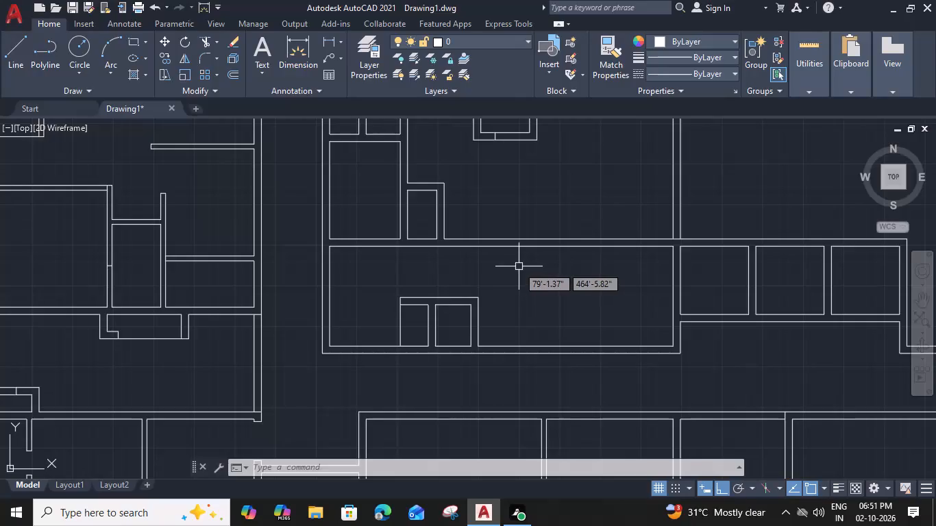
Offset the inner east wall line of the room south of the long horizontal wall 4' westward.
{"action": "left_click", "coordinate": [672, 306]}
{"action": "type", "text": "o 3"}
{"action": "key", "text": "apostrophe"}
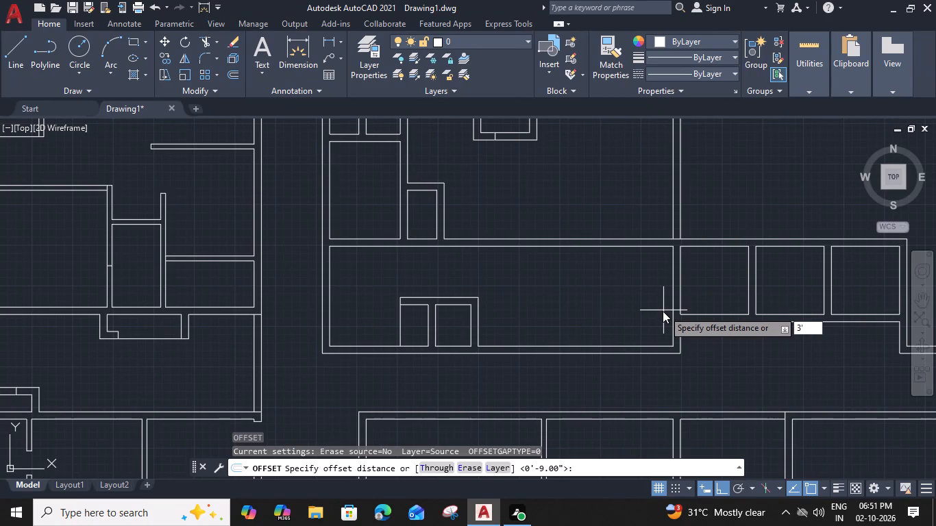
{"action": "key", "text": "BackSpace"}
{"action": "key", "text": "BackSpace"}
{"action": "type", "text": "4'"}
{"action": "key", "text": "space"}
{"action": "left_click", "coordinate": [655, 308]}
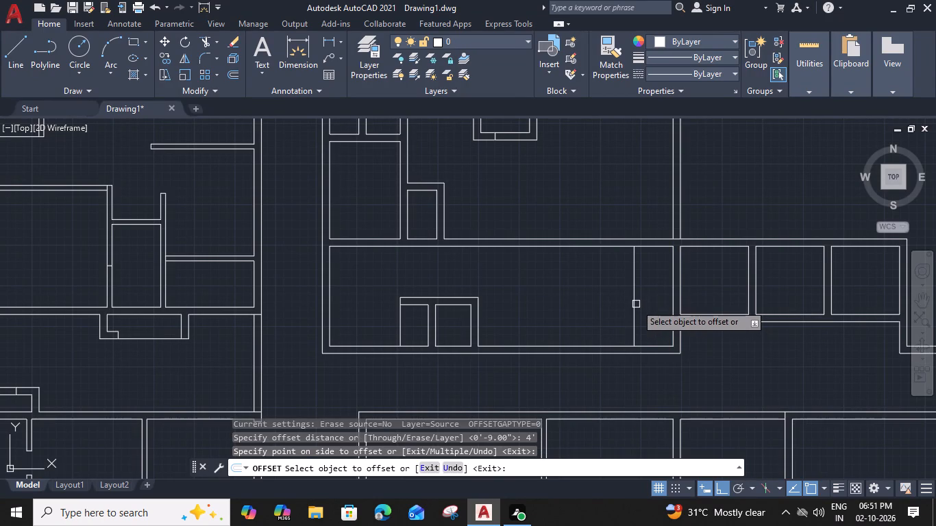
{"action": "key", "text": "Escape"}
Draw a horizontal line about 11'-3" long westward from the midpoint of the 4' offset line.
{"action": "type", "text": "l"}
{"action": "key", "text": "space"}
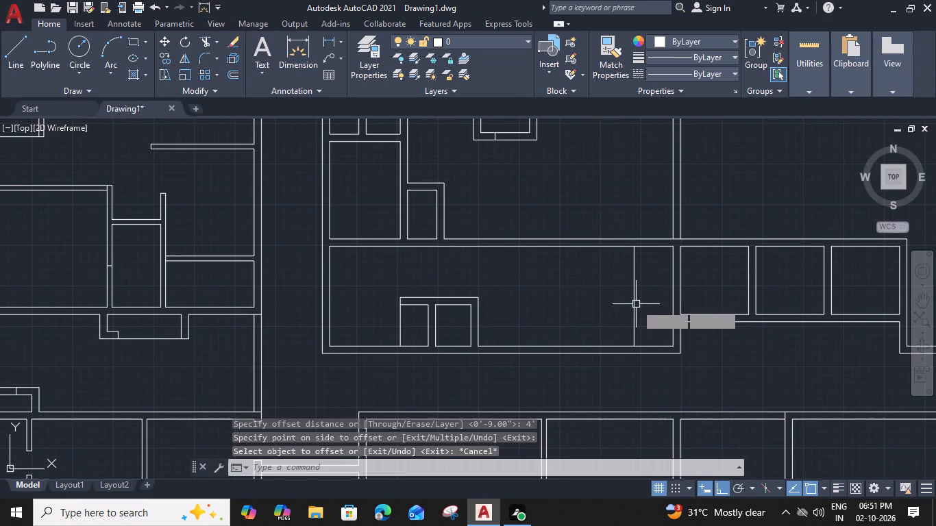
{"action": "scroll", "coordinate": [633, 302], "scroll_direction": "up", "scroll_amount": 2}
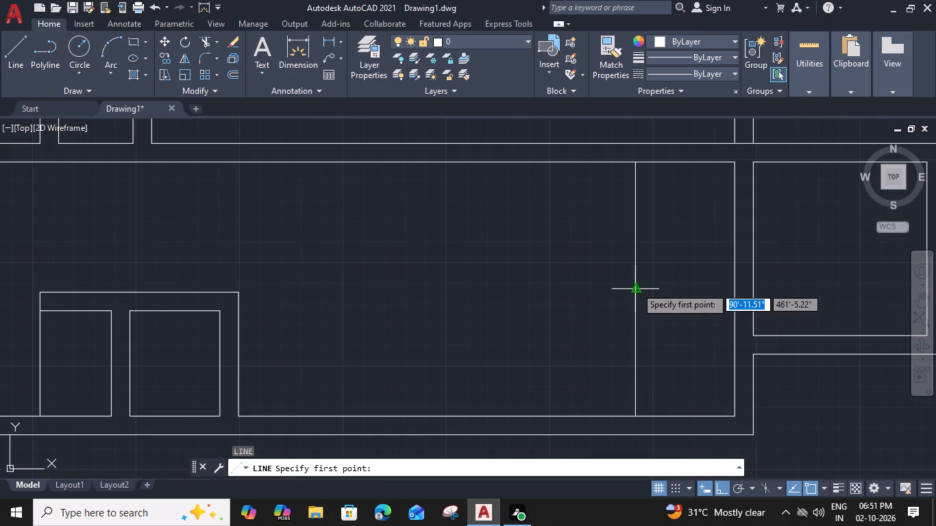
{"action": "left_click", "coordinate": [636, 287]}
{"action": "middle_click_drag", "start_coordinate": [415, 327], "coordinate": [650, 300]}
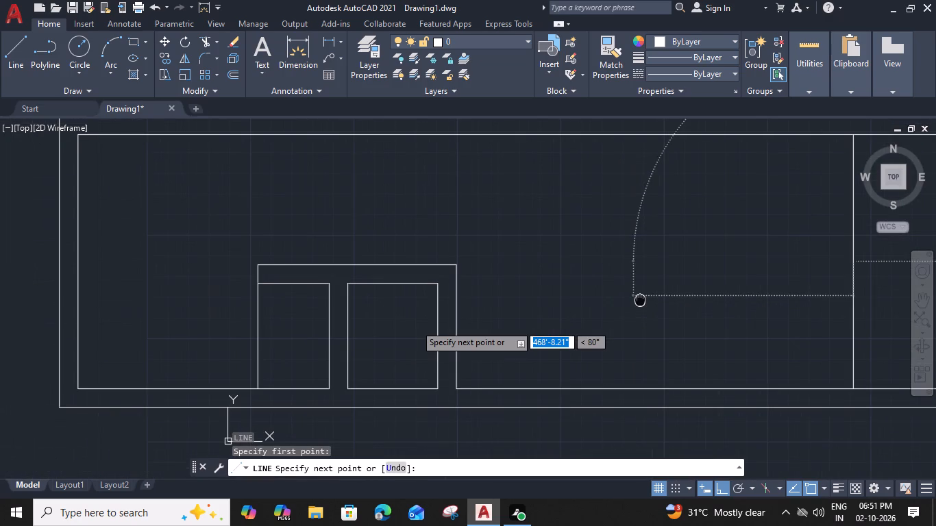
{"action": "left_click", "coordinate": [591, 261]}
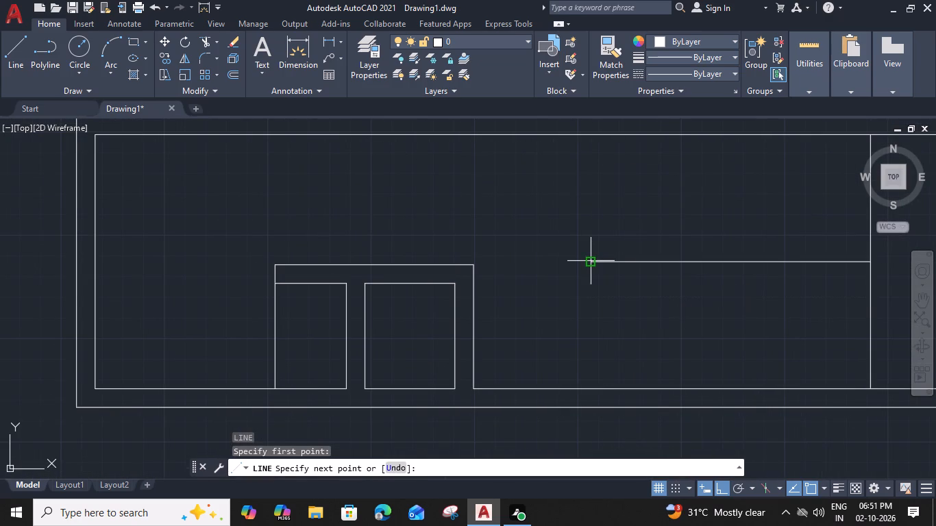
{"action": "key", "text": "Escape"}
{"action": "middle_click_drag", "start_coordinate": [719, 253], "coordinate": [567, 275]}
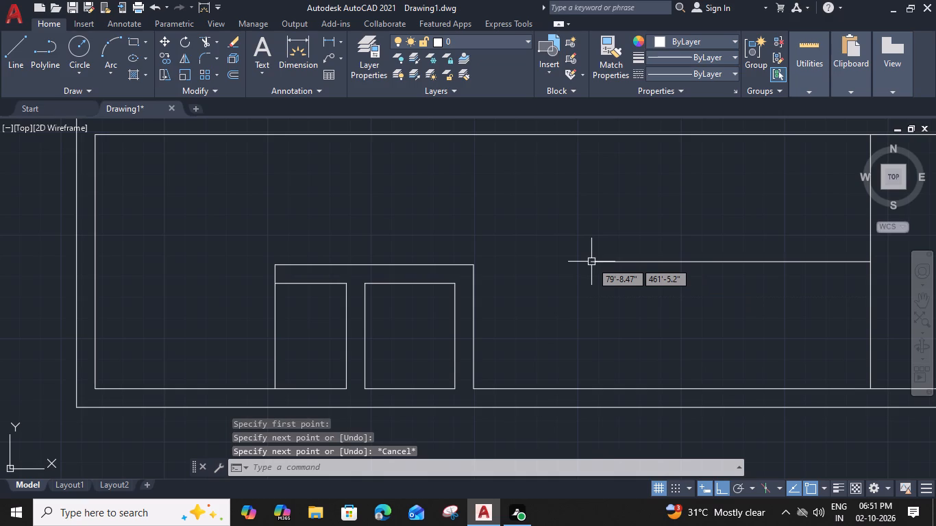
{"action": "type", "text": "mea"}
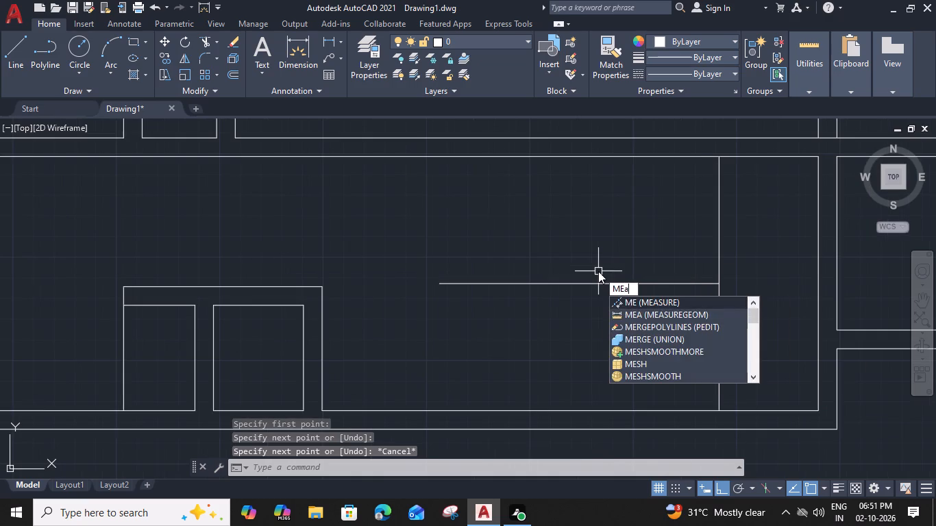
{"action": "key", "text": "space"}
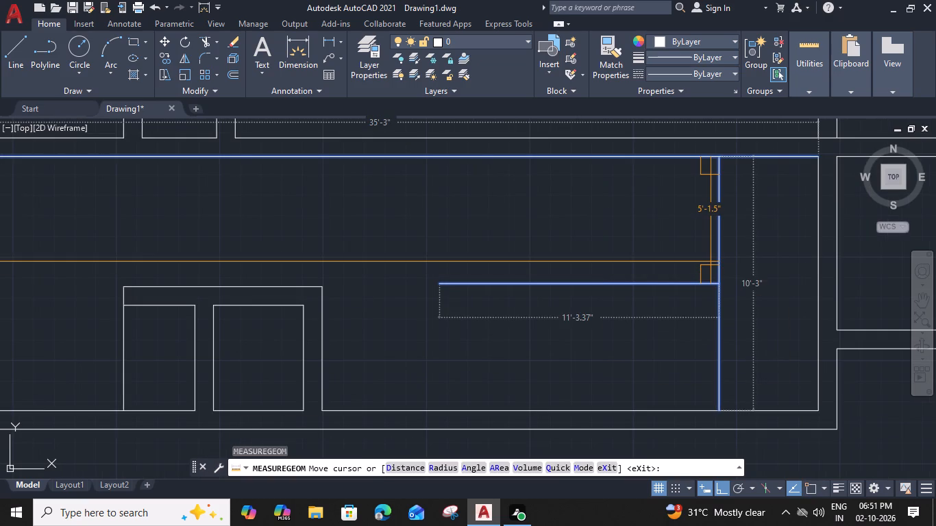
{"action": "key", "text": "Escape"}
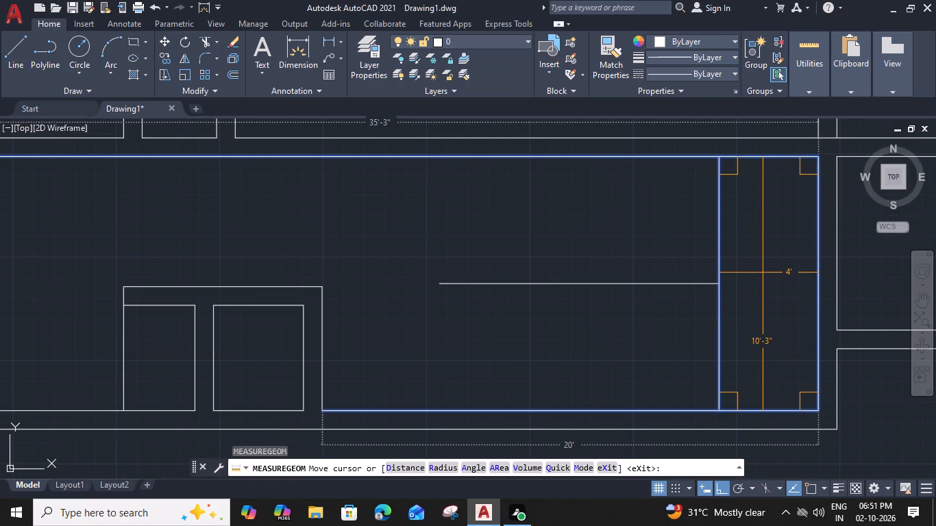
Offset the new horizontal centre line 5" to its south and north sides.
{"action": "left_click", "coordinate": [683, 286]}
{"action": "type", "text": "o"}
{"action": "key", "text": "space"}
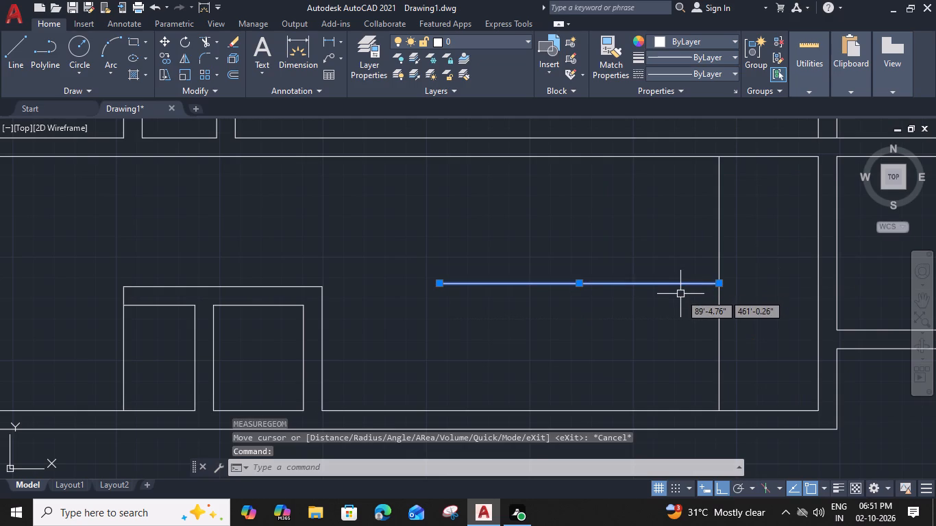
{"action": "key", "text": "1"}
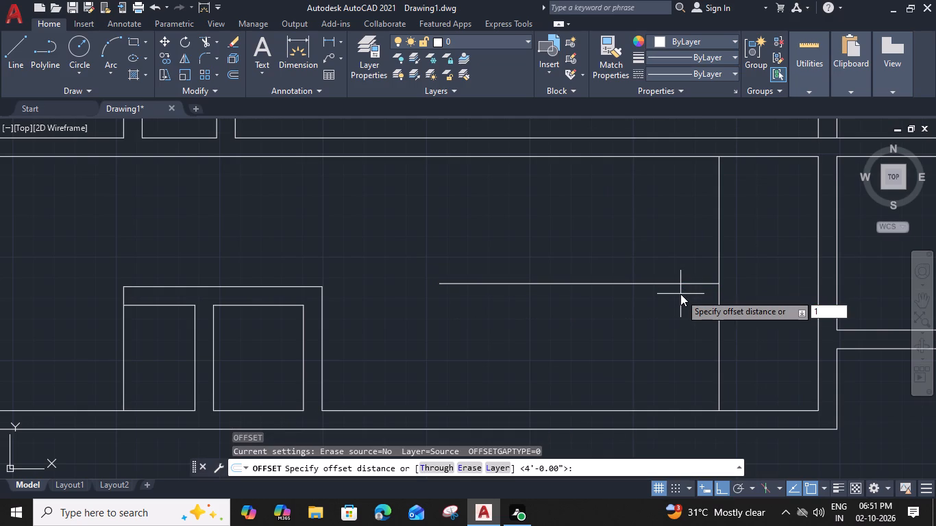
{"action": "key", "text": "BackSpace"}
{"action": "key", "text": "9"}
{"action": "key", "text": "shift+quotedbl"}
{"action": "key", "text": "Return"}
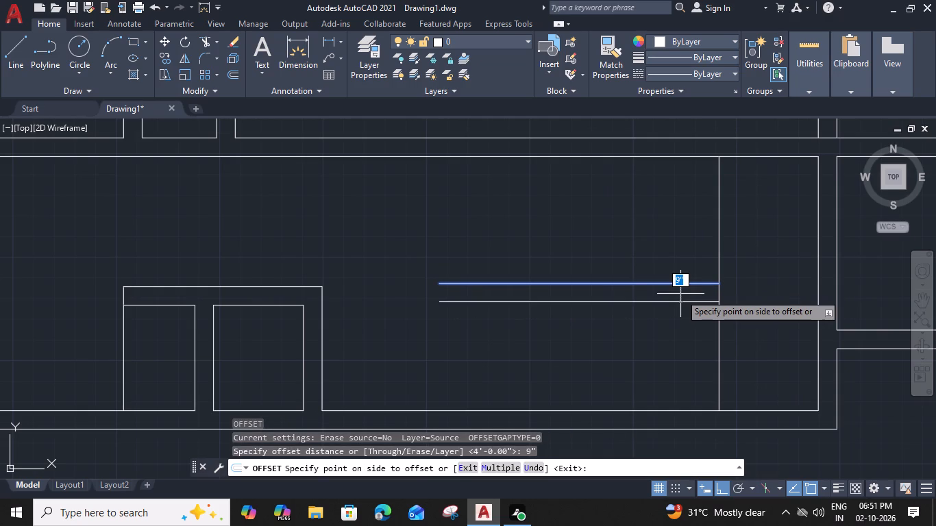
{"action": "key", "text": "BackSpace"}
{"action": "key", "text": "BackSpace"}
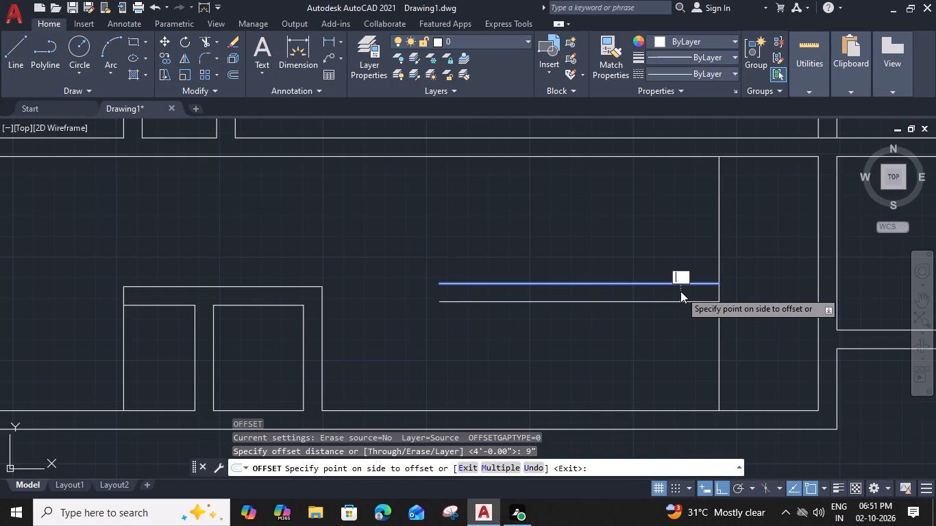
{"action": "type", "text": "5\""}
{"action": "key", "text": "Return"}
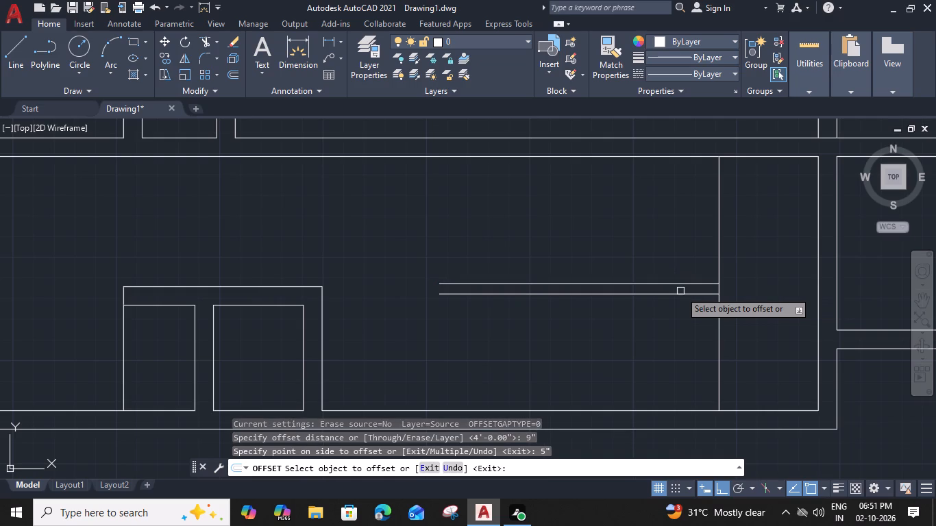
{"action": "left_click", "coordinate": [680, 284]}
{"action": "key", "text": "5"}
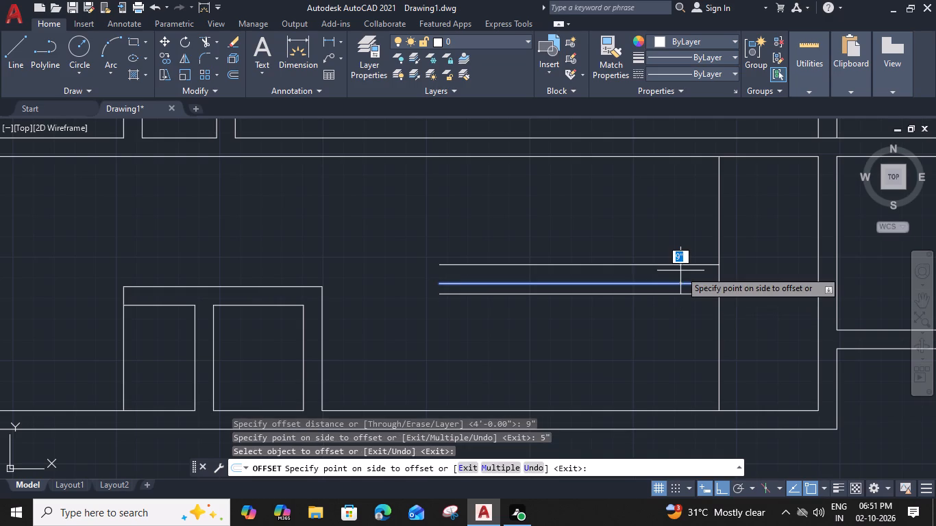
{"action": "key", "text": "shift+quotedbl"}
{"action": "key", "text": "Return"}
{"action": "key", "text": "Escape"}
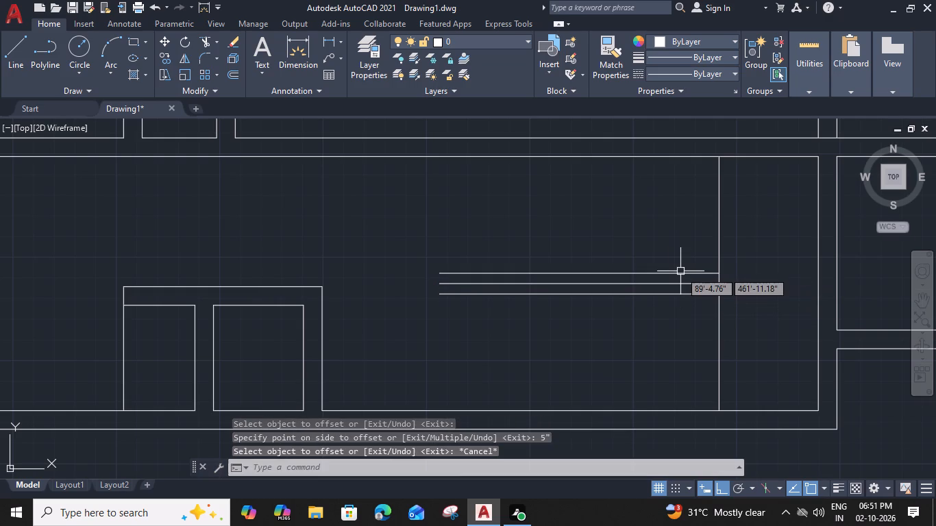
Erase the original horizontal centre line between the two 5" offset lines.
{"action": "left_click", "coordinate": [698, 285]}
{"action": "key", "text": "Delete"}
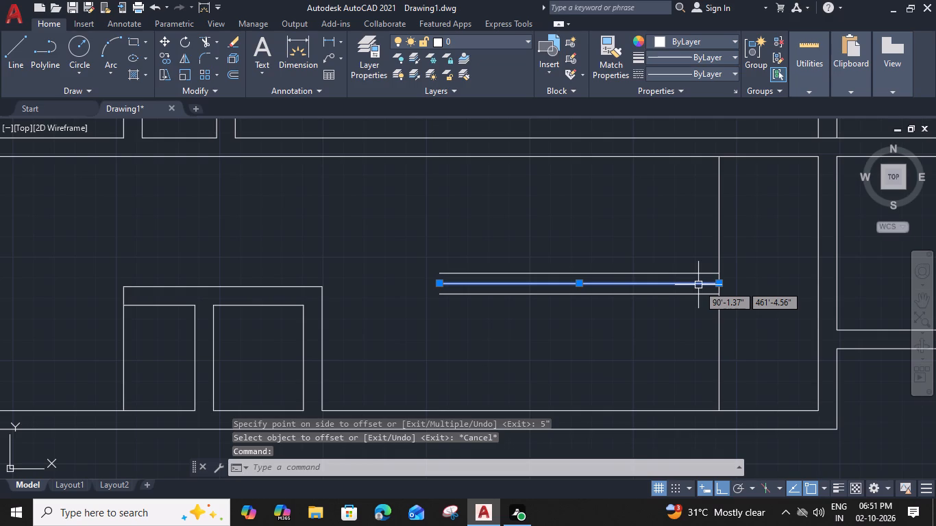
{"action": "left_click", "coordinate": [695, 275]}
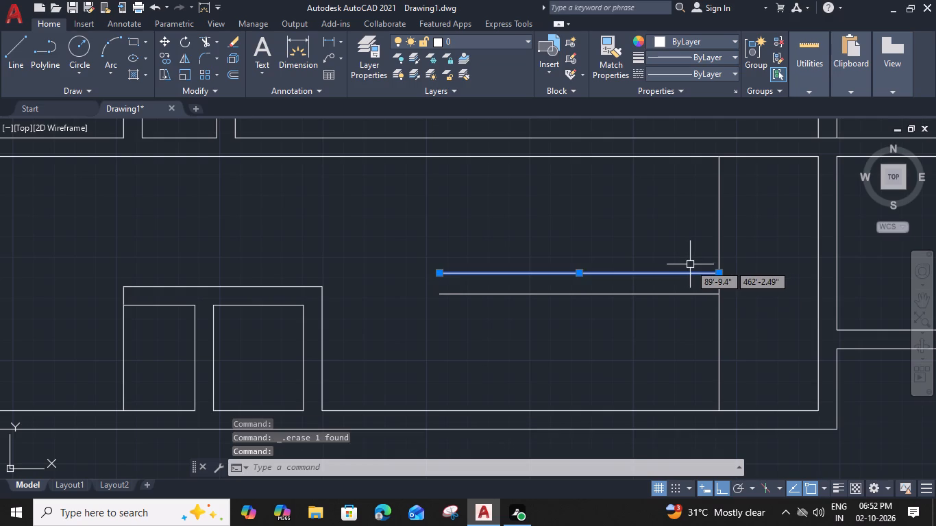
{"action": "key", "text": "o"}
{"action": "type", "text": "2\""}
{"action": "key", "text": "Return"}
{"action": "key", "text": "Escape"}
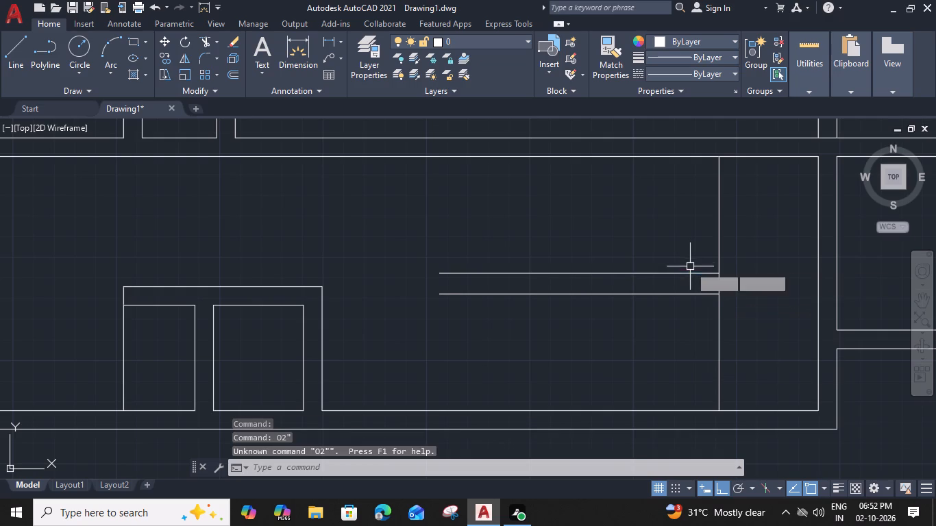
Offset the two horizontal lines 2" outward, the northern one to the north and the southern one to the south.
{"action": "left_click", "coordinate": [691, 276]}
{"action": "key", "text": "o"}
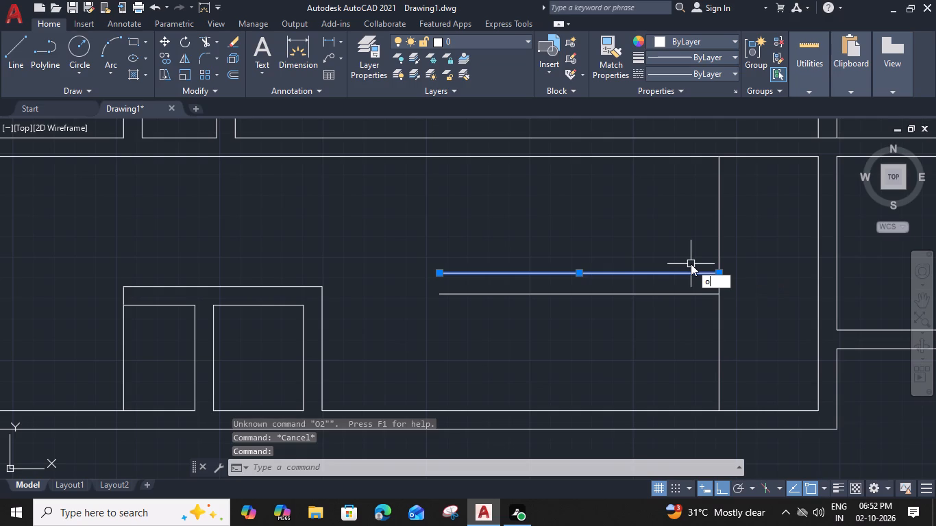
{"action": "key", "text": "Return"}
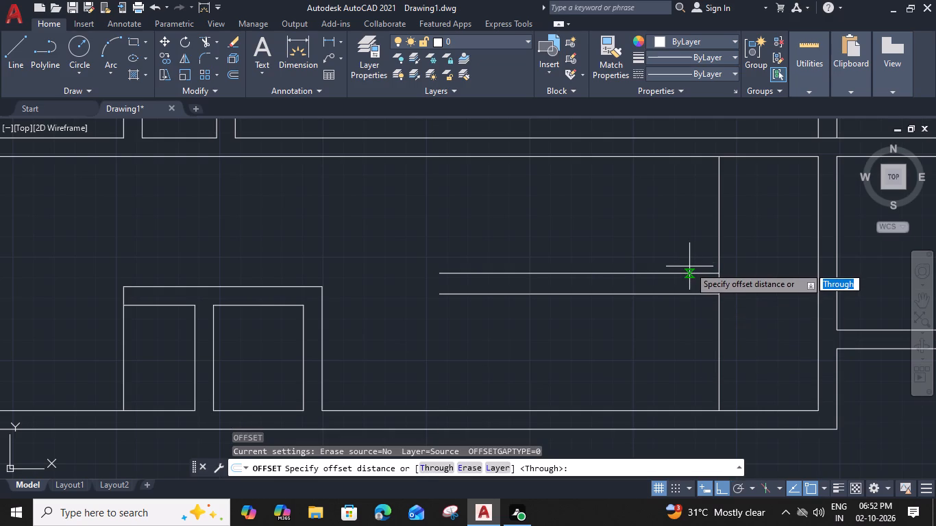
{"action": "key", "text": "2"}
{"action": "key", "text": "shift+quotedbl"}
{"action": "key", "text": "Return"}
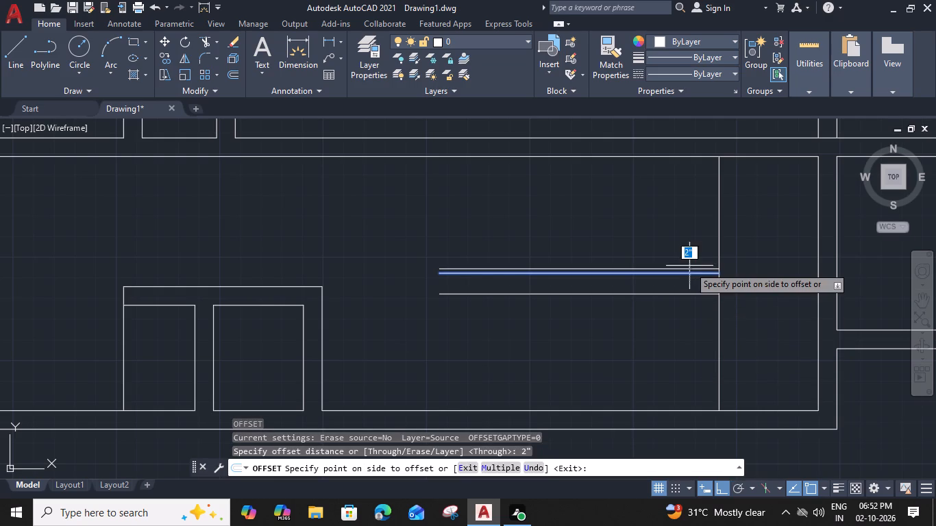
{"action": "left_click", "coordinate": [689, 260]}
{"action": "left_click", "coordinate": [691, 293]}
{"action": "left_click", "coordinate": [695, 310]}
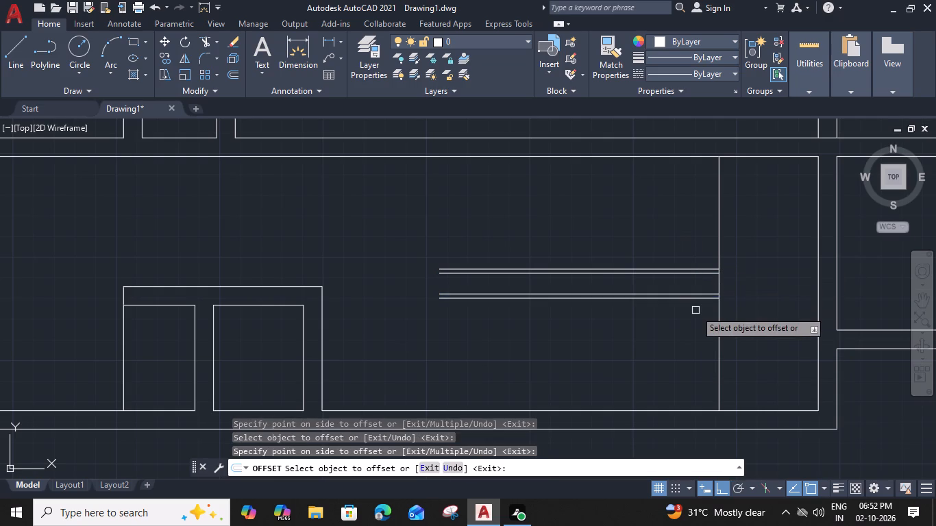
{"action": "key", "text": "Escape"}
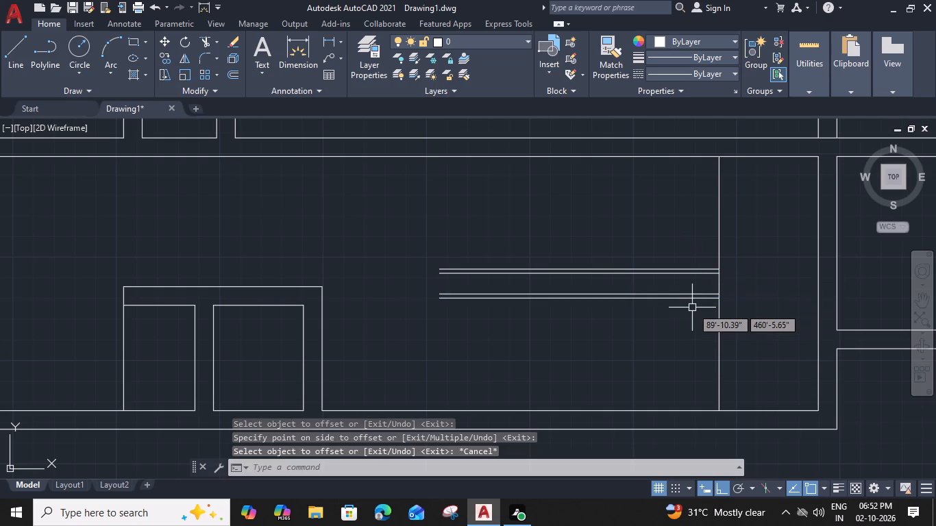
Offset the vertical landing line 11" westward to make the first stair tread line.
{"action": "left_click", "coordinate": [717, 253]}
{"action": "type", "text": "o"}
{"action": "key", "text": "space"}
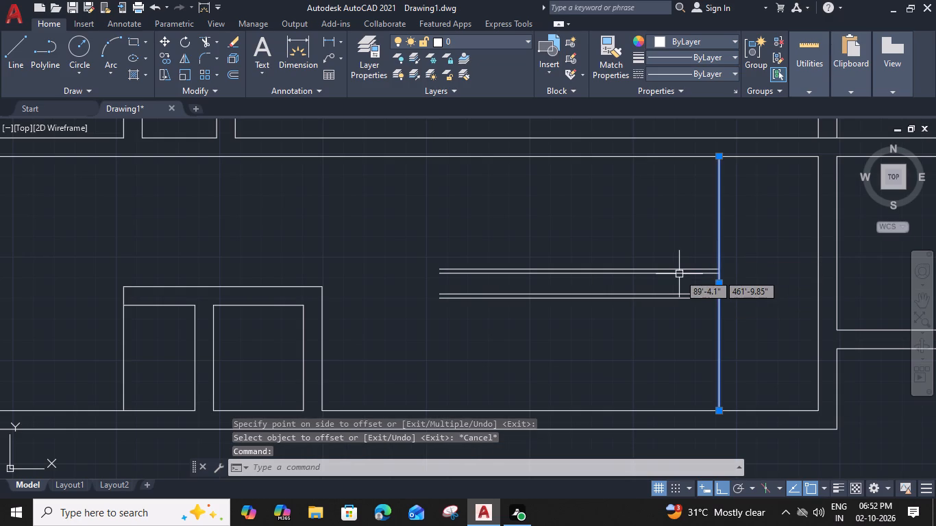
{"action": "type", "text": "11\""}
{"action": "key", "text": "Return"}
{"action": "left_click", "coordinate": [677, 276]}
{"action": "key", "text": "Escape"}
Trim the first tread line where it crosses the two double railing lines and the gap between them.
{"action": "type", "text": "tr"}
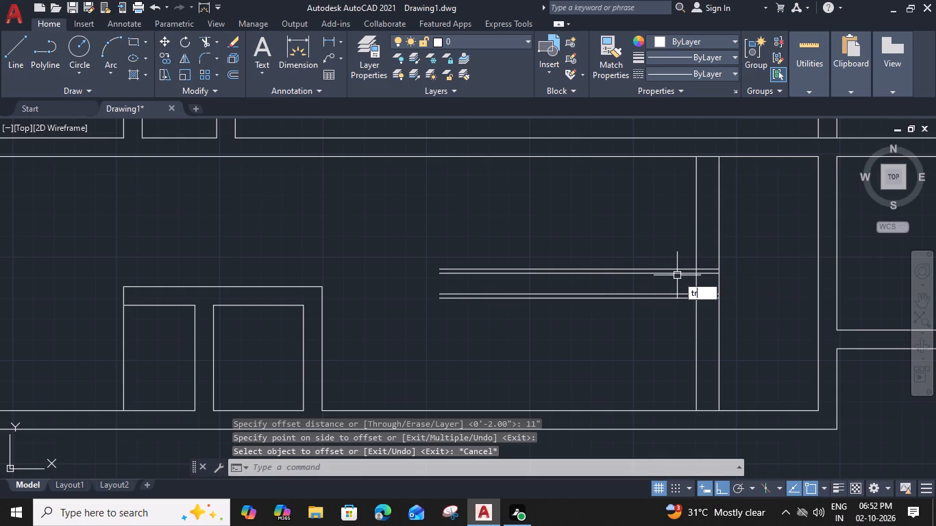
{"action": "key", "text": "space"}
{"action": "scroll", "coordinate": [705, 268], "scroll_direction": "up", "scroll_amount": 3}
{"action": "left_click", "coordinate": [701, 271]}
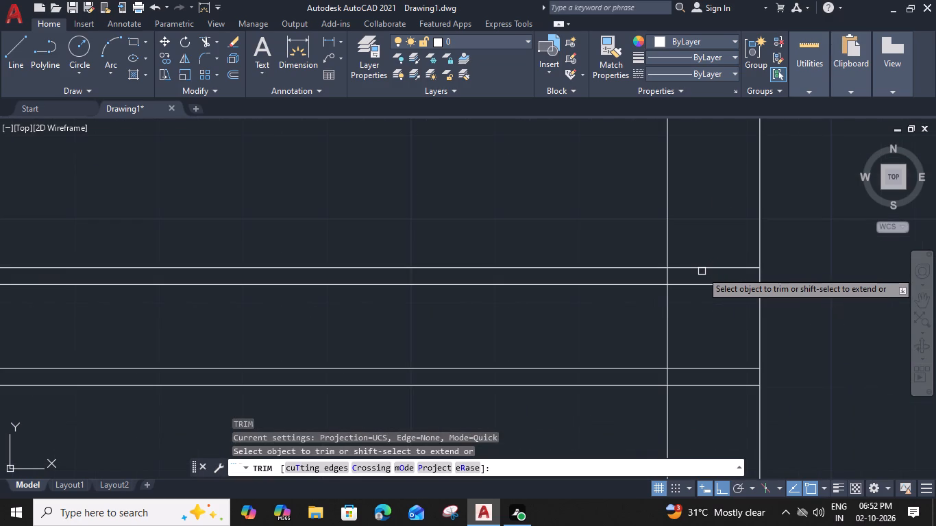
{"action": "left_click", "coordinate": [648, 280]}
{"action": "left_click", "coordinate": [696, 378]}
{"action": "left_click", "coordinate": [646, 378]}
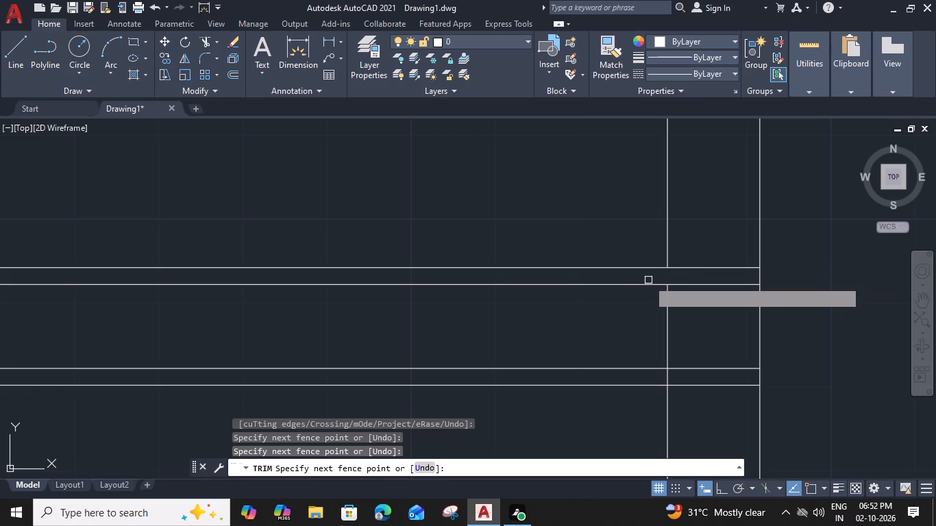
{"action": "left_click", "coordinate": [668, 351]}
{"action": "key", "text": "Escape"}
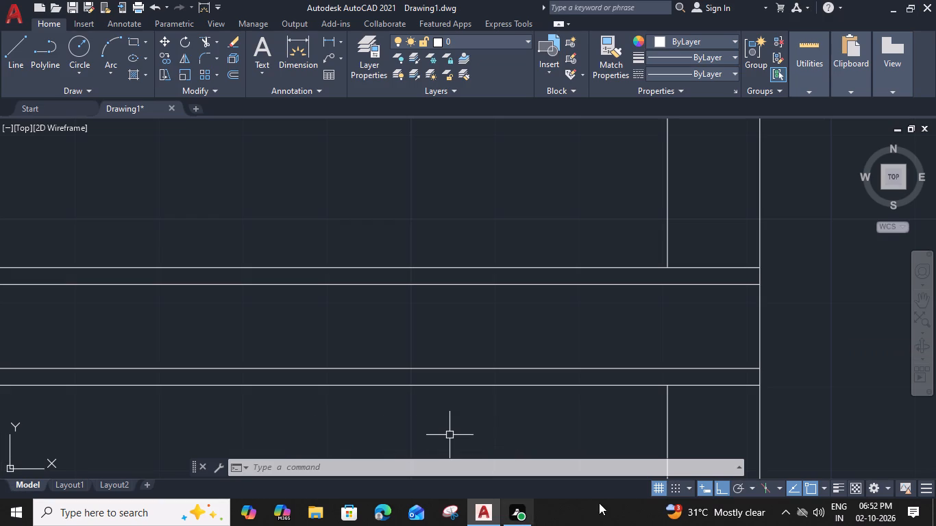
Offset the north flight's first tread line westward at 11" spacing to add four more tread lines.
{"action": "left_click", "coordinate": [664, 233]}
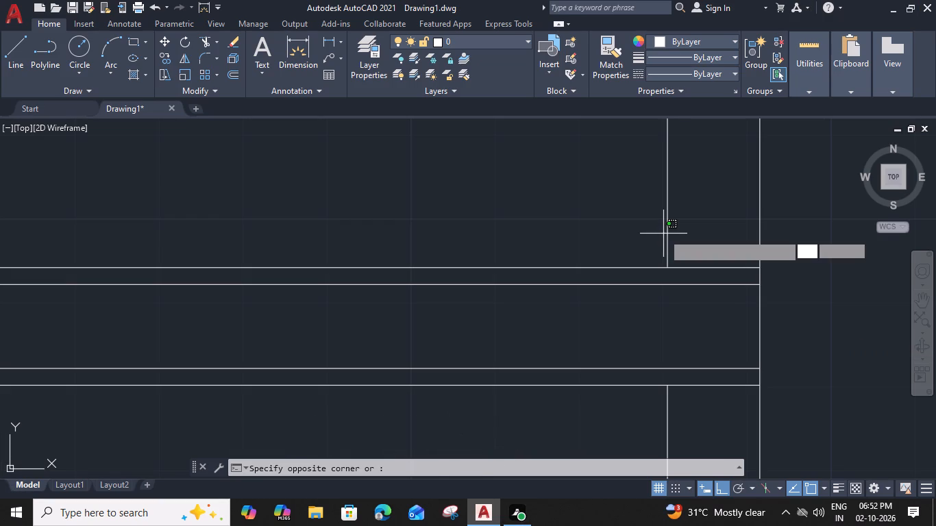
{"action": "left_click", "coordinate": [672, 225]}
{"action": "left_click", "coordinate": [665, 220]}
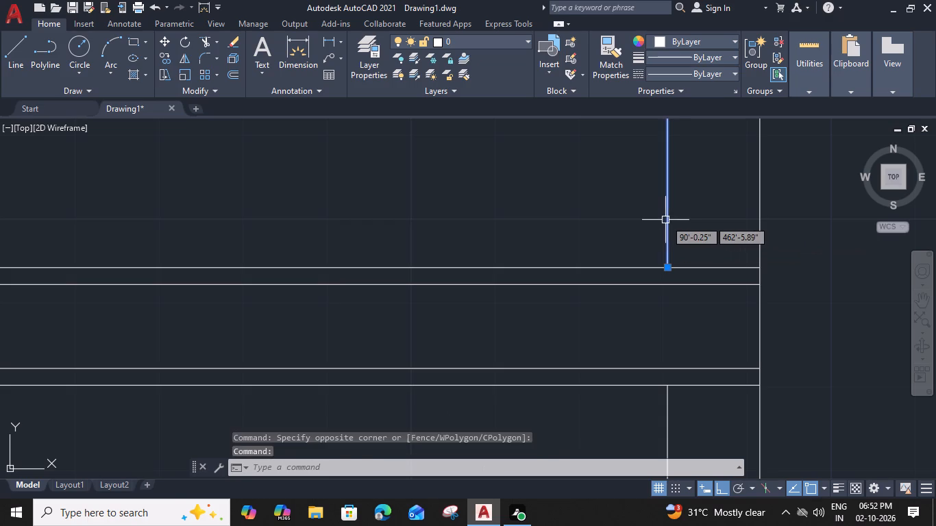
{"action": "key", "text": "o"}
{"action": "type", "text": "11\""}
{"action": "key", "text": "Return"}
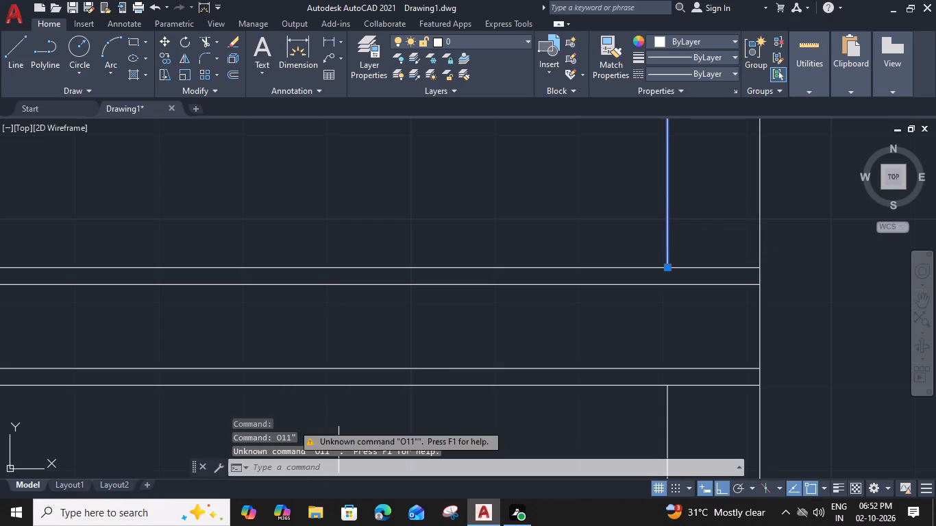
{"action": "key", "text": "o"}
{"action": "key", "text": "space"}
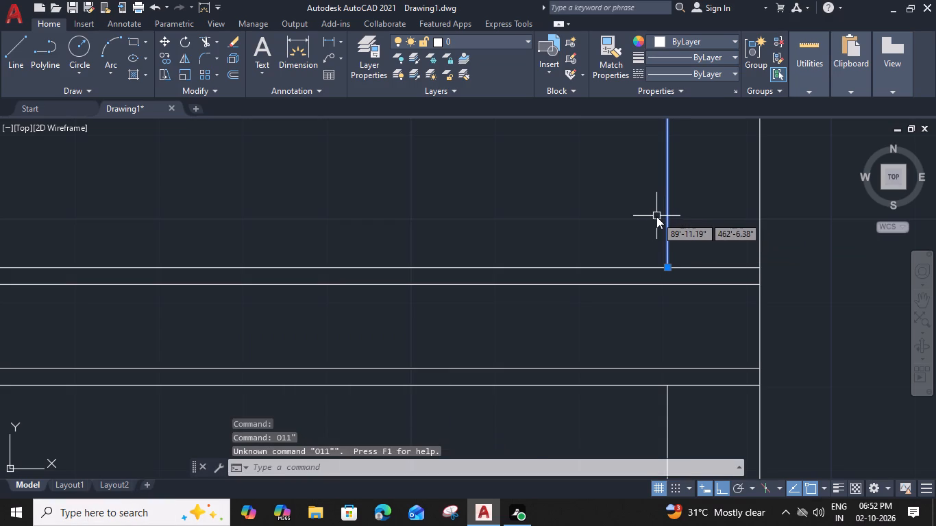
{"action": "type", "text": "11"}
{"action": "key", "text": "shift+quotedbl"}
{"action": "key", "text": "Return"}
{"action": "left_click", "coordinate": [637, 222]}
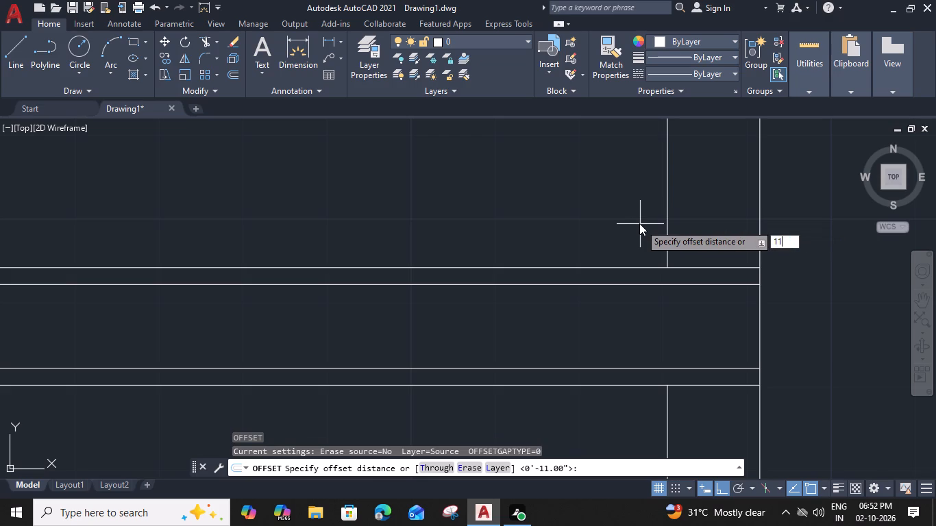
{"action": "left_click", "coordinate": [576, 232]}
{"action": "left_click", "coordinate": [471, 236]}
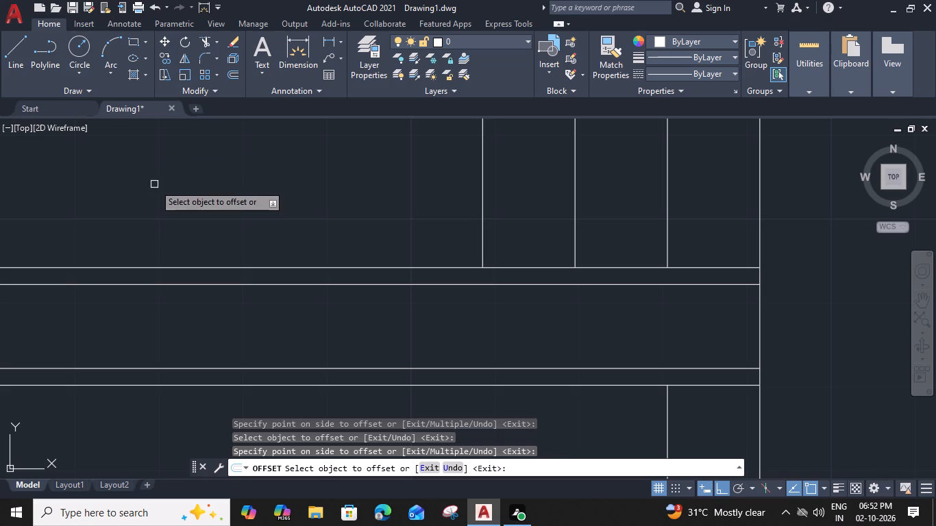
{"action": "left_click_drag", "start_coordinate": [524, 195], "coordinate": [510, 194]}
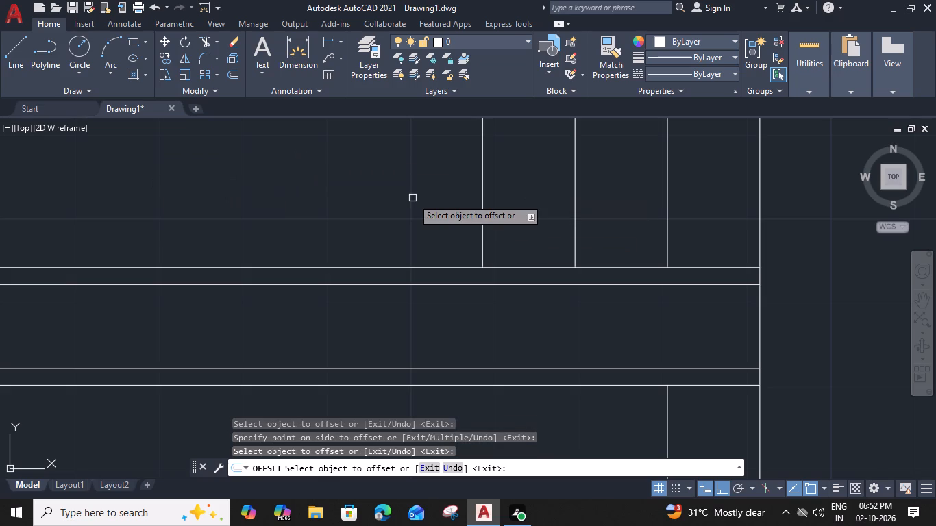
{"action": "left_click", "coordinate": [484, 188]}
{"action": "left_click", "coordinate": [440, 195]}
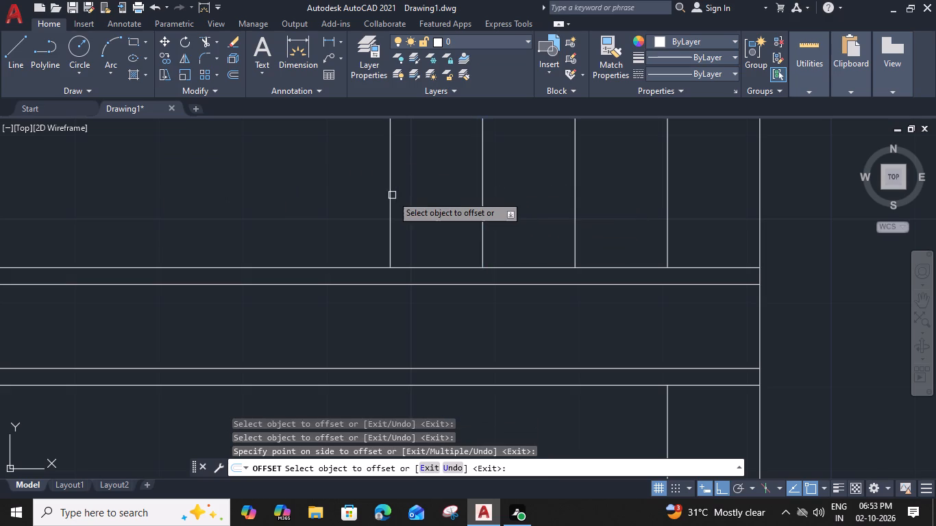
{"action": "left_click_drag", "start_coordinate": [389, 192], "coordinate": [378, 192]}
{"action": "left_click", "coordinate": [310, 195]}
Continue the 11" westward offsets in the north flight, adding seven more tread lines up to the railing's west end.
{"action": "middle_click_drag", "start_coordinate": [310, 196], "coordinate": [508, 192]}
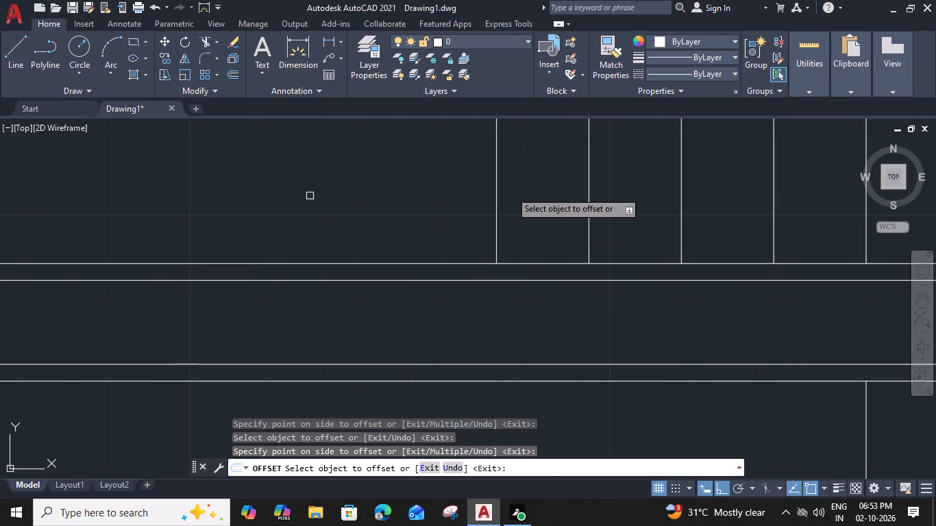
{"action": "left_click", "coordinate": [494, 190]}
{"action": "left_click", "coordinate": [391, 195]}
{"action": "left_click", "coordinate": [402, 195]}
{"action": "left_click", "coordinate": [350, 199]}
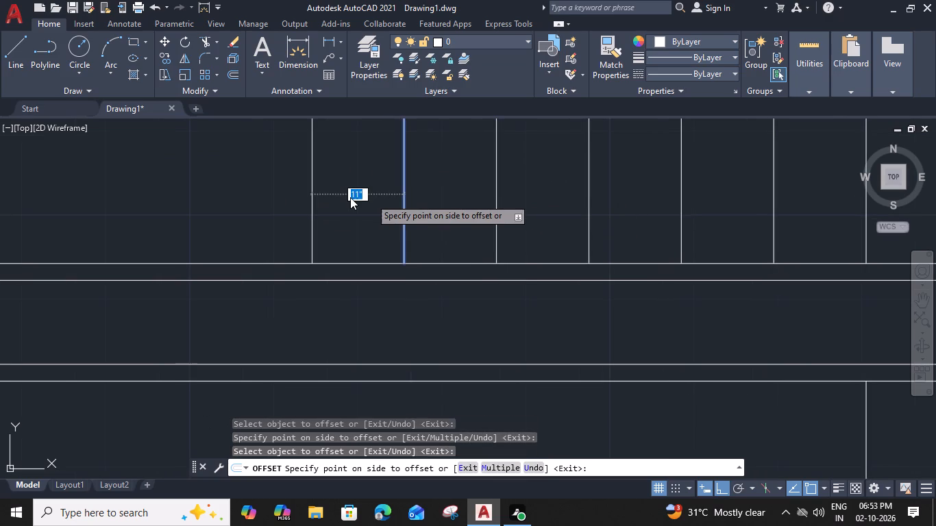
{"action": "left_click", "coordinate": [335, 194]}
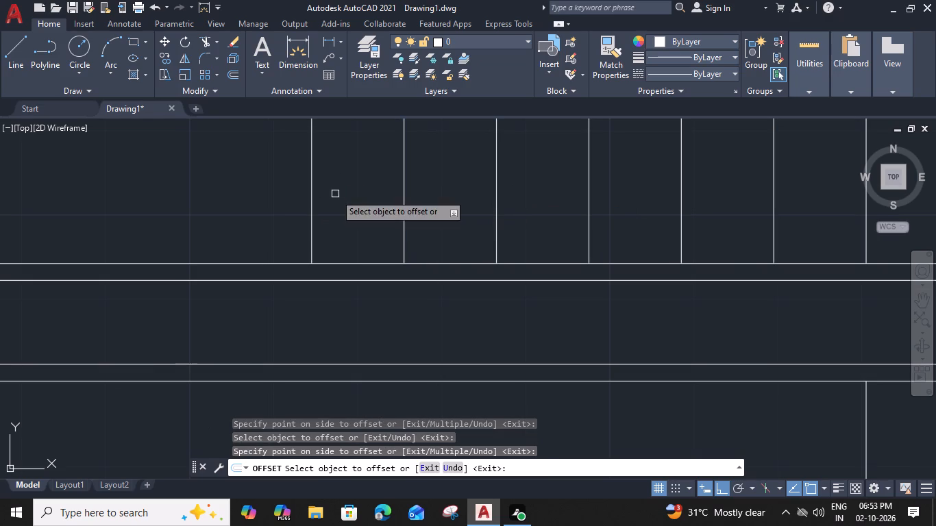
{"action": "middle_click_drag", "start_coordinate": [334, 194], "coordinate": [587, 186]}
{"action": "left_click", "coordinate": [561, 190]}
{"action": "left_click", "coordinate": [466, 199]}
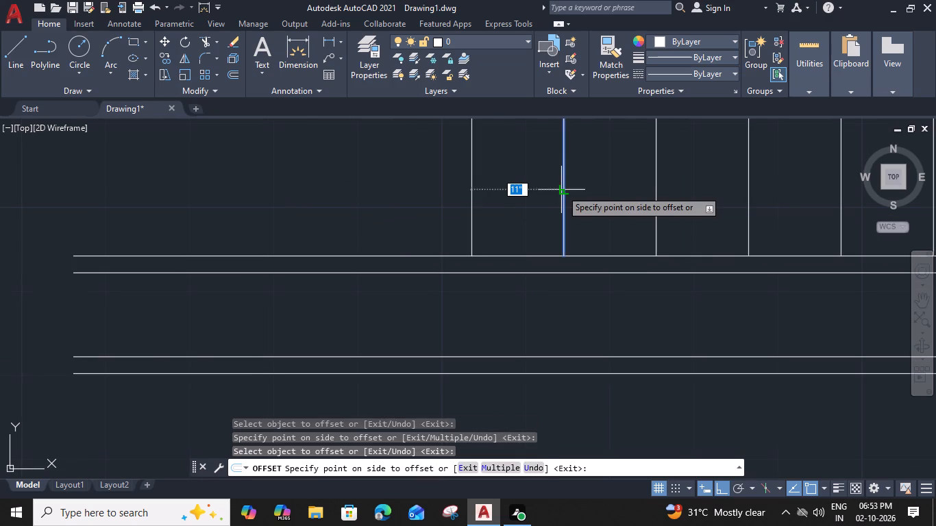
{"action": "left_click", "coordinate": [473, 198]}
{"action": "left_click", "coordinate": [354, 207]}
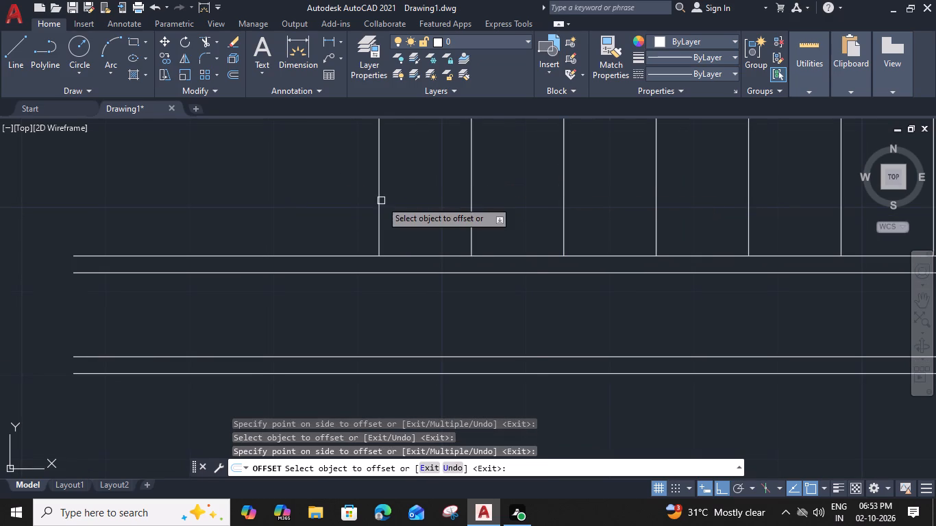
{"action": "left_click", "coordinate": [381, 201]}
{"action": "left_click", "coordinate": [305, 206]}
{"action": "middle_click_drag", "start_coordinate": [304, 206], "coordinate": [714, 180]}
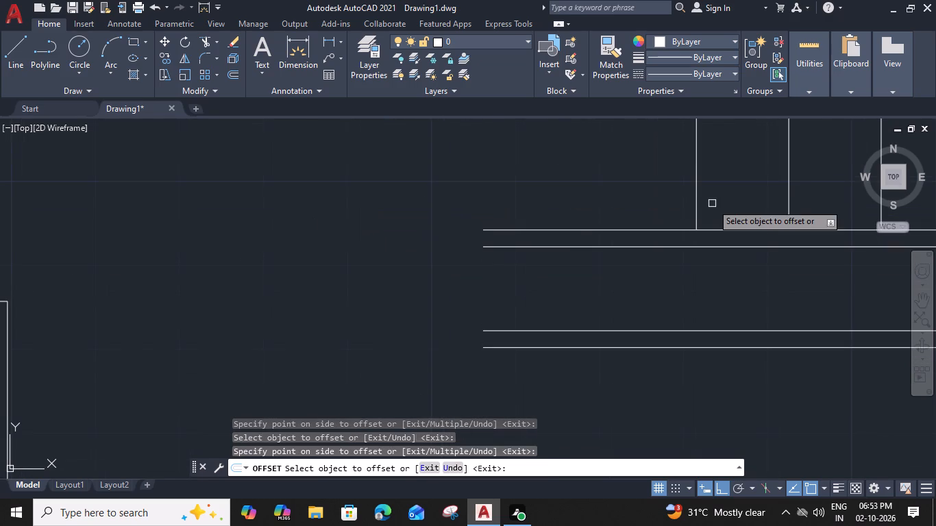
{"action": "left_click", "coordinate": [698, 195]}
{"action": "left_click", "coordinate": [619, 199]}
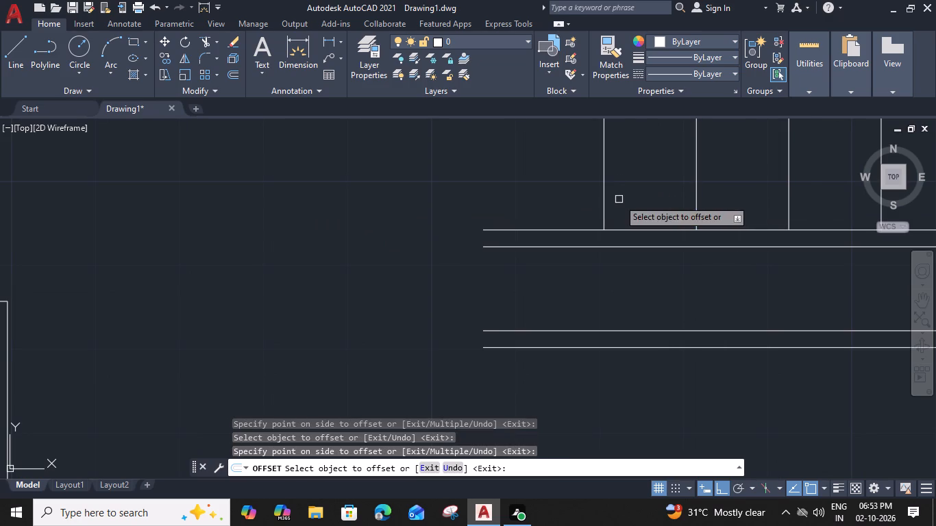
{"action": "left_click", "coordinate": [605, 190]}
{"action": "left_click", "coordinate": [496, 211]}
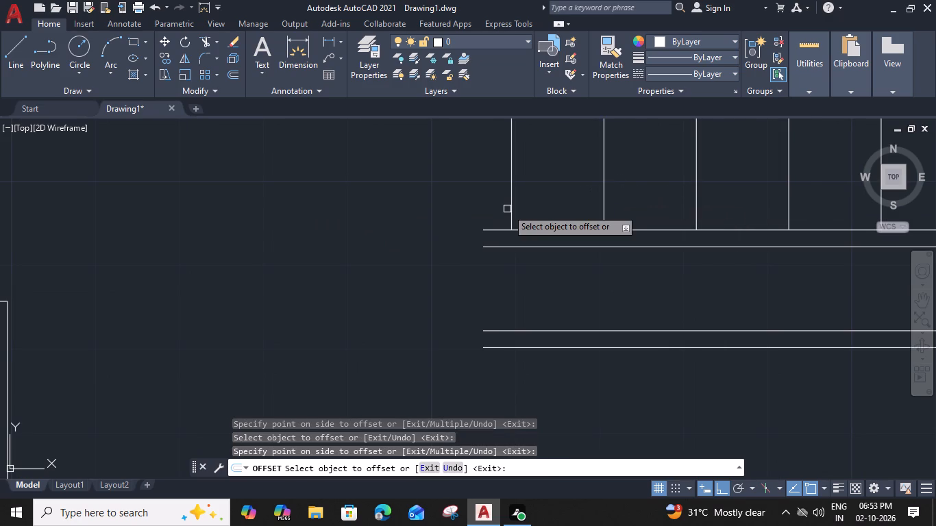
Offset the south flight's first tread line westward at 11" spacing to add five more tread lines.
{"action": "scroll", "coordinate": [520, 221], "scroll_direction": "down", "scroll_amount": 1}
{"action": "middle_click_drag", "start_coordinate": [660, 314], "coordinate": [316, 194]}
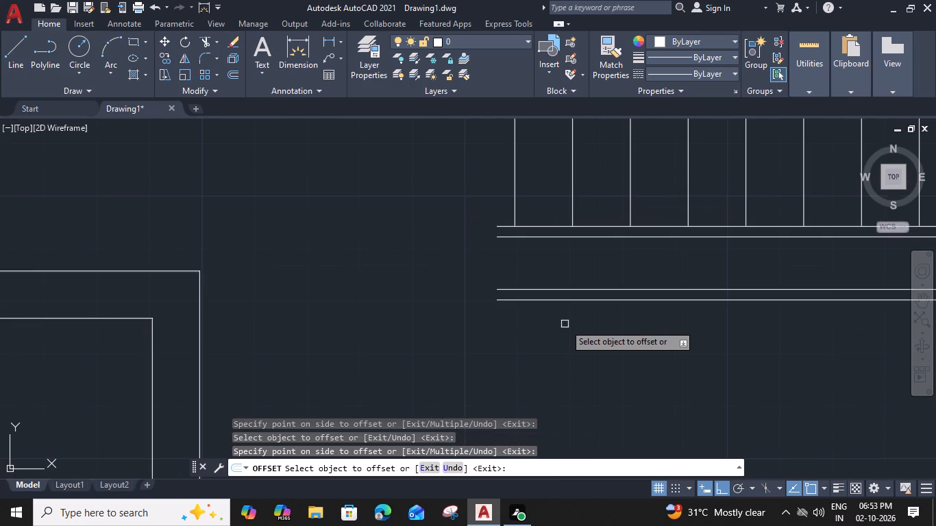
{"action": "left_click", "coordinate": [809, 245]}
{"action": "left_click", "coordinate": [615, 279]}
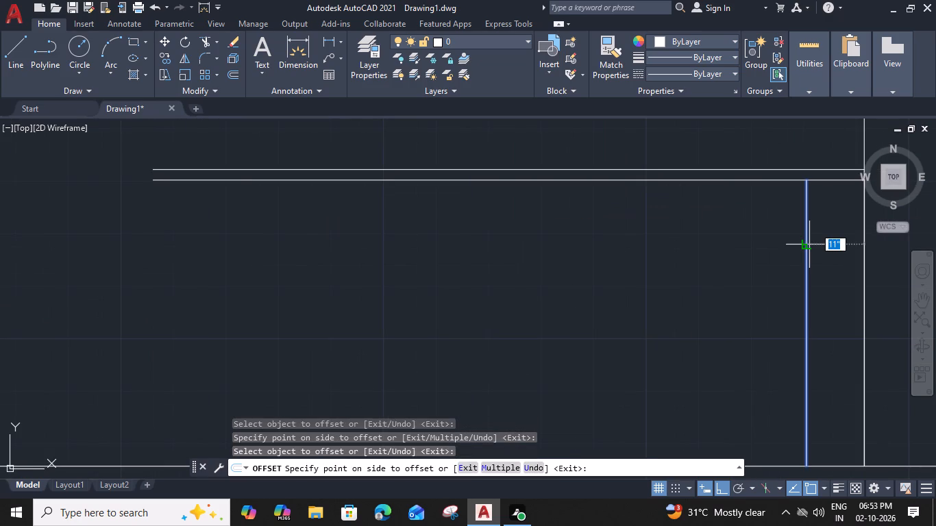
{"action": "left_click", "coordinate": [598, 279]}
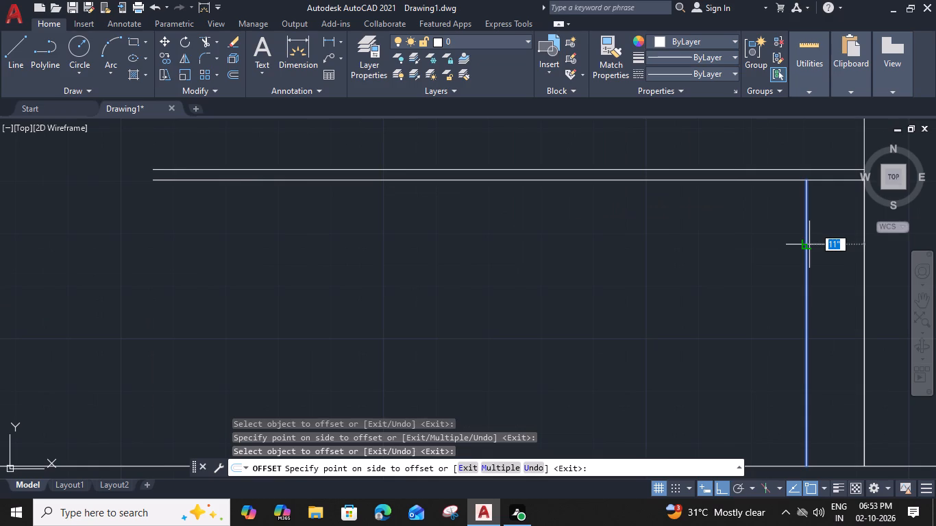
{"action": "left_click_drag", "start_coordinate": [749, 256], "coordinate": [742, 256]}
{"action": "left_click", "coordinate": [611, 274]}
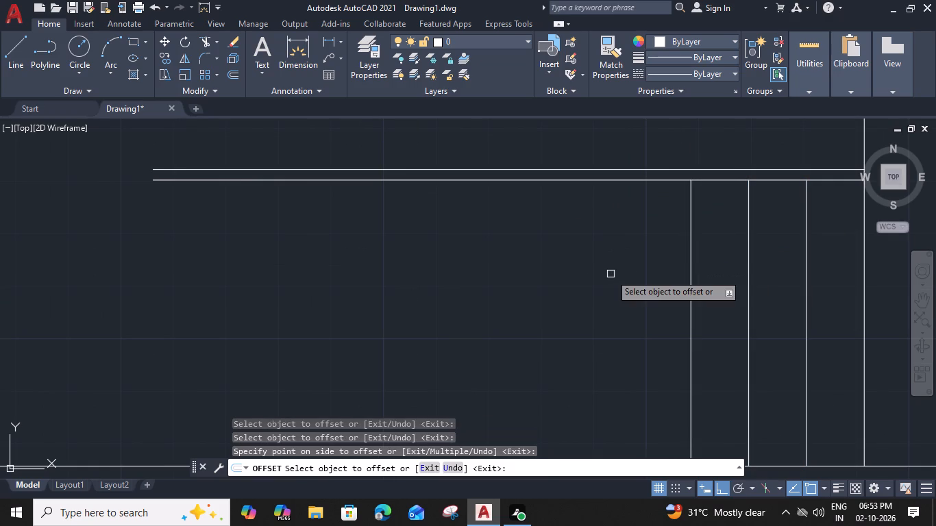
{"action": "left_click", "coordinate": [692, 266]}
{"action": "left_click", "coordinate": [606, 269]}
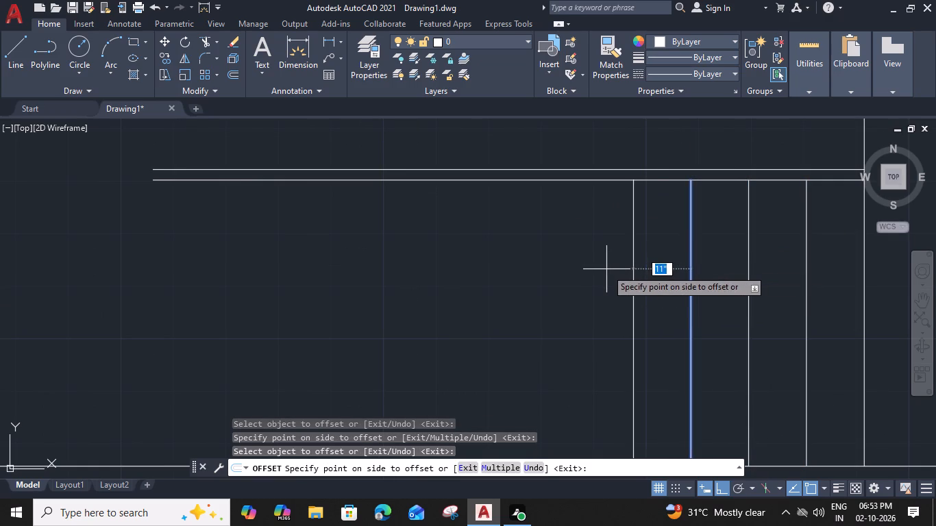
{"action": "left_click", "coordinate": [632, 271]}
{"action": "left_click", "coordinate": [539, 271]}
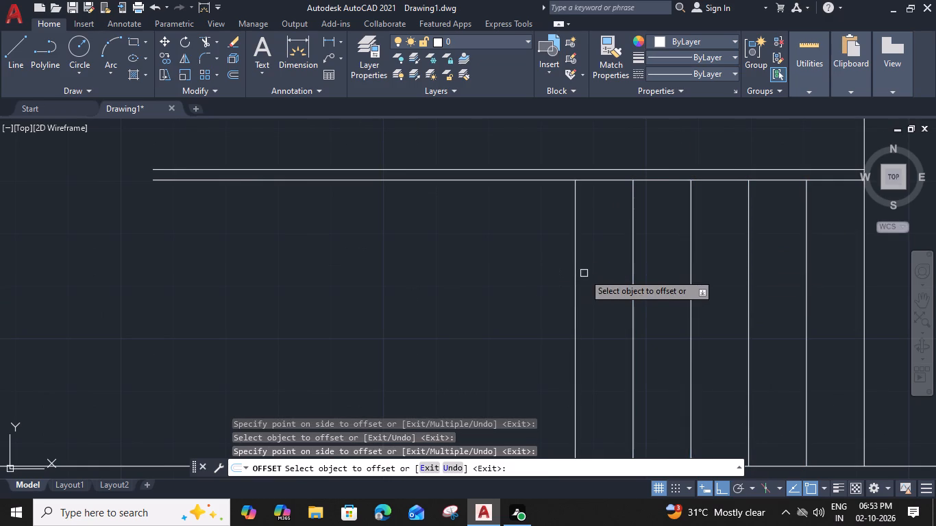
{"action": "left_click_drag", "start_coordinate": [574, 268], "coordinate": [567, 268]}
{"action": "left_click", "coordinate": [487, 275]}
Continue the 11" westward offsets in the south flight, adding six more tread lines up to the railing's west end.
{"action": "middle_click_drag", "start_coordinate": [488, 271], "coordinate": [677, 281]}
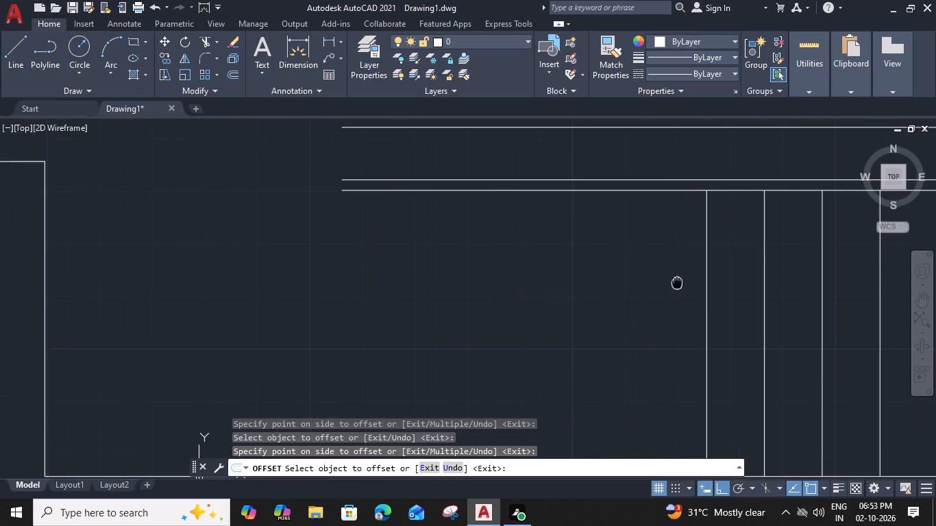
{"action": "left_click", "coordinate": [707, 281]}
{"action": "left_click", "coordinate": [580, 280]}
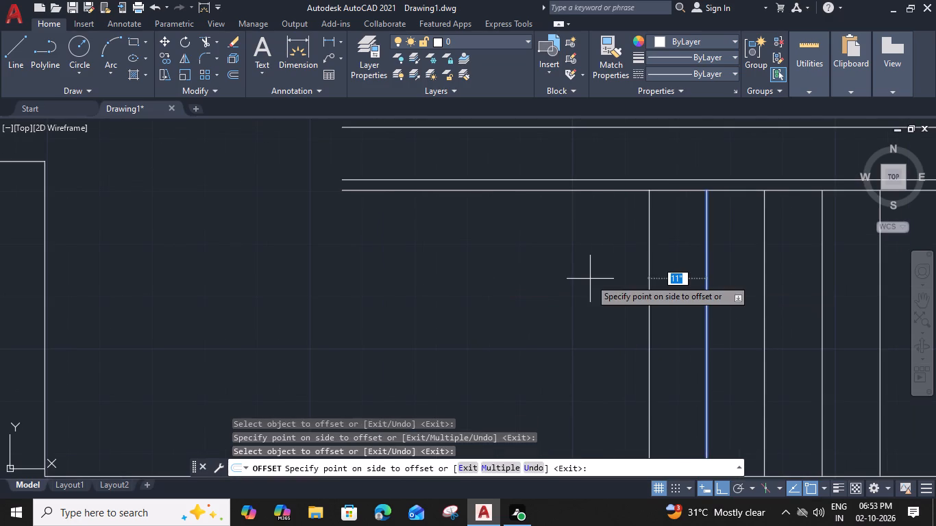
{"action": "left_click_drag", "start_coordinate": [650, 275], "coordinate": [639, 275]}
{"action": "left_click", "coordinate": [560, 279]}
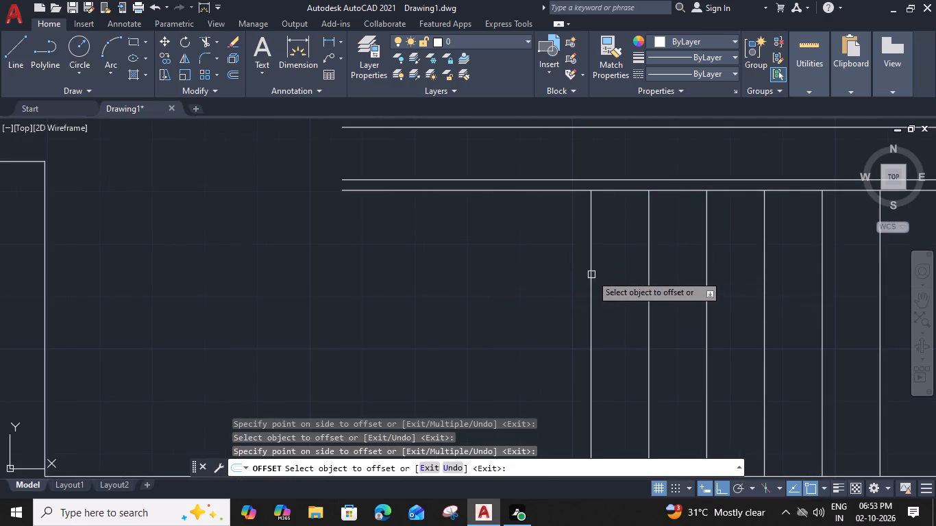
{"action": "left_click_drag", "start_coordinate": [590, 274], "coordinate": [583, 274]}
{"action": "left_click", "coordinate": [502, 284]}
{"action": "left_click", "coordinate": [532, 279]}
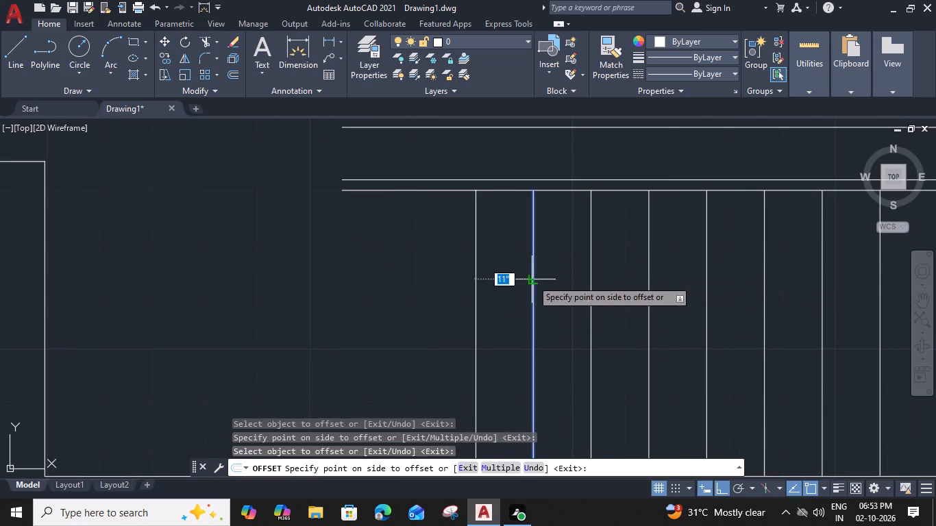
{"action": "left_click", "coordinate": [471, 289]}
{"action": "left_click", "coordinate": [473, 286]}
{"action": "left_click", "coordinate": [422, 292]}
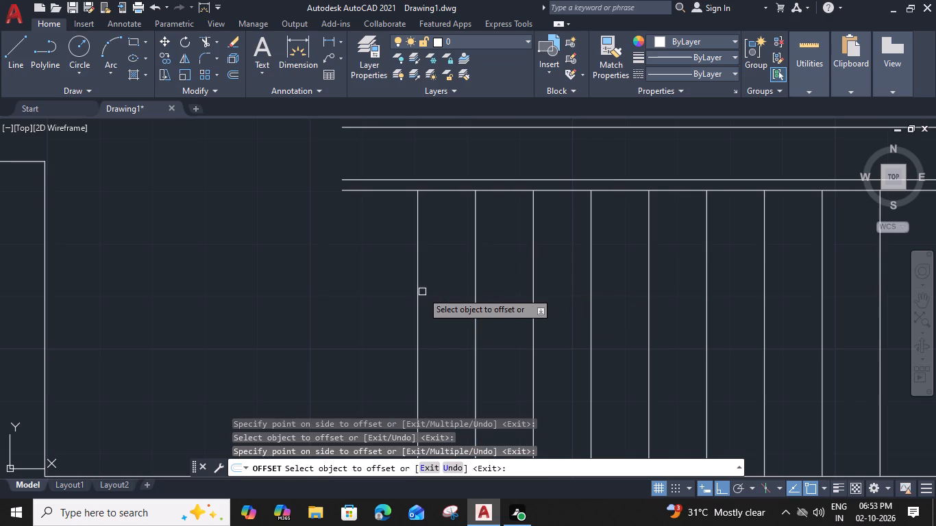
{"action": "left_click", "coordinate": [420, 289]}
{"action": "left_click", "coordinate": [360, 303]}
{"action": "scroll", "coordinate": [361, 301], "scroll_direction": "down", "scroll_amount": 2}
{"action": "middle_click_drag", "start_coordinate": [365, 298], "coordinate": [458, 301]}
{"action": "key", "text": "Escape"}
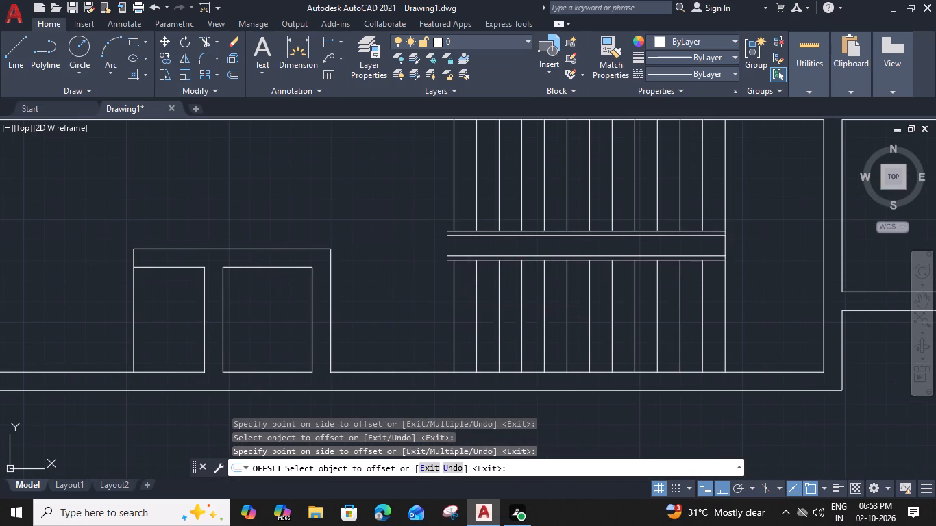
Draw a vertical line closing the railing's west end, from the northernmost railing line to the southernmost.
{"action": "type", "text": "l"}
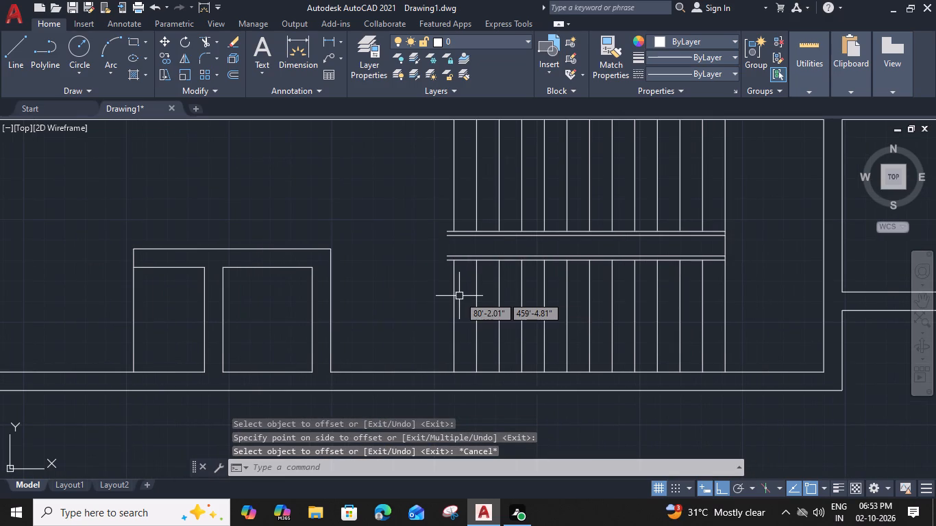
{"action": "key", "text": "space"}
{"action": "scroll", "coordinate": [448, 236], "scroll_direction": "up", "scroll_amount": 2}
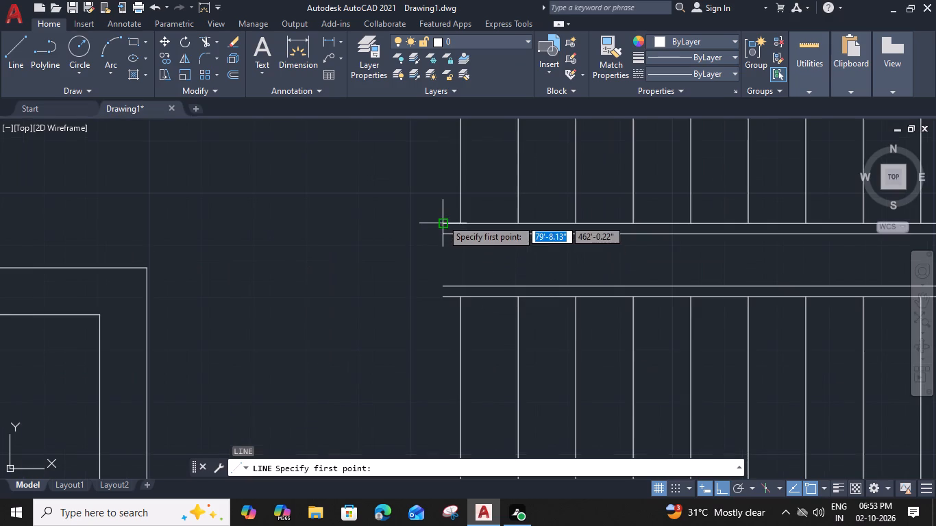
{"action": "left_click", "coordinate": [442, 219]}
{"action": "left_click", "coordinate": [443, 296]}
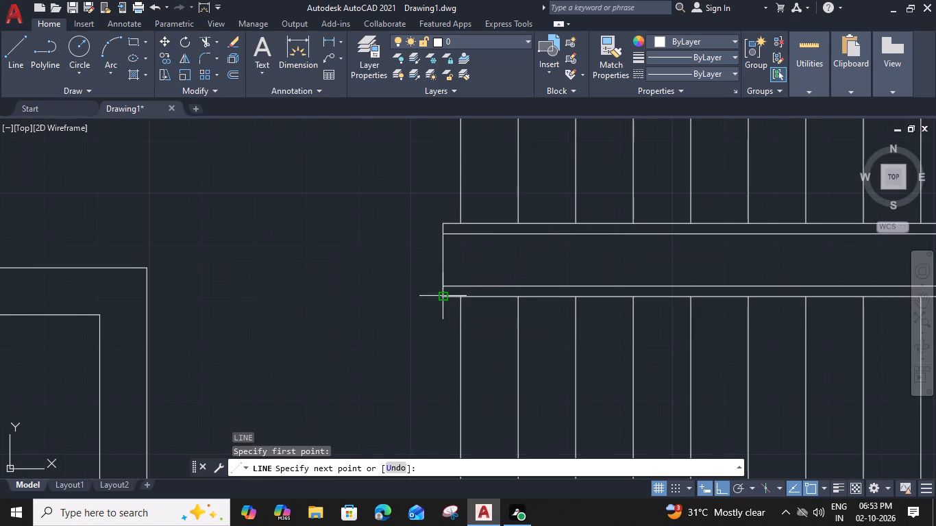
{"action": "key", "text": "Escape"}
Offset the railing's vertical west closing line 2" eastward, towards the inside of the railing.
{"action": "left_click", "coordinate": [442, 264]}
{"action": "key", "text": "p"}
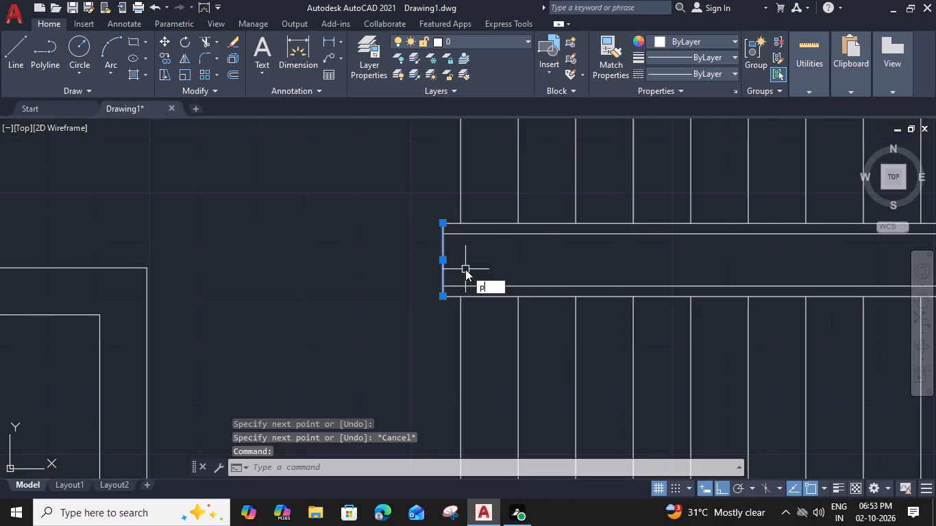
{"action": "key", "text": "BackSpace"}
{"action": "type", "text": "o"}
{"action": "key", "text": "space"}
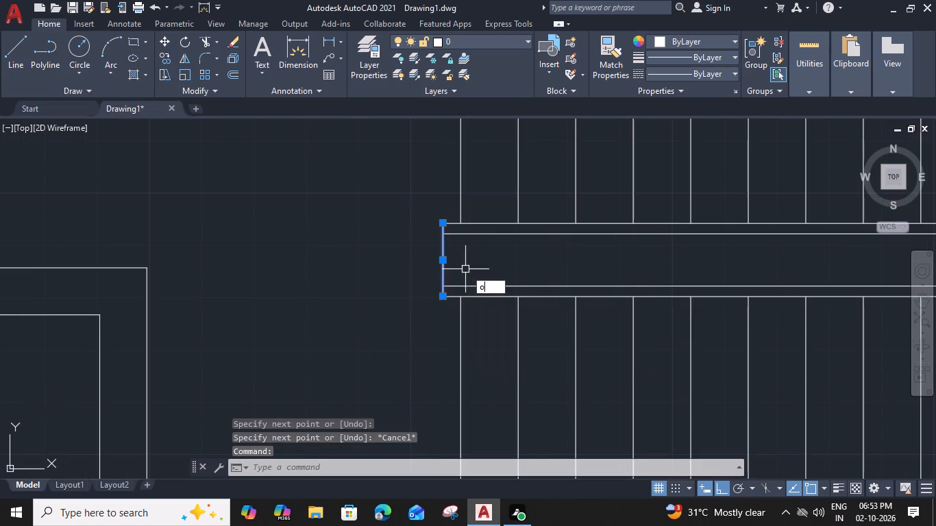
{"action": "type", "text": "2\""}
{"action": "key", "text": "Return"}
{"action": "left_click", "coordinate": [465, 270]}
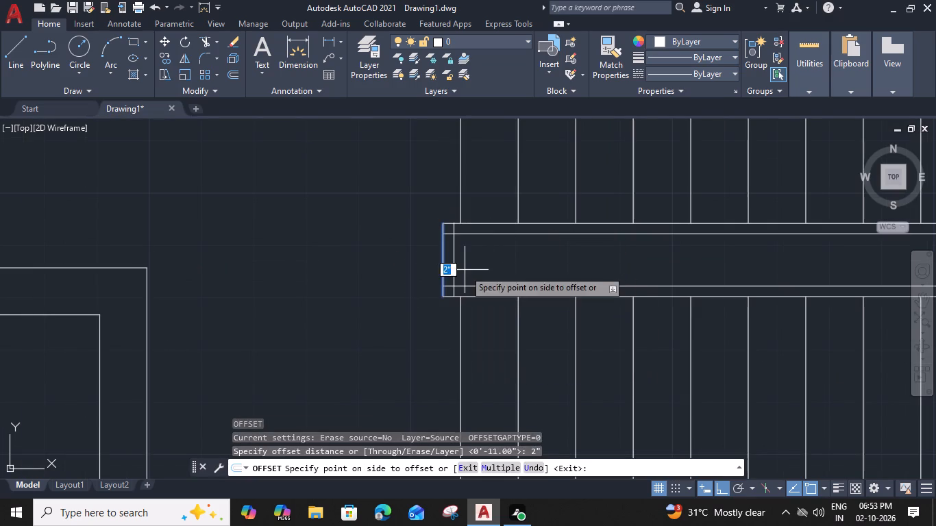
{"action": "key", "text": "Escape"}
Trim the overlapping line ends at both inner corners of the railing's west end so the inner rectangle has clean corners.
{"action": "type", "text": "tr"}
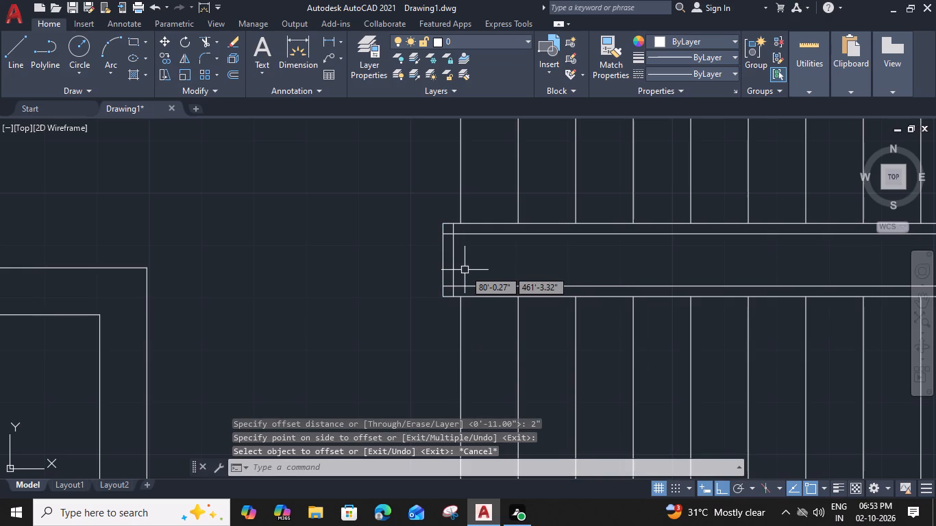
{"action": "key", "text": "space"}
{"action": "scroll", "coordinate": [447, 279], "scroll_direction": "up", "scroll_amount": 3}
{"action": "left_click", "coordinate": [448, 298]}
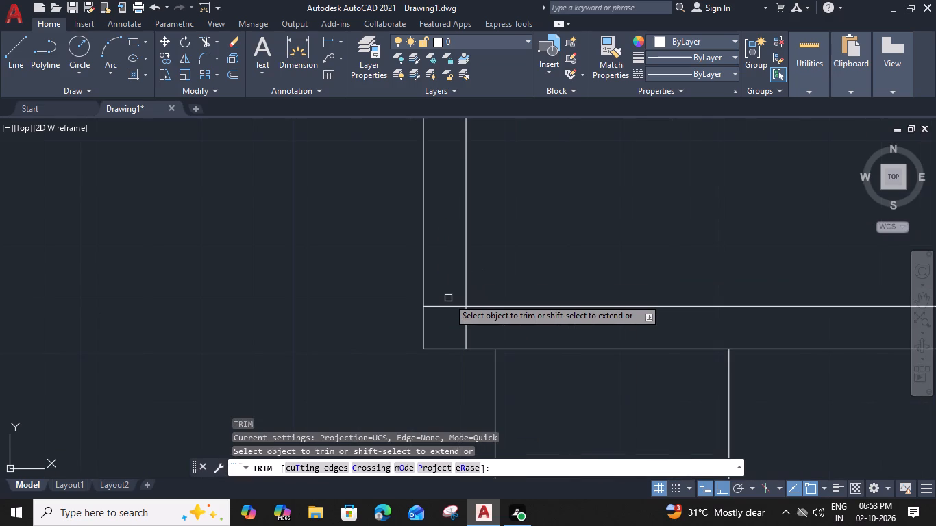
{"action": "left_click", "coordinate": [493, 331]}
{"action": "scroll", "coordinate": [493, 329], "scroll_direction": "down", "scroll_amount": 1}
{"action": "left_click", "coordinate": [490, 170]}
{"action": "left_click", "coordinate": [454, 184]}
{"action": "key", "text": "Escape"}
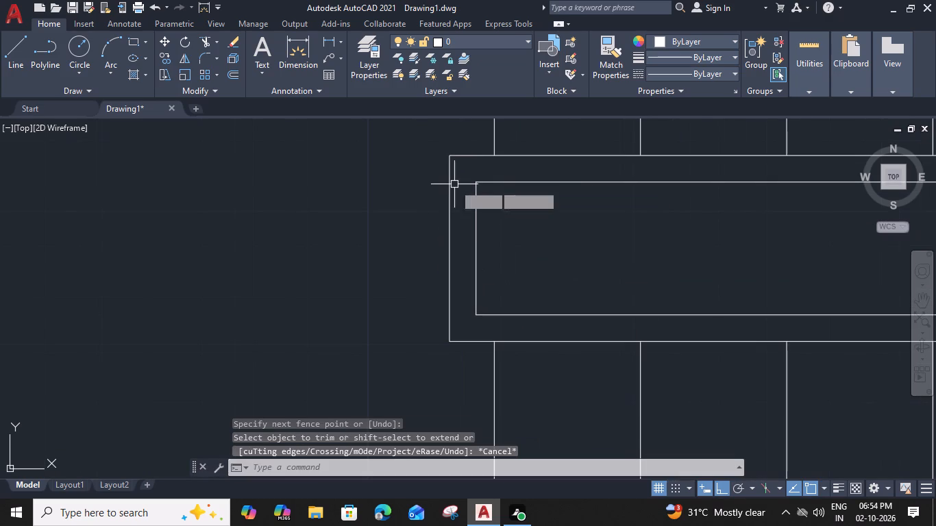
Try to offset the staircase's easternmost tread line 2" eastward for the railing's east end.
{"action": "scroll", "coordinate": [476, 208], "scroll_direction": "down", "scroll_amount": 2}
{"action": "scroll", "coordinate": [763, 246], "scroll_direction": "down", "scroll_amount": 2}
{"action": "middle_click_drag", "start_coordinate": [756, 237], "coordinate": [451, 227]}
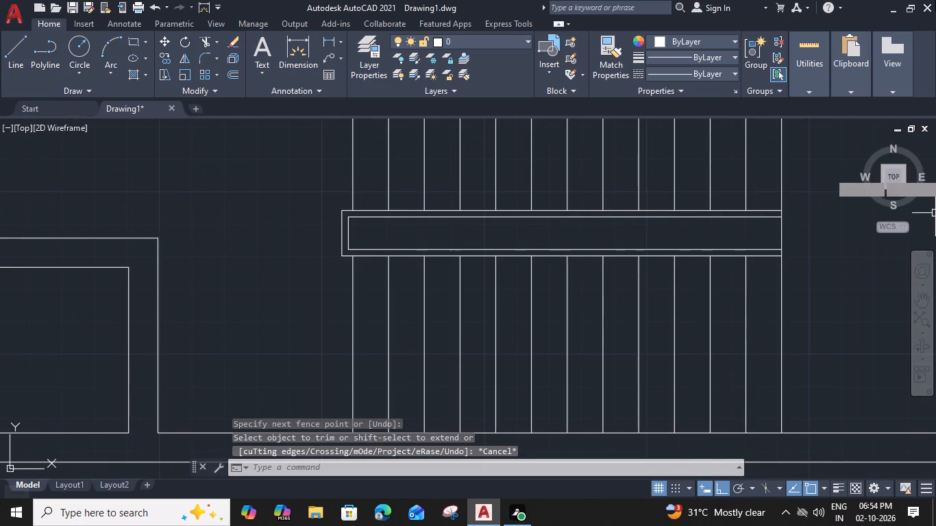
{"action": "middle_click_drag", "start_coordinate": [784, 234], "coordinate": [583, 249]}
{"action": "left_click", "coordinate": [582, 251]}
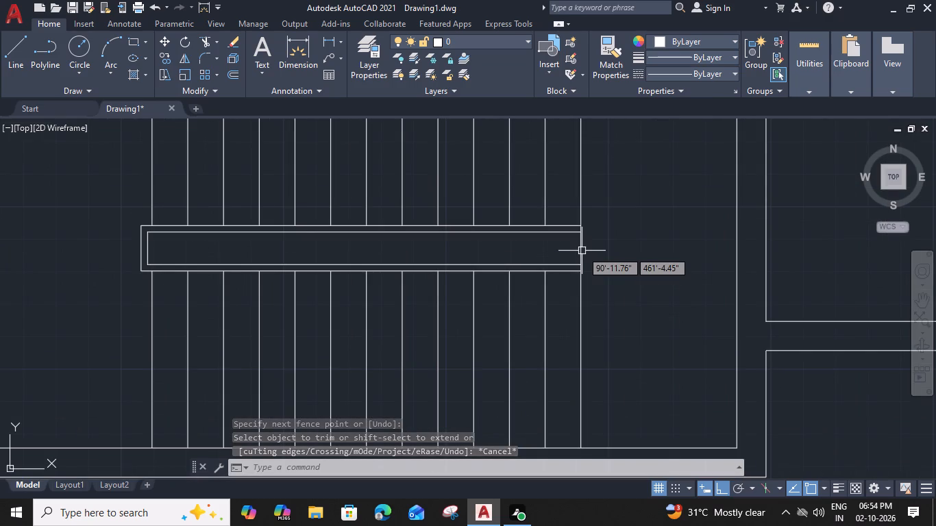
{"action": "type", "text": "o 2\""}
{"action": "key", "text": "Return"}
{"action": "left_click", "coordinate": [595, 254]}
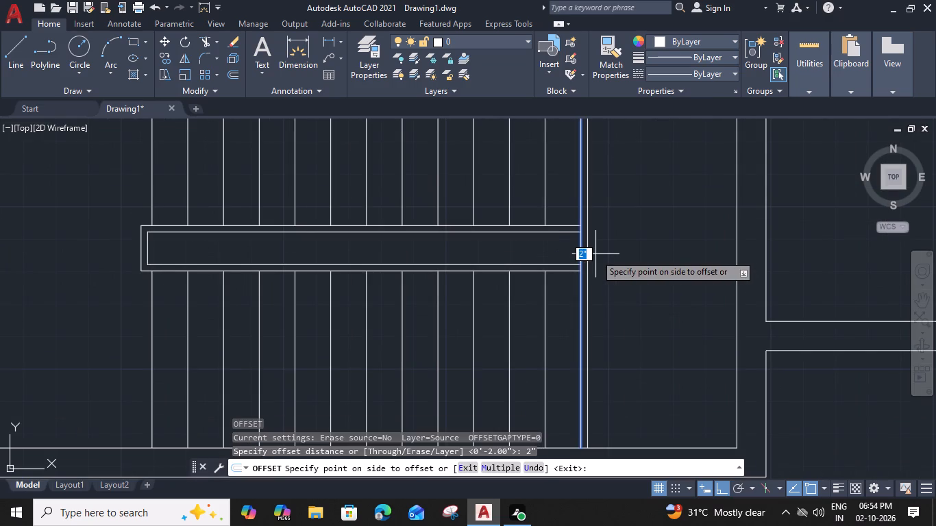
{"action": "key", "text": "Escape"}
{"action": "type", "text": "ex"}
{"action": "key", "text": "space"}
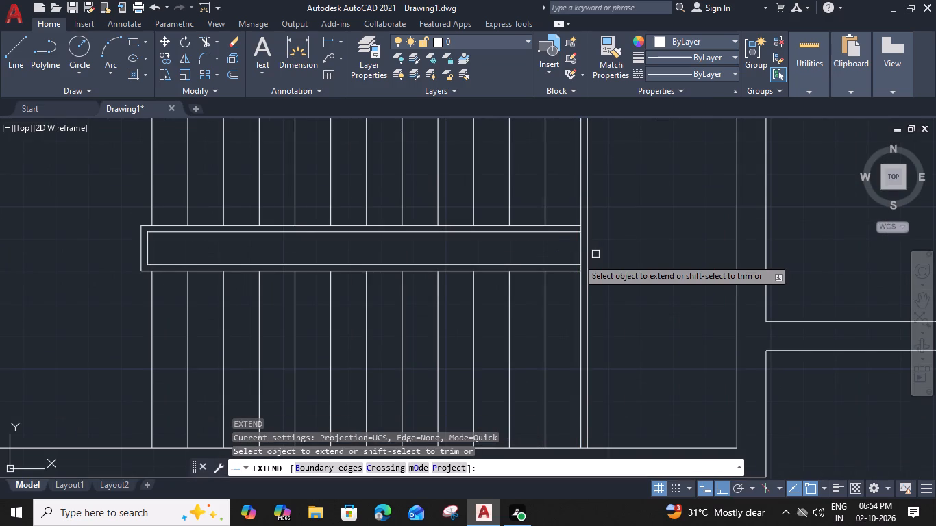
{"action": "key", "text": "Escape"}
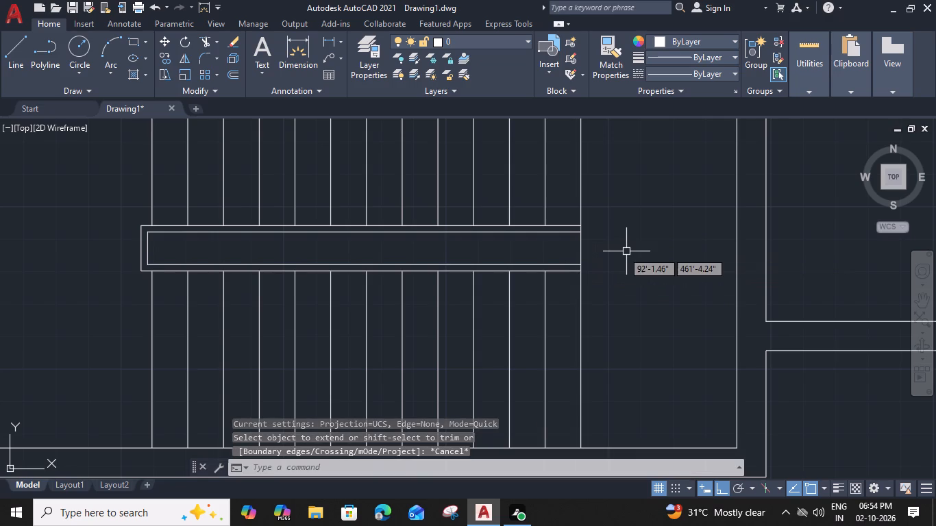
Offset the staircase's easternmost tread line 2" eastward to form the railing's outer east edge.
{"action": "left_click", "coordinate": [580, 241]}
{"action": "type", "text": "o"}
{"action": "key", "text": "space"}
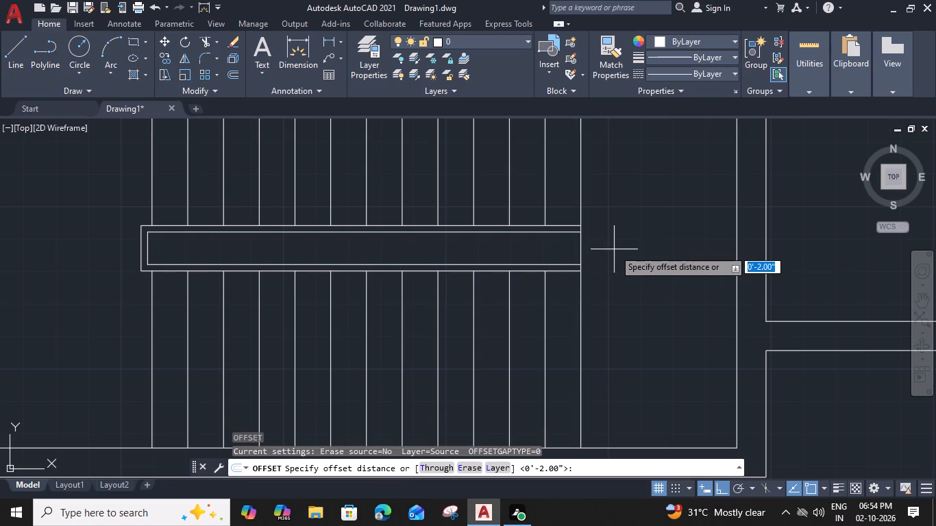
{"action": "key", "text": "2"}
{"action": "key", "text": "shift+quotedbl"}
{"action": "key", "text": "Return"}
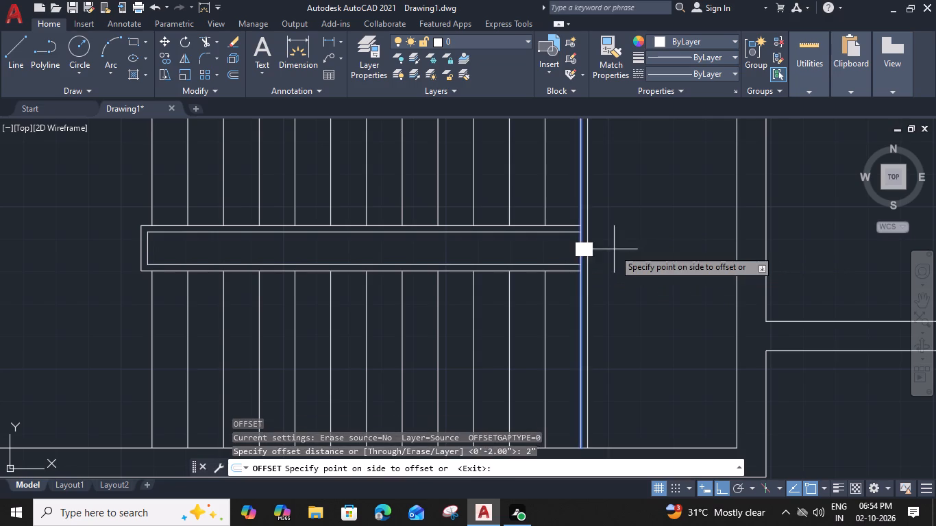
{"action": "left_click", "coordinate": [614, 249]}
{"action": "key", "text": "Escape"}
Extend the railing's northern and southern outer lines eastward to the new 2" offset line.
{"action": "type", "text": "ex"}
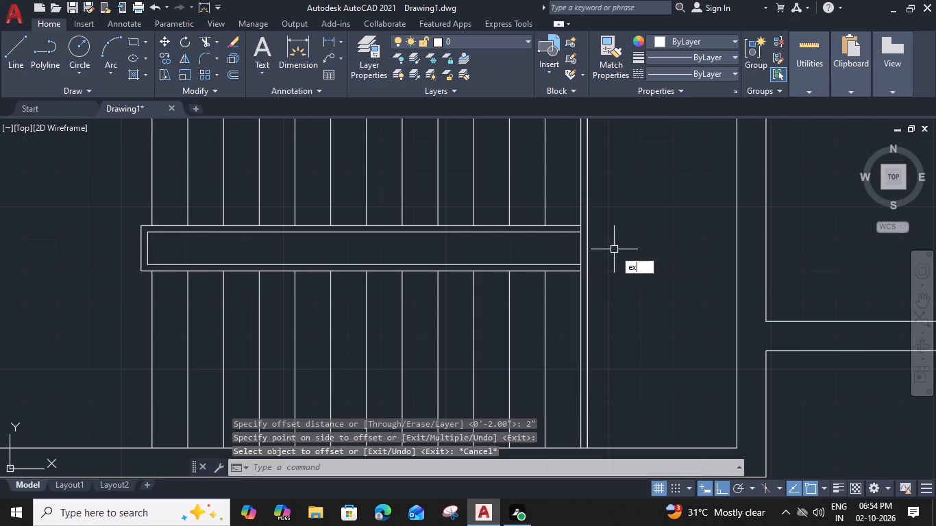
{"action": "key", "text": "space"}
{"action": "left_click", "coordinate": [565, 266]}
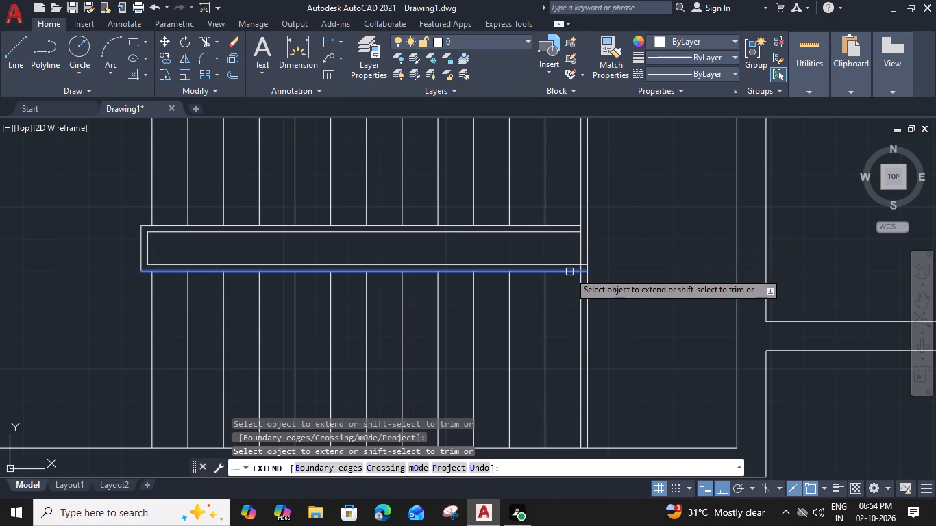
{"action": "left_click", "coordinate": [570, 273]}
{"action": "left_click", "coordinate": [565, 227]}
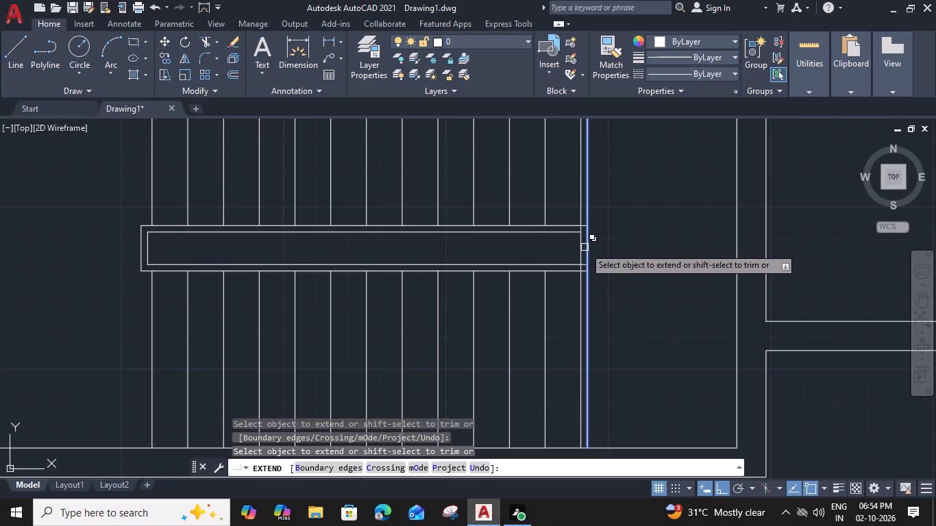
{"action": "key", "text": "Escape"}
Trim the overlapping offset lines north and south of the railing, leaving only the railing's outer east edge.
{"action": "type", "text": "tr"}
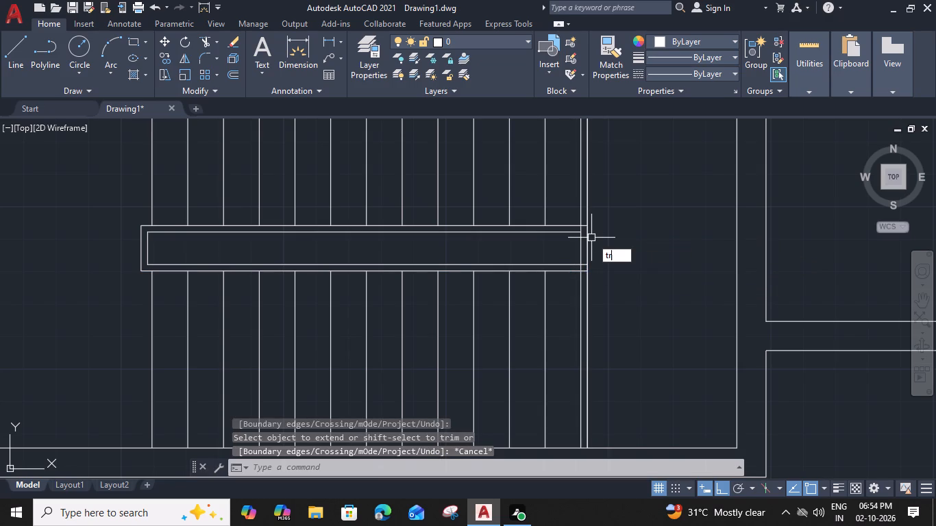
{"action": "key", "text": "space"}
{"action": "left_click", "coordinate": [589, 208]}
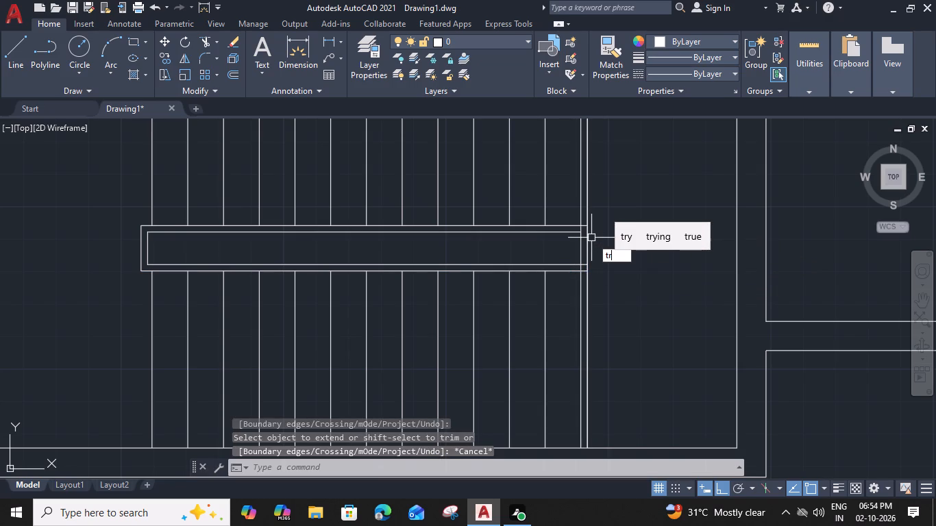
{"action": "left_click", "coordinate": [676, 260]}
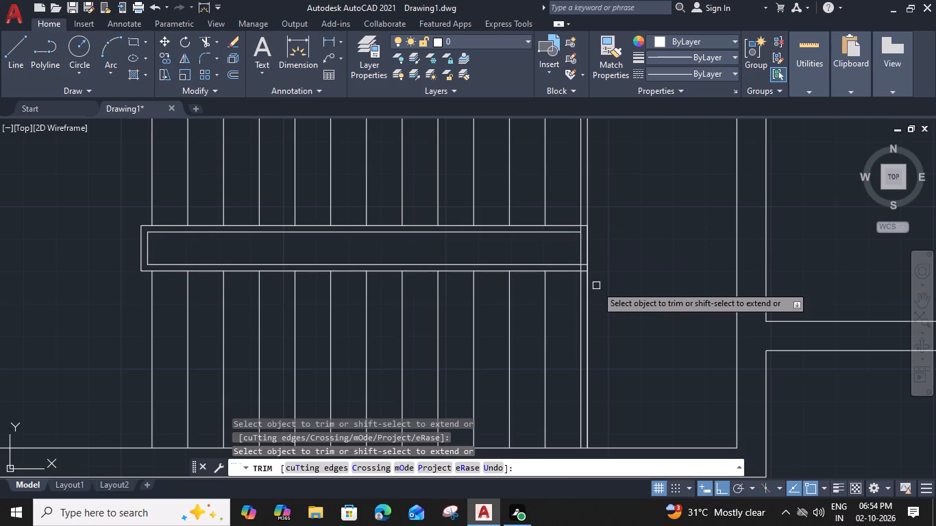
{"action": "left_click", "coordinate": [589, 282]}
{"action": "left_click", "coordinate": [650, 332]}
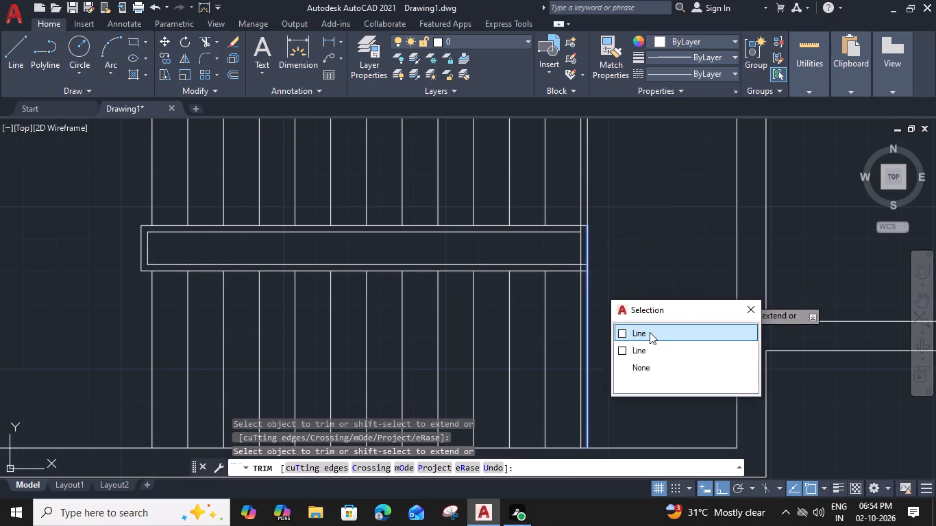
{"action": "left_click", "coordinate": [591, 195]}
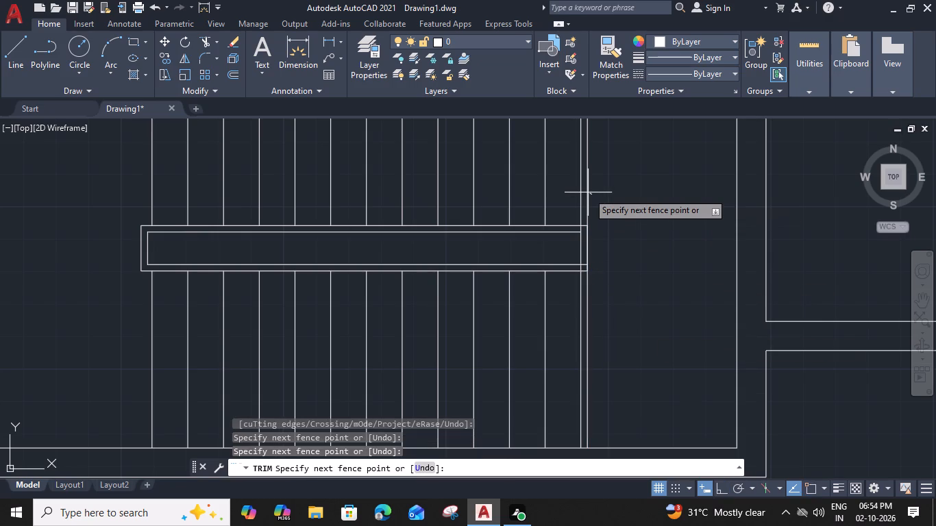
{"action": "scroll", "coordinate": [588, 192], "scroll_direction": "up", "scroll_amount": 3}
{"action": "left_click", "coordinate": [584, 192]}
{"action": "scroll", "coordinate": [584, 192], "scroll_direction": "down", "scroll_amount": 2}
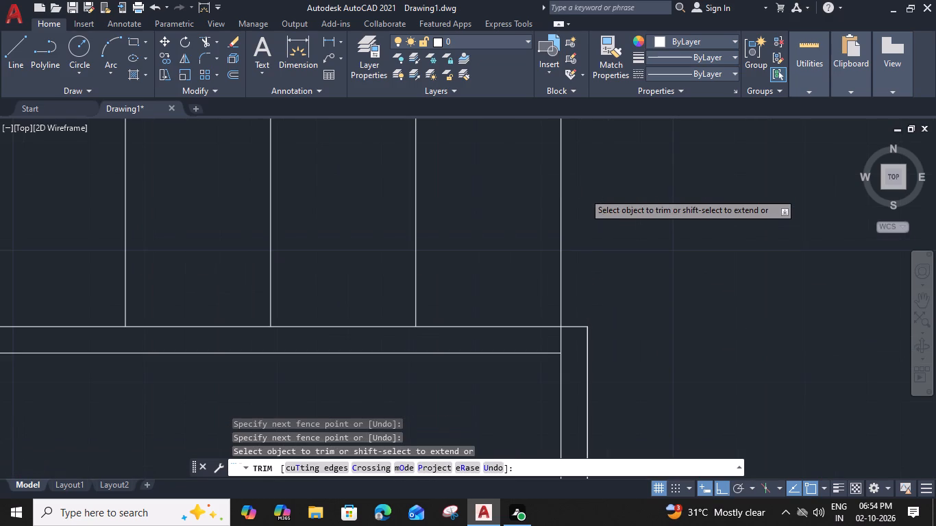
{"action": "left_click", "coordinate": [586, 348]}
Trim the inner line's overhang and the tread line's crossings within the railing border at its east end.
{"action": "scroll", "coordinate": [580, 300], "scroll_direction": "up", "scroll_amount": 1}
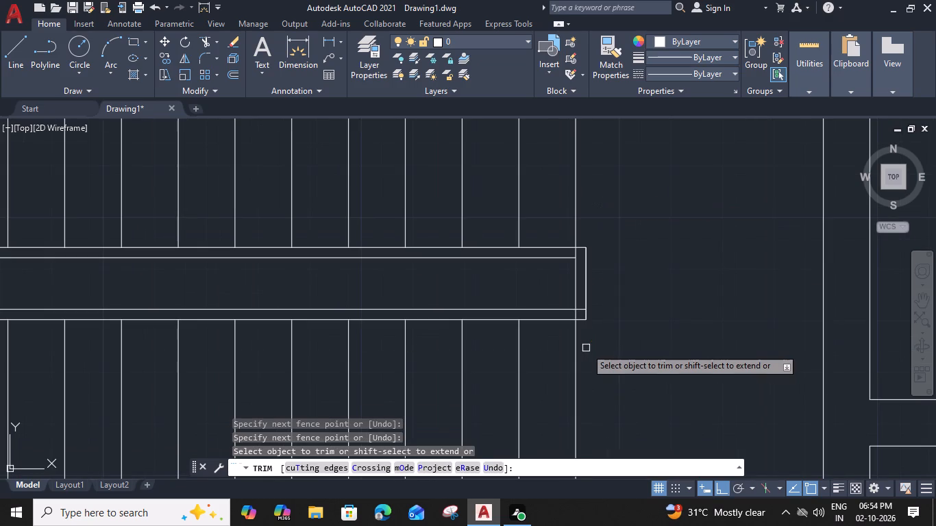
{"action": "left_click", "coordinate": [582, 316]}
{"action": "scroll", "coordinate": [580, 312], "scroll_direction": "down", "scroll_amount": 2}
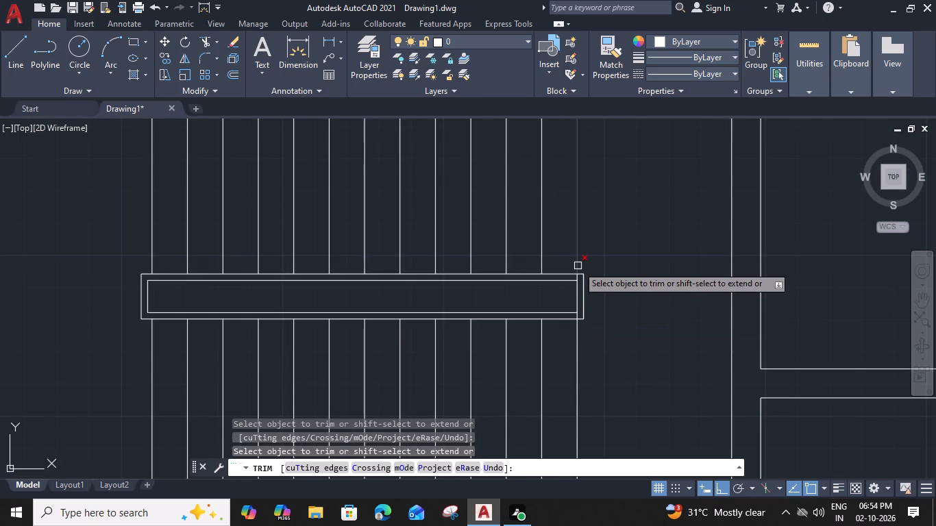
{"action": "scroll", "coordinate": [578, 280], "scroll_direction": "up", "scroll_amount": 2}
{"action": "left_click", "coordinate": [578, 272]}
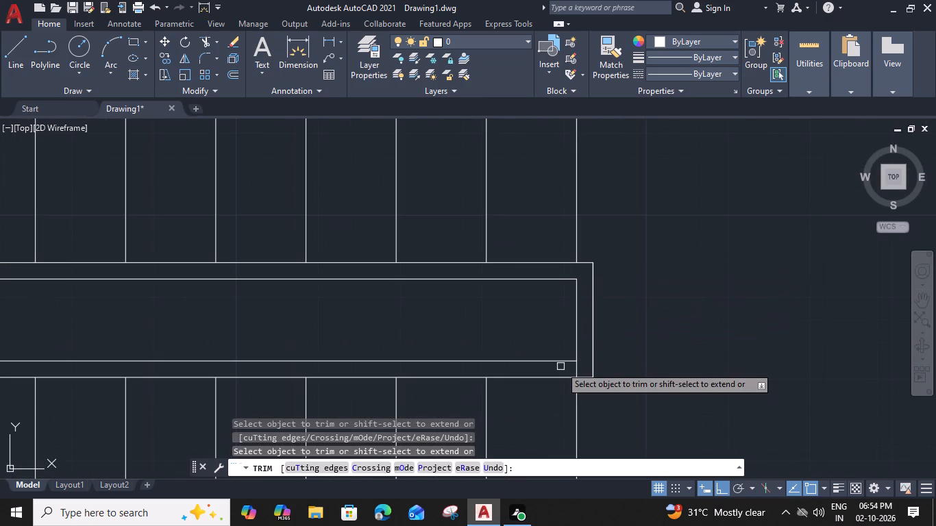
{"action": "left_click", "coordinate": [577, 369]}
{"action": "key", "text": "Escape"}
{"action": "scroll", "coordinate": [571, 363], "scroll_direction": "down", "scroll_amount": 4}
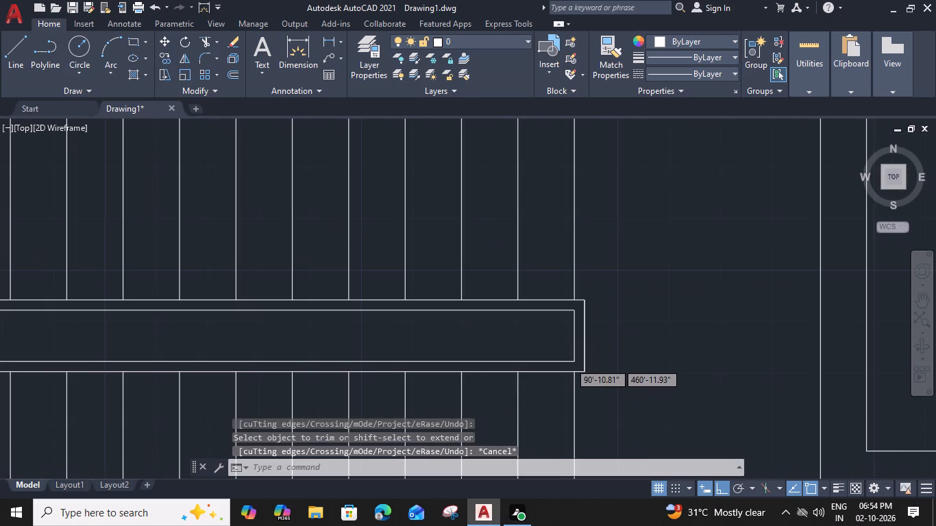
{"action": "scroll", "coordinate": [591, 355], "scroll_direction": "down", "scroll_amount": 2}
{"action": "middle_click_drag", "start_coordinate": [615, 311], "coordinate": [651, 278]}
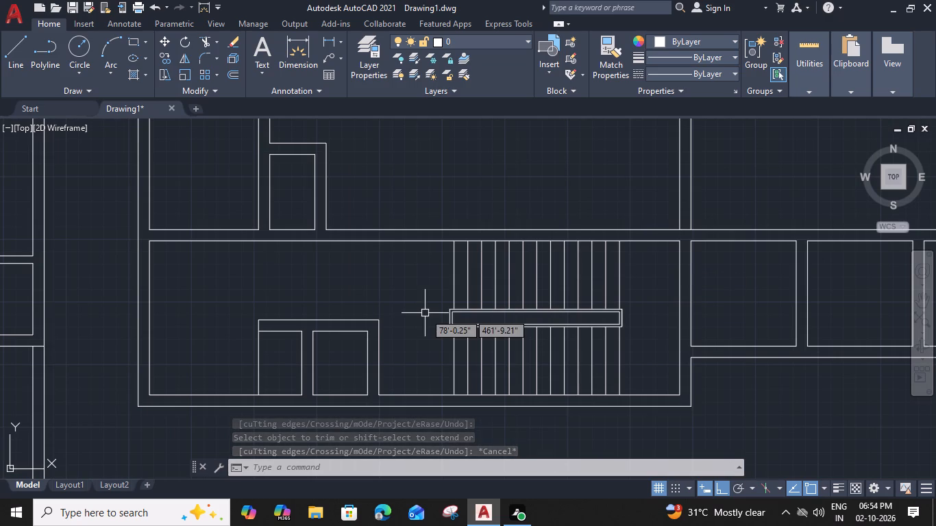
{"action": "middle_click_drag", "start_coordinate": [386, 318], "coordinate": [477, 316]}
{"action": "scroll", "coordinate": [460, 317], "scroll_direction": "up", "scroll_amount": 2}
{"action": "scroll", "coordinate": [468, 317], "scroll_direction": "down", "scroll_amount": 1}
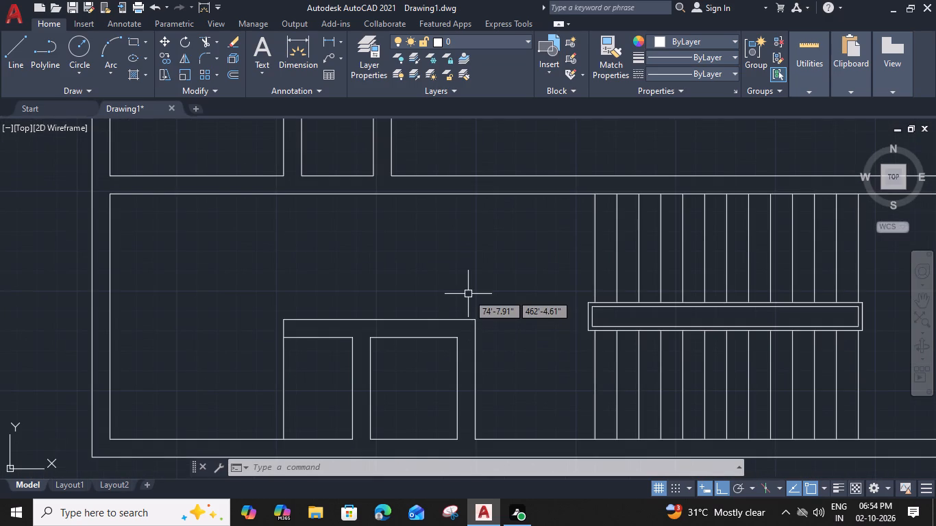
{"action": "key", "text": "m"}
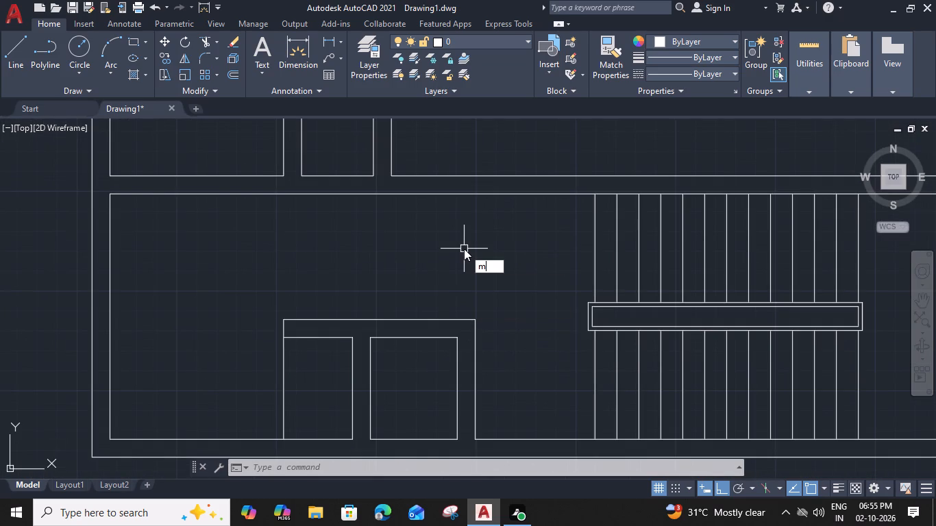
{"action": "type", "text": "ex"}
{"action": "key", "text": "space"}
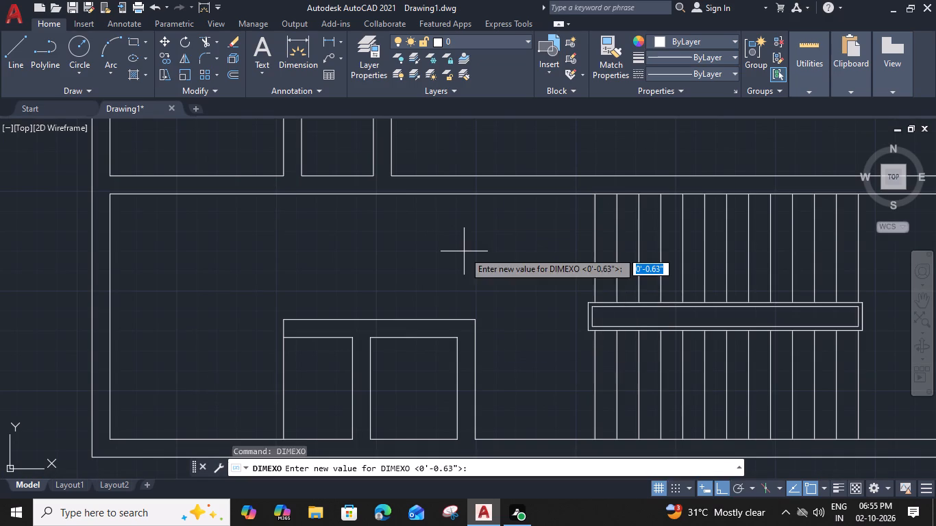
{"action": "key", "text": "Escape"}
Measure the spaces around the central block's south room, west of the staircase.
{"action": "type", "text": "mea"}
{"action": "key", "text": "space"}
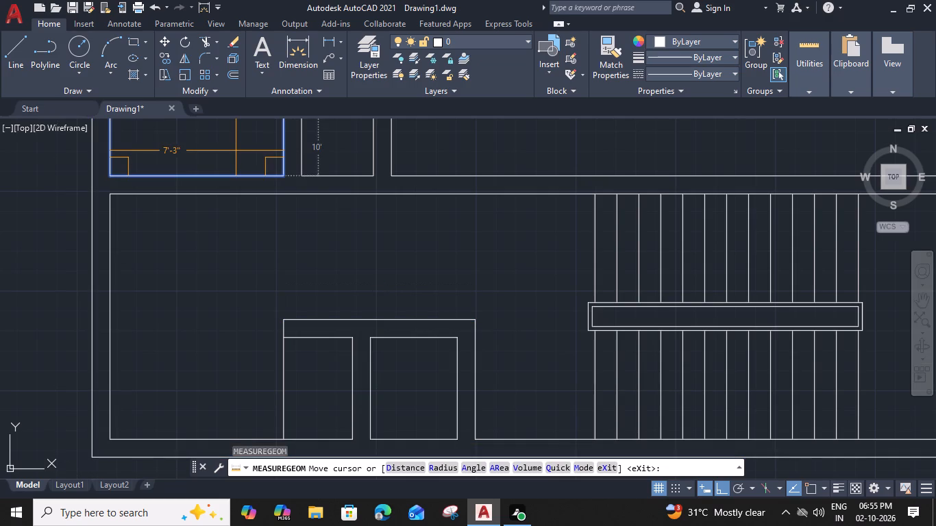
{"action": "key", "text": "Escape"}
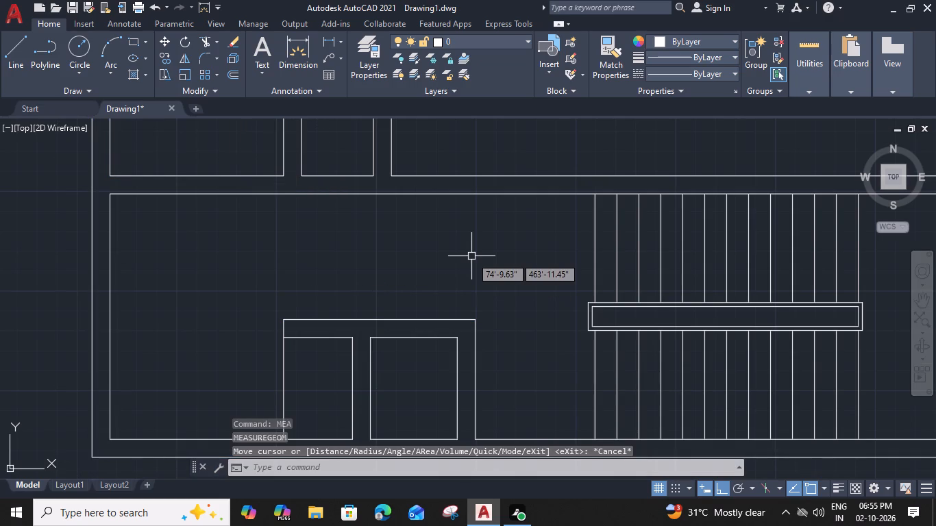
Offset the outer north wall line of the two small rooms west of the staircase 1'9" northward.
{"action": "left_click", "coordinate": [467, 321]}
{"action": "type", "text": "o 1"}
{"action": "key", "text": "apostrophe"}
{"action": "type", "text": "9\""}
{"action": "key", "text": "Return"}
{"action": "left_click", "coordinate": [466, 299]}
{"action": "key", "text": "Escape"}
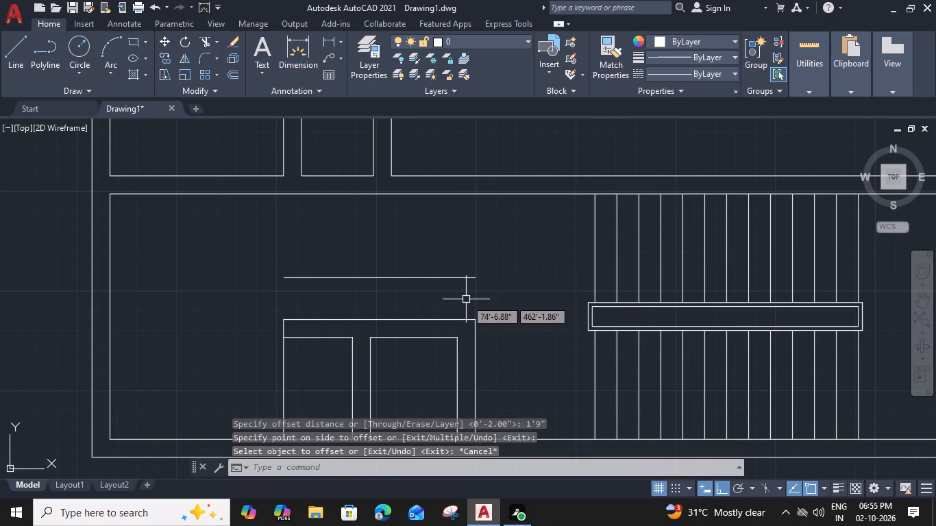
Extend both vertical lines of the small rooms' east wall northward to the new offset line.
{"action": "key", "text": "e"}
{"action": "type", "text": "x"}
{"action": "key", "text": "space"}
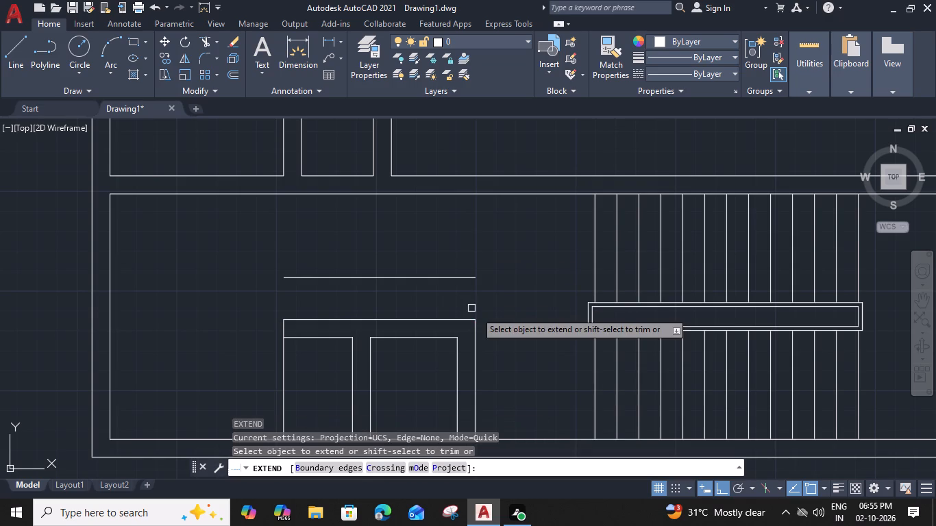
{"action": "left_click", "coordinate": [477, 333]}
{"action": "left_click", "coordinate": [455, 354]}
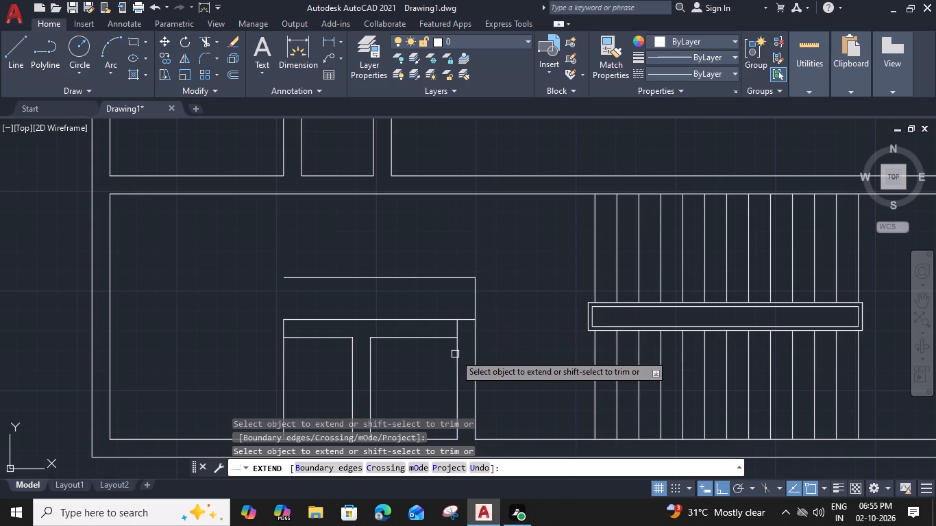
{"action": "left_click", "coordinate": [456, 345]}
Trim the offset line west of the wall extension and the north wall line crossing inside it, leaving a capped wall stub.
{"action": "left_click", "coordinate": [417, 274], "text": "shift"}
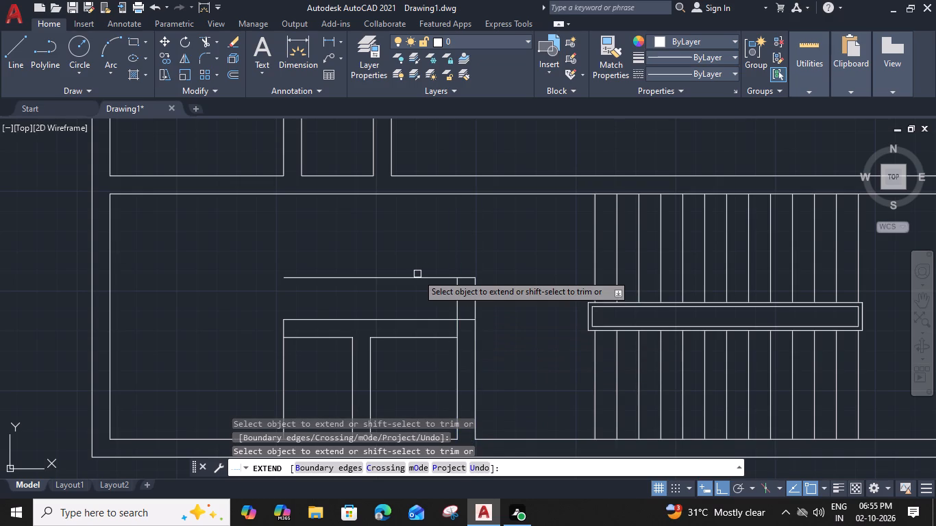
{"action": "left_click", "coordinate": [415, 290], "text": "shift"}
{"action": "left_click", "coordinate": [465, 318], "text": "shift"}
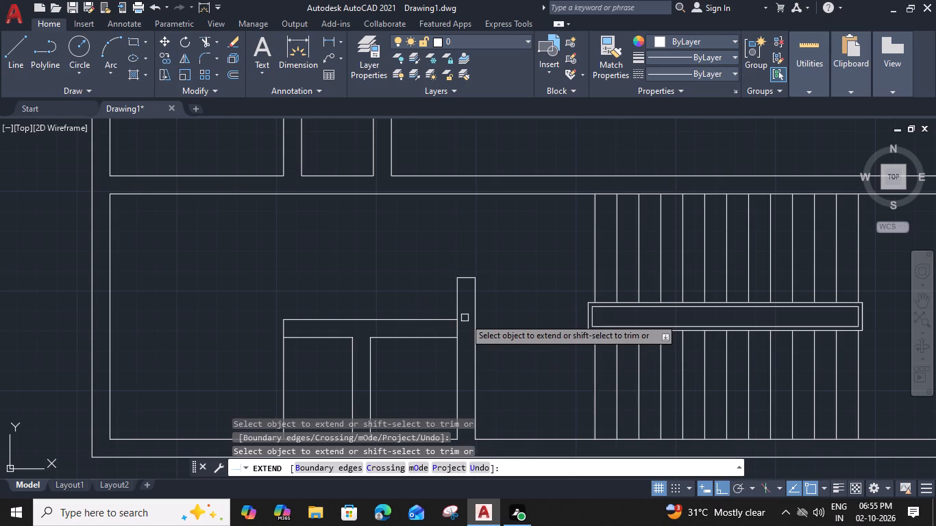
{"action": "left_click", "coordinate": [458, 328], "text": "shift"}
{"action": "key", "text": "Escape"}
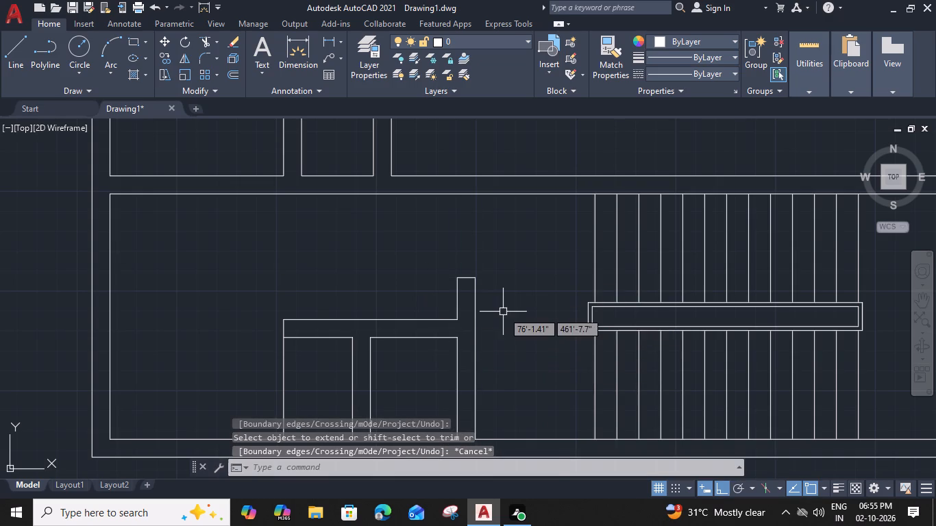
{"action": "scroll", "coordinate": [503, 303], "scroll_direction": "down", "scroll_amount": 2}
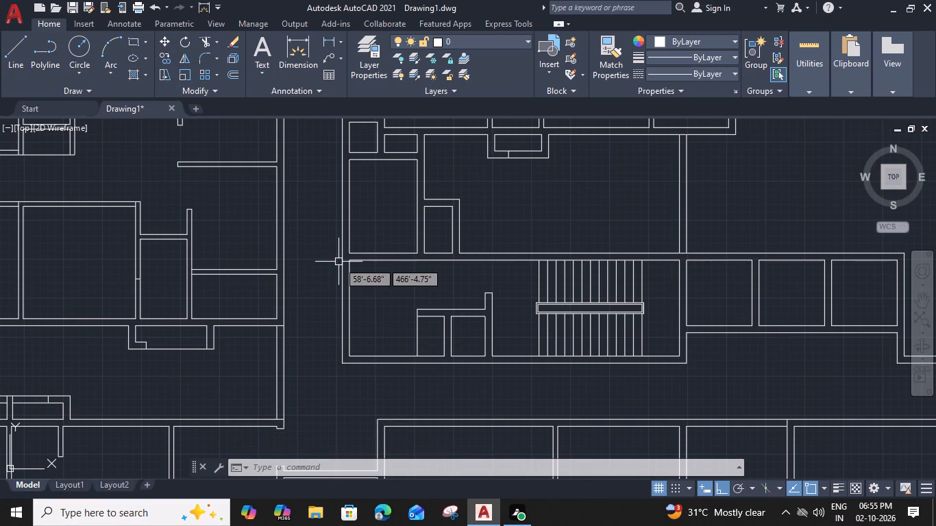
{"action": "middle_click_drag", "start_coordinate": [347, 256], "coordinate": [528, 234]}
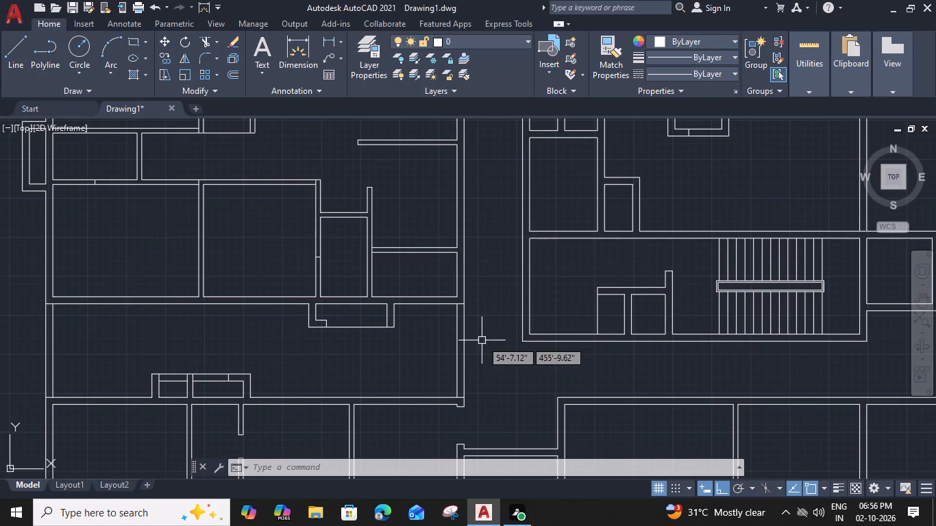
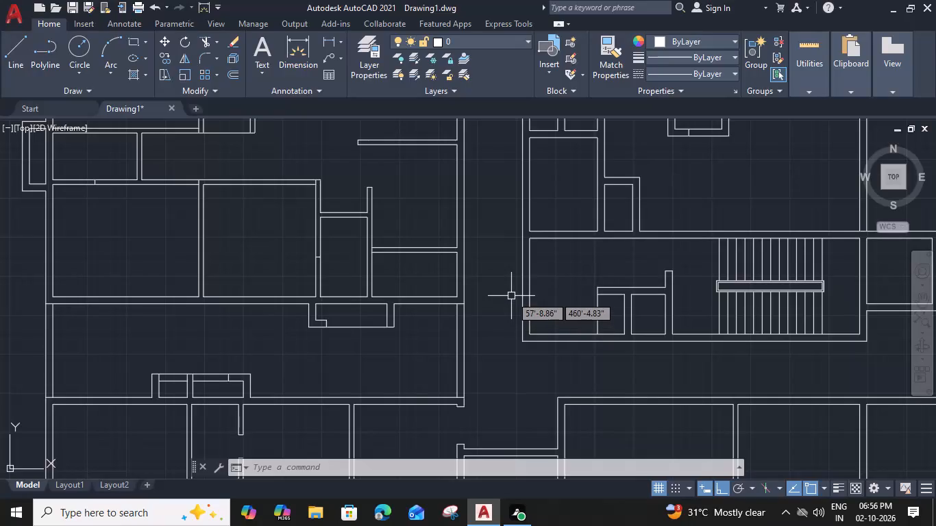
Measure the clear spaces around the staircase in the central block's south room.
{"action": "scroll", "coordinate": [500, 310], "scroll_direction": "down", "scroll_amount": 2}
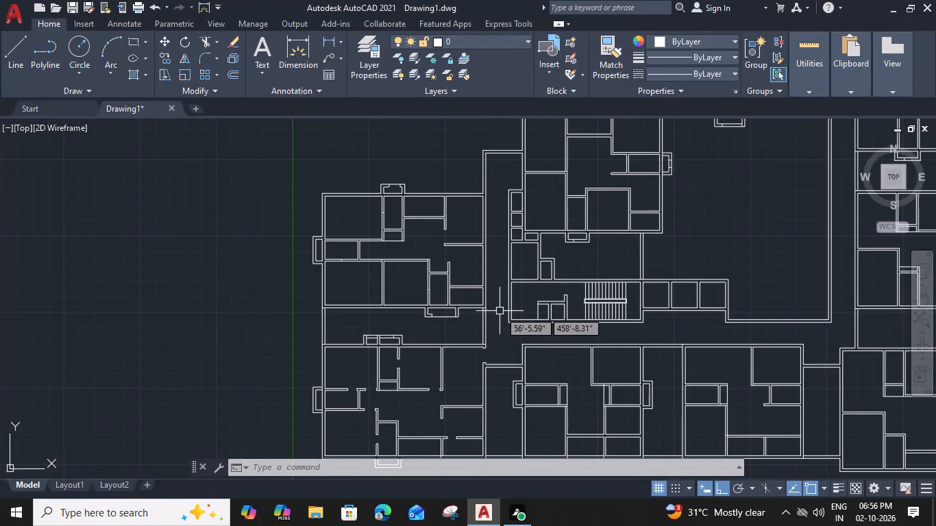
{"action": "middle_click_drag", "start_coordinate": [500, 311], "coordinate": [494, 349]}
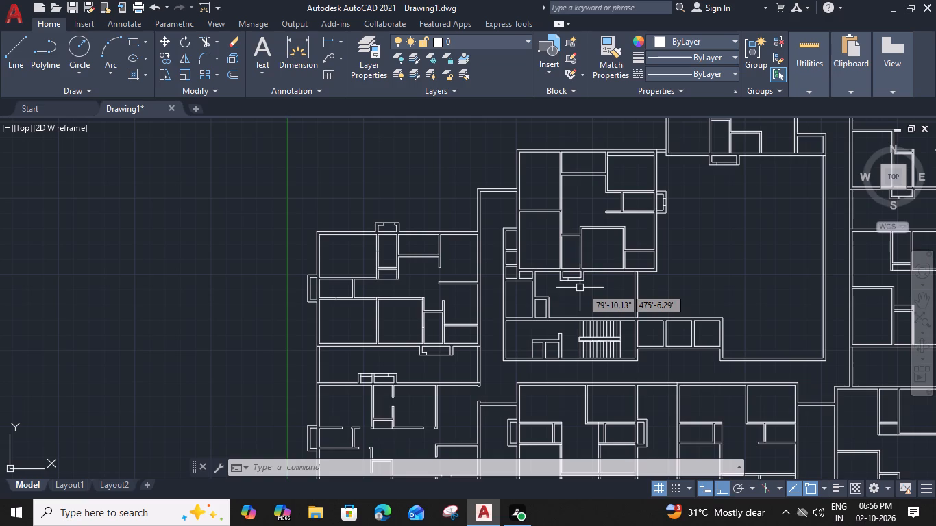
{"action": "middle_click_drag", "start_coordinate": [580, 291], "coordinate": [529, 297]}
{"action": "middle_click_drag", "start_coordinate": [650, 290], "coordinate": [630, 284]}
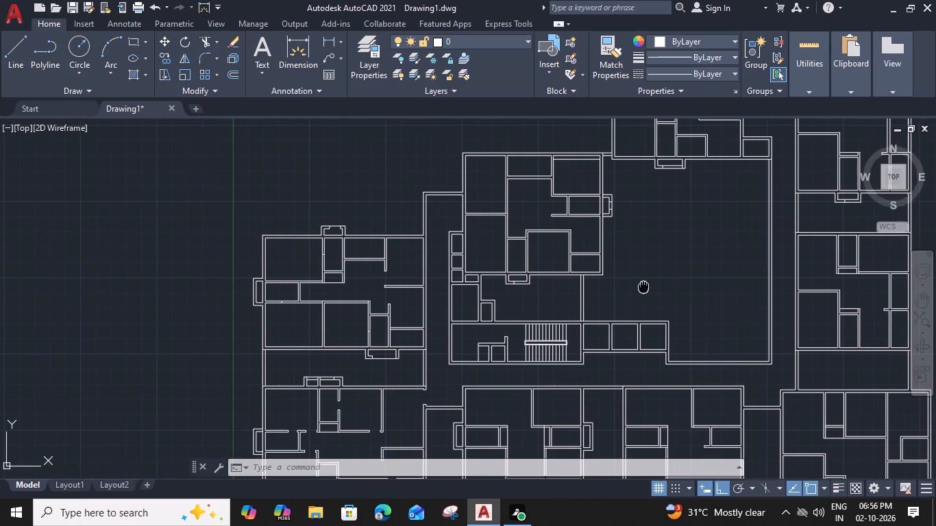
{"action": "middle_click_drag", "start_coordinate": [630, 284], "coordinate": [548, 279]}
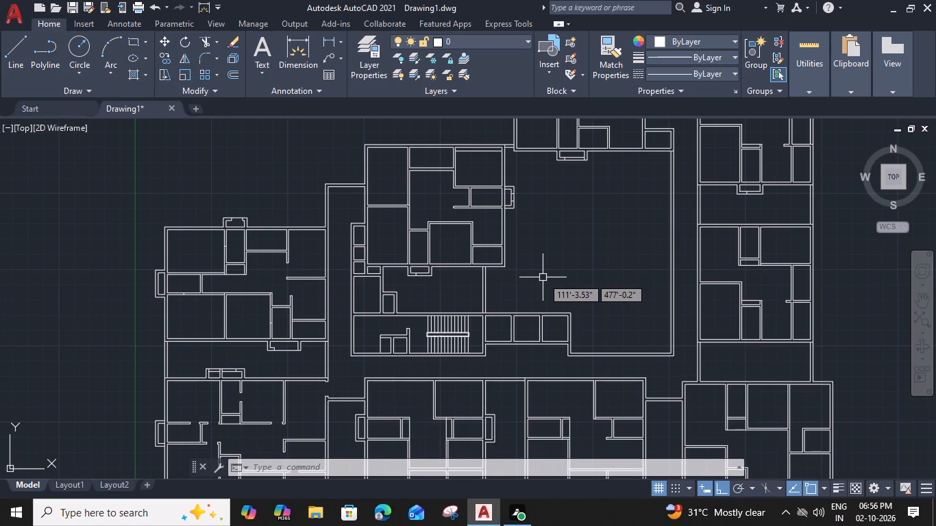
{"action": "middle_click_drag", "start_coordinate": [645, 244], "coordinate": [508, 290]}
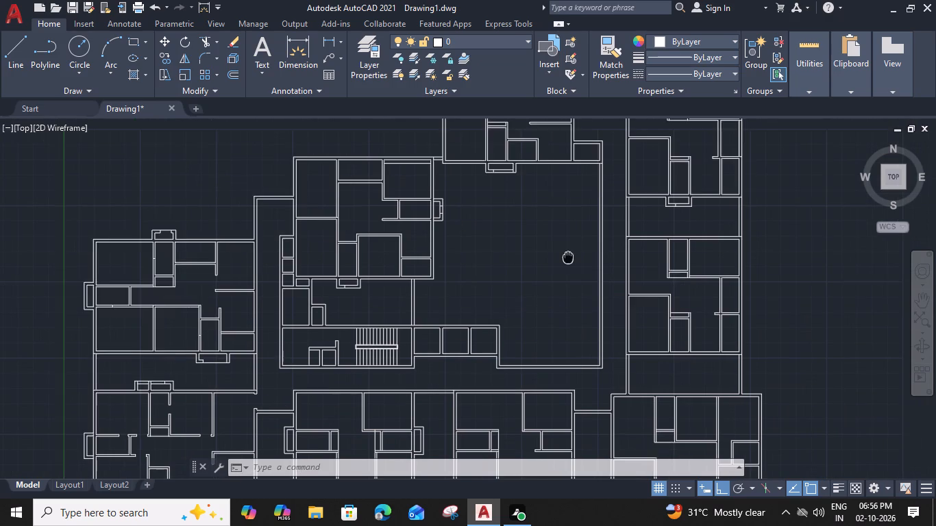
{"action": "middle_click_drag", "start_coordinate": [508, 290], "coordinate": [497, 321]}
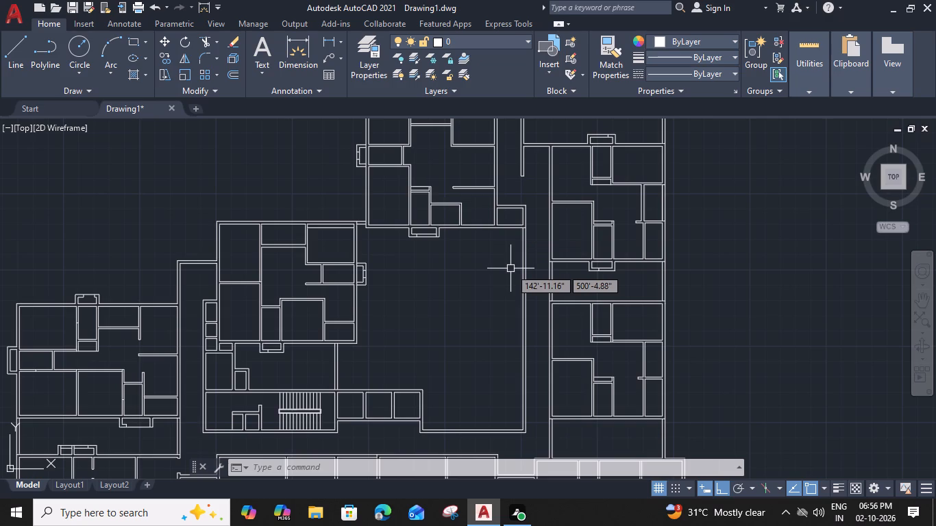
{"action": "middle_click_drag", "start_coordinate": [480, 335], "coordinate": [584, 181]}
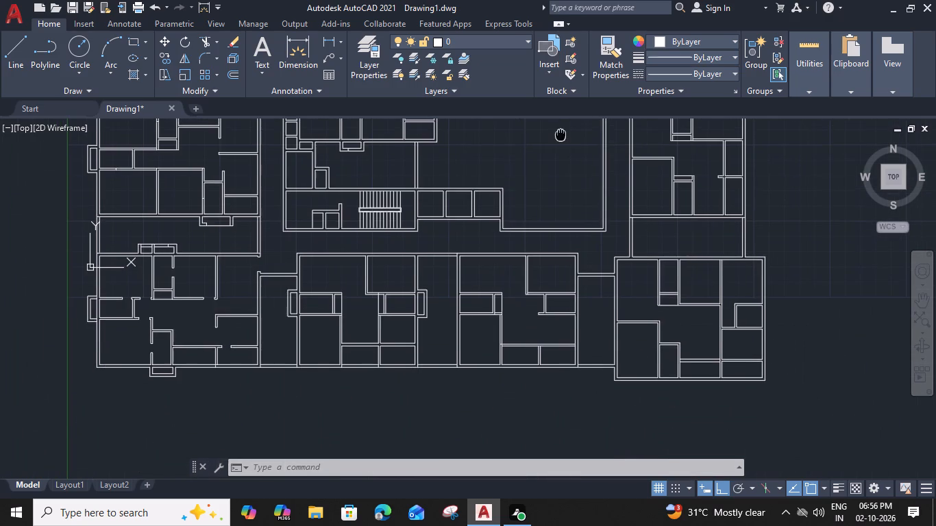
{"action": "key", "text": "m"}
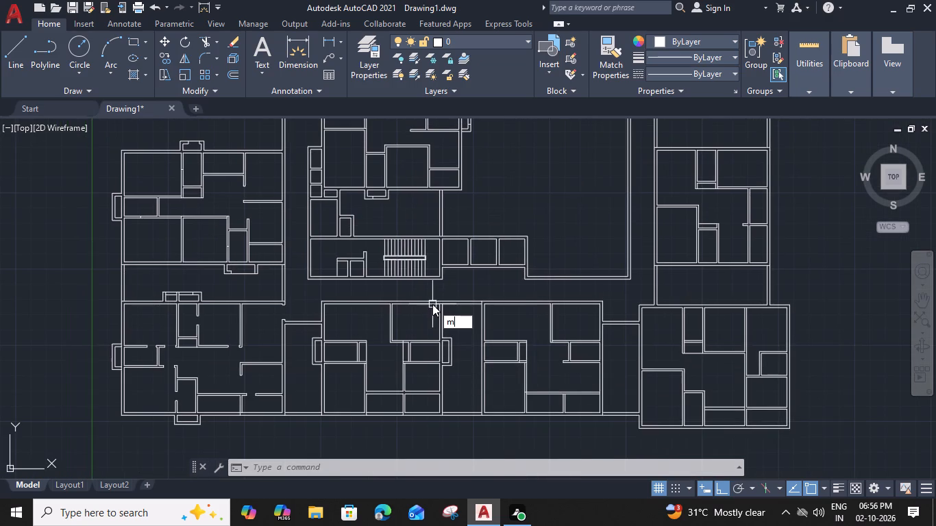
{"action": "key", "text": "e"}
{"action": "key", "text": "a"}
{"action": "key", "text": "space"}
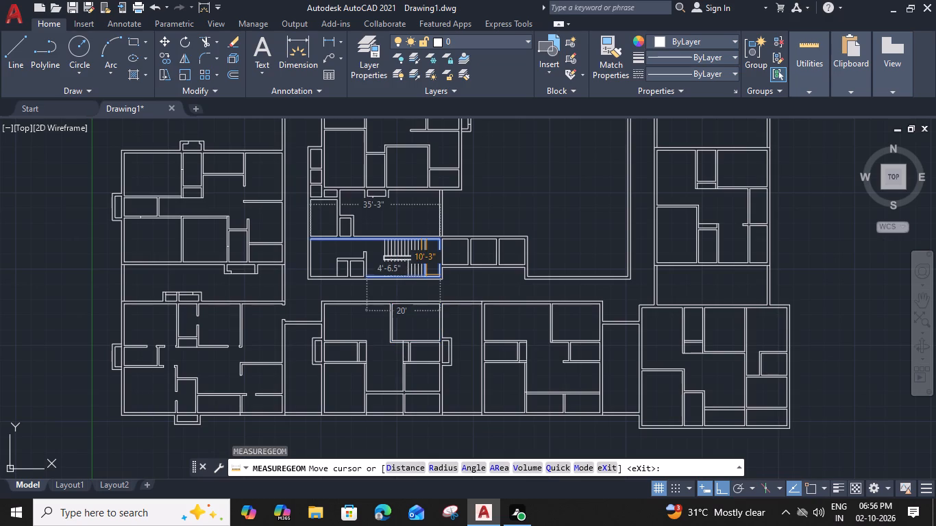
{"action": "scroll", "coordinate": [427, 268], "scroll_direction": "up", "scroll_amount": 4}
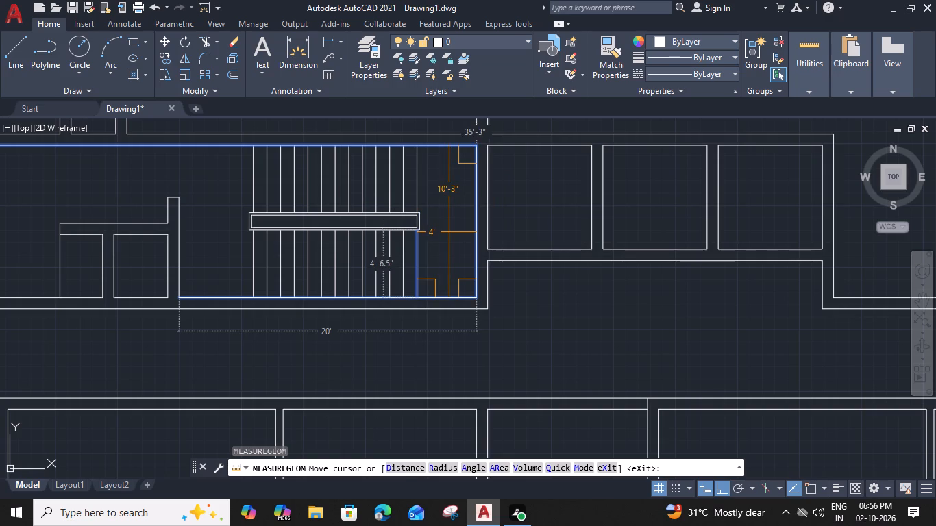
{"action": "key", "text": "Escape"}
Offset the inner line of the large open court's east wall 10'3" westward.
{"action": "scroll", "coordinate": [449, 233], "scroll_direction": "down", "scroll_amount": 2}
{"action": "middle_click_drag", "start_coordinate": [578, 207], "coordinate": [395, 400]}
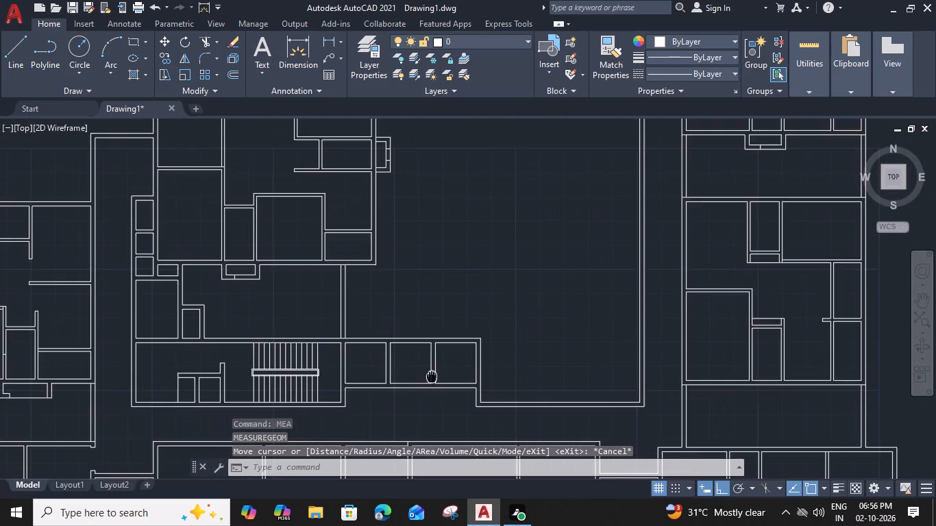
{"action": "middle_click_drag", "start_coordinate": [395, 400], "coordinate": [349, 441]}
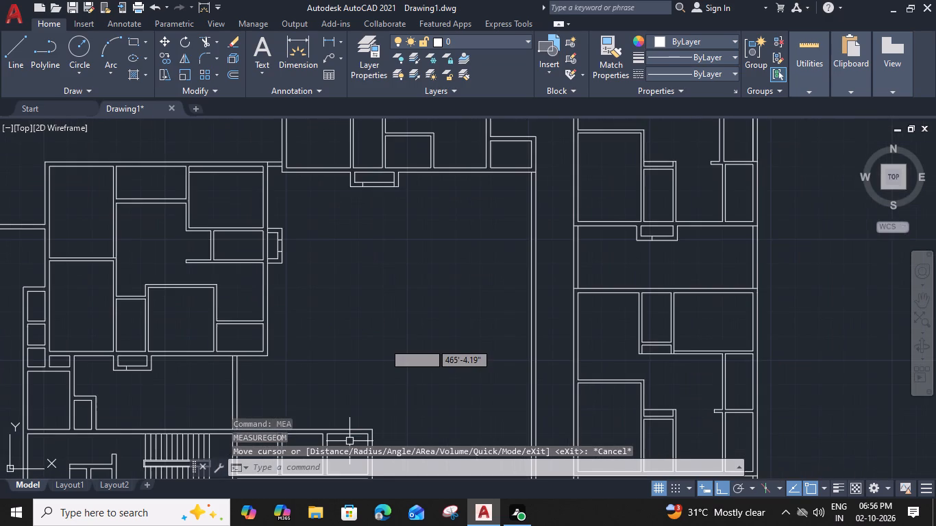
{"action": "left_click", "coordinate": [530, 184]}
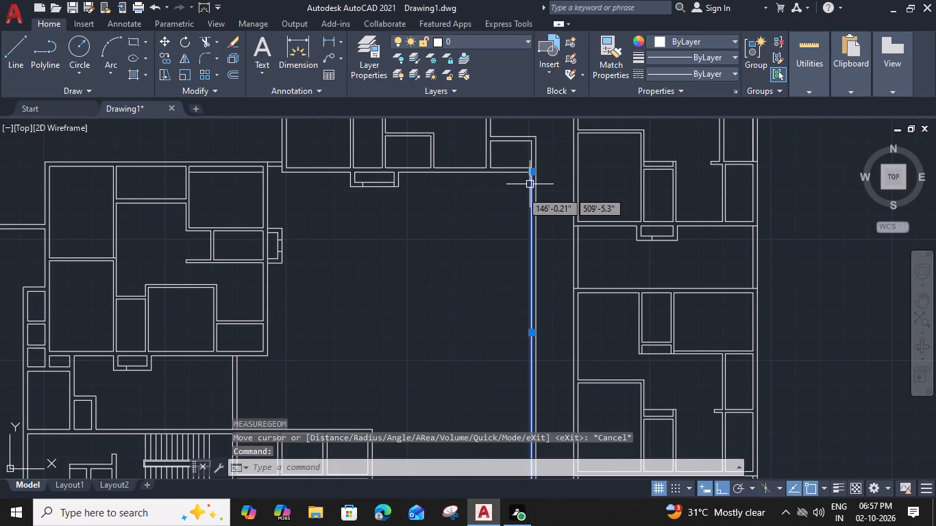
{"action": "key", "text": "o"}
{"action": "key", "text": "space"}
{"action": "key", "text": "1"}
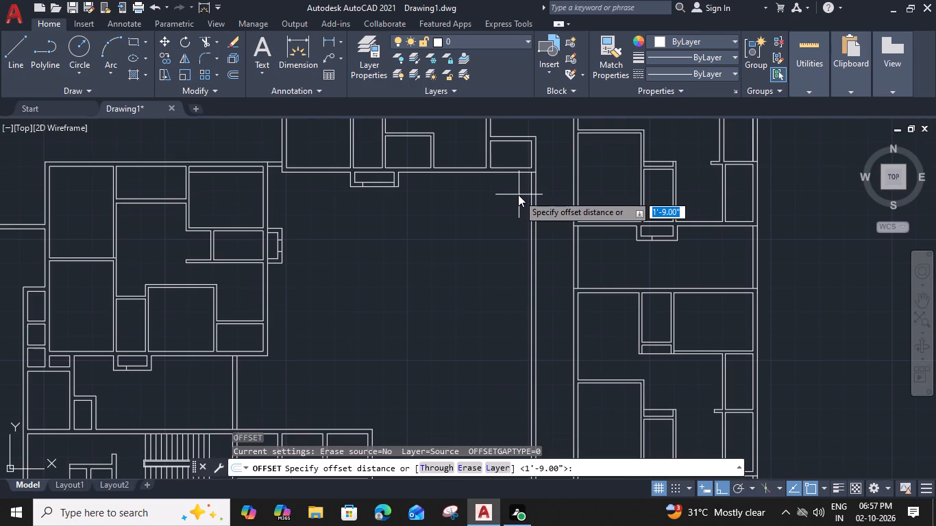
{"action": "key", "text": "0"}
{"action": "key", "text": "apostrophe"}
{"action": "key", "text": "3"}
{"action": "key", "text": "shift+quotedbl"}
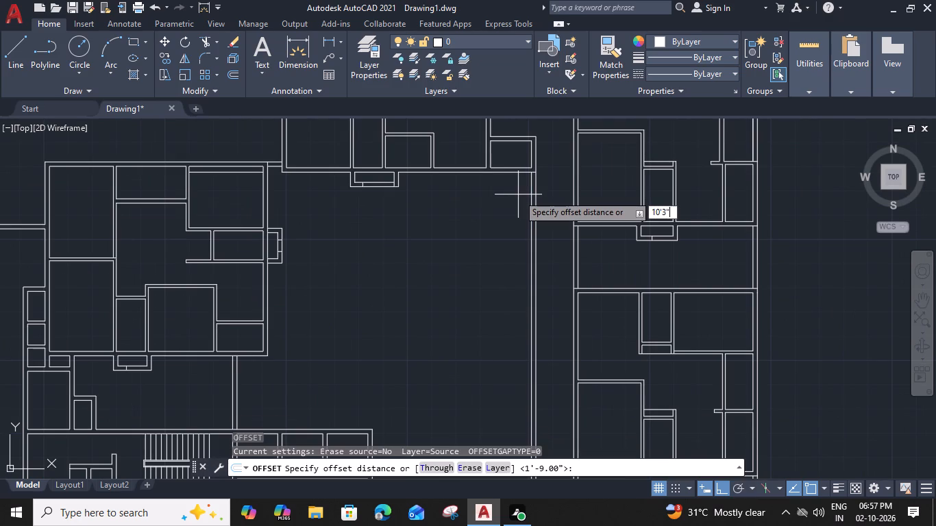
{"action": "key", "text": "Return"}
{"action": "left_click", "coordinate": [518, 194]}
Offset the new vertical line in the court 9" westward to give the wall its thickness.
{"action": "middle_click_drag", "start_coordinate": [497, 195], "coordinate": [500, 231]}
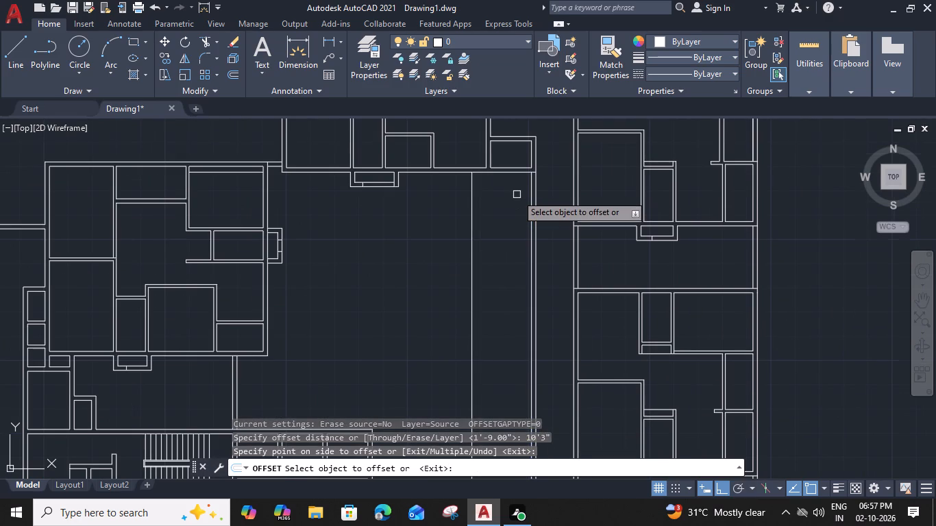
{"action": "middle_click_drag", "start_coordinate": [500, 231], "coordinate": [500, 231]}
{"action": "left_click", "coordinate": [474, 222]}
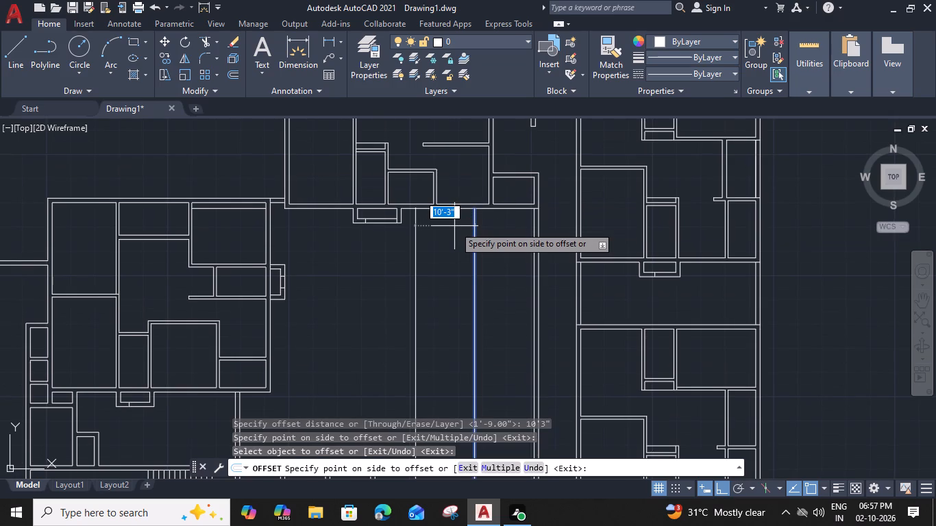
{"action": "type", "text": "9\""}
{"action": "key", "text": "Return"}
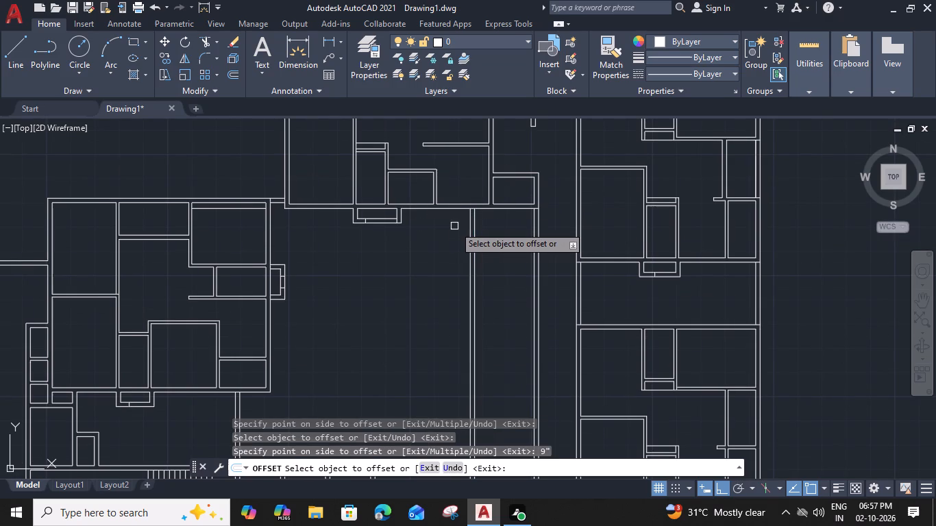
{"action": "key", "text": "Escape"}
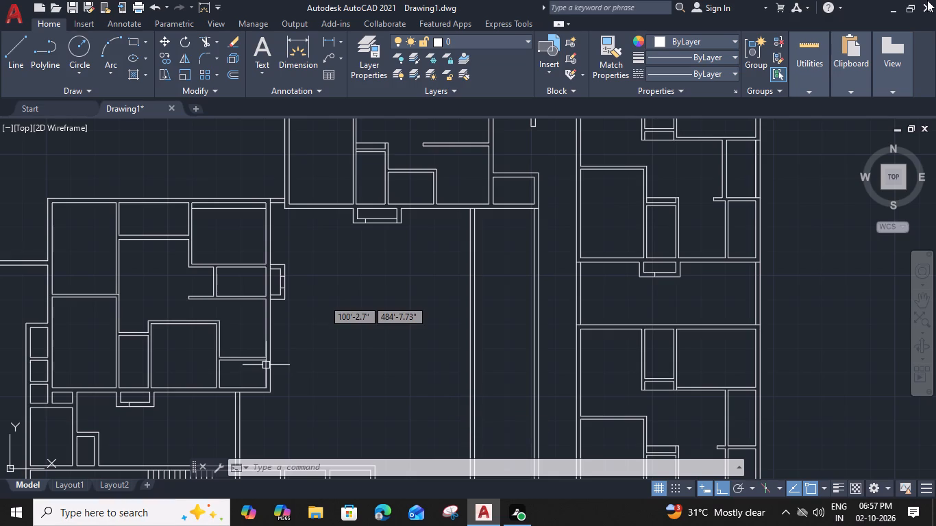
Trim the court's north wall line where it crosses the new vertical wall and the existing east wall.
{"action": "type", "text": "tr"}
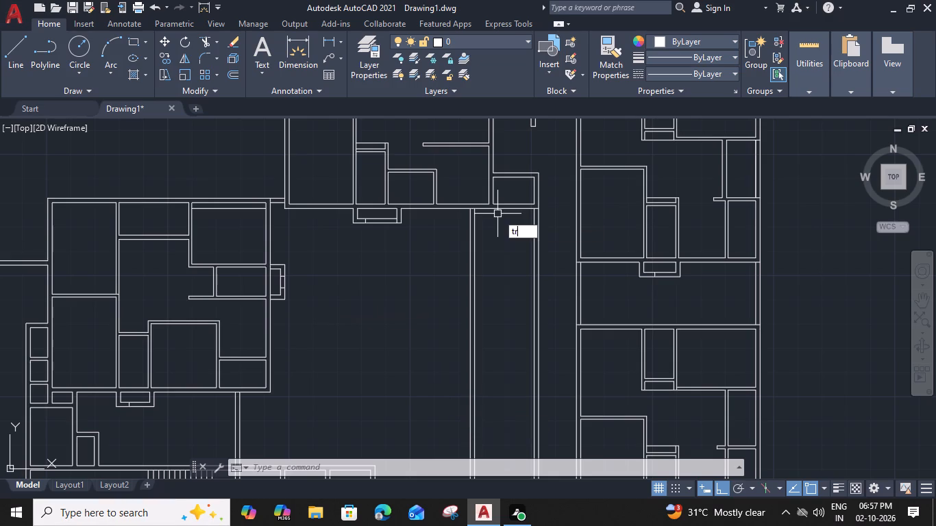
{"action": "key", "text": "space"}
{"action": "scroll", "coordinate": [452, 198], "scroll_direction": "up", "scroll_amount": 2}
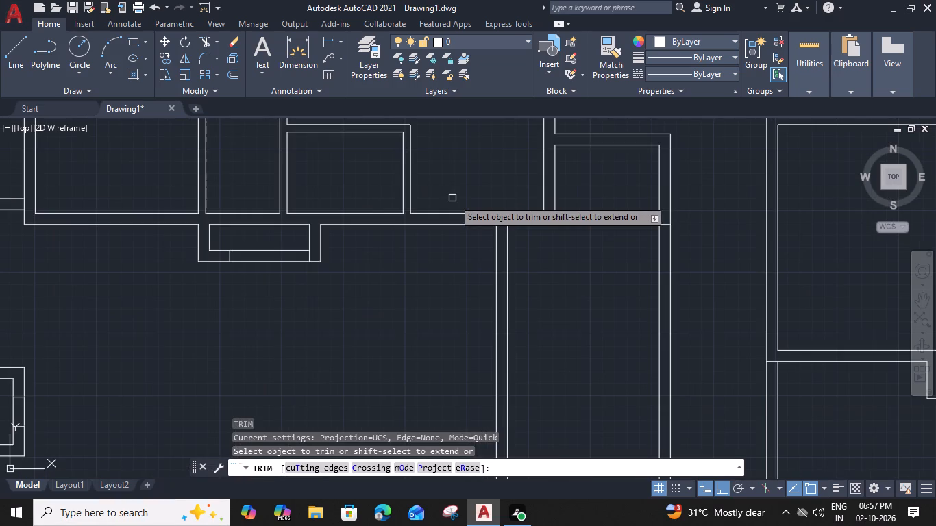
{"action": "left_click", "coordinate": [502, 225]}
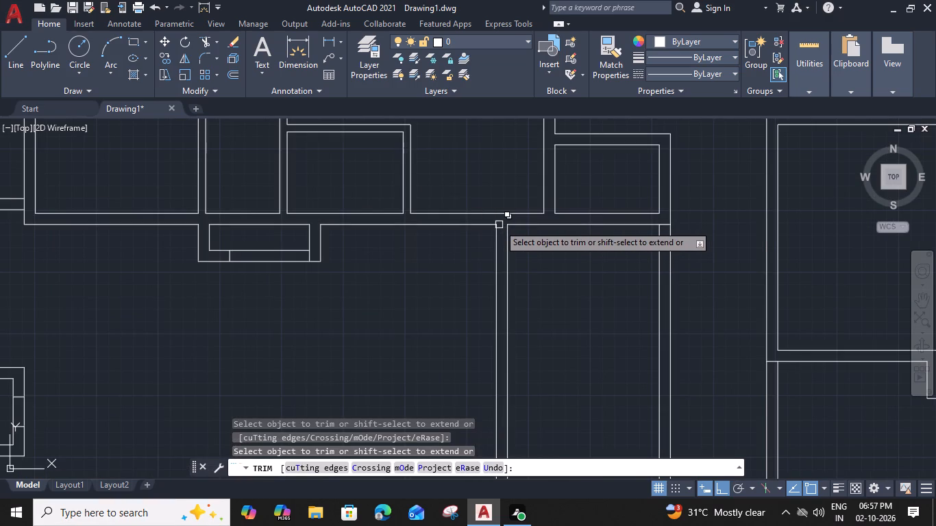
{"action": "left_click", "coordinate": [665, 224]}
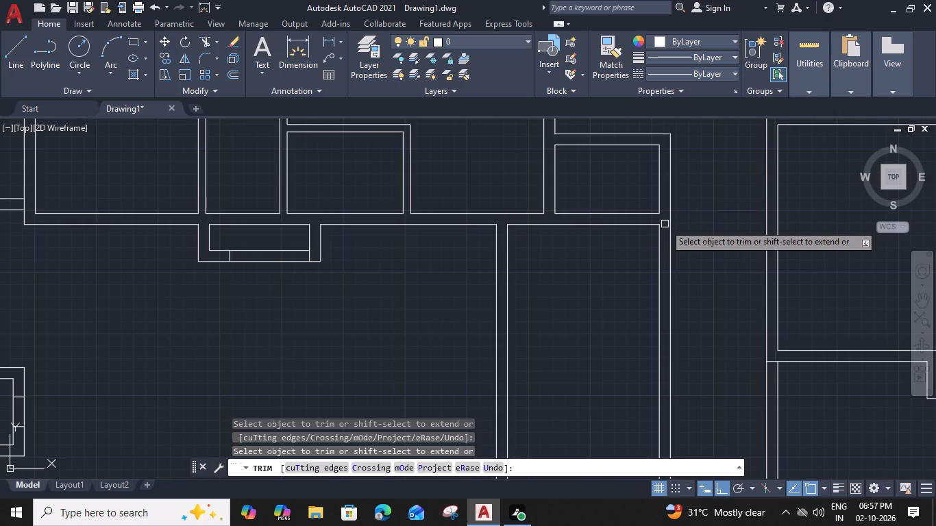
{"action": "key", "text": "Escape"}
Measure the horizontal distance from the wall stub west of the staircase to the stair room's east wall.
{"action": "scroll", "coordinate": [599, 260], "scroll_direction": "down", "scroll_amount": 2}
{"action": "middle_click_drag", "start_coordinate": [585, 286], "coordinate": [589, 247]}
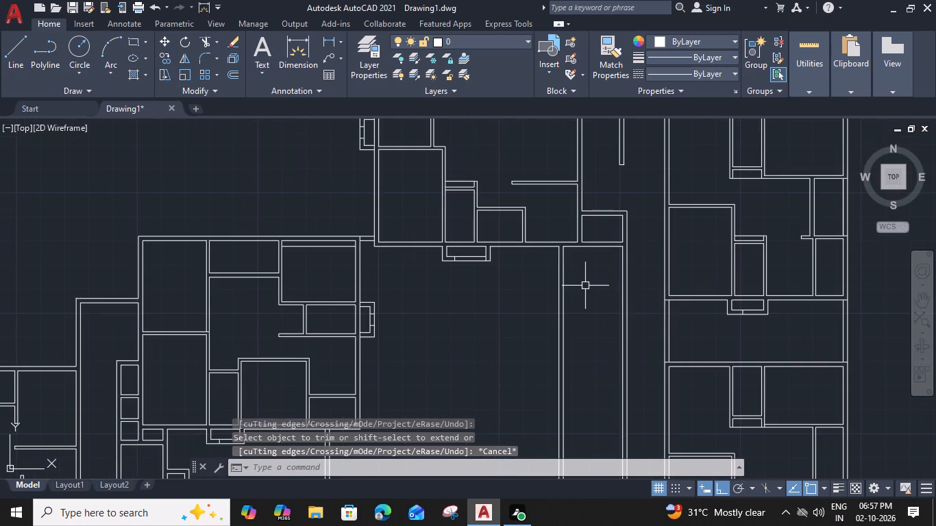
{"action": "middle_click_drag", "start_coordinate": [589, 247], "coordinate": [621, 99]}
{"action": "middle_click_drag", "start_coordinate": [244, 378], "coordinate": [406, 318]}
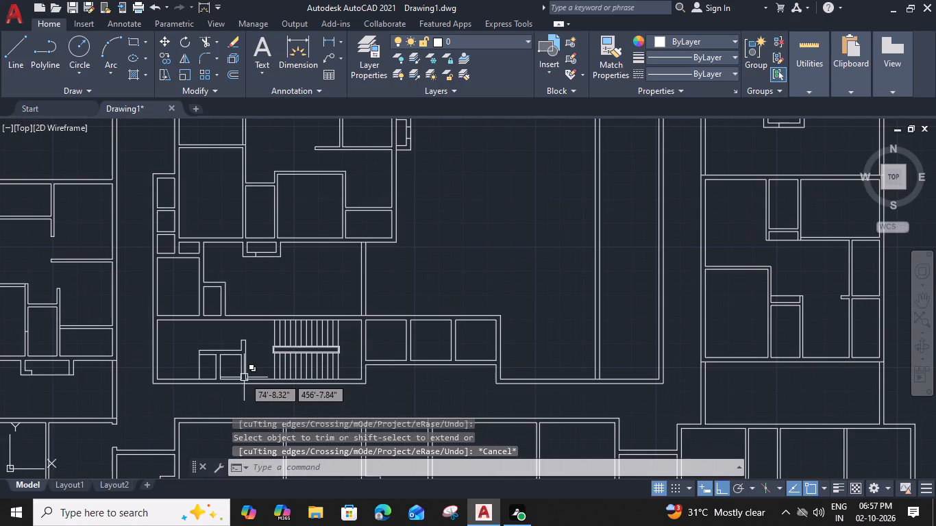
{"action": "type", "text": "dimli"}
{"action": "key", "text": "space"}
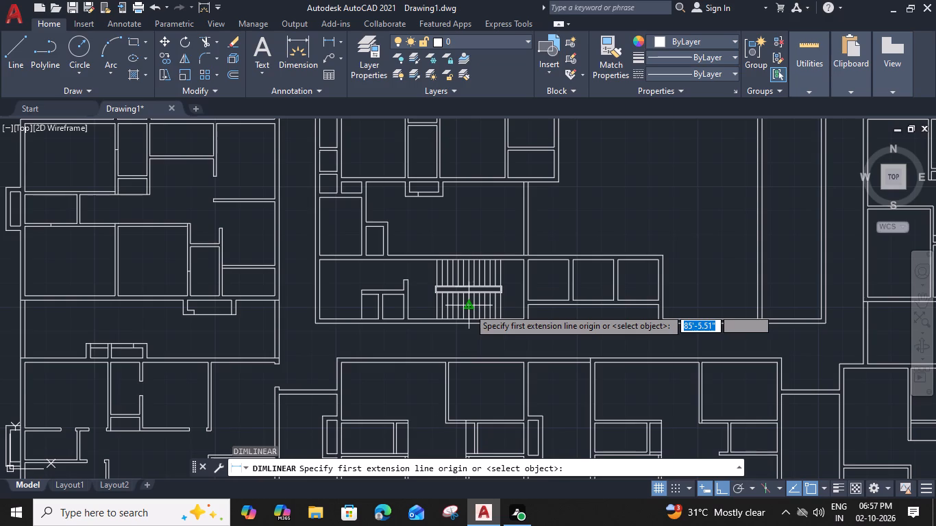
{"action": "scroll", "coordinate": [412, 290], "scroll_direction": "up", "scroll_amount": 2}
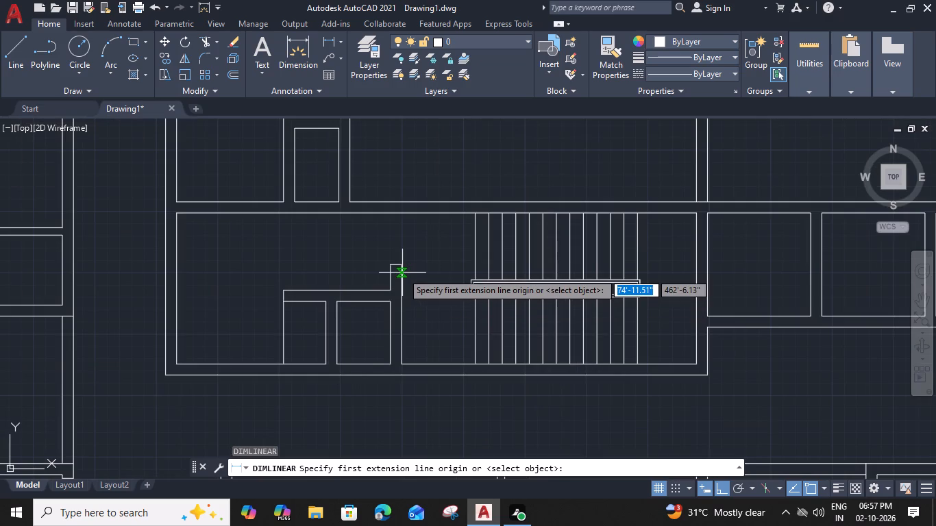
{"action": "left_click", "coordinate": [401, 273]}
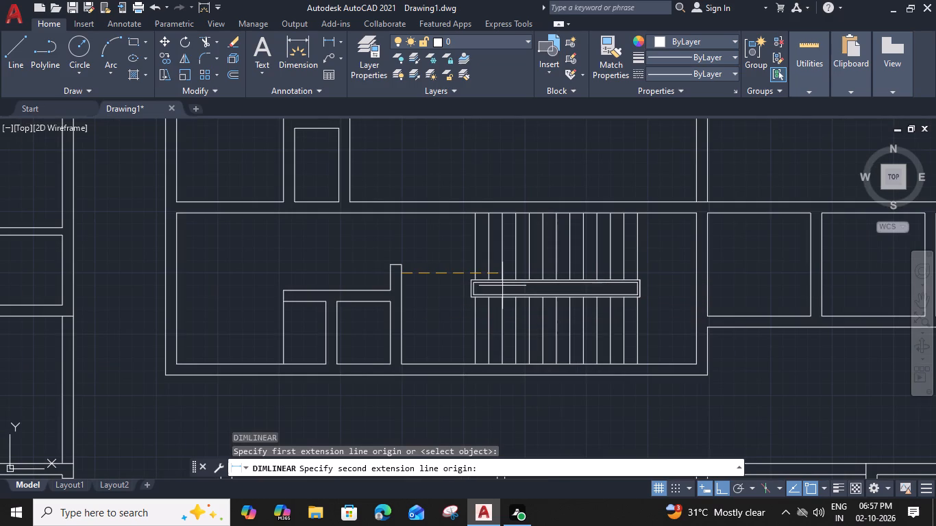
{"action": "left_click", "coordinate": [695, 272]}
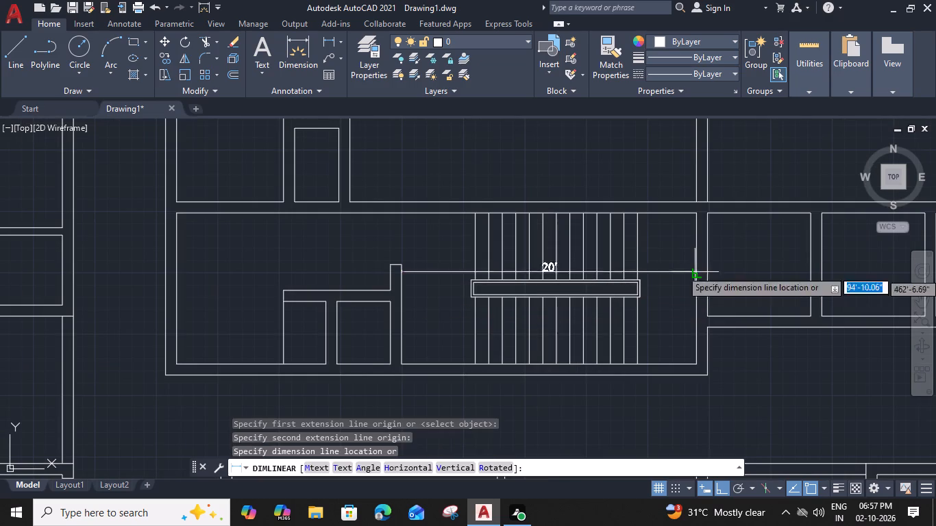
{"action": "key", "text": "Escape"}
Offset the north wall line of the new strip along the court's east side 20' southward.
{"action": "scroll", "coordinate": [683, 223], "scroll_direction": "down", "scroll_amount": 4}
{"action": "middle_click_drag", "start_coordinate": [756, 217], "coordinate": [711, 234]}
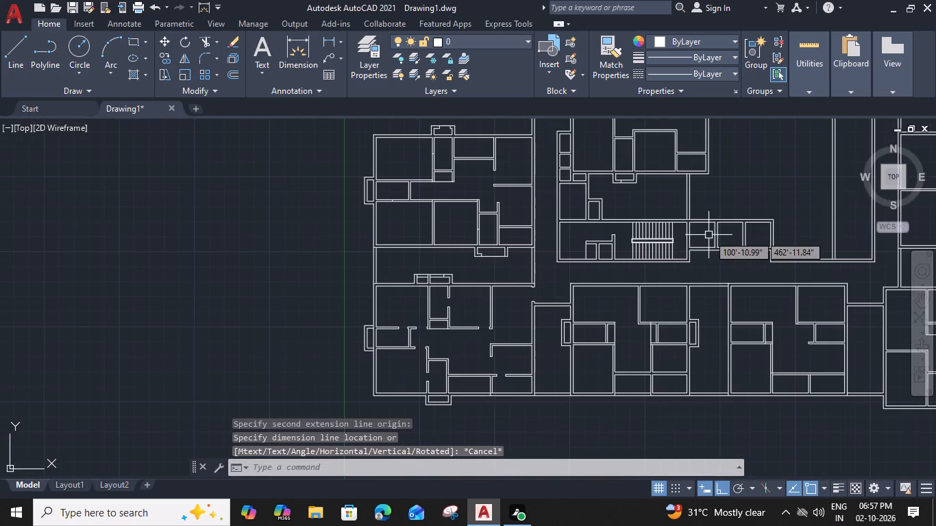
{"action": "middle_click_drag", "start_coordinate": [711, 234], "coordinate": [330, 412]}
{"action": "scroll", "coordinate": [405, 249], "scroll_direction": "up", "scroll_amount": 3}
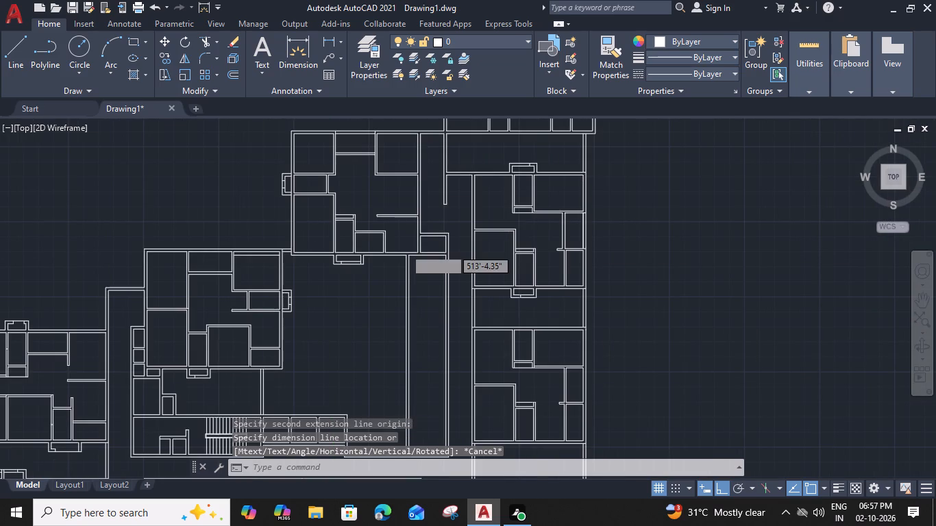
{"action": "left_click", "coordinate": [448, 264]}
{"action": "key", "text": "o"}
{"action": "key", "text": "space"}
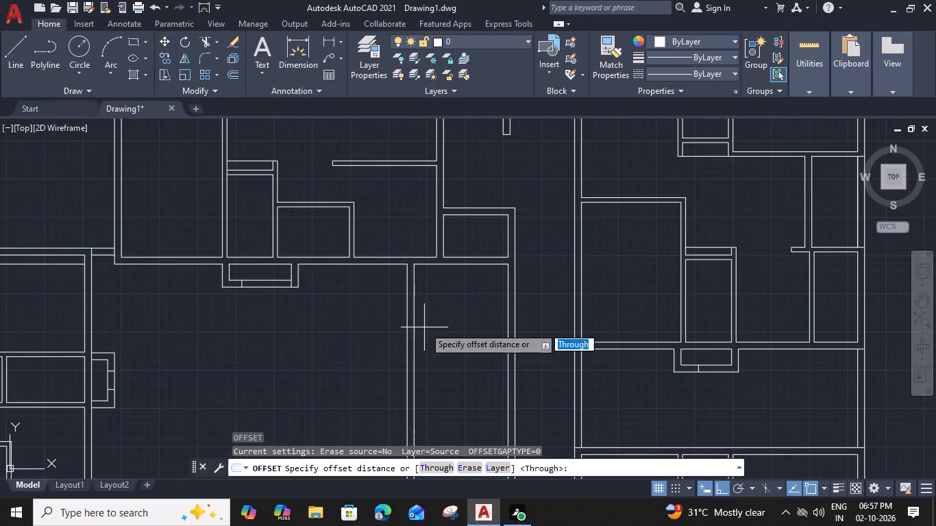
{"action": "type", "text": "20'"}
{"action": "key", "text": "space"}
{"action": "scroll", "coordinate": [453, 350], "scroll_direction": "down", "scroll_amount": 1}
{"action": "middle_click_drag", "start_coordinate": [465, 327], "coordinate": [482, 271]}
{"action": "left_click", "coordinate": [485, 313]}
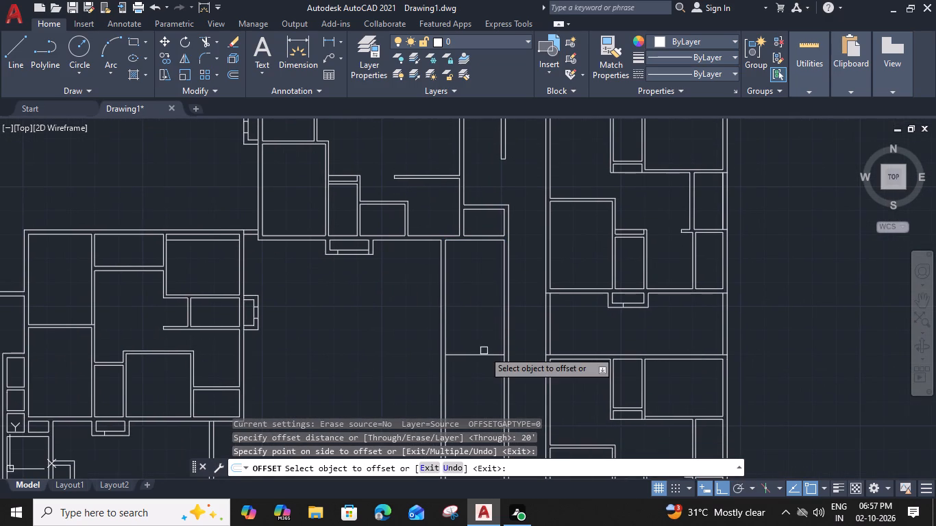
Offset the new horizontal line across the strip 9" southward to form the cross wall.
{"action": "left_click", "coordinate": [484, 356]}
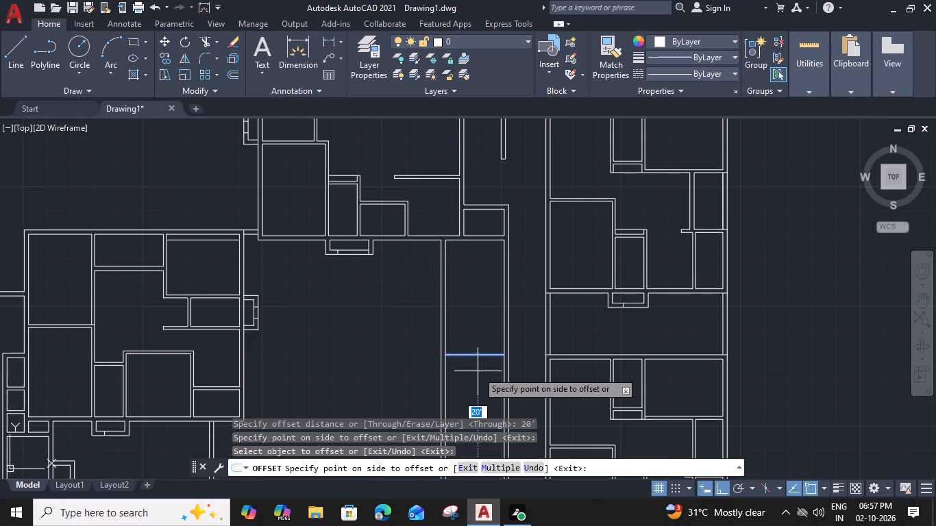
{"action": "key", "text": "9"}
{"action": "key", "text": "shift+quotedbl"}
{"action": "key", "text": "Return"}
{"action": "key", "text": "Escape"}
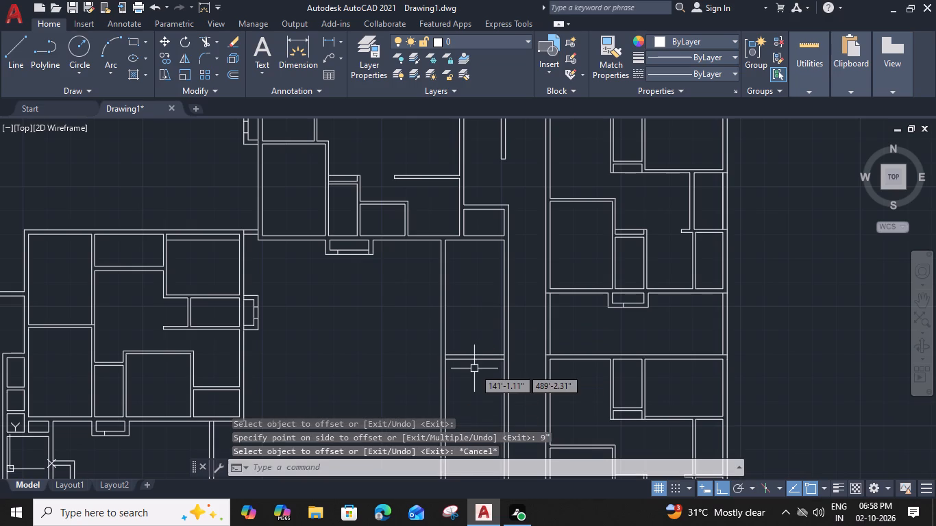
Extend the cross wall's south line to the strip's west wall and trim the vertical wall lines to form a clean corner.
{"action": "middle_click_drag", "start_coordinate": [489, 336], "coordinate": [497, 274]}
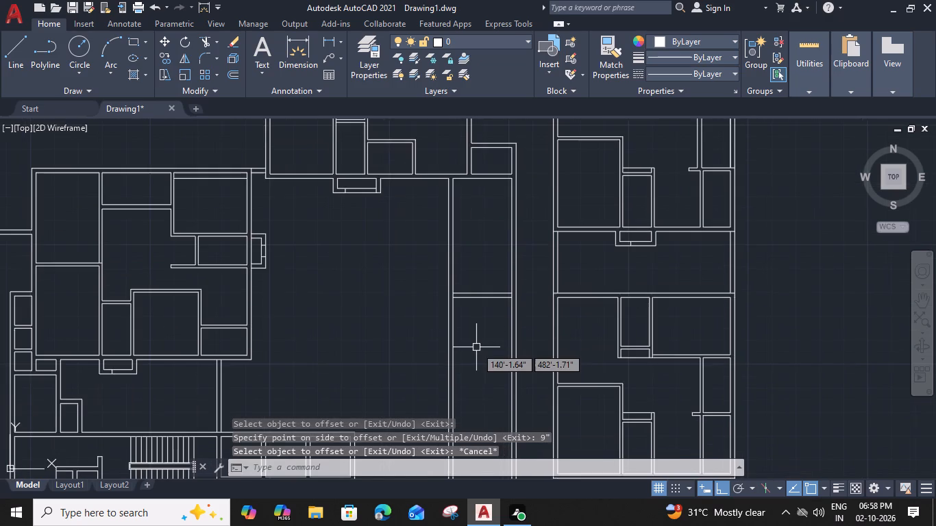
{"action": "type", "text": "ex"}
{"action": "key", "text": "space"}
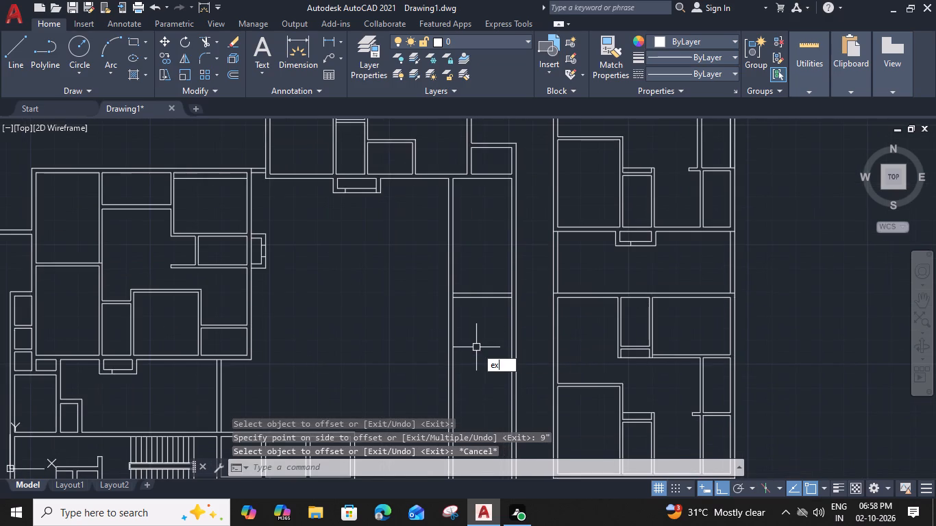
{"action": "left_click", "coordinate": [481, 299]}
{"action": "left_click", "coordinate": [471, 326], "text": "shift"}
{"action": "left_click", "coordinate": [428, 342], "text": "shift"}
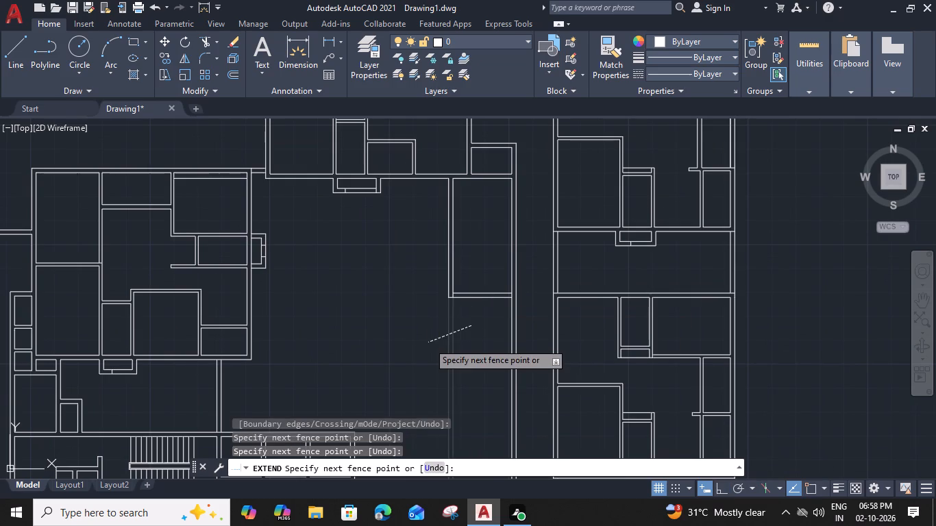
{"action": "scroll", "coordinate": [455, 272], "scroll_direction": "up", "scroll_amount": 2}
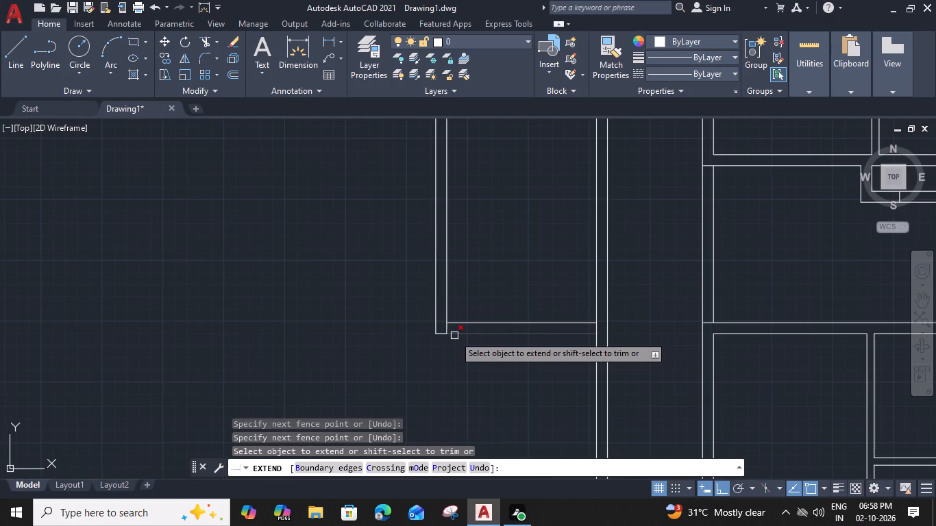
{"action": "left_click", "coordinate": [445, 329], "text": "shift"}
{"action": "left_click", "coordinate": [598, 328]}
{"action": "key", "text": "Escape"}
{"action": "scroll", "coordinate": [552, 275], "scroll_direction": "down", "scroll_amount": 2}
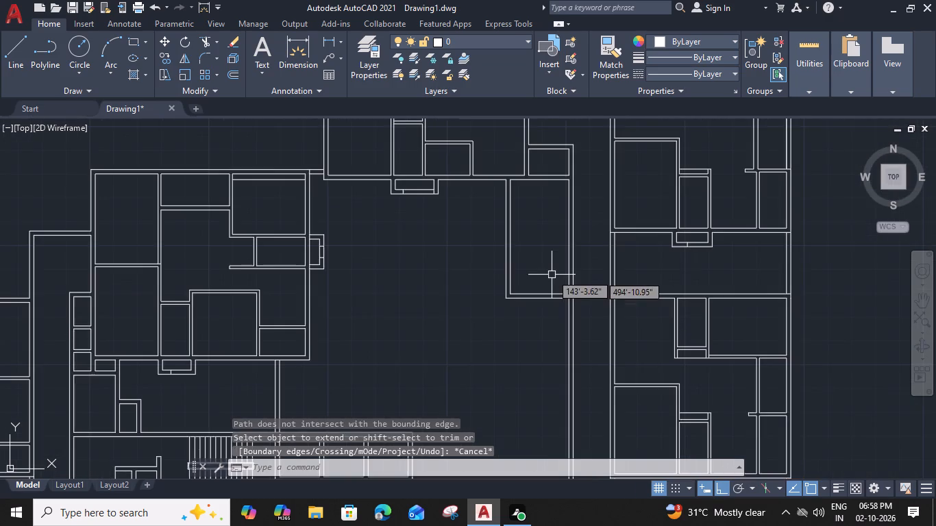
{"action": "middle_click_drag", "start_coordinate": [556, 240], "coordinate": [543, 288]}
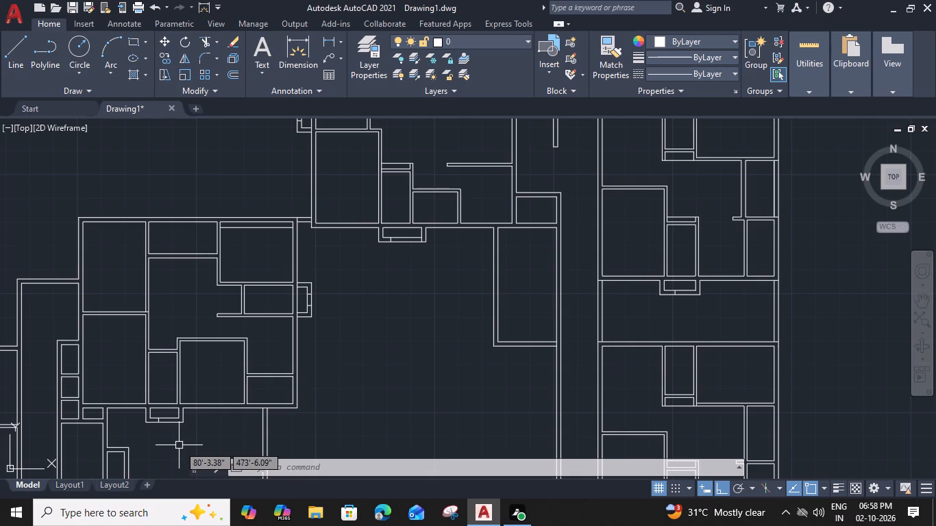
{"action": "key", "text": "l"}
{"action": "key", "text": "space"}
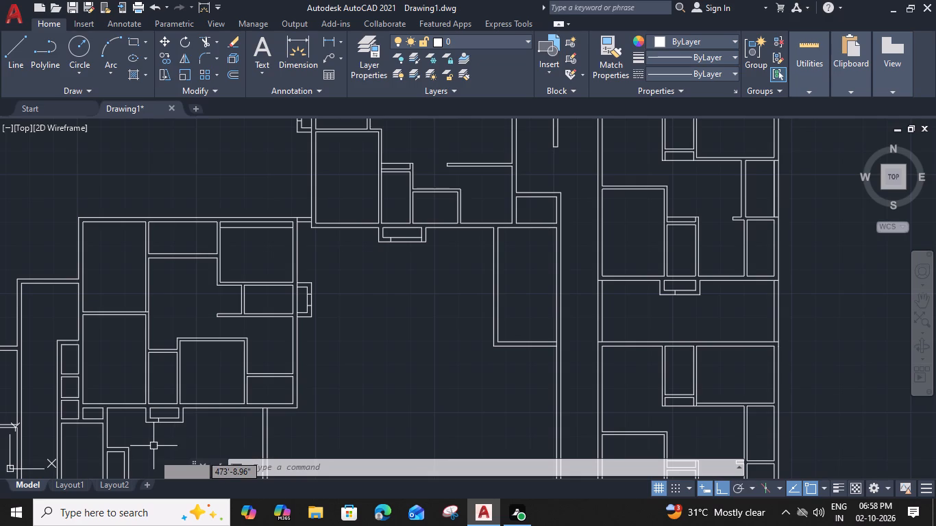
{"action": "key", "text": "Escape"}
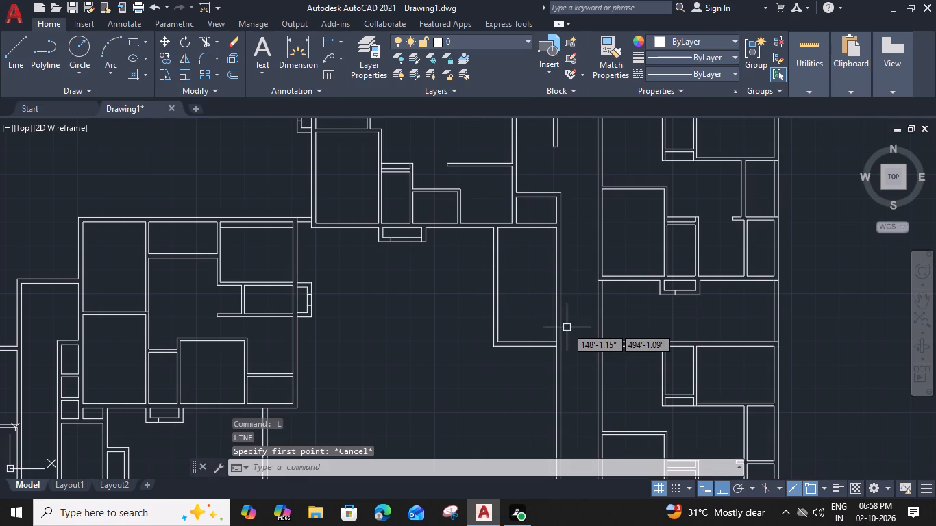
Trim the east wall's inner line between the two cross wall lines to open the junction.
{"action": "key", "text": "t"}
{"action": "type", "text": "r"}
{"action": "key", "text": "space"}
{"action": "scroll", "coordinate": [552, 345], "scroll_direction": "up", "scroll_amount": 3}
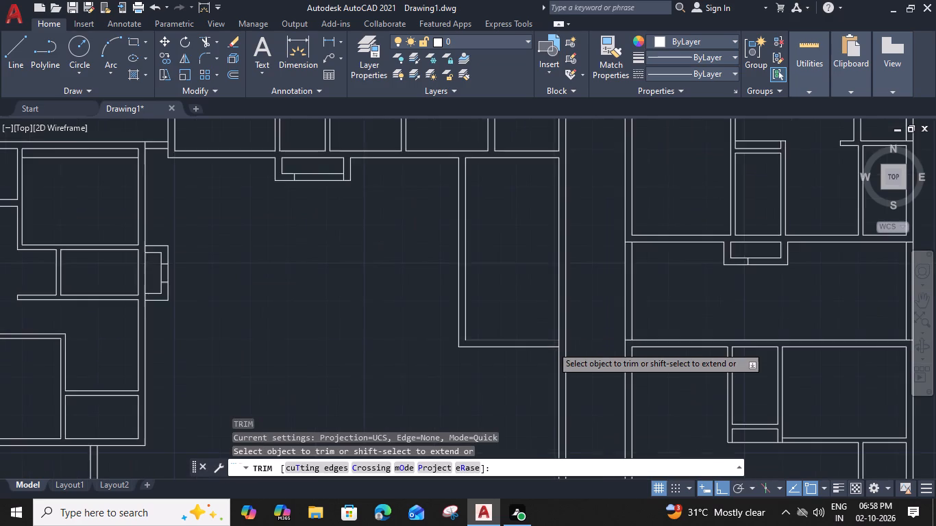
{"action": "left_click", "coordinate": [567, 344]}
{"action": "key", "text": "Escape"}
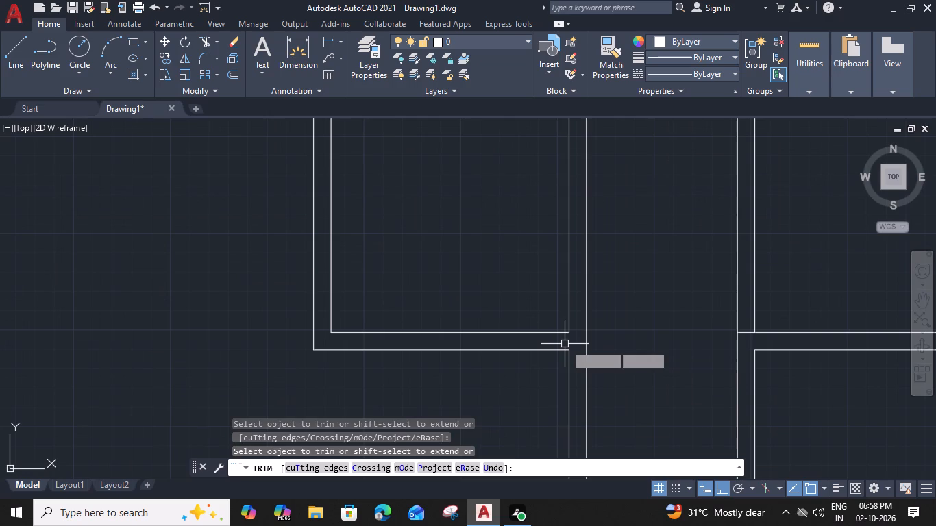
Offset the cross wall's north line 4' northward to mark the new stair room's landing edge.
{"action": "left_click", "coordinate": [541, 335]}
{"action": "type", "text": "o 4'"}
{"action": "key", "text": "space"}
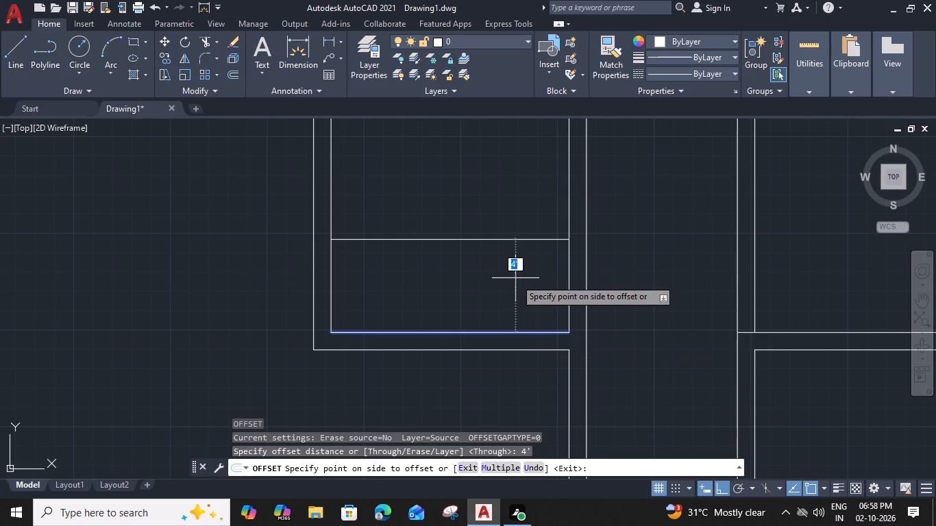
{"action": "left_click", "coordinate": [514, 249]}
{"action": "middle_click_drag", "start_coordinate": [514, 249], "coordinate": [539, 313]}
{"action": "key", "text": "Escape"}
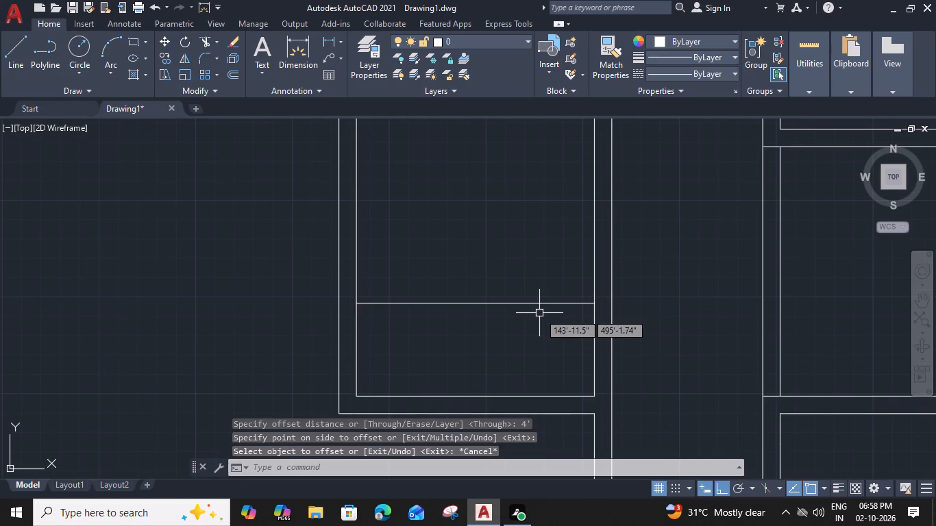
Draw a vertical stair centre line from the landing line's midpoint northward, ending short of the room's north wall.
{"action": "type", "text": "l"}
{"action": "key", "text": "space"}
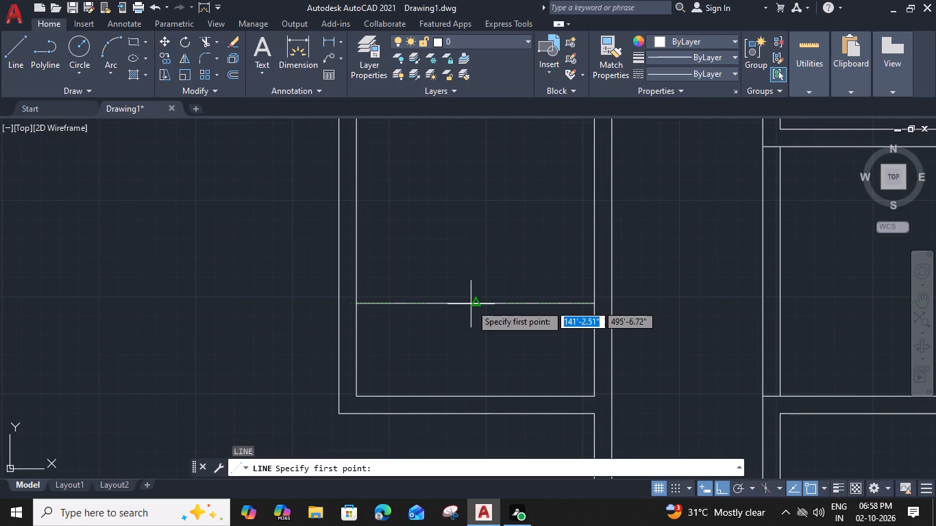
{"action": "left_click", "coordinate": [477, 303]}
{"action": "middle_click_drag", "start_coordinate": [470, 160], "coordinate": [444, 384]}
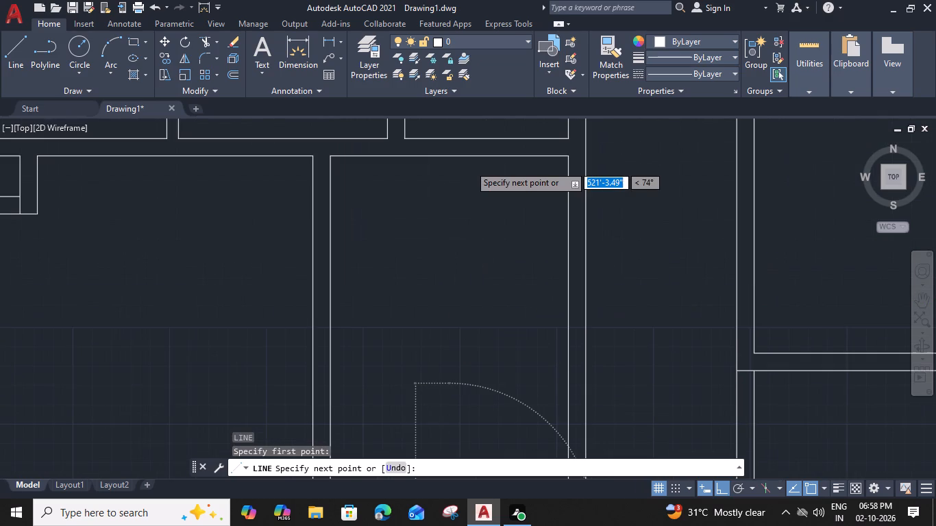
{"action": "left_click", "coordinate": [449, 292]}
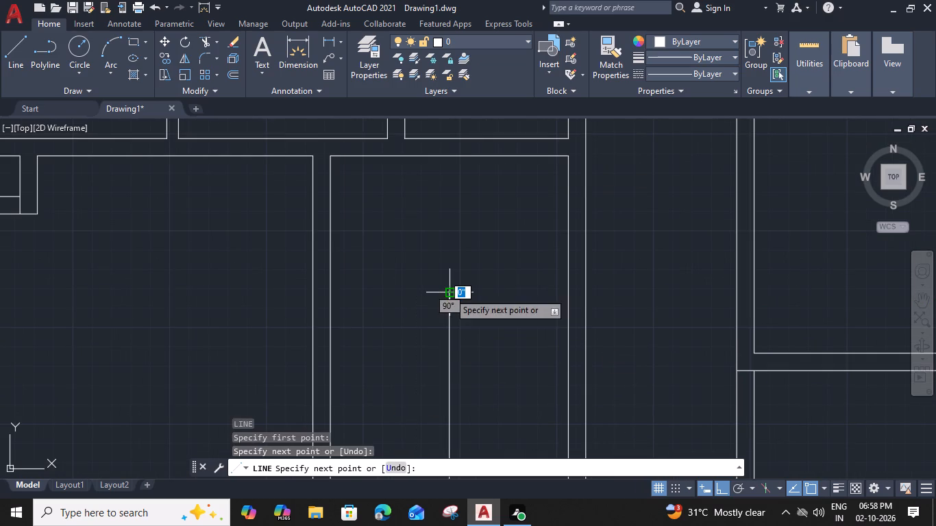
{"action": "key", "text": "Escape"}
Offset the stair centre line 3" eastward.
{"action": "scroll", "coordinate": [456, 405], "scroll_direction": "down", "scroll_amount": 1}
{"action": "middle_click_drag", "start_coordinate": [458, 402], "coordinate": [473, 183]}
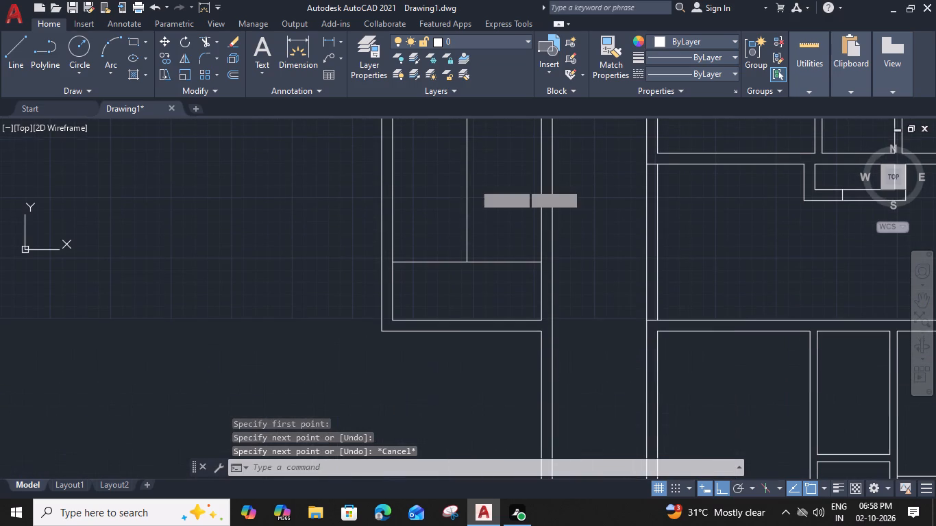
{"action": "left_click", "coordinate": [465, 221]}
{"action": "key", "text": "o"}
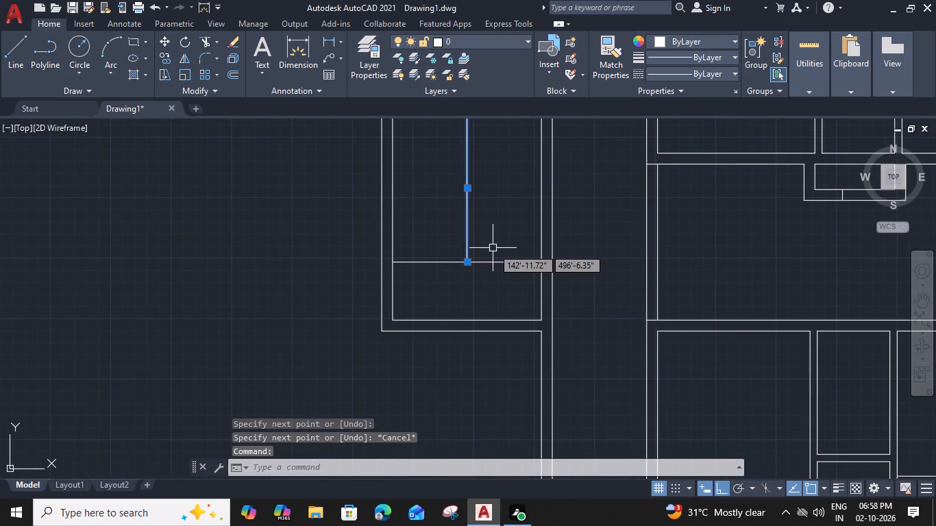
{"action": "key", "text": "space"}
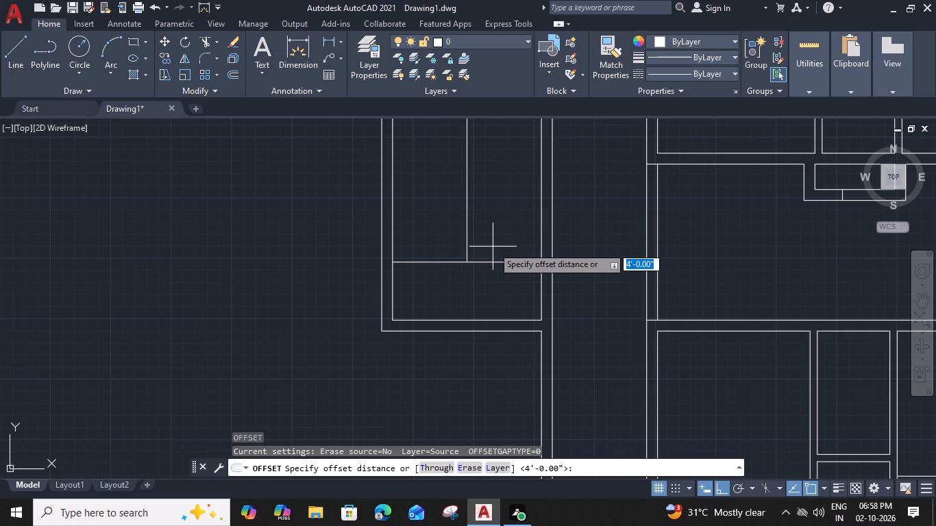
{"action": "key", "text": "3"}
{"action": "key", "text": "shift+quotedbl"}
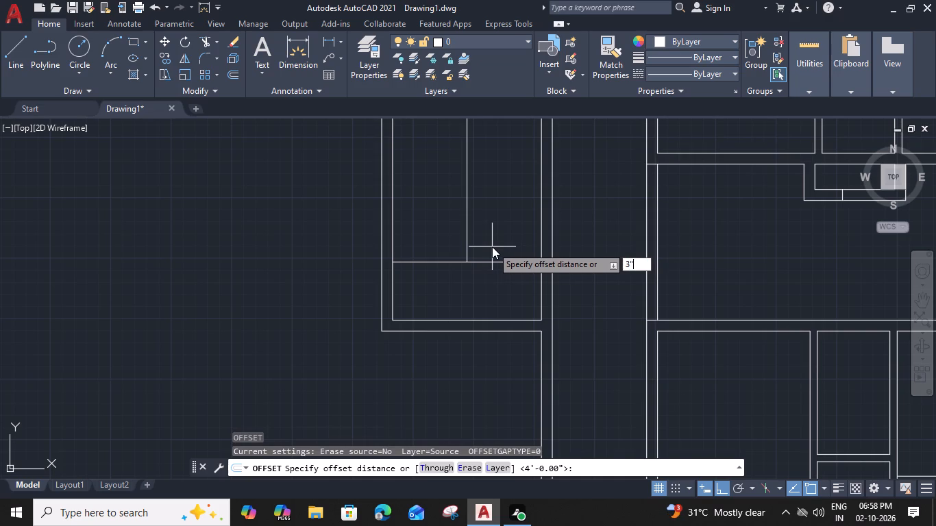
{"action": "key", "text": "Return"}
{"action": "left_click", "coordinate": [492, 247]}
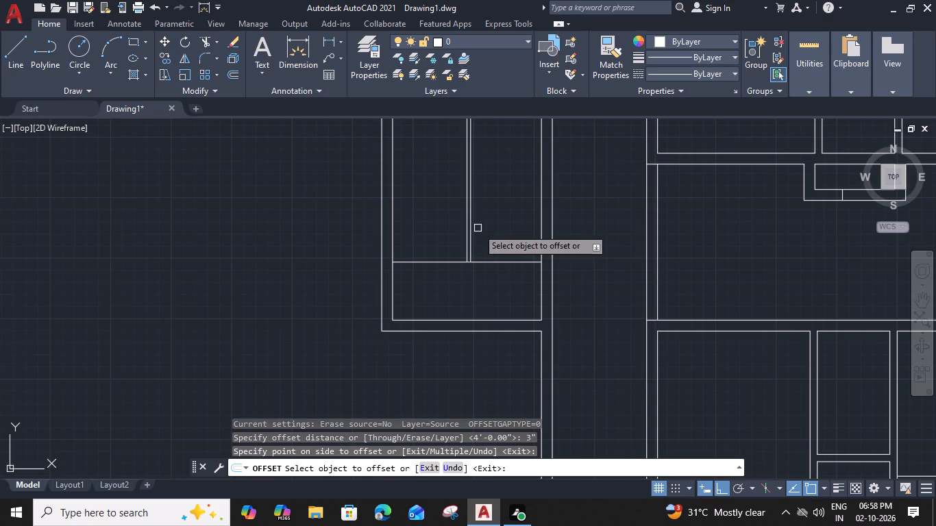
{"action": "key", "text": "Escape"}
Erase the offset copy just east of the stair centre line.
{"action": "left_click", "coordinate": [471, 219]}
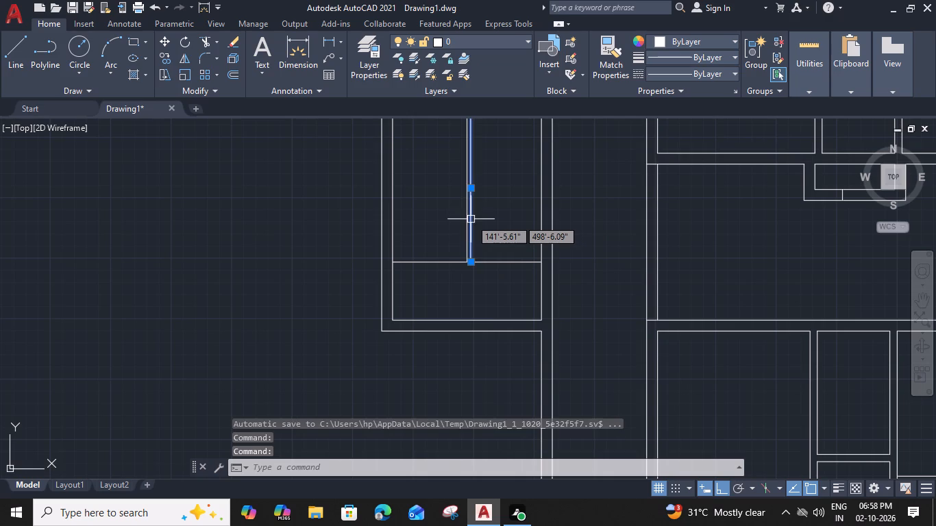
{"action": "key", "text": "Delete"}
Measure the central railing rectangle and its border in the first staircase.
{"action": "scroll", "coordinate": [482, 235], "scroll_direction": "down", "scroll_amount": 4}
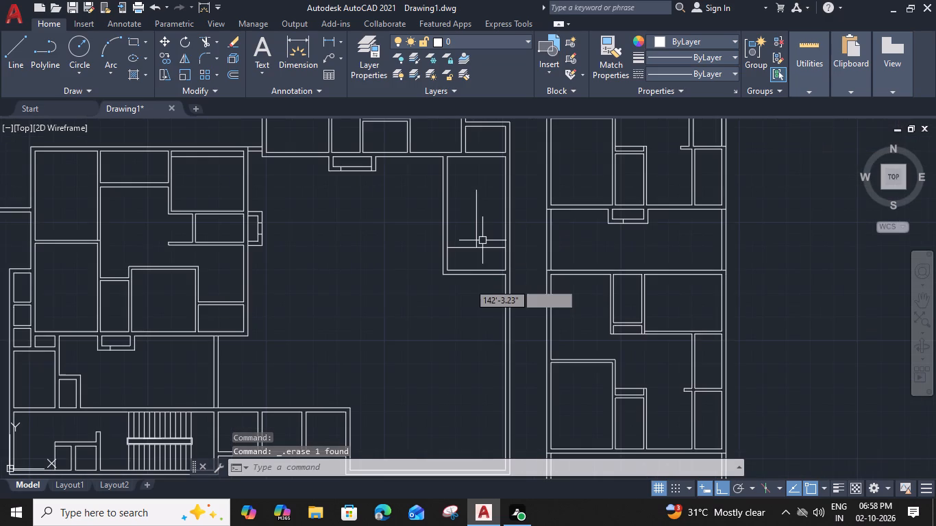
{"action": "scroll", "coordinate": [272, 387], "scroll_direction": "up", "scroll_amount": 3}
{"action": "middle_click_drag", "start_coordinate": [325, 331], "coordinate": [390, 313]}
{"action": "scroll", "coordinate": [410, 311], "scroll_direction": "up", "scroll_amount": 1}
{"action": "middle_click_drag", "start_coordinate": [390, 313], "coordinate": [457, 312]}
{"action": "type", "text": "me"}
{"action": "type", "text": "a"}
{"action": "key", "text": "space"}
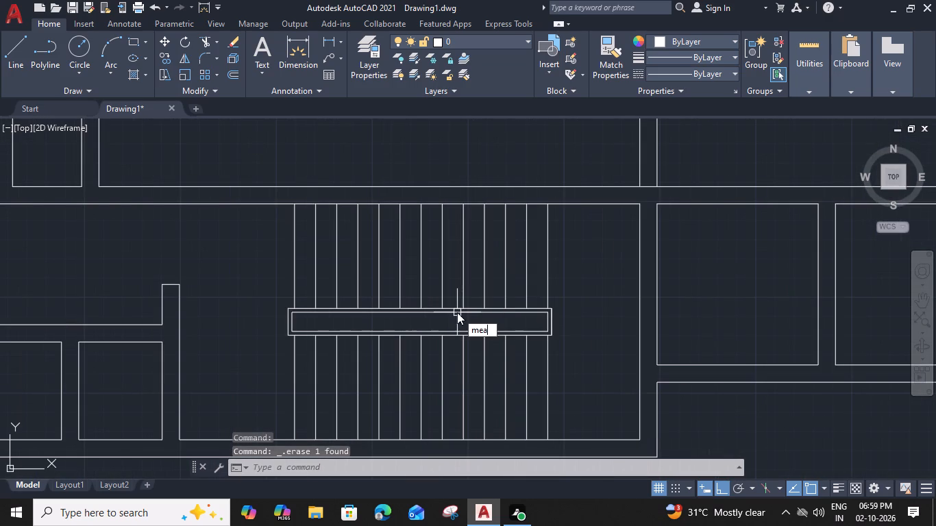
{"action": "scroll", "coordinate": [457, 312], "scroll_direction": "up", "scroll_amount": 3}
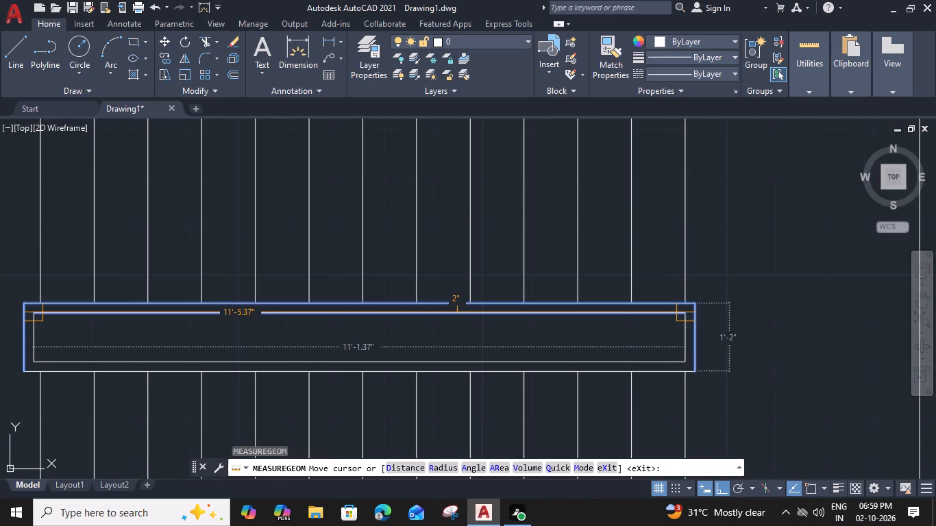
{"action": "key", "text": "Escape"}
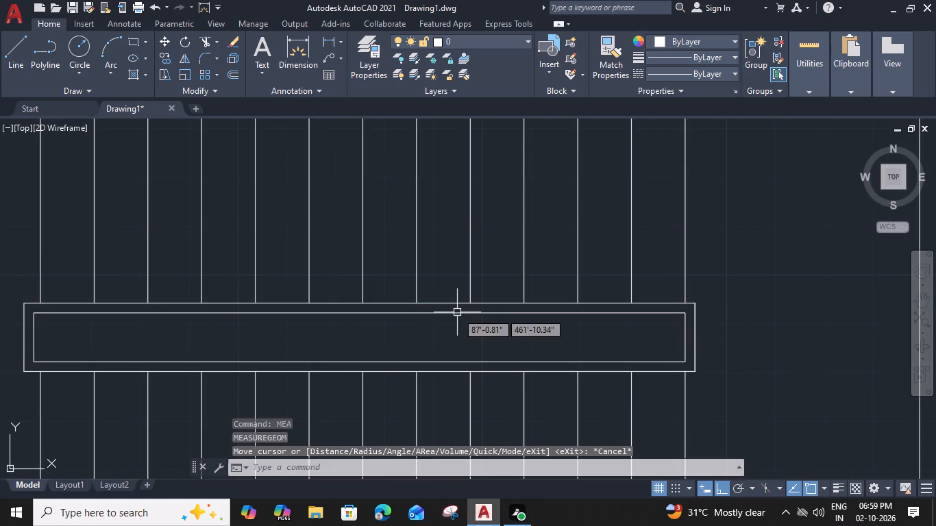
Offset the new staircase's centre line 4" to both its east and west sides.
{"action": "scroll", "coordinate": [458, 314], "scroll_direction": "down", "scroll_amount": 3}
{"action": "middle_click_drag", "start_coordinate": [659, 255], "coordinate": [369, 467]}
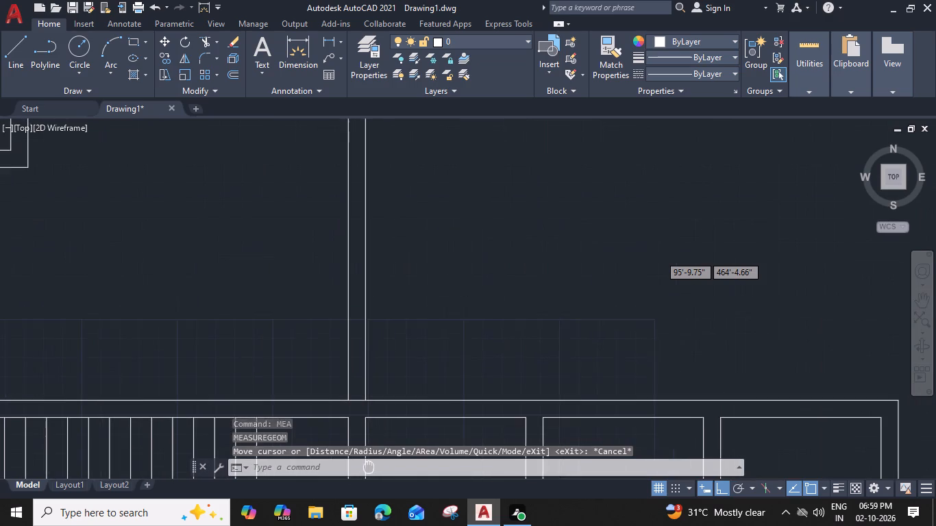
{"action": "middle_click_drag", "start_coordinate": [369, 467], "coordinate": [367, 478]}
{"action": "scroll", "coordinate": [653, 284], "scroll_direction": "down", "scroll_amount": 2}
{"action": "middle_click_drag", "start_coordinate": [666, 275], "coordinate": [635, 422]}
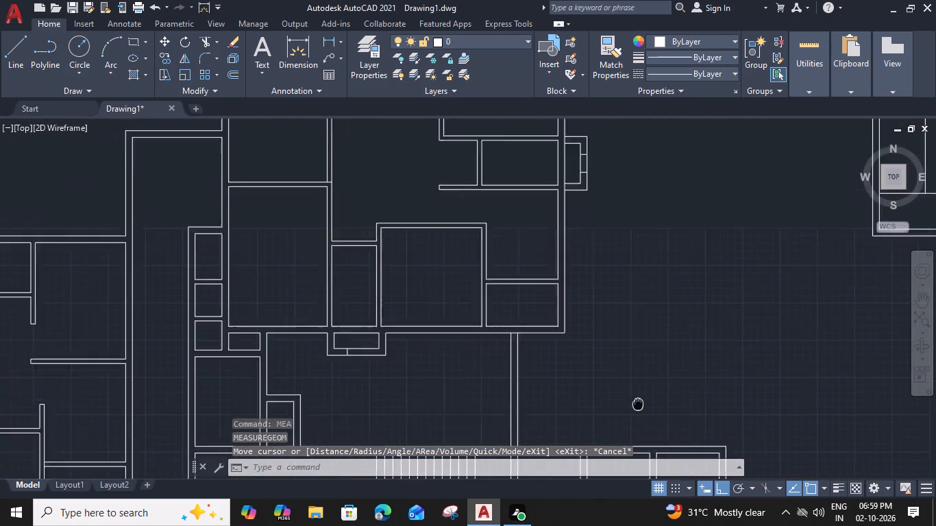
{"action": "middle_click_drag", "start_coordinate": [635, 422], "coordinate": [523, 524]}
{"action": "middle_click_drag", "start_coordinate": [669, 358], "coordinate": [330, 388]}
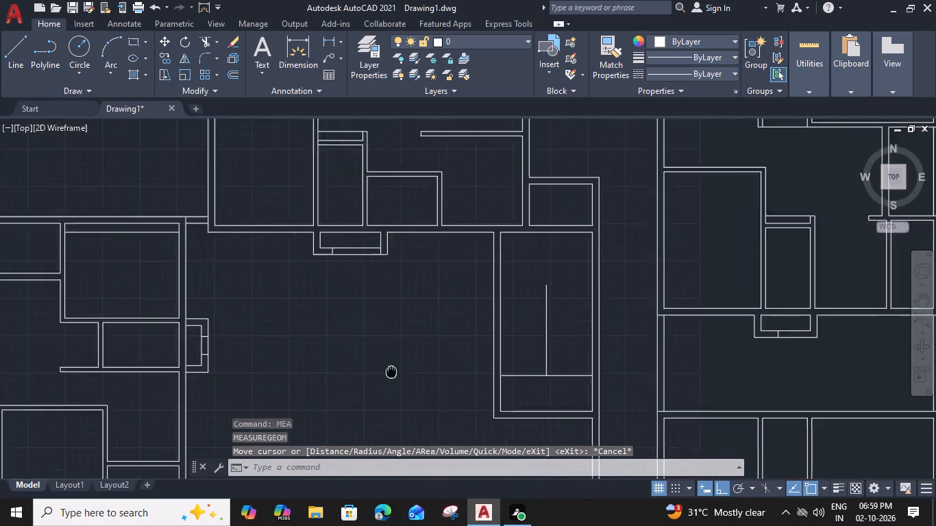
{"action": "middle_click_drag", "start_coordinate": [330, 388], "coordinate": [328, 388]}
{"action": "left_click", "coordinate": [463, 362]}
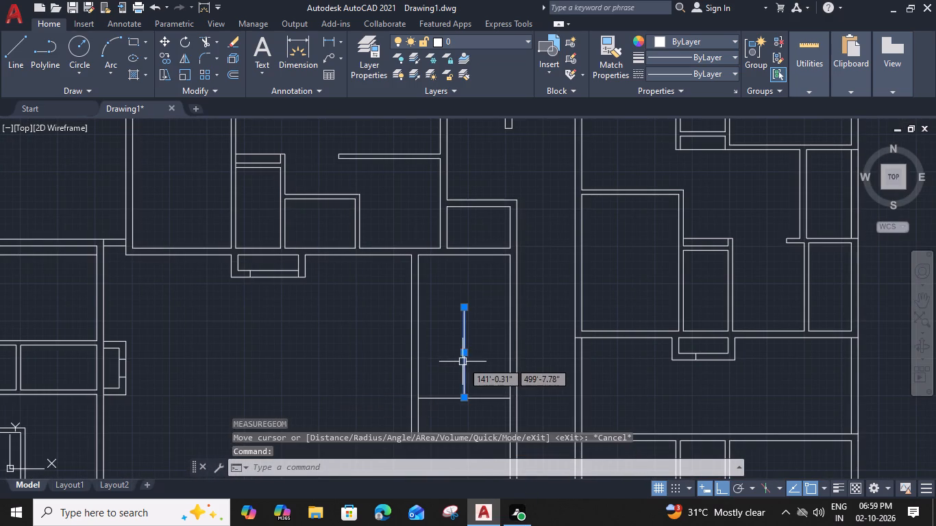
{"action": "key", "text": "o"}
{"action": "key", "text": "space"}
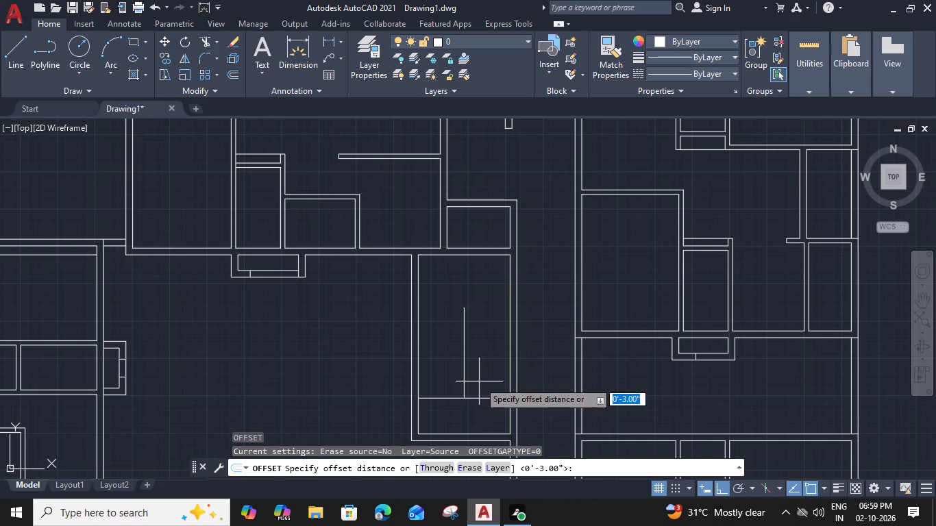
{"action": "key", "text": "4"}
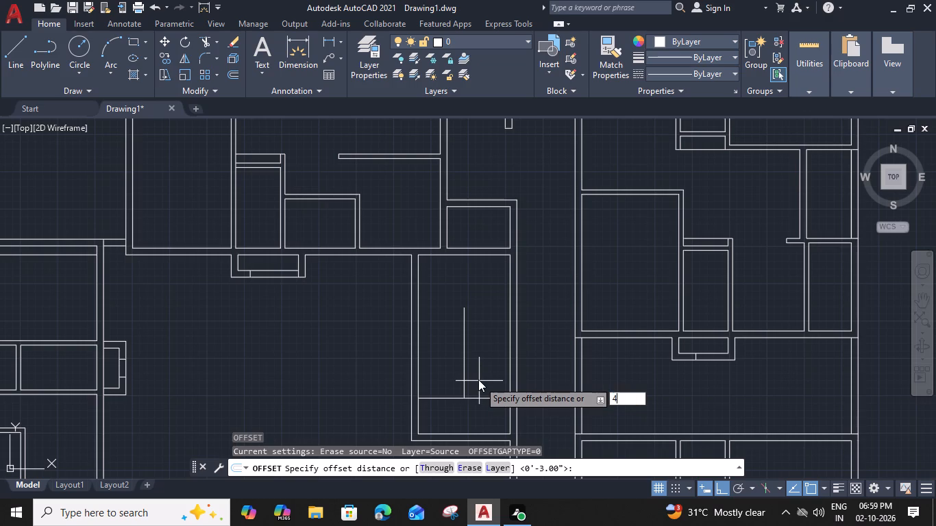
{"action": "key", "text": "shift+quotedbl"}
{"action": "key", "text": "Return"}
{"action": "left_click", "coordinate": [479, 380]}
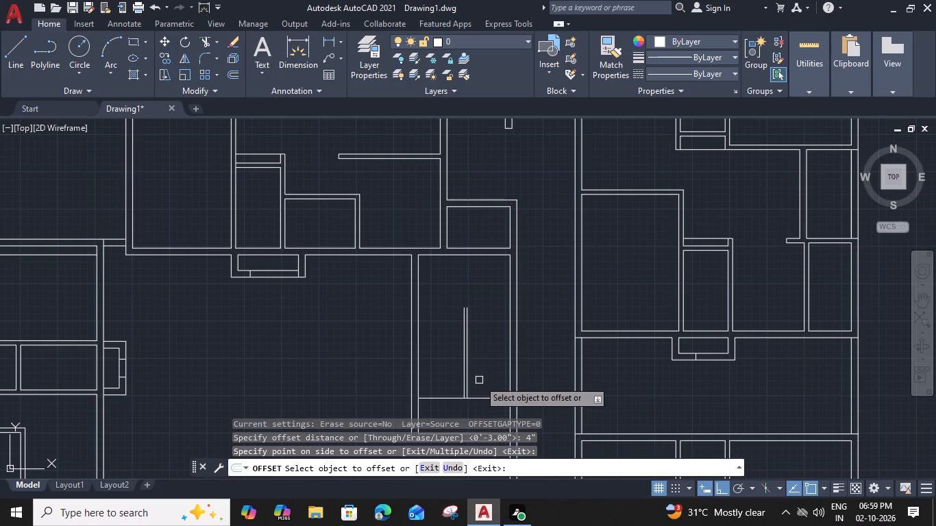
{"action": "scroll", "coordinate": [460, 371], "scroll_direction": "up", "scroll_amount": 1}
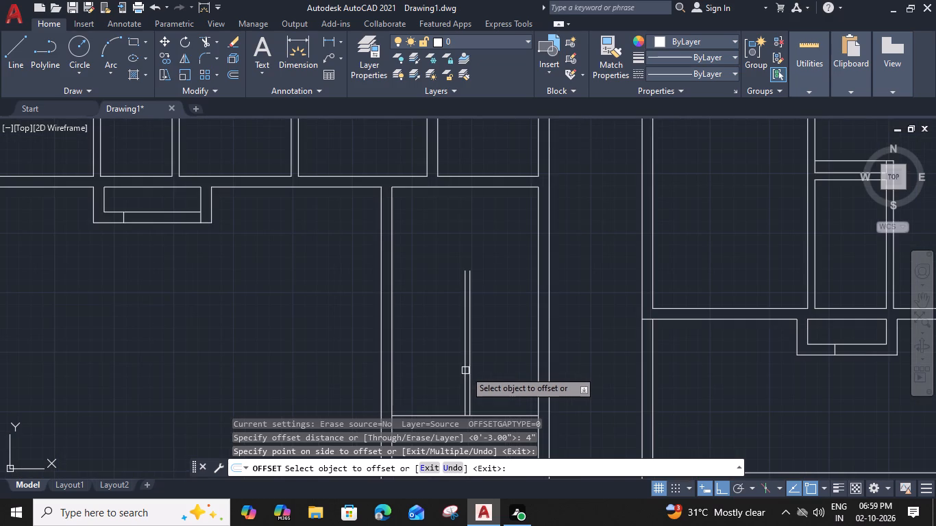
{"action": "left_click", "coordinate": [465, 371]}
{"action": "left_click", "coordinate": [430, 373]}
{"action": "key", "text": "Escape"}
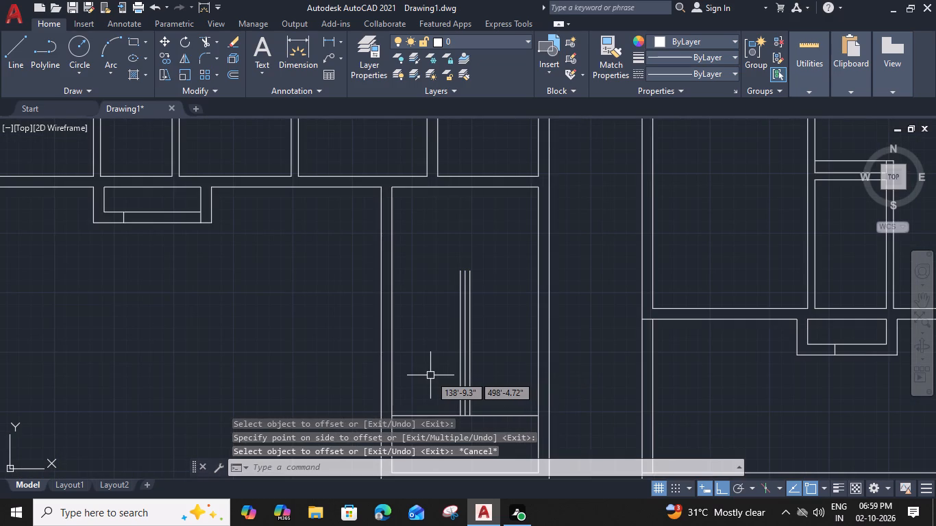
Trim away the new staircase's centre line, leaving the two lines on either side of it.
{"action": "type", "text": "tr"}
{"action": "key", "text": "space"}
{"action": "scroll", "coordinate": [447, 368], "scroll_direction": "up", "scroll_amount": 2}
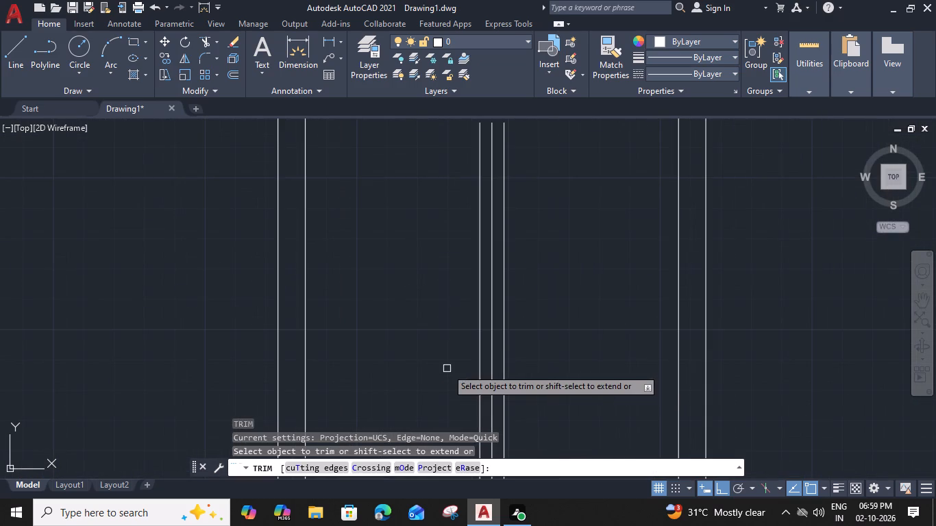
{"action": "left_click", "coordinate": [489, 371]}
{"action": "key", "text": "Escape"}
{"action": "scroll", "coordinate": [489, 369], "scroll_direction": "down", "scroll_amount": 1}
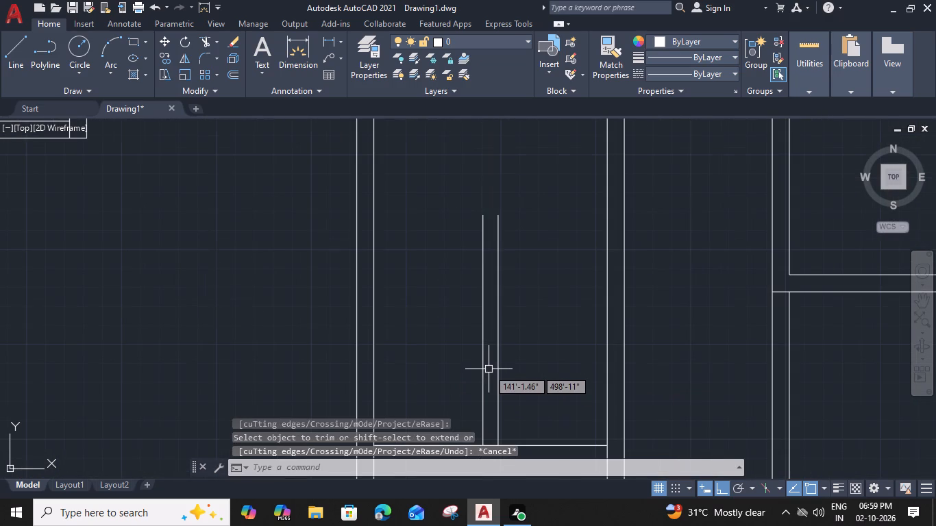
Offset the two central railing lines 2" outward, one to the east and one to the west.
{"action": "left_click", "coordinate": [497, 365]}
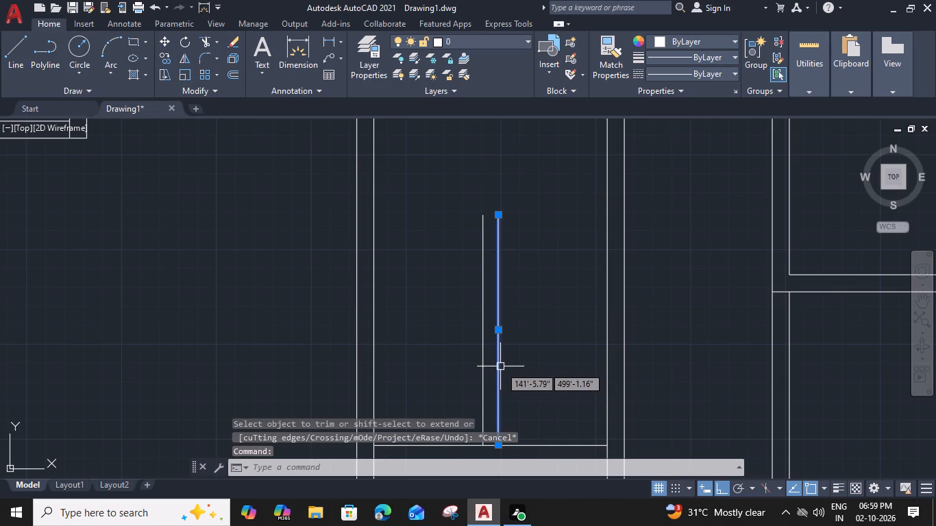
{"action": "key", "text": "o"}
{"action": "key", "text": "space"}
{"action": "key", "text": "2"}
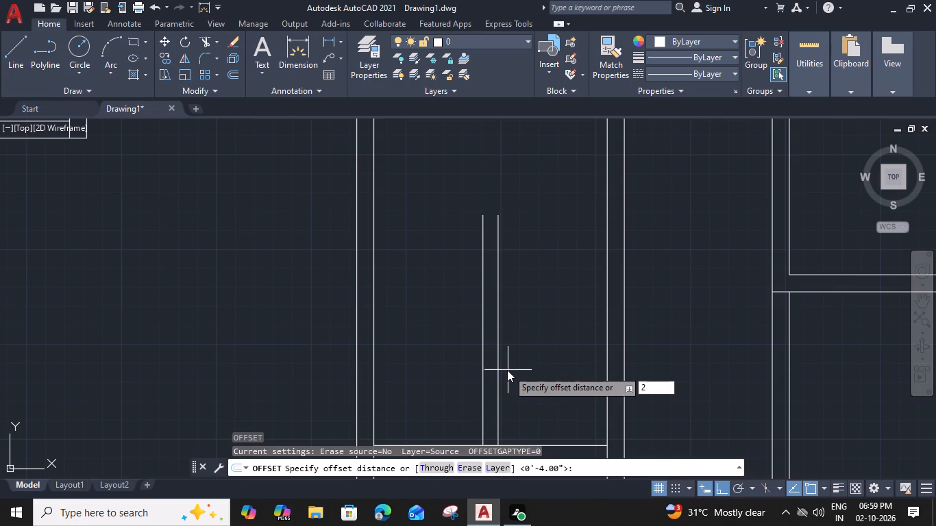
{"action": "key", "text": "shift+quotedbl"}
{"action": "key", "text": "Return"}
{"action": "left_click", "coordinate": [512, 369]}
{"action": "left_click", "coordinate": [482, 363]}
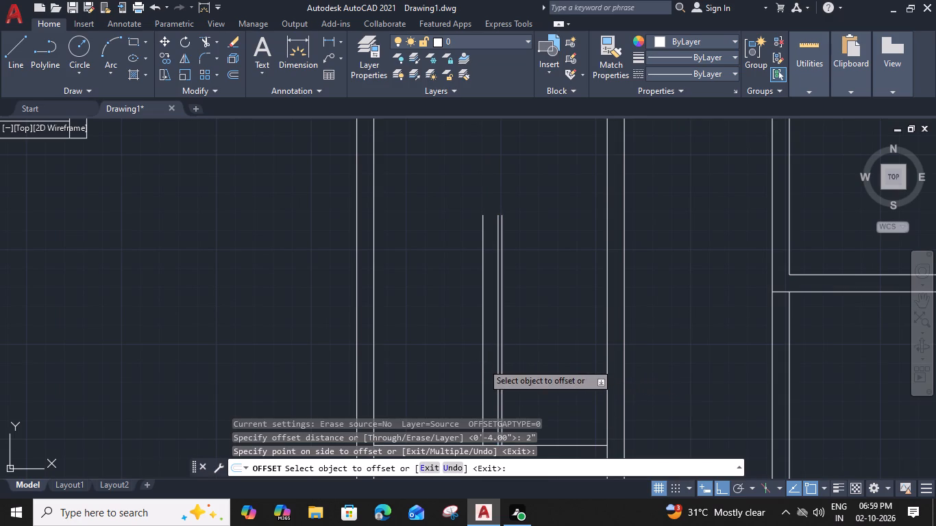
{"action": "left_click", "coordinate": [462, 362]}
{"action": "key", "text": "Escape"}
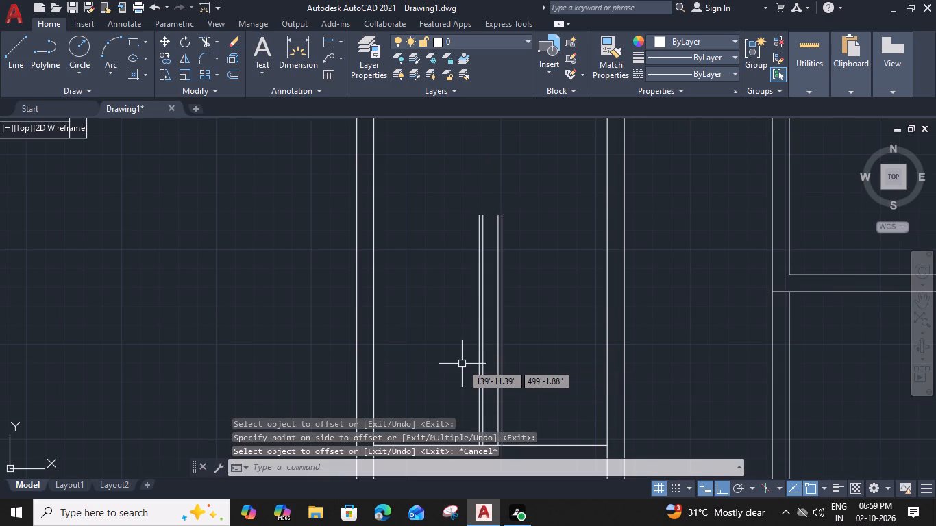
Offset the horizontal line at the south end of the railing 11" northward repeatedly, making six tread lines.
{"action": "middle_click_drag", "start_coordinate": [537, 382], "coordinate": [528, 327]}
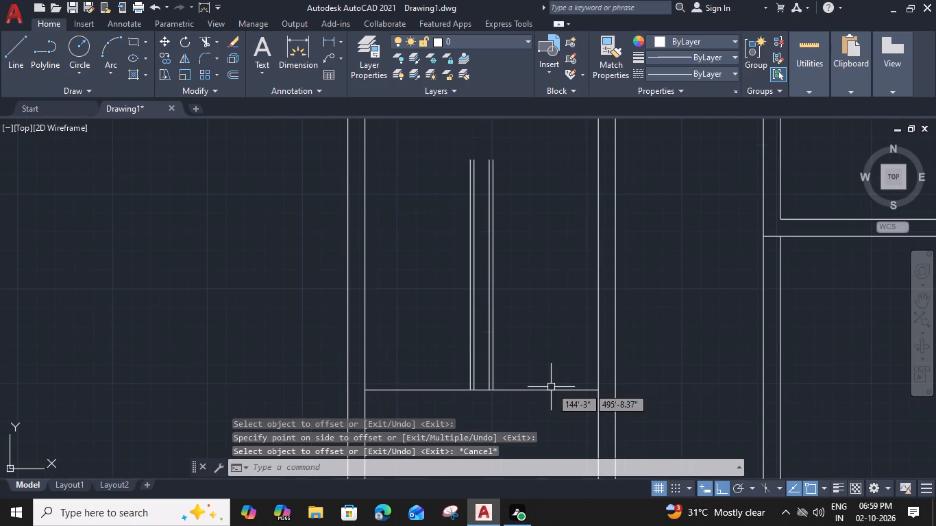
{"action": "left_click", "coordinate": [552, 388]}
{"action": "type", "text": "o"}
{"action": "key", "text": "space"}
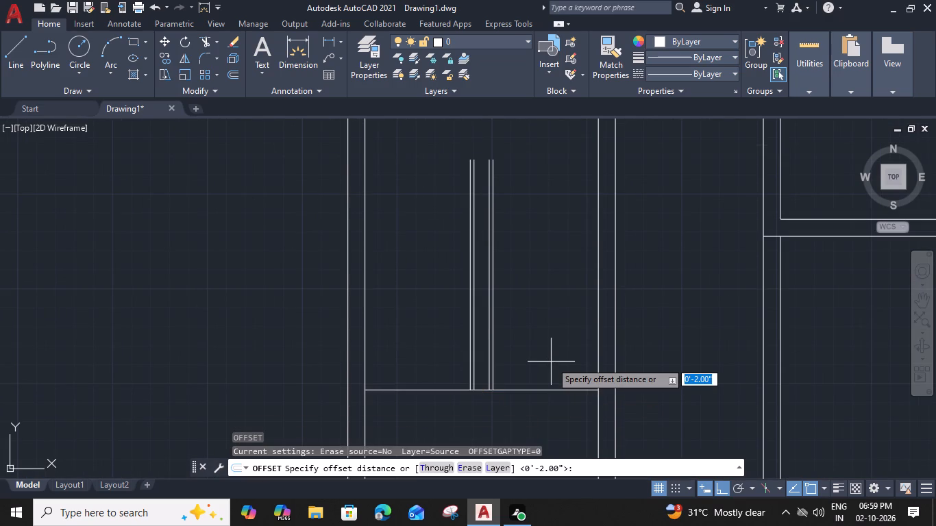
{"action": "key", "text": "1"}
{"action": "key", "text": "1"}
{"action": "key", "text": "shift+quotedbl"}
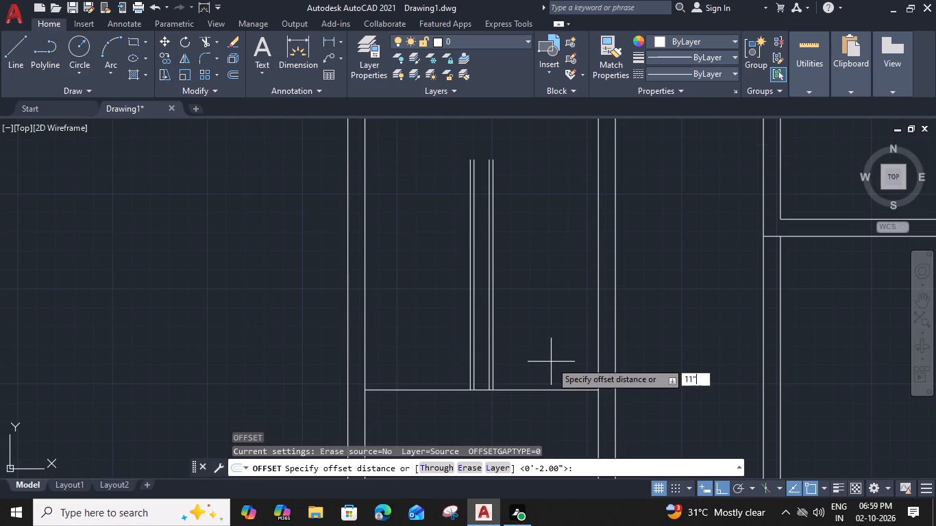
{"action": "key", "text": "Return"}
{"action": "left_click", "coordinate": [549, 347]}
{"action": "left_click", "coordinate": [546, 367]}
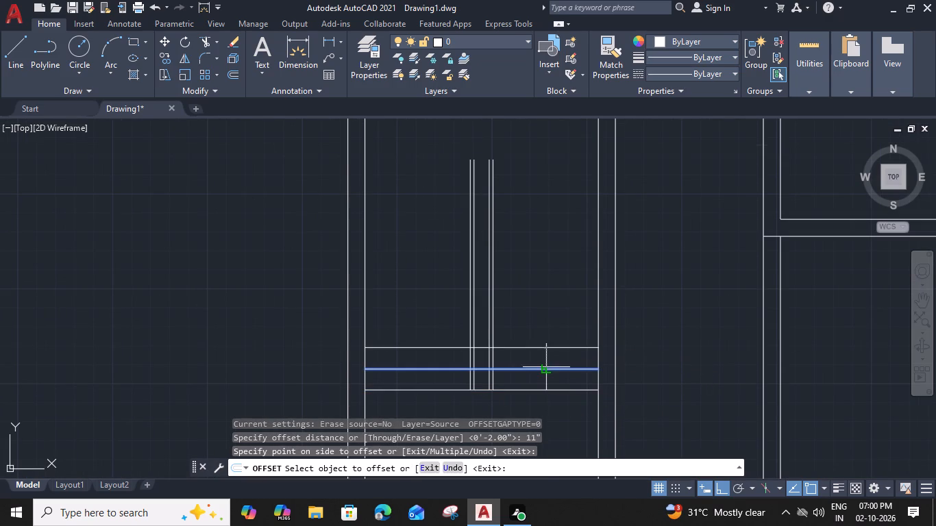
{"action": "left_click", "coordinate": [541, 329]}
{"action": "left_click", "coordinate": [542, 353]}
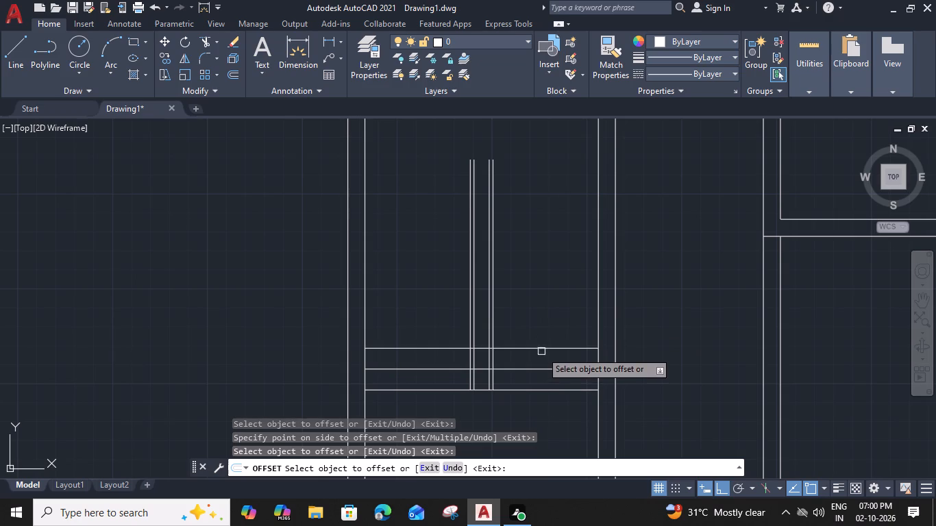
{"action": "left_click", "coordinate": [541, 348]}
{"action": "left_click", "coordinate": [546, 325]}
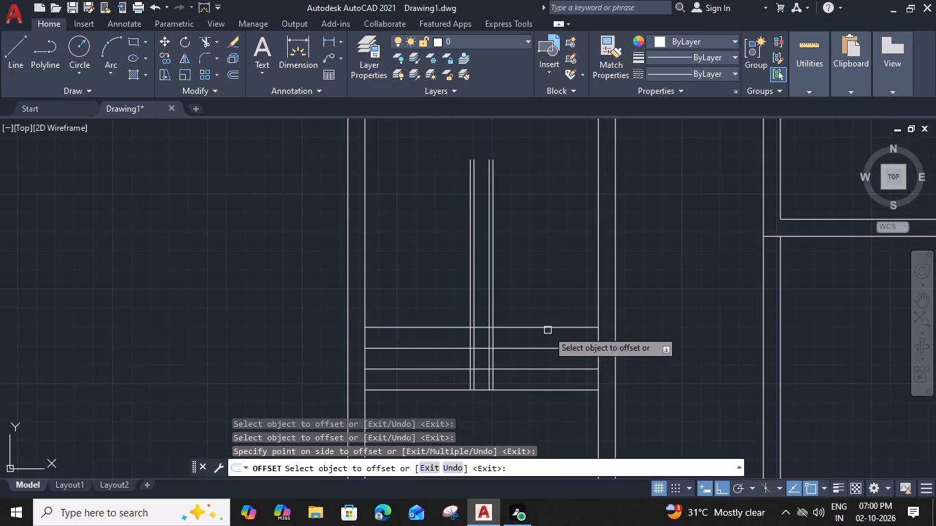
{"action": "left_click", "coordinate": [547, 329]}
{"action": "left_click", "coordinate": [556, 306]}
{"action": "left_click", "coordinate": [556, 310]}
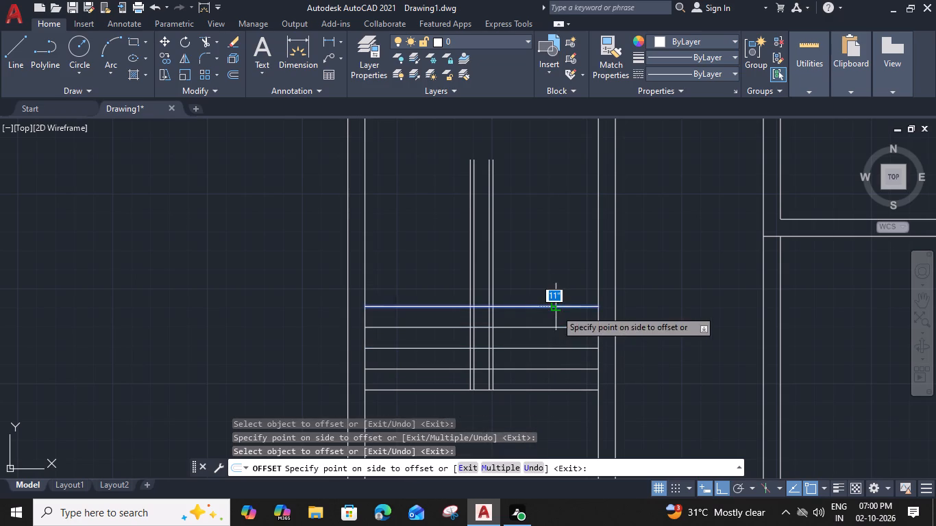
{"action": "left_click", "coordinate": [557, 271]}
{"action": "left_click", "coordinate": [558, 286]}
{"action": "left_click", "coordinate": [561, 261]}
{"action": "key", "text": "Escape"}
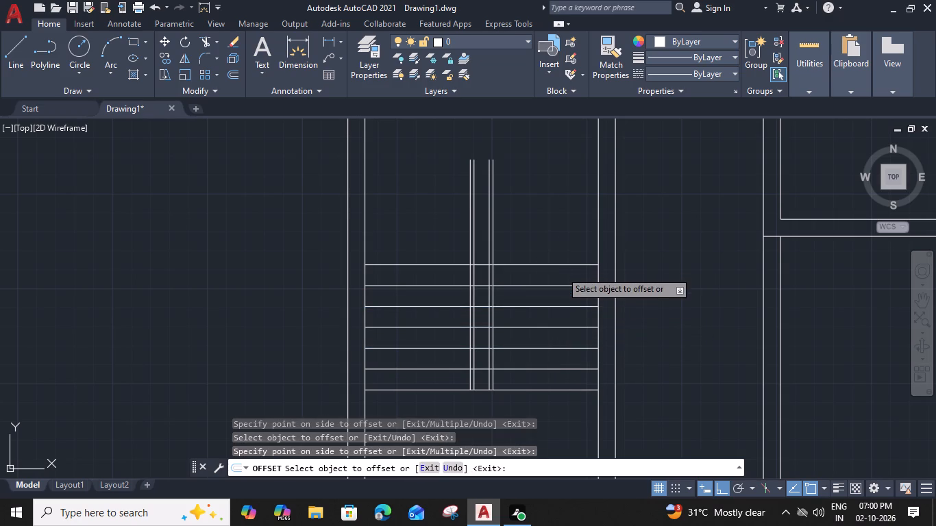
Continue offsetting the northernmost tread line 11" northward, adding five more treads up to the railing's north end.
{"action": "left_click", "coordinate": [563, 259]}
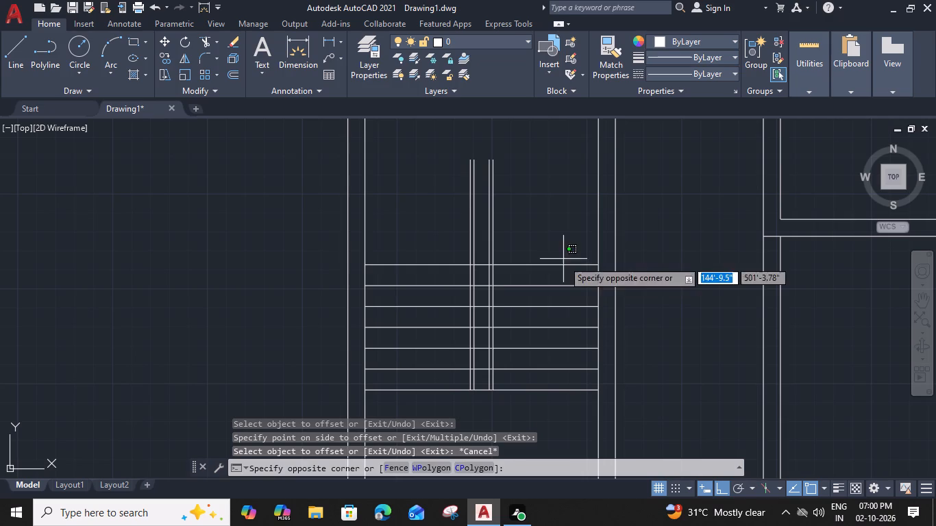
{"action": "left_click", "coordinate": [561, 265]}
{"action": "type", "text": "o 11"}
{"action": "key", "text": "shift+quotedbl"}
{"action": "key", "text": "Return"}
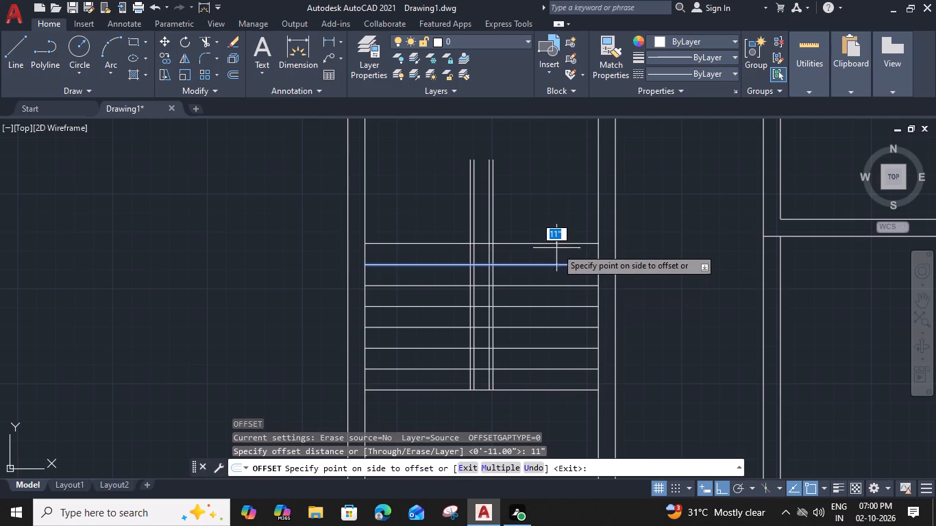
{"action": "left_click", "coordinate": [557, 242]}
{"action": "left_click", "coordinate": [532, 241]}
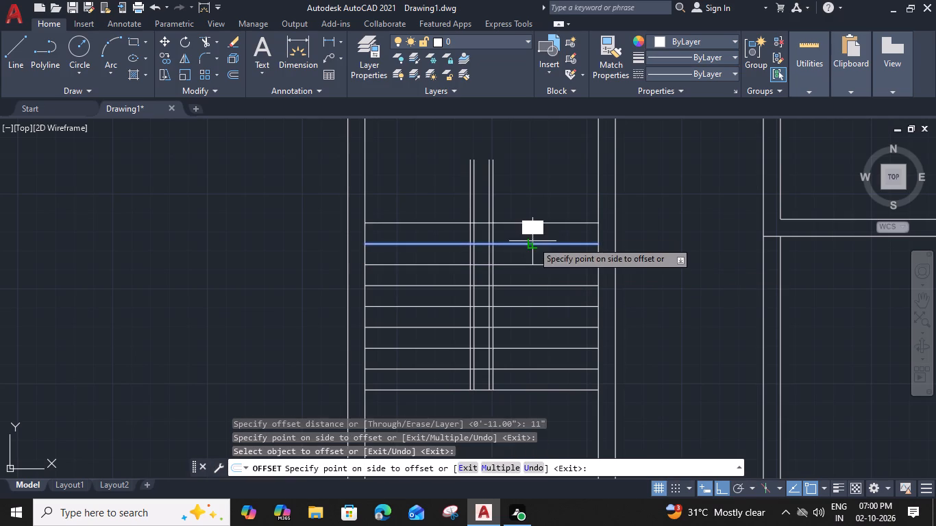
{"action": "left_click", "coordinate": [541, 214]}
{"action": "left_click", "coordinate": [543, 224]}
{"action": "left_click", "coordinate": [550, 192]}
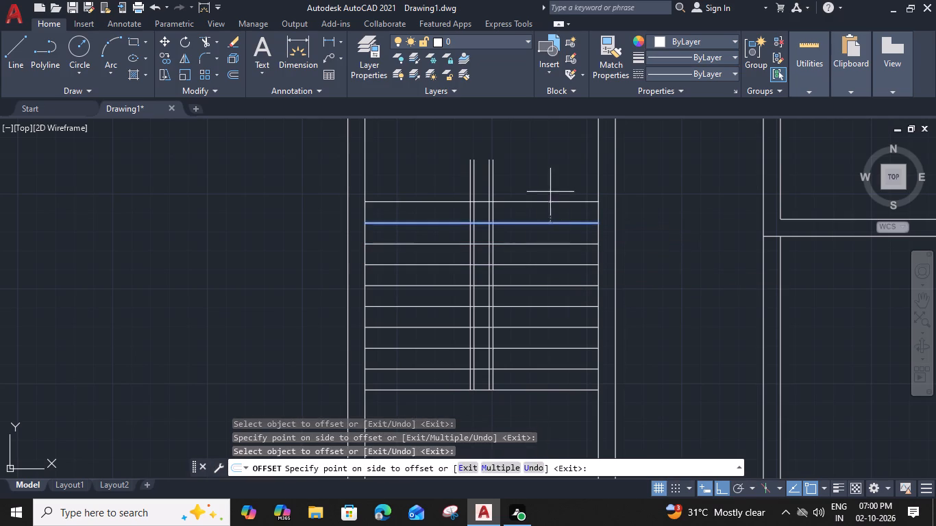
{"action": "left_click", "coordinate": [552, 203]}
{"action": "left_click", "coordinate": [558, 173]}
{"action": "left_click", "coordinate": [558, 182]}
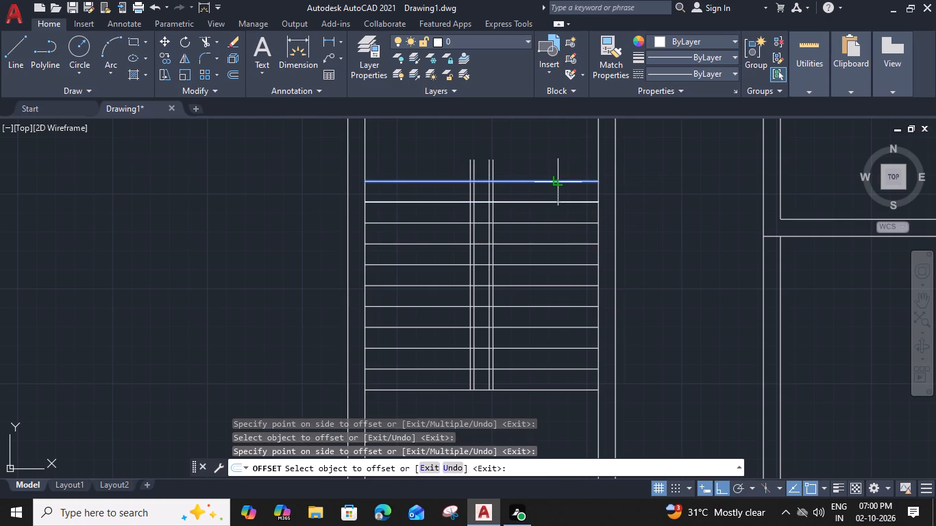
{"action": "left_click", "coordinate": [562, 163]}
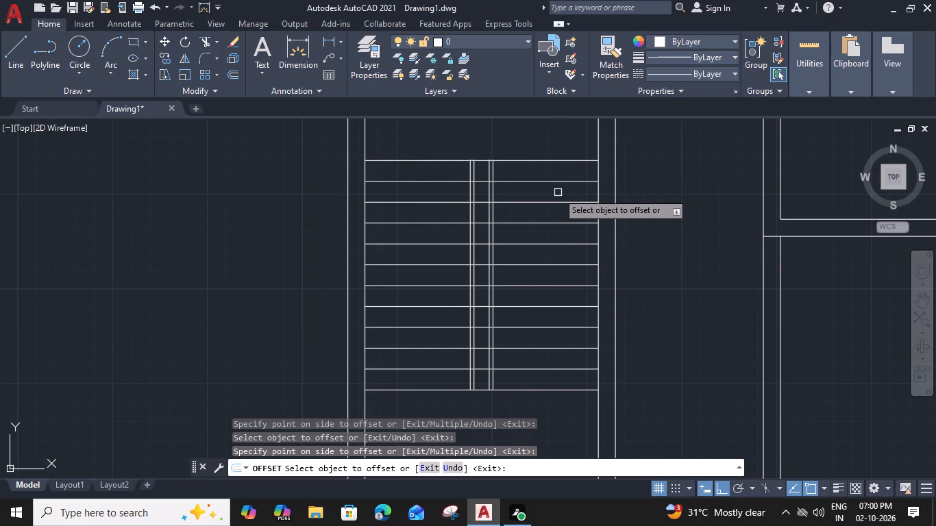
{"action": "key", "text": "Escape"}
Trim the intermediate tread lines out of the central gap between the two inner railing lines.
{"action": "key", "text": "t"}
{"action": "type", "text": "r"}
{"action": "key", "text": "space"}
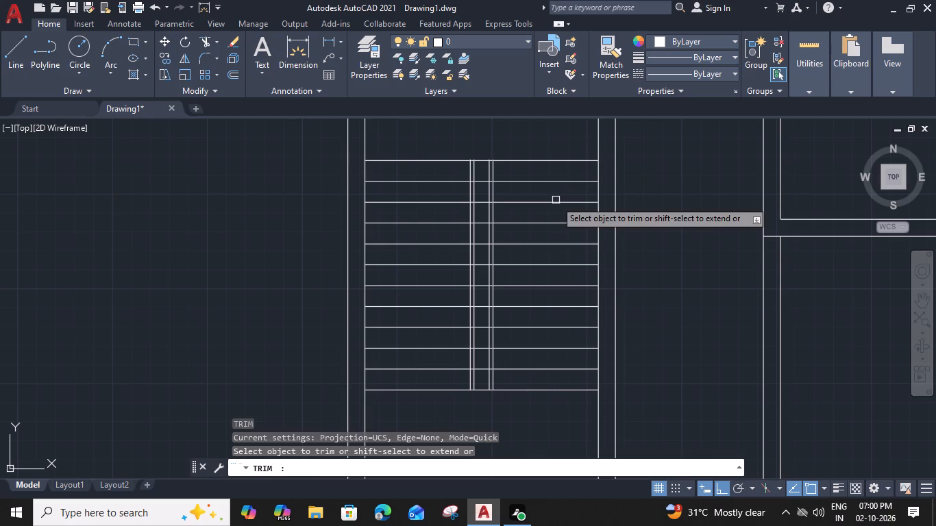
{"action": "scroll", "coordinate": [510, 199], "scroll_direction": "up", "scroll_amount": 1}
{"action": "left_click", "coordinate": [462, 164]}
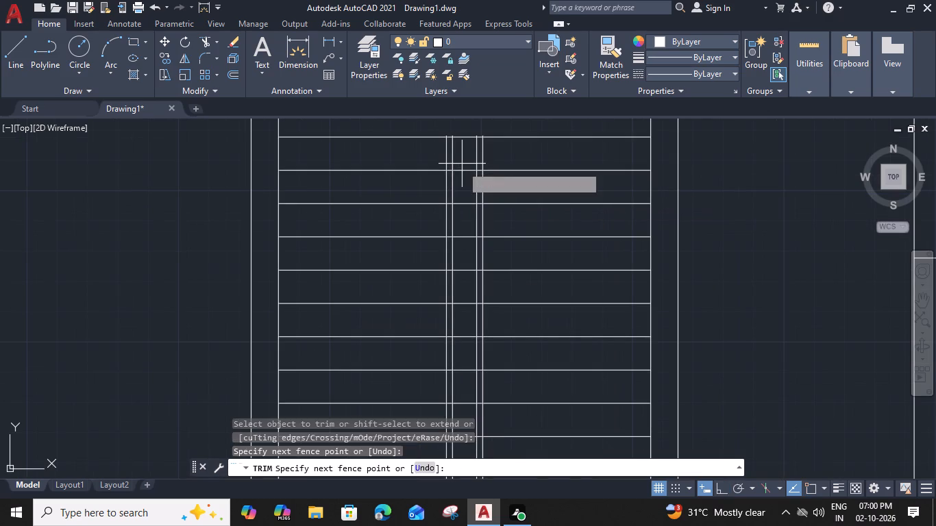
{"action": "middle_click_drag", "start_coordinate": [456, 349], "coordinate": [486, 203]}
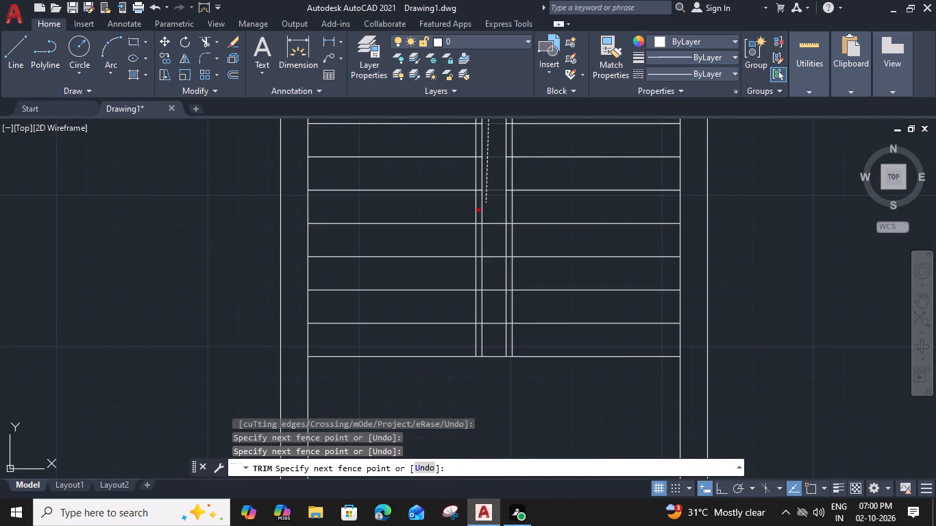
{"action": "left_click", "coordinate": [494, 338]}
Trim the intermediate tread segments between the two closely spaced railing lines on the east side of the gap.
{"action": "scroll", "coordinate": [505, 328], "scroll_direction": "up", "scroll_amount": 2}
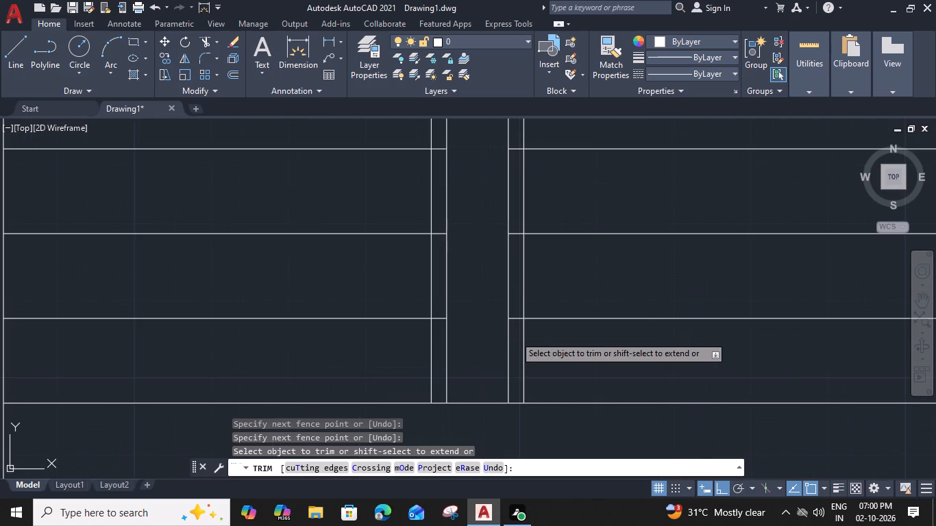
{"action": "left_click", "coordinate": [515, 336]}
{"action": "middle_click_drag", "start_coordinate": [522, 181], "coordinate": [519, 188]}
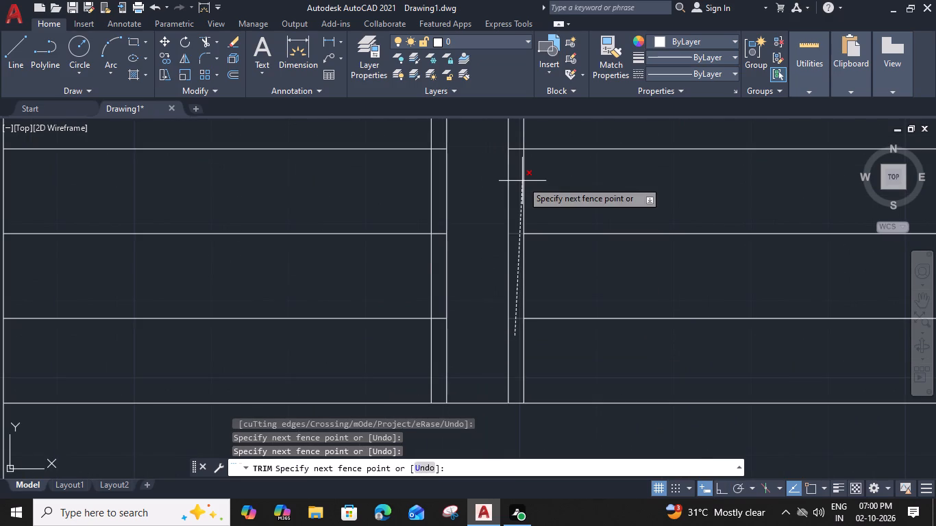
{"action": "middle_click_drag", "start_coordinate": [519, 188], "coordinate": [493, 336]}
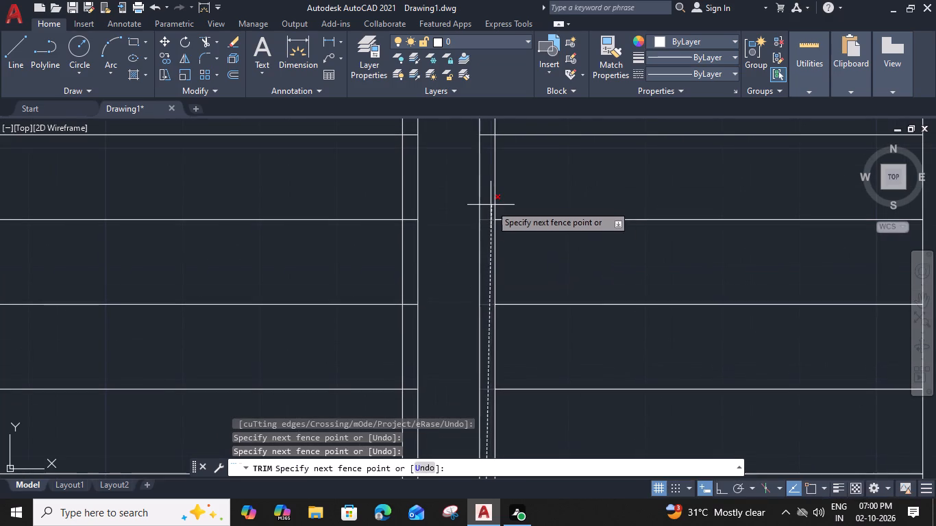
{"action": "left_click", "coordinate": [488, 205]}
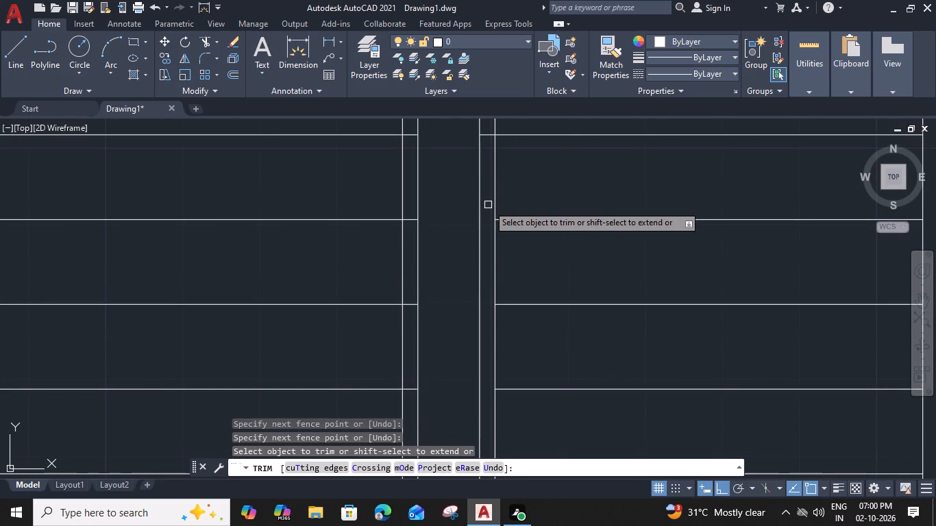
{"action": "middle_click_drag", "start_coordinate": [488, 206], "coordinate": [481, 413]}
{"action": "left_click", "coordinate": [480, 368]}
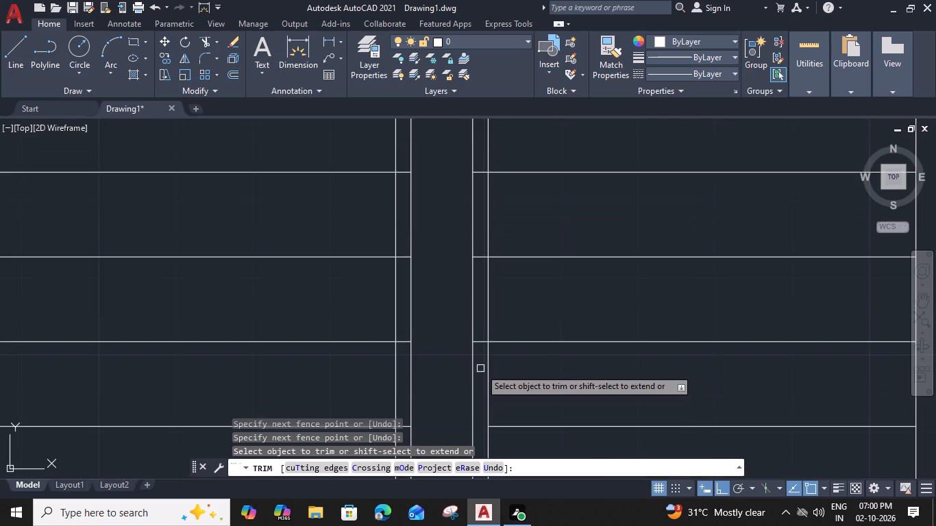
{"action": "middle_click_drag", "start_coordinate": [480, 205], "coordinate": [438, 401]}
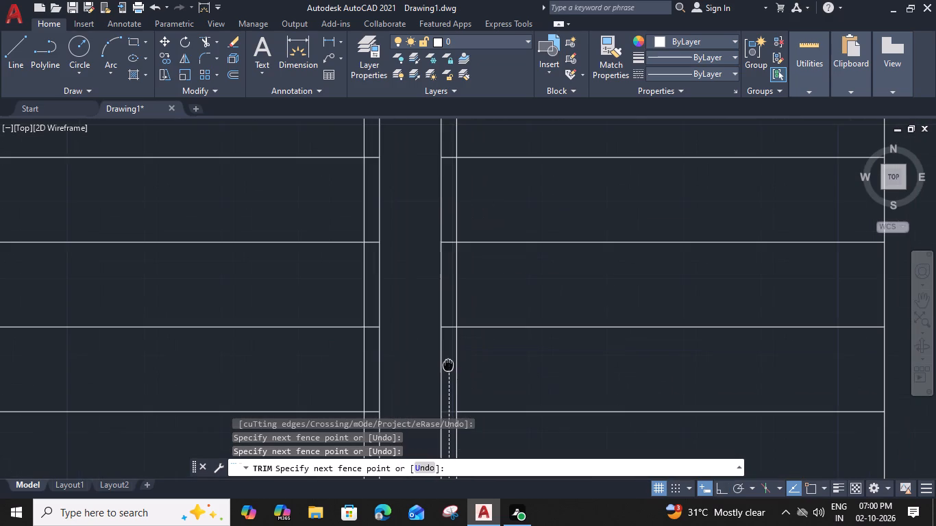
{"action": "left_click", "coordinate": [439, 249]}
{"action": "middle_click_drag", "start_coordinate": [439, 249], "coordinate": [441, 349]}
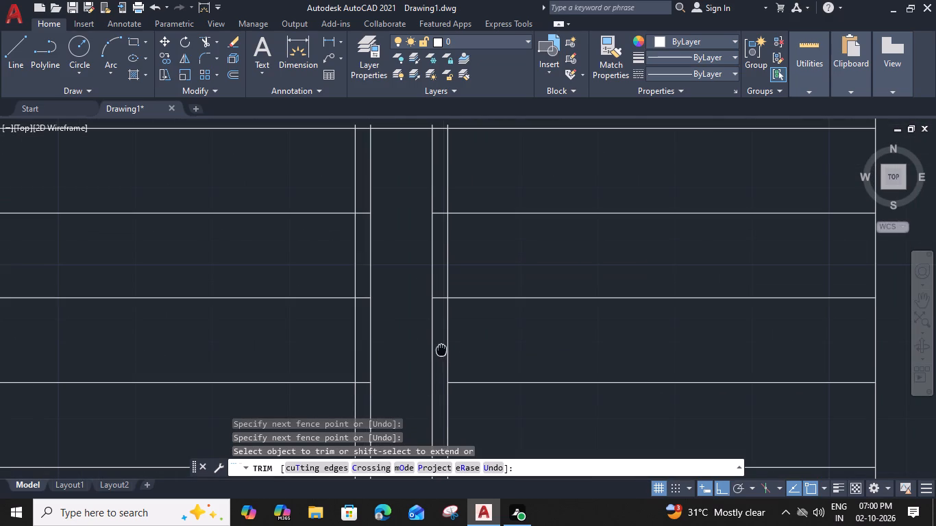
{"action": "left_click", "coordinate": [441, 344]}
{"action": "middle_click_drag", "start_coordinate": [446, 256], "coordinate": [444, 302]}
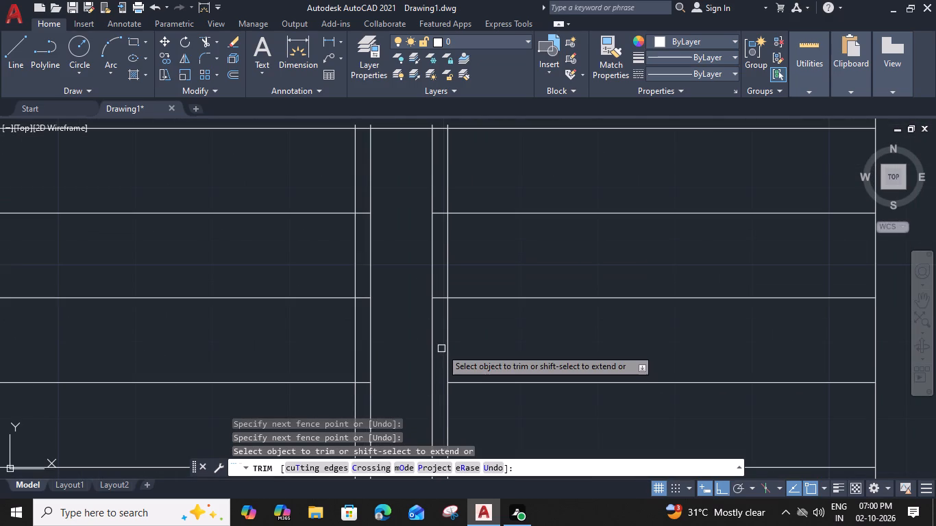
{"action": "left_click", "coordinate": [440, 248]}
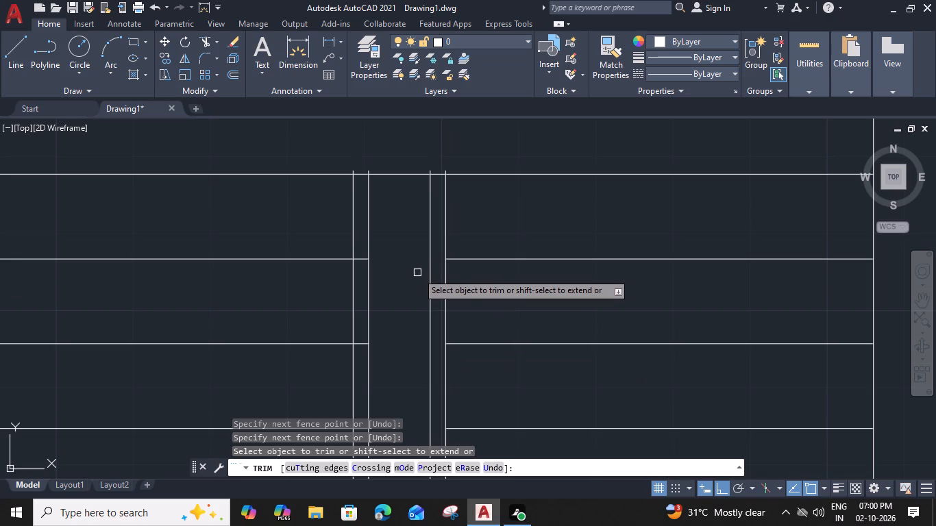
Trim the intermediate tread segments between the two closely spaced railing lines on the west side of the gap.
{"action": "left_click", "coordinate": [362, 253]}
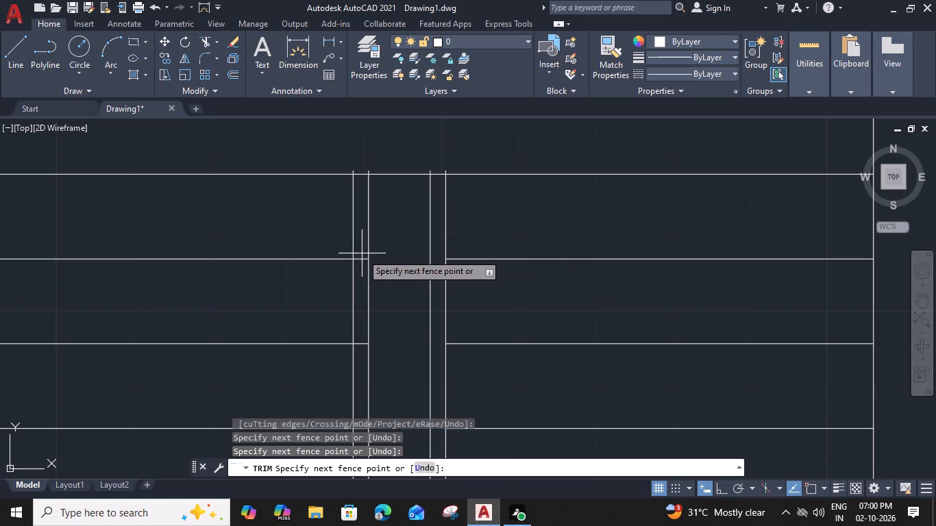
{"action": "scroll", "coordinate": [357, 331], "scroll_direction": "down", "scroll_amount": 2}
{"action": "middle_click_drag", "start_coordinate": [360, 347], "coordinate": [463, 240]}
{"action": "scroll", "coordinate": [455, 253], "scroll_direction": "up", "scroll_amount": 1}
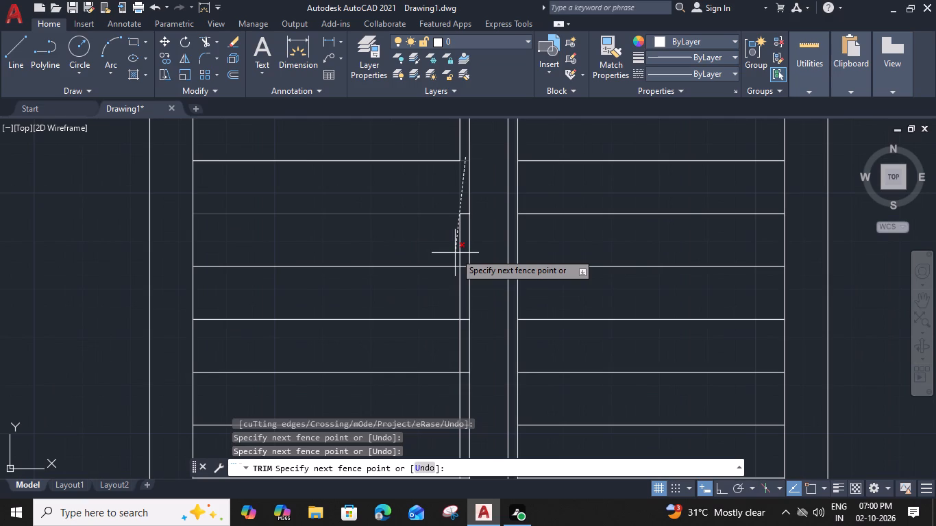
{"action": "left_click", "coordinate": [465, 384]}
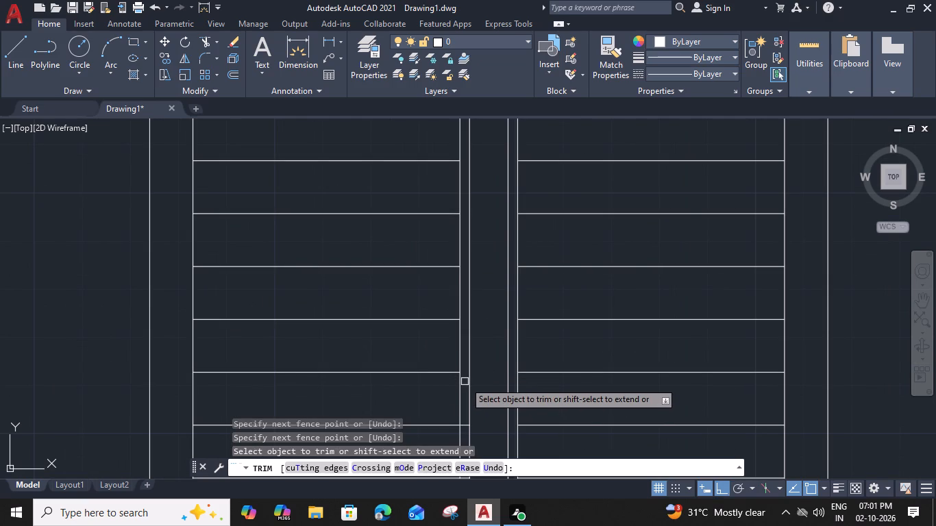
{"action": "left_click", "coordinate": [465, 381]}
{"action": "middle_click_drag", "start_coordinate": [462, 418], "coordinate": [467, 395]}
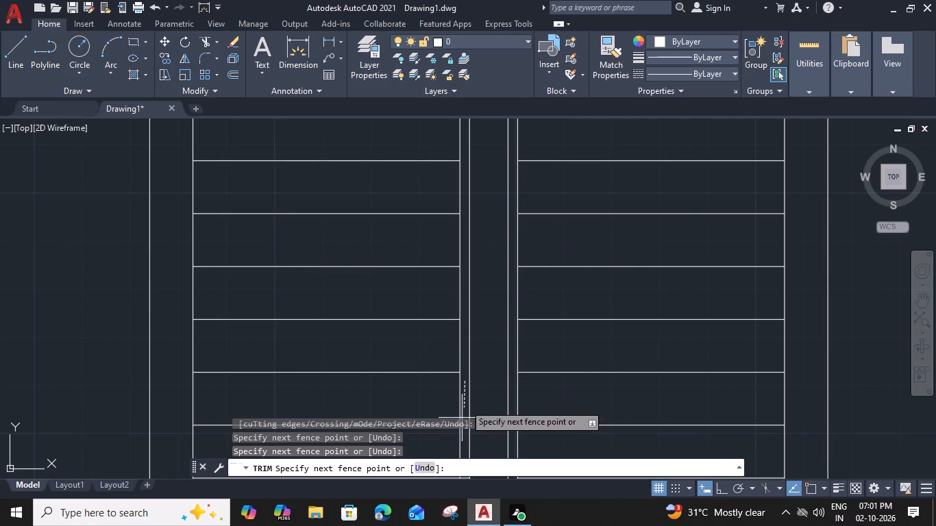
{"action": "middle_click_drag", "start_coordinate": [467, 395], "coordinate": [487, 264]}
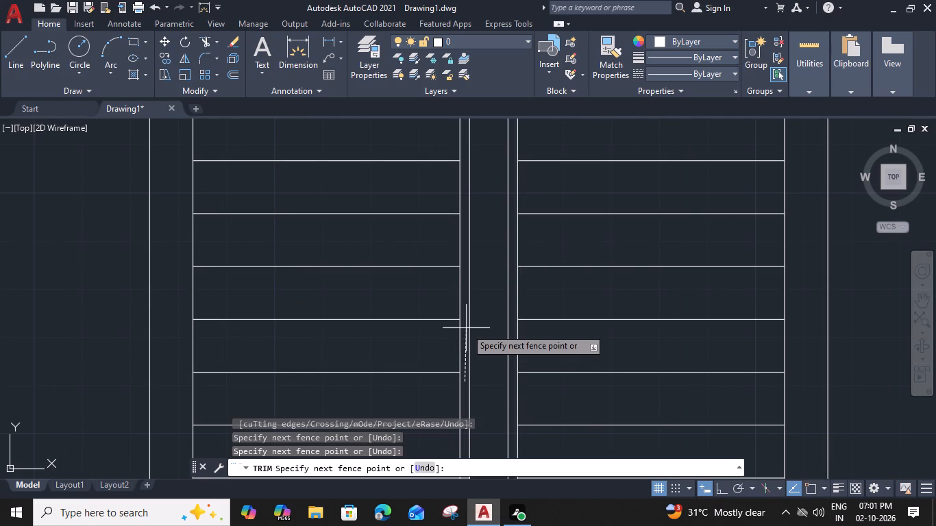
{"action": "middle_click_drag", "start_coordinate": [466, 328], "coordinate": [496, 157]}
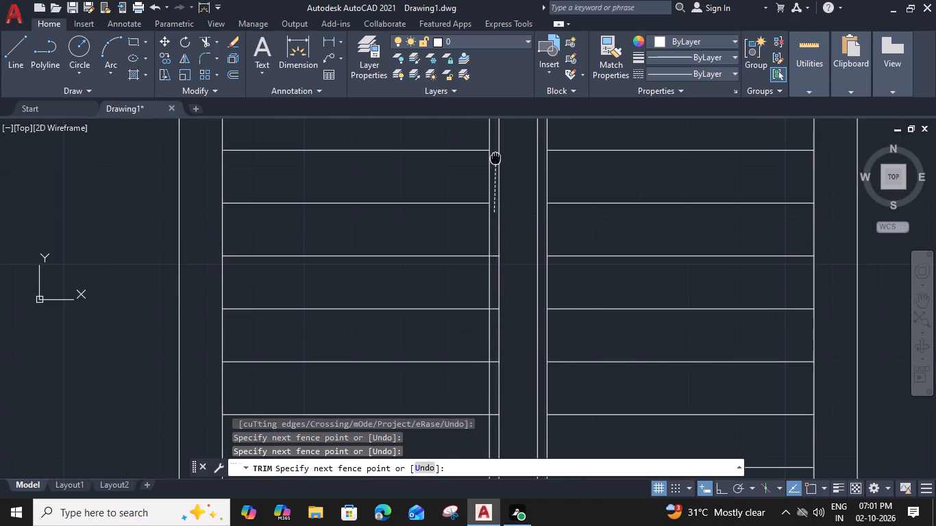
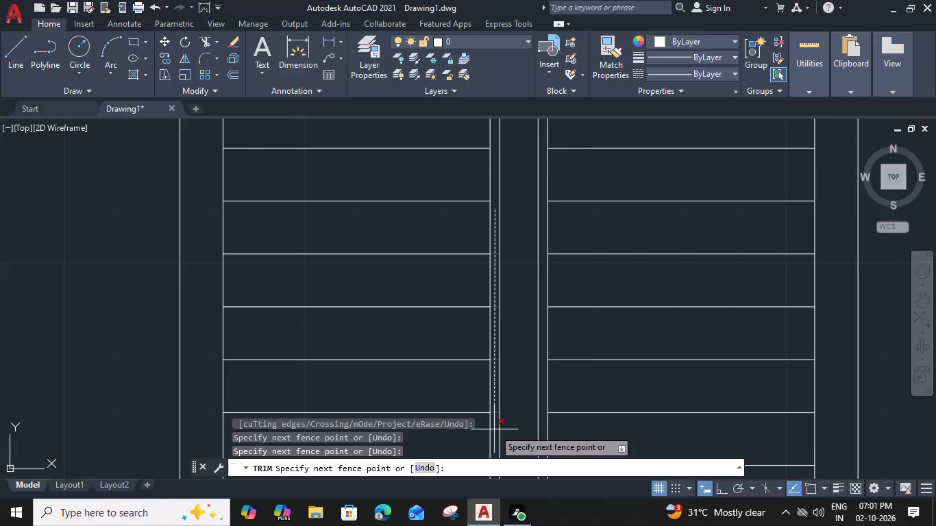
Trim the leftover segment of the southernmost intermediate tread between the two closely spaced railing lines west of the gap.
{"action": "scroll", "coordinate": [494, 428], "scroll_direction": "down", "scroll_amount": 1}
{"action": "middle_click_drag", "start_coordinate": [491, 405], "coordinate": [491, 403]}
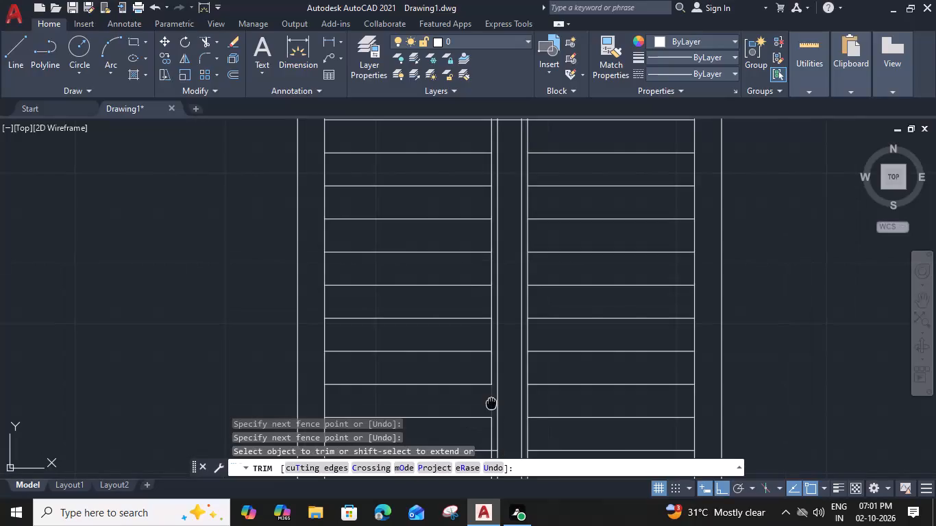
{"action": "middle_click_drag", "start_coordinate": [491, 403], "coordinate": [493, 310]}
{"action": "scroll", "coordinate": [490, 359], "scroll_direction": "up", "scroll_amount": 2}
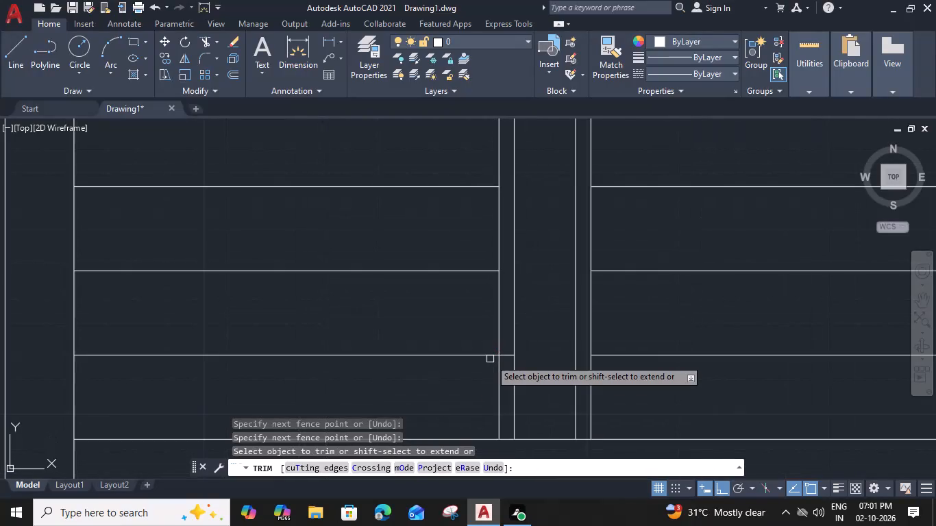
{"action": "left_click", "coordinate": [507, 355]}
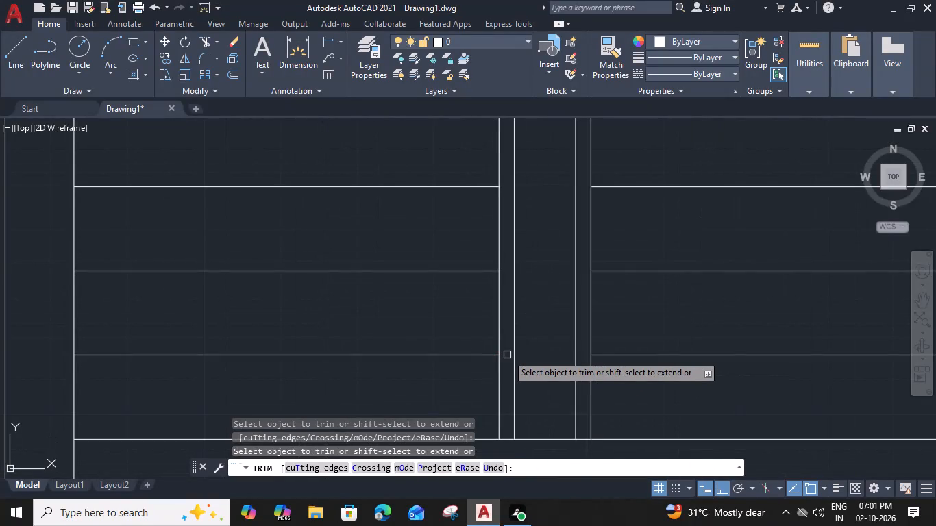
{"action": "key", "text": "Escape"}
{"action": "scroll", "coordinate": [510, 350], "scroll_direction": "down", "scroll_amount": 1}
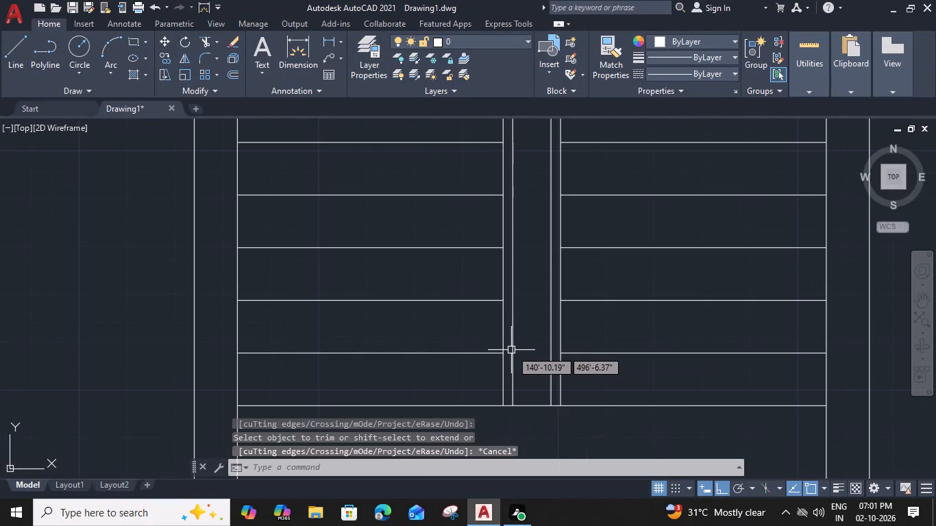
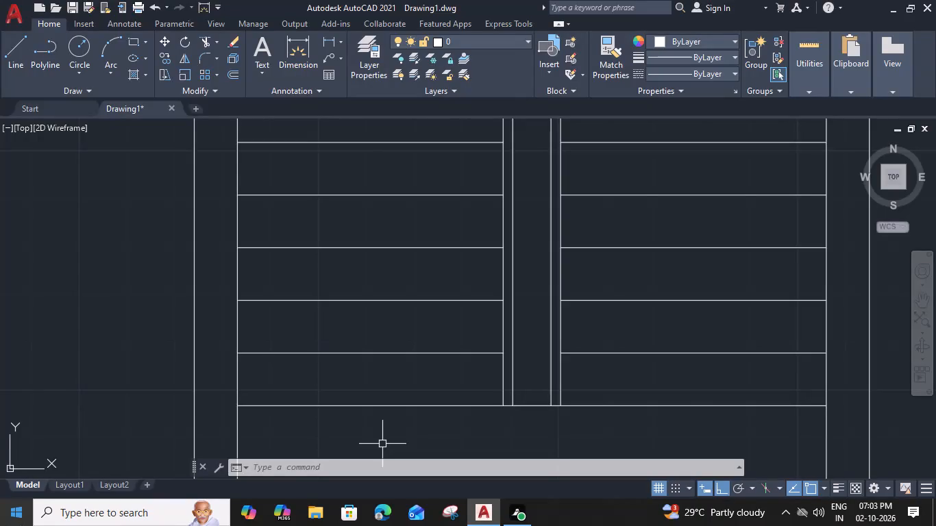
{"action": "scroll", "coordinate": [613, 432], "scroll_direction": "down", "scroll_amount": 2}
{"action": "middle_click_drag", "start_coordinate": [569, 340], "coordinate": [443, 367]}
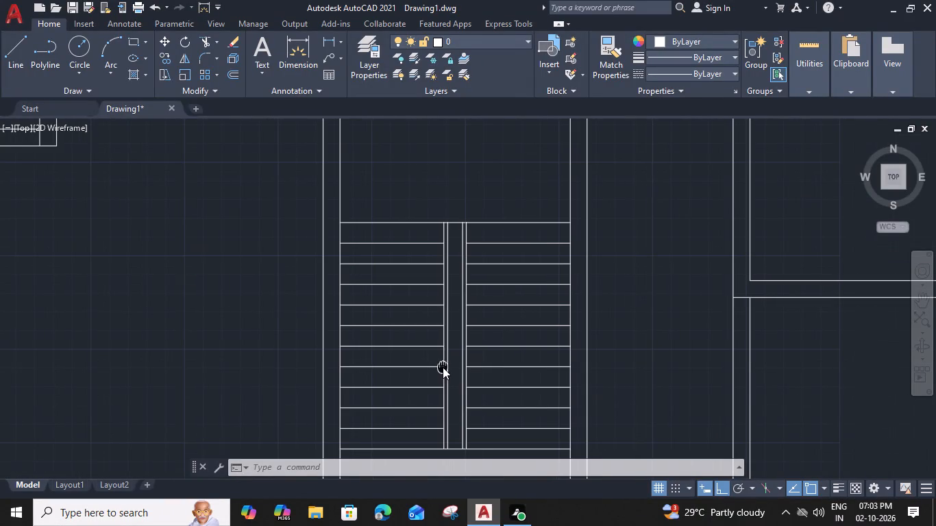
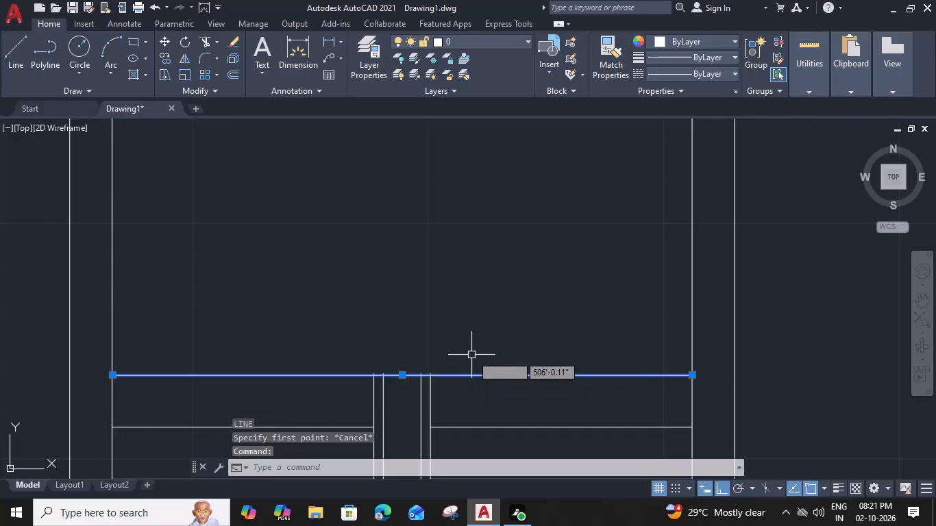
Offset the staircase's northernmost and southernmost tread lines 2" outward, beyond each end of the flights.
{"action": "type", "text": "o"}
{"action": "key", "text": "space"}
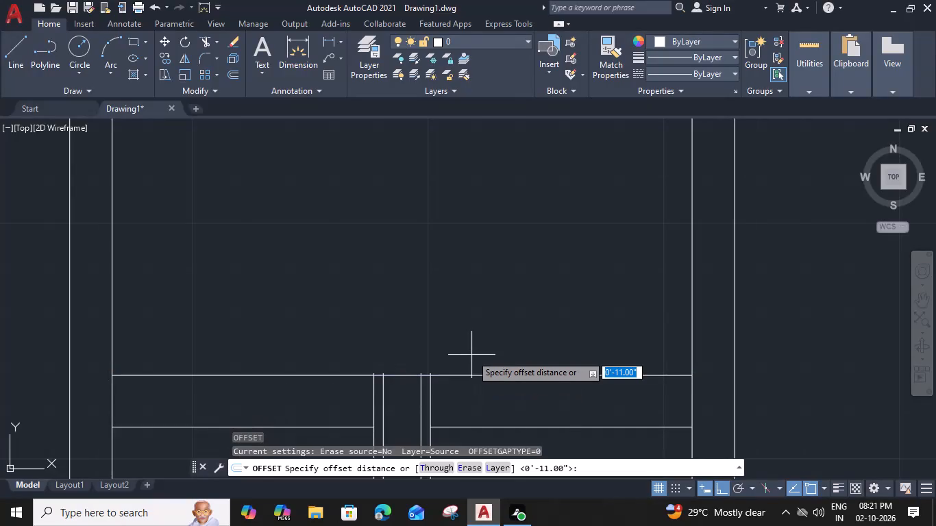
{"action": "key", "text": "2"}
{"action": "key", "text": "shift+quotedbl"}
{"action": "key", "text": "Return"}
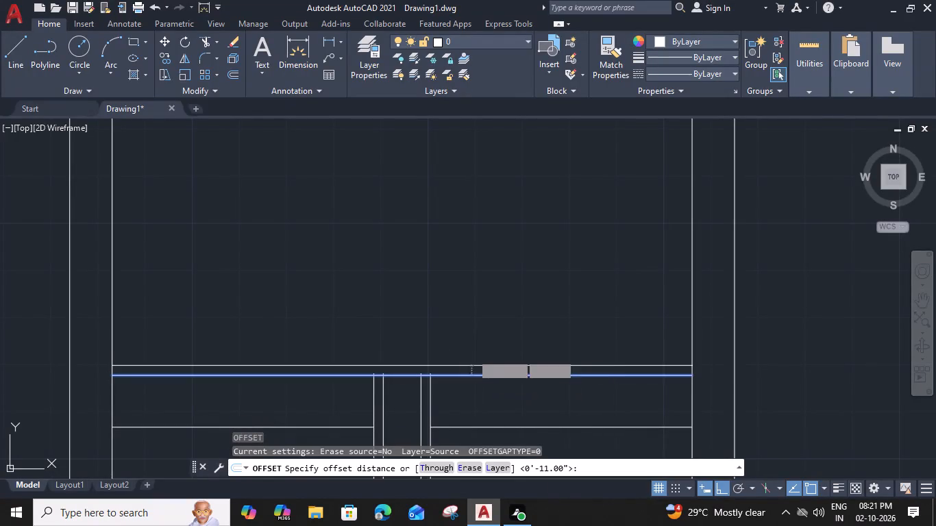
{"action": "left_click", "coordinate": [471, 353]}
{"action": "scroll", "coordinate": [465, 390], "scroll_direction": "down", "scroll_amount": 3}
{"action": "middle_click_drag", "start_coordinate": [464, 389], "coordinate": [436, 231]}
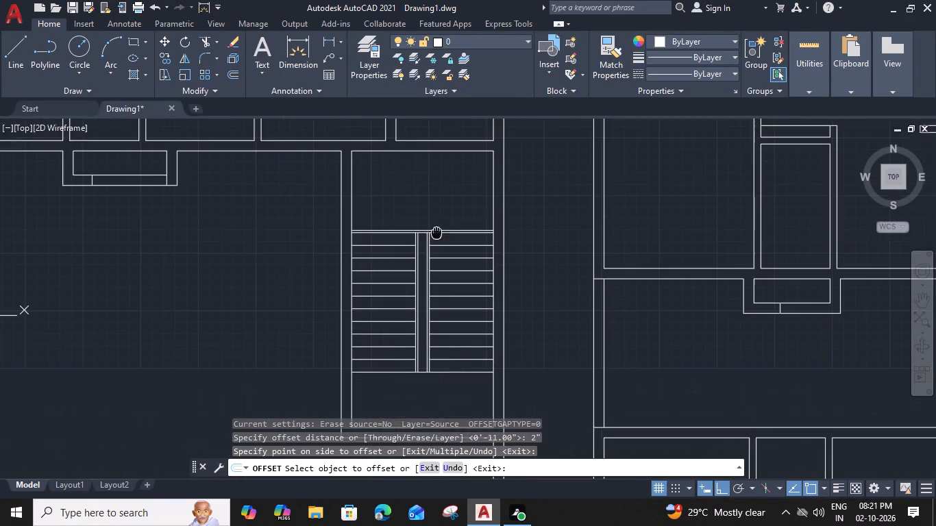
{"action": "middle_click_drag", "start_coordinate": [436, 231], "coordinate": [436, 229]}
{"action": "left_click", "coordinate": [442, 364]}
{"action": "left_click", "coordinate": [447, 393]}
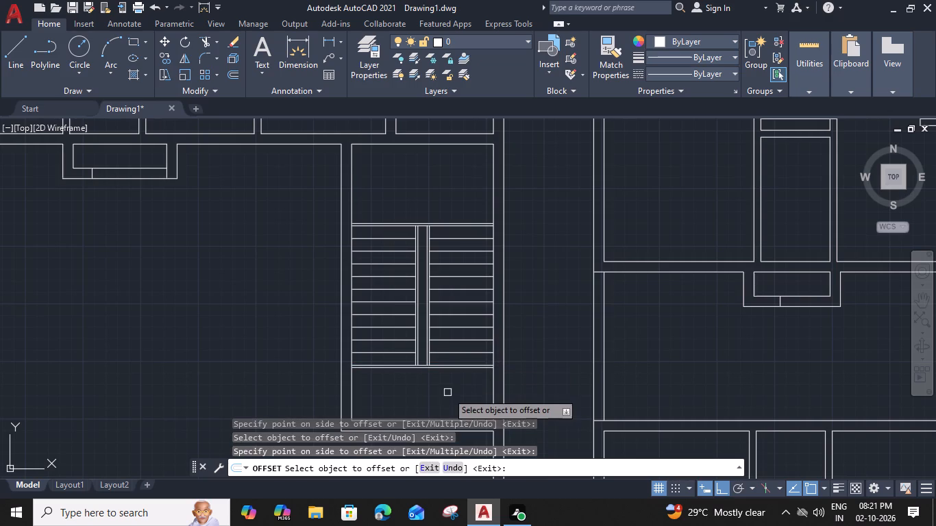
{"action": "key", "text": "Escape"}
Extend the railing lines to the south offset line and trim the overhangs and inner crossings, leaving a closed double-line railing end.
{"action": "key", "text": "e"}
{"action": "key", "text": "x"}
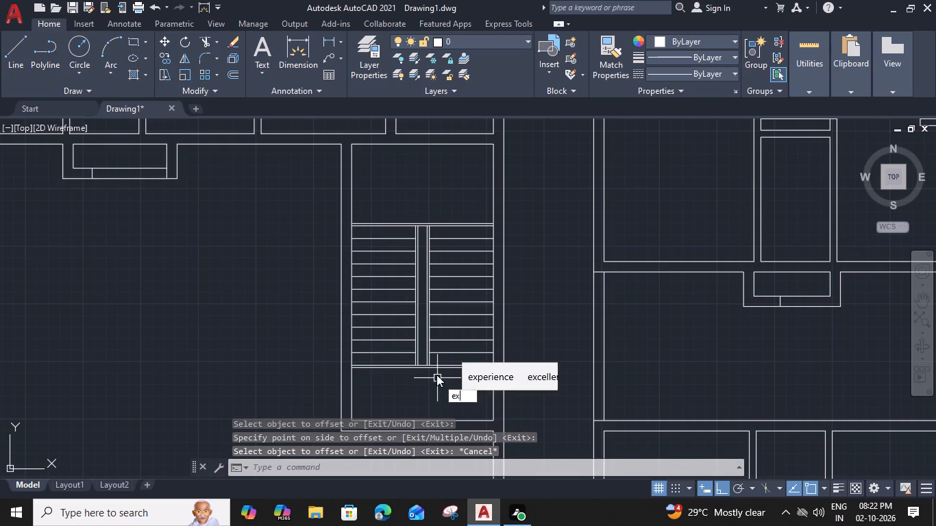
{"action": "key", "text": "space"}
{"action": "scroll", "coordinate": [434, 365], "scroll_direction": "up", "scroll_amount": 5}
{"action": "left_click_drag", "start_coordinate": [388, 358], "coordinate": [371, 362]}
{"action": "left_click", "coordinate": [143, 377]}
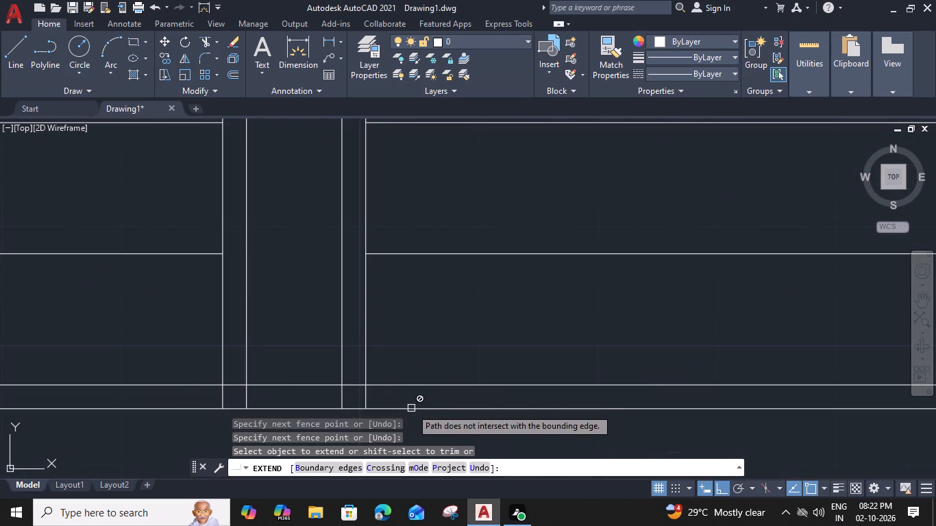
{"action": "left_click", "coordinate": [411, 408], "text": "shift"}
{"action": "left_click", "coordinate": [138, 408], "text": "shift"}
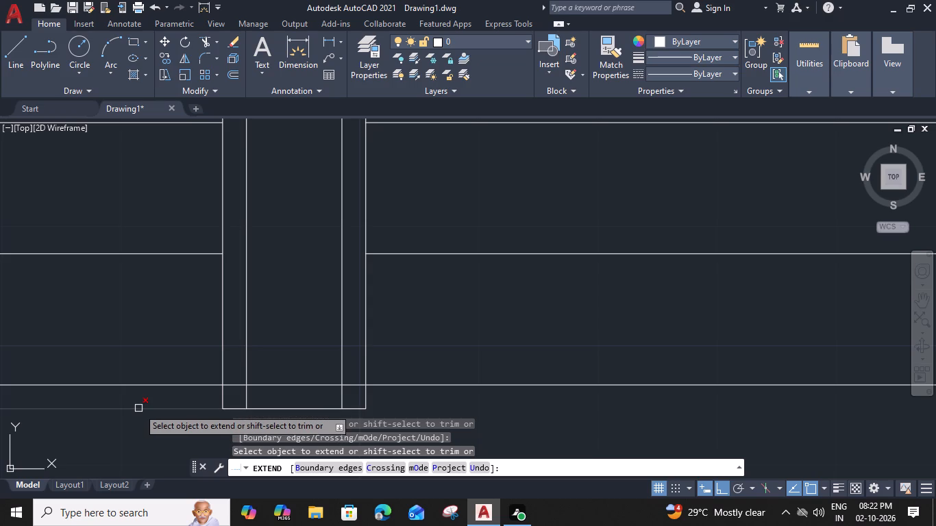
{"action": "left_click", "coordinate": [247, 399], "text": "shift"}
{"action": "left_click", "coordinate": [340, 399], "text": "shift"}
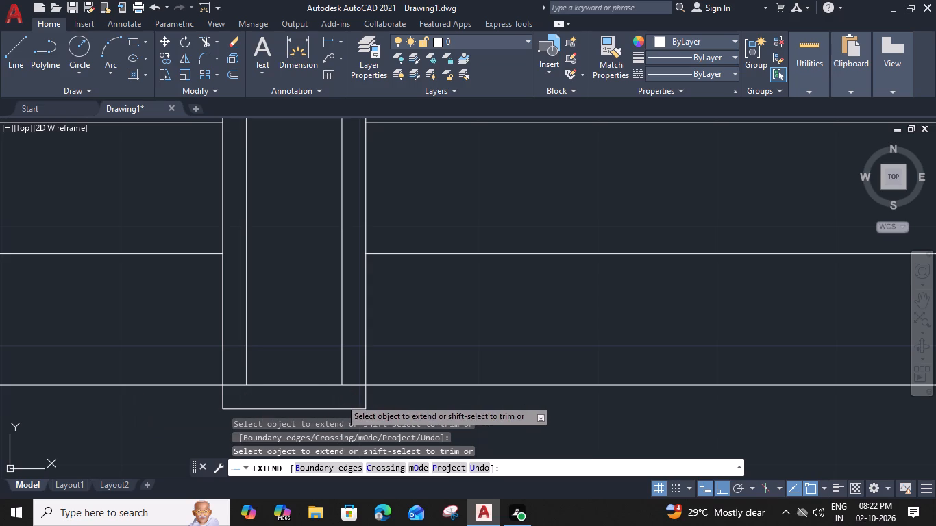
{"action": "left_click", "coordinate": [352, 385], "text": "shift"}
{"action": "left_click", "coordinate": [236, 385], "text": "shift"}
Extend the four railing lines to the north offset line and trim that line's overhangs beyond the outer railing lines.
{"action": "scroll", "coordinate": [279, 352], "scroll_direction": "down", "scroll_amount": 2}
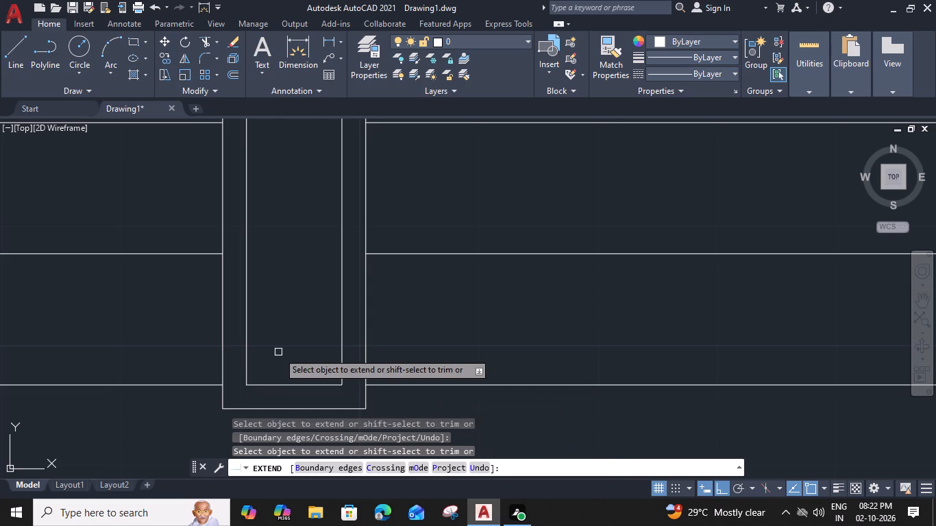
{"action": "middle_click_drag", "start_coordinate": [288, 273], "coordinate": [330, 422]}
{"action": "scroll", "coordinate": [343, 177], "scroll_direction": "down", "scroll_amount": 2}
{"action": "middle_click_drag", "start_coordinate": [345, 185], "coordinate": [365, 374]}
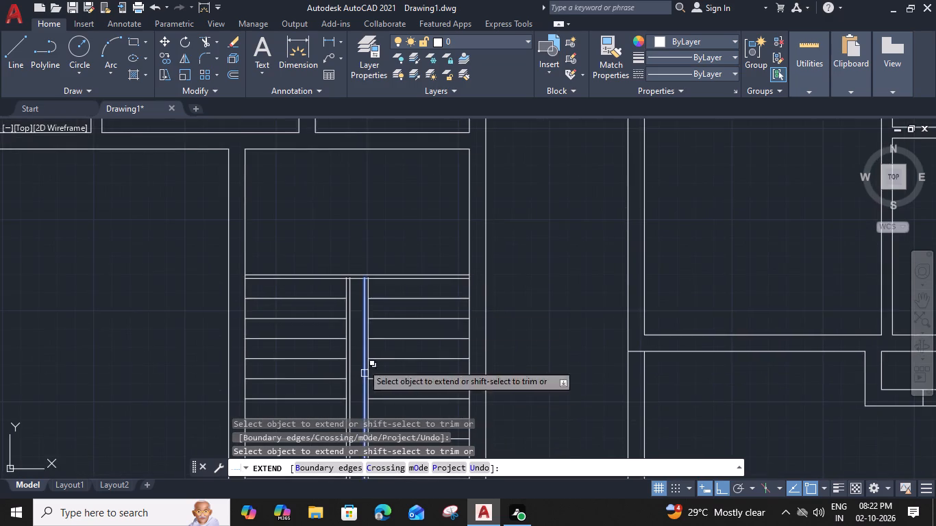
{"action": "scroll", "coordinate": [343, 252], "scroll_direction": "up", "scroll_amount": 4}
{"action": "scroll", "coordinate": [421, 368], "scroll_direction": "up", "scroll_amount": 1}
{"action": "middle_click_drag", "start_coordinate": [421, 366], "coordinate": [379, 278]}
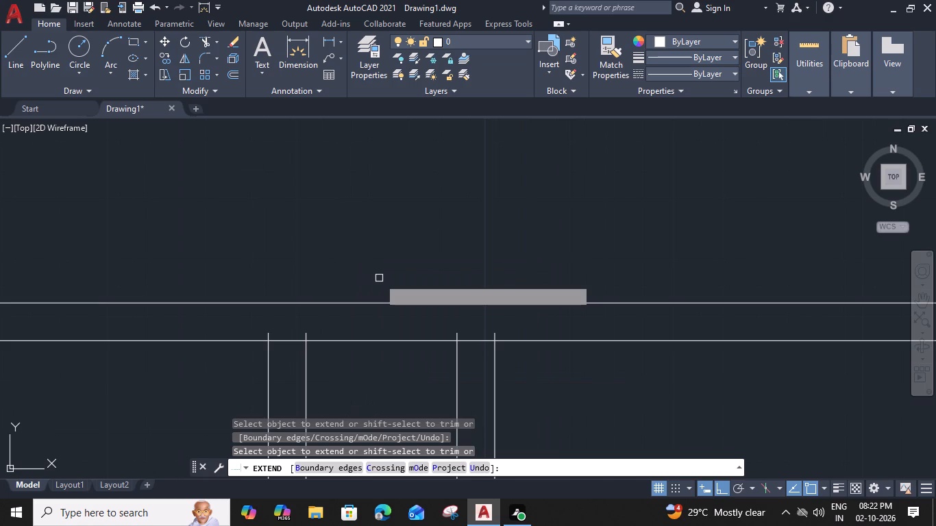
{"action": "left_click_drag", "start_coordinate": [537, 360], "coordinate": [510, 358]}
{"action": "left_click_drag", "start_coordinate": [232, 380], "coordinate": [574, 375]}
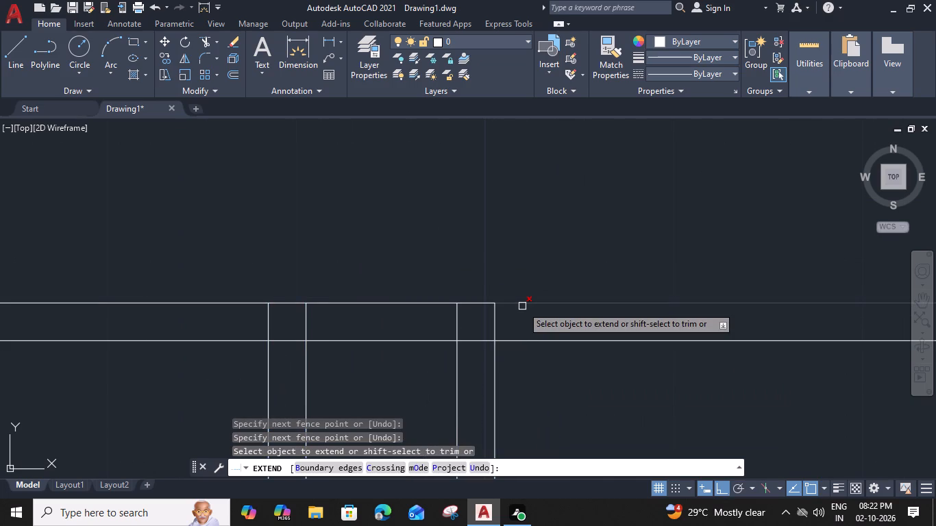
{"action": "left_click", "coordinate": [522, 306], "text": "shift"}
{"action": "left_click", "coordinate": [201, 302], "text": "shift"}
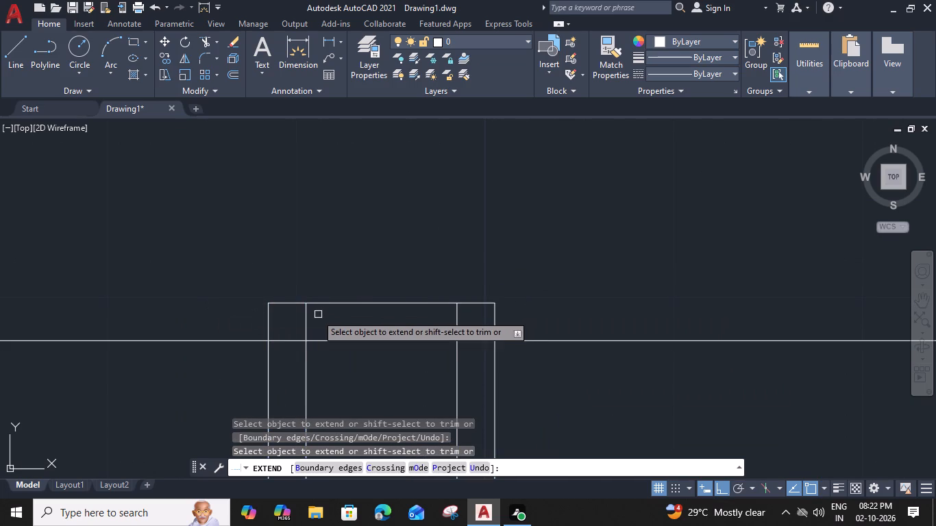
Trim the inner railing lines and tread line crossings at the north end, leaving a closed double-line railing.
{"action": "left_click", "coordinate": [308, 318], "text": "shift"}
{"action": "left_click", "coordinate": [299, 340], "text": "shift"}
{"action": "left_click", "coordinate": [336, 342], "text": "shift"}
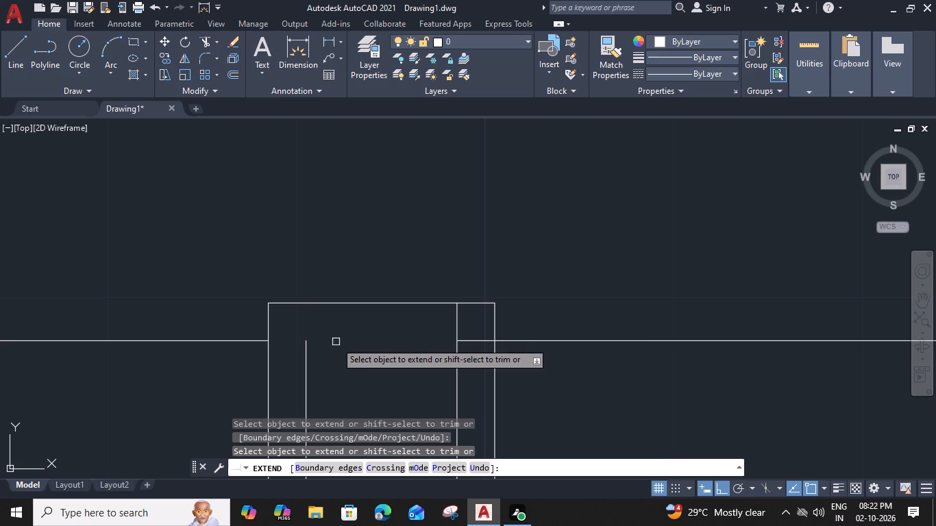
{"action": "left_click", "coordinate": [480, 296], "text": "shift"}
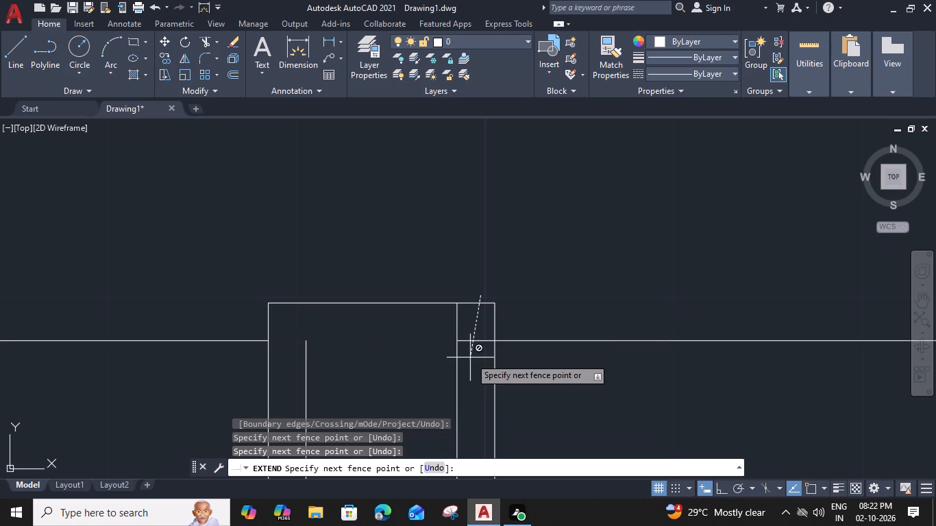
{"action": "left_click", "coordinate": [478, 278]}
{"action": "left_click", "coordinate": [478, 342], "text": "shift"}
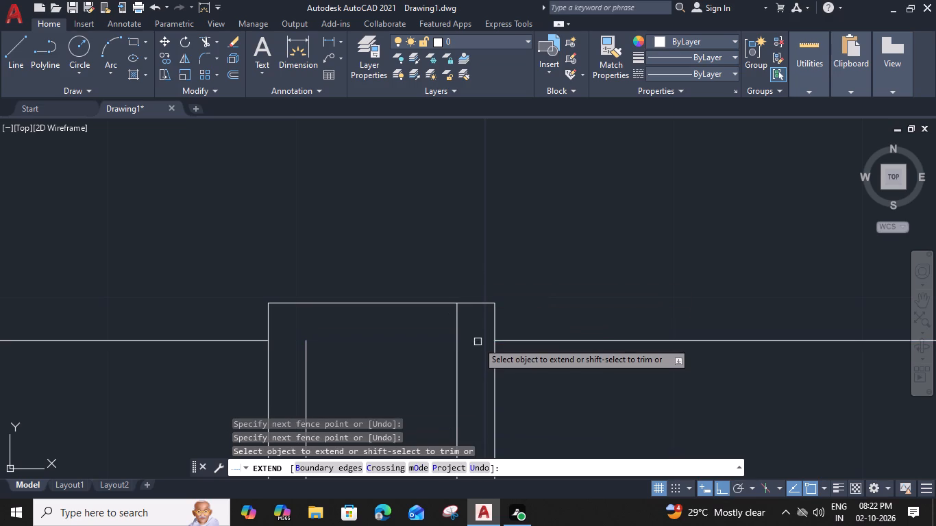
{"action": "left_click_drag", "start_coordinate": [532, 342], "coordinate": [526, 342]}
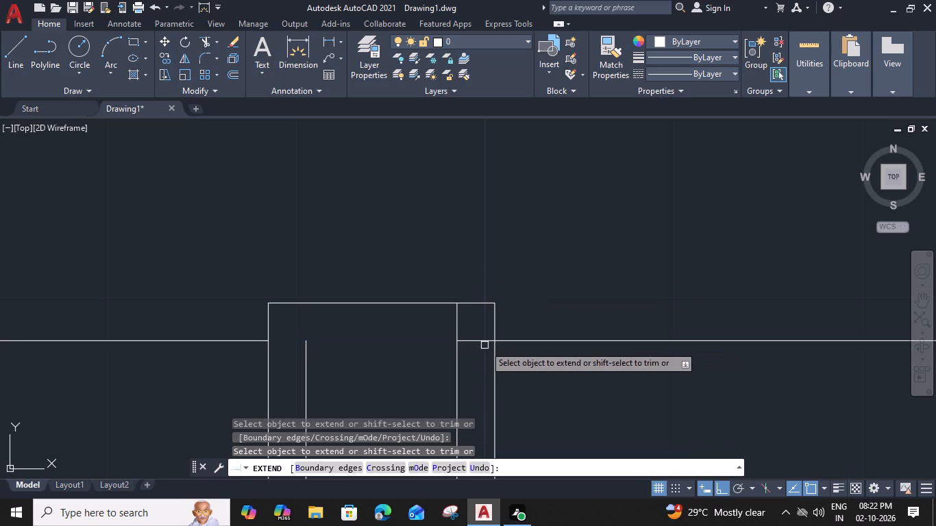
{"action": "left_click", "coordinate": [484, 340]}
{"action": "left_click", "coordinate": [459, 325], "text": "shift"}
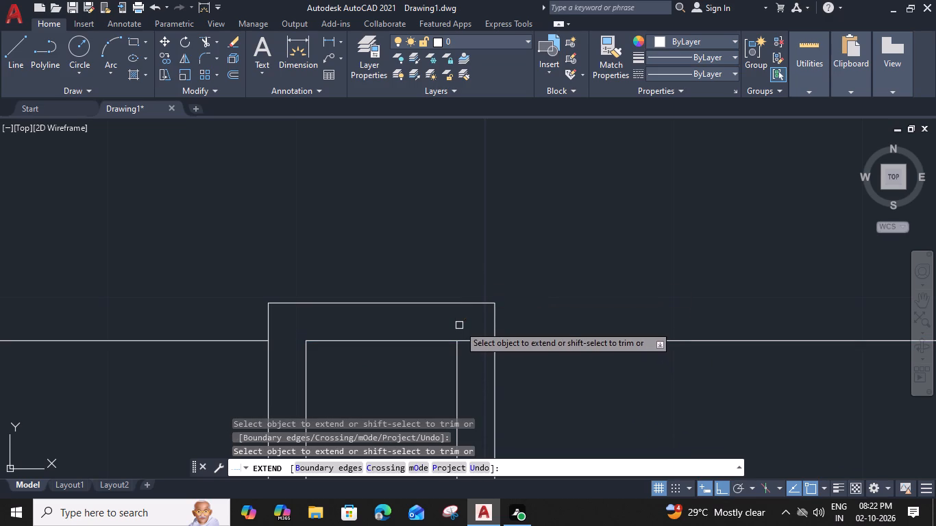
{"action": "left_click", "coordinate": [476, 338], "text": "shift"}
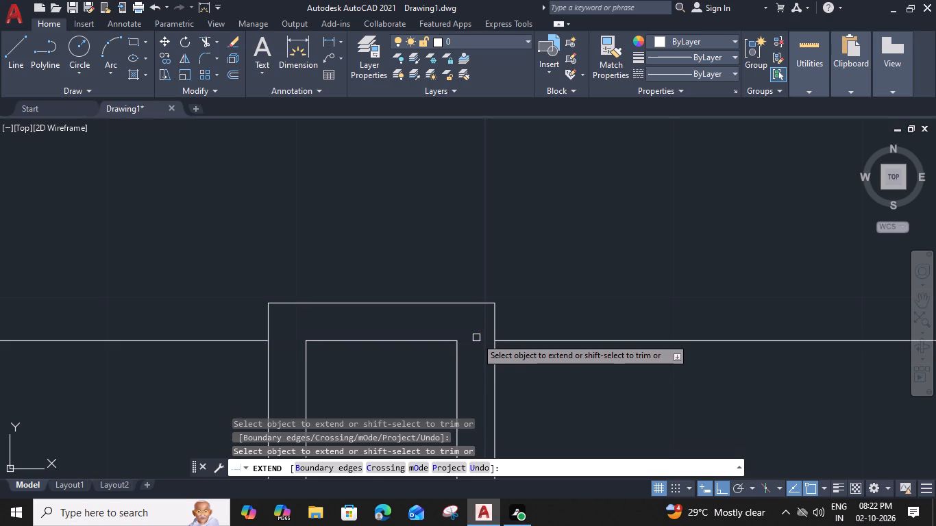
{"action": "scroll", "coordinate": [476, 335], "scroll_direction": "down", "scroll_amount": 3}
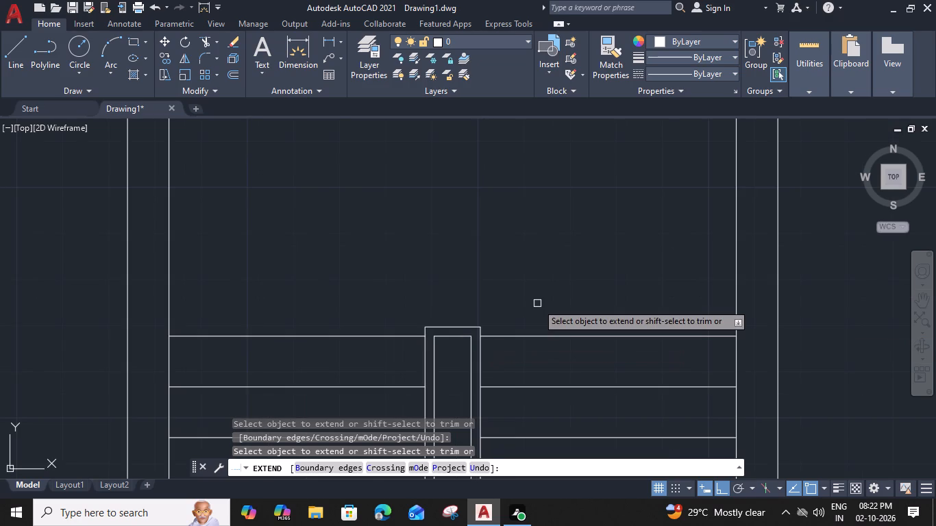
{"action": "key", "text": "grave"}
{"action": "key", "text": "Escape"}
{"action": "scroll", "coordinate": [537, 301], "scroll_direction": "down", "scroll_amount": 3}
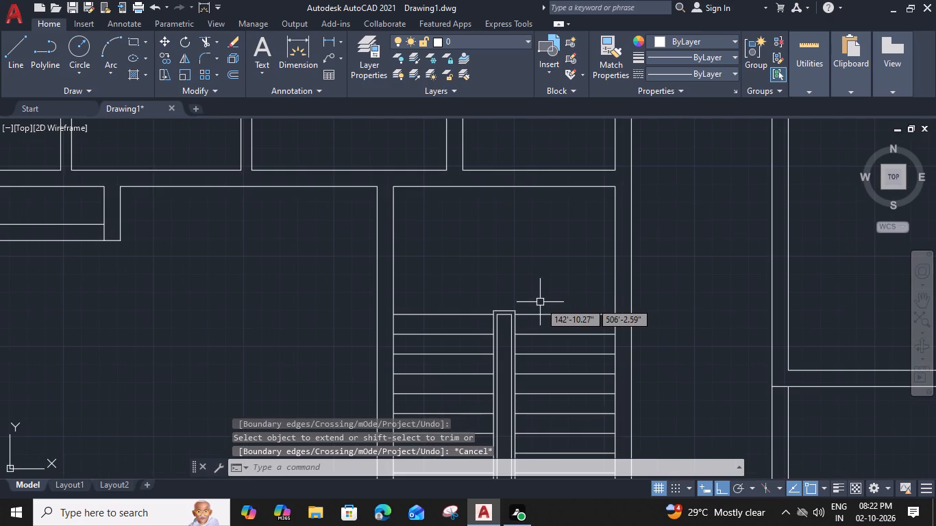
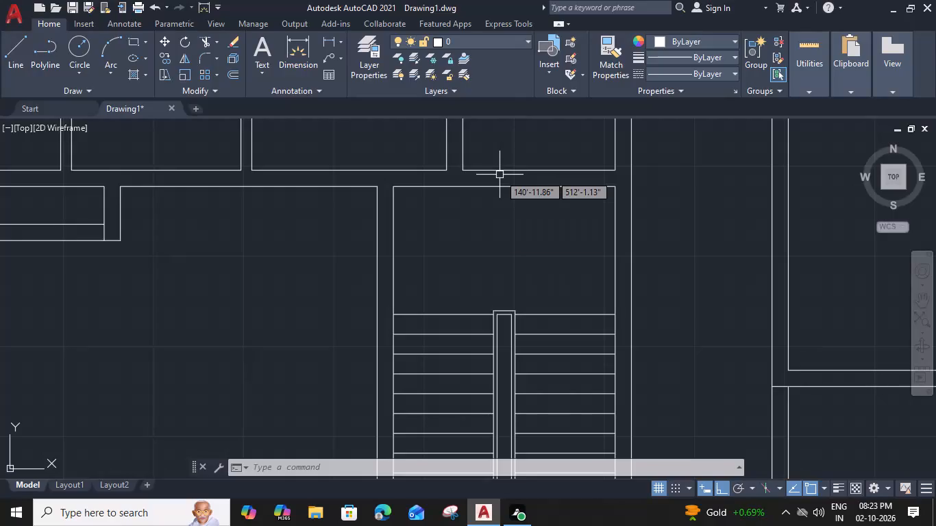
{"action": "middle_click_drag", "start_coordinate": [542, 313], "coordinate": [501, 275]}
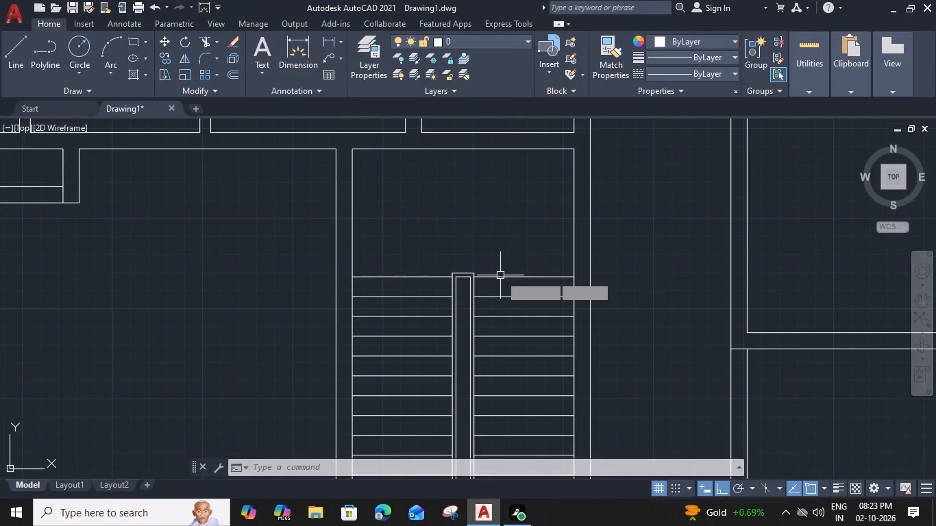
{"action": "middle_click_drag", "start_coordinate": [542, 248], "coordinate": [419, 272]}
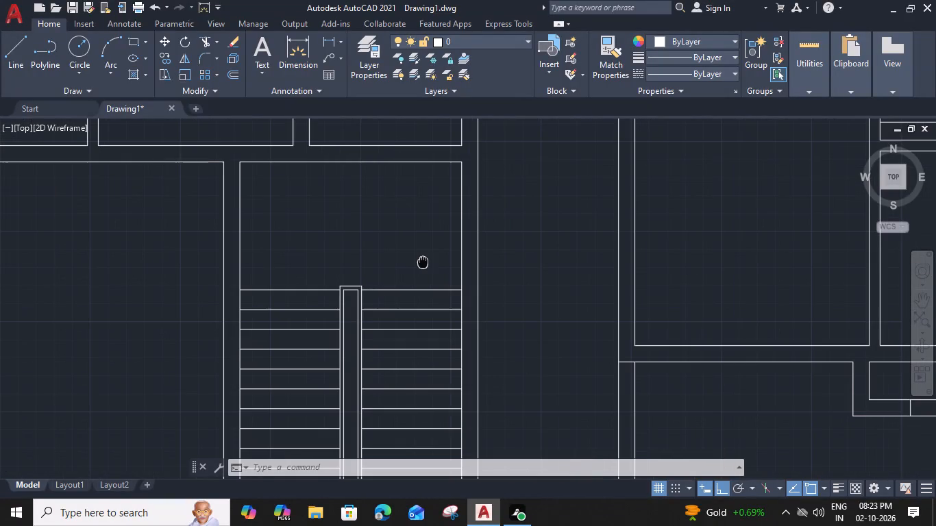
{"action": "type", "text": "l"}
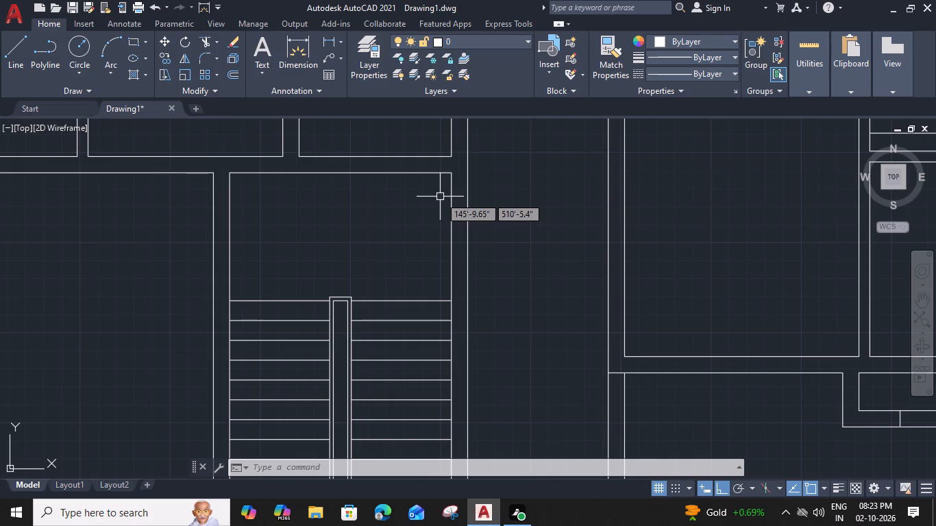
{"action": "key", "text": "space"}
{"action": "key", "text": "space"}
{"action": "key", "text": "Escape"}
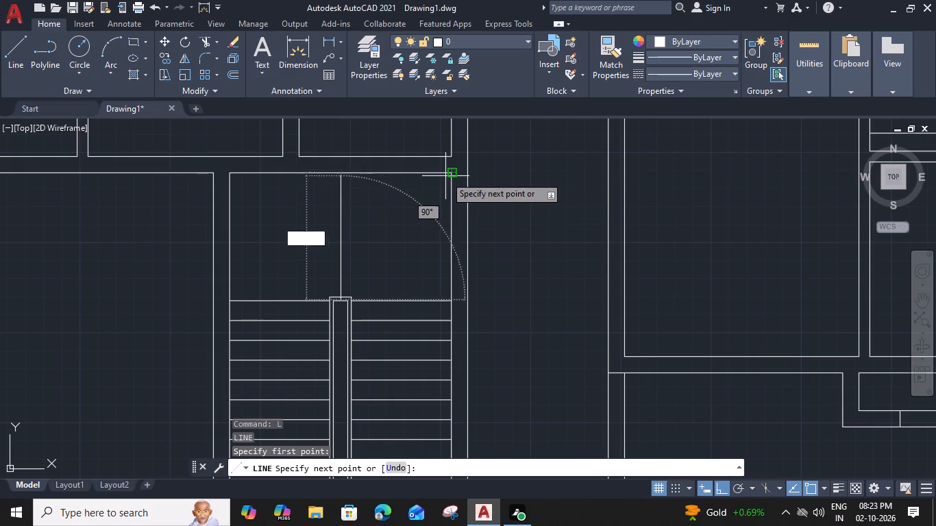
Draw a line across the thickness of the stairwell's east wall, starting from the stairwell's northeast inner corner.
{"action": "type", "text": "l"}
{"action": "key", "text": "space"}
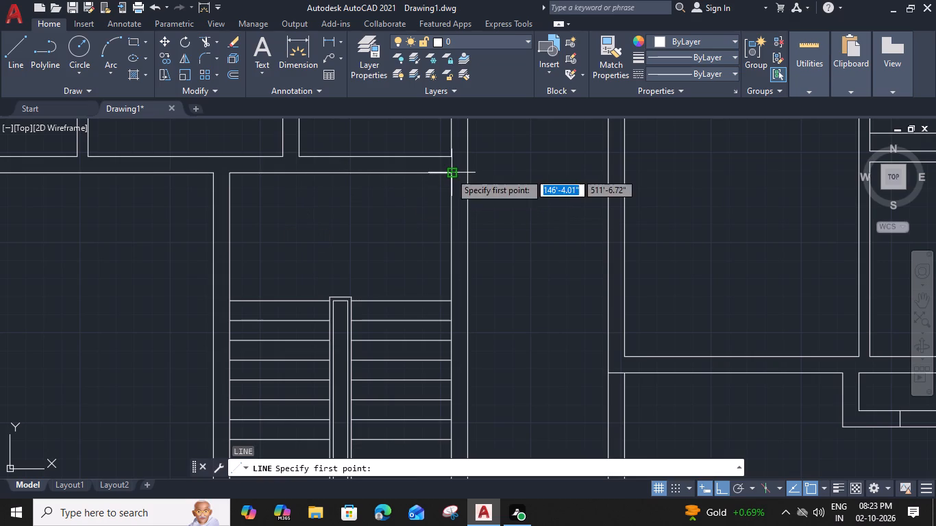
{"action": "left_click", "coordinate": [450, 173]}
{"action": "left_click", "coordinate": [466, 174]}
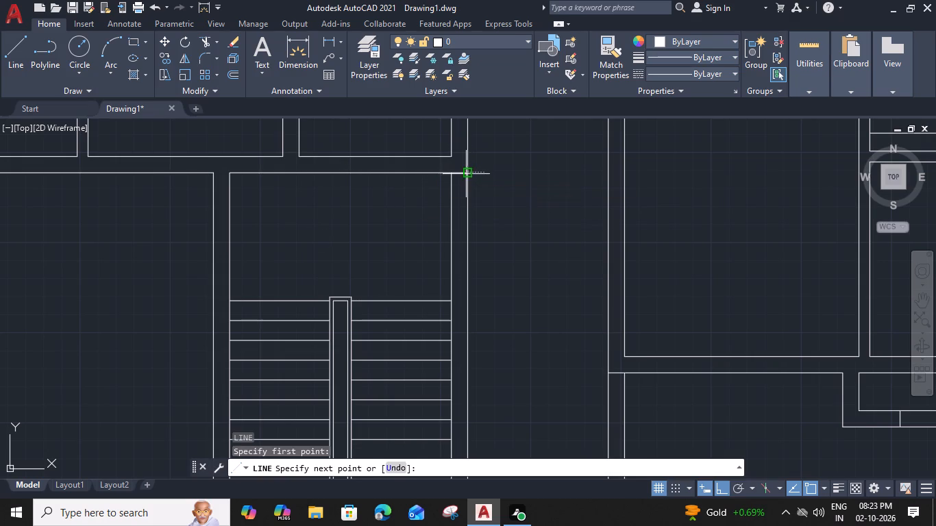
{"action": "key", "text": "Escape"}
In the apartment west of the open court, draw a line across its west outer wall, continuing the adjoining wall's south face.
{"action": "scroll", "coordinate": [328, 212], "scroll_direction": "down", "scroll_amount": 1}
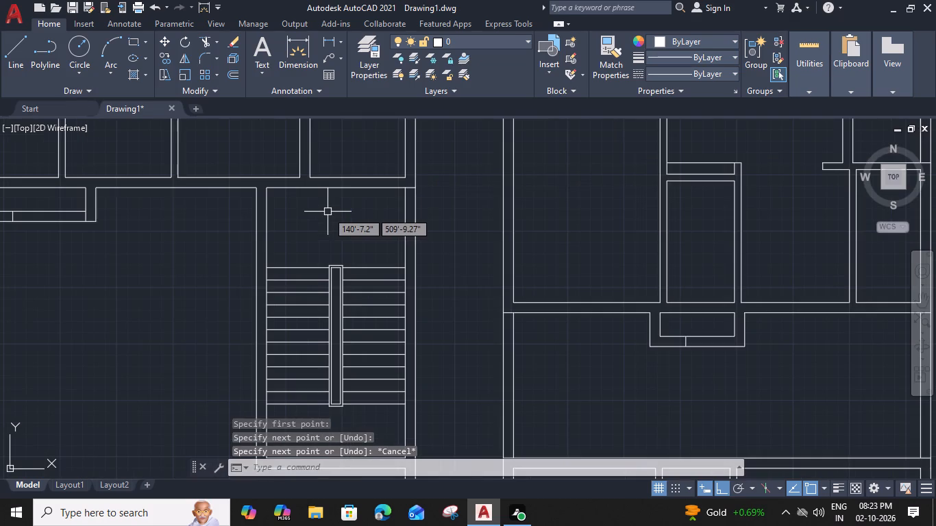
{"action": "middle_click_drag", "start_coordinate": [328, 212], "coordinate": [530, 233]}
{"action": "scroll", "coordinate": [480, 255], "scroll_direction": "down", "scroll_amount": 3}
{"action": "middle_click_drag", "start_coordinate": [341, 290], "coordinate": [383, 262]}
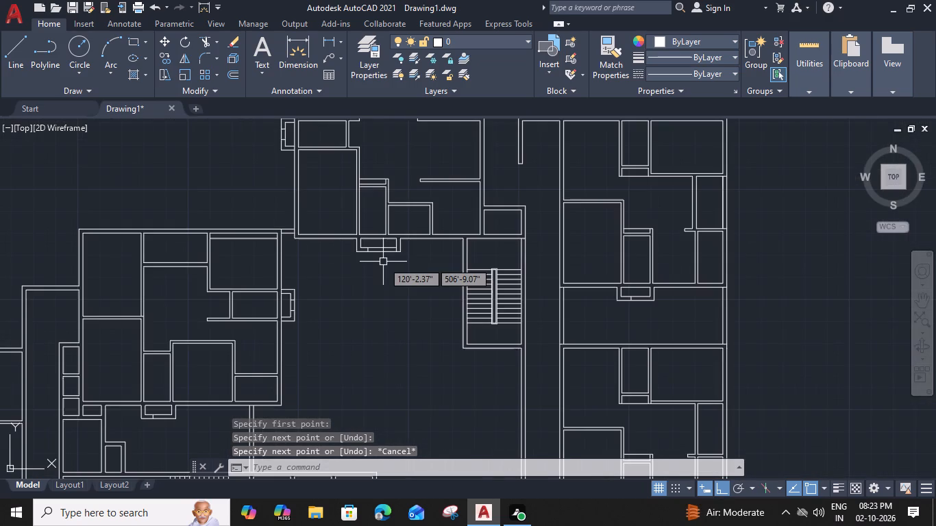
{"action": "middle_click_drag", "start_coordinate": [383, 262], "coordinate": [610, 100]}
{"action": "middle_click_drag", "start_coordinate": [423, 258], "coordinate": [478, 225]}
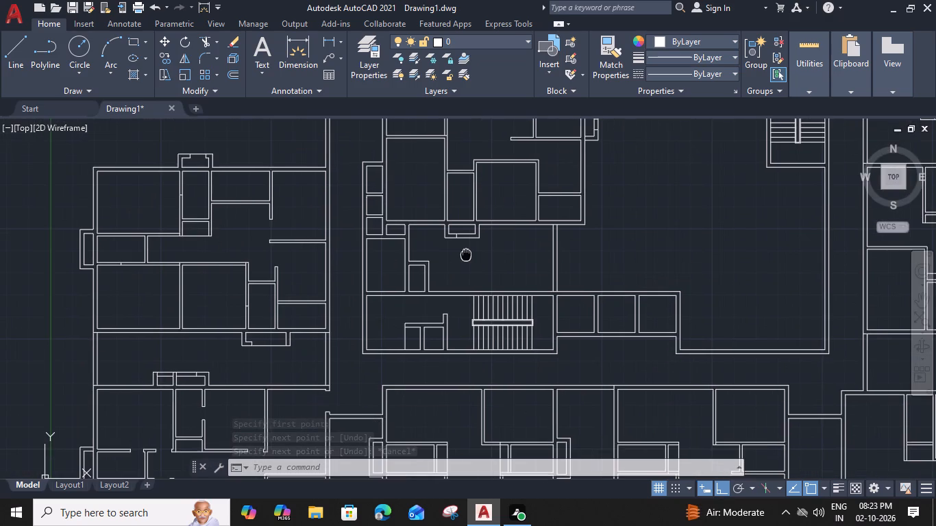
{"action": "middle_click_drag", "start_coordinate": [478, 225], "coordinate": [418, 306]}
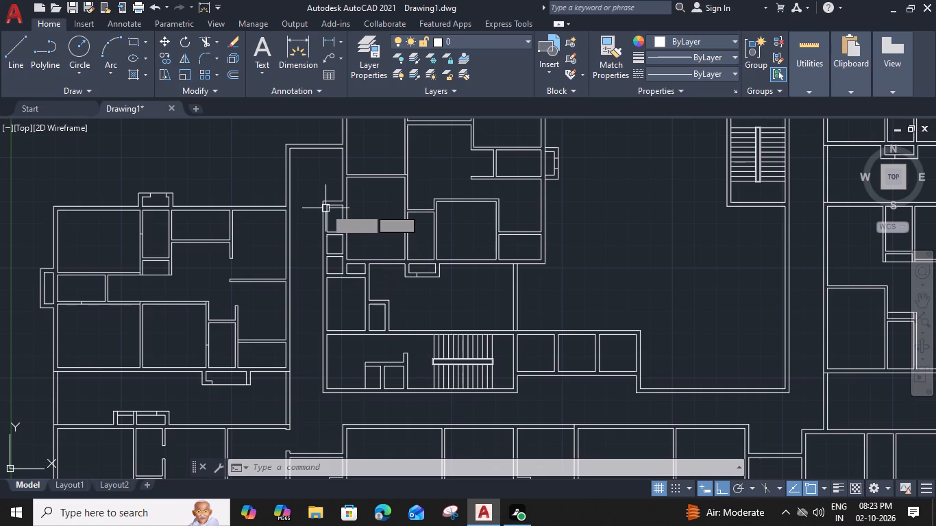
{"action": "middle_click_drag", "start_coordinate": [354, 183], "coordinate": [349, 249]}
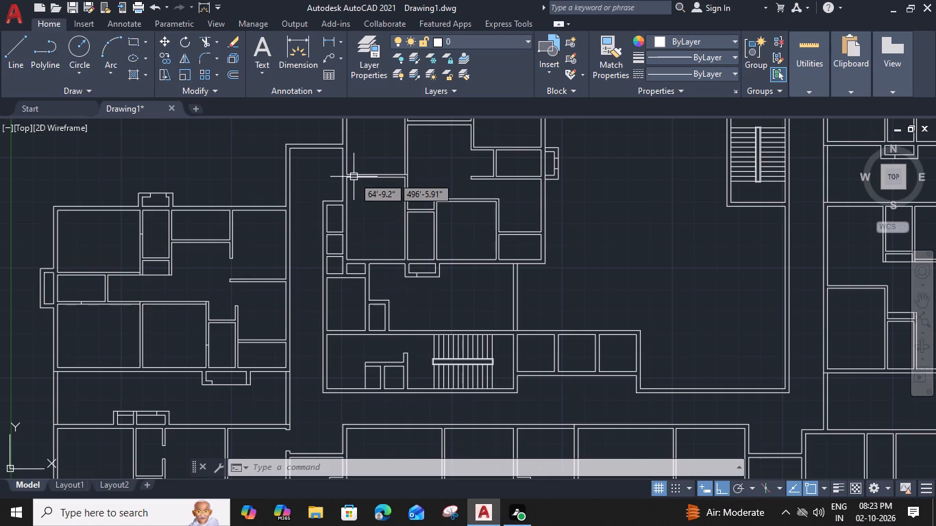
{"action": "scroll", "coordinate": [342, 214], "scroll_direction": "up", "scroll_amount": 3}
{"action": "type", "text": "l"}
{"action": "key", "text": "space"}
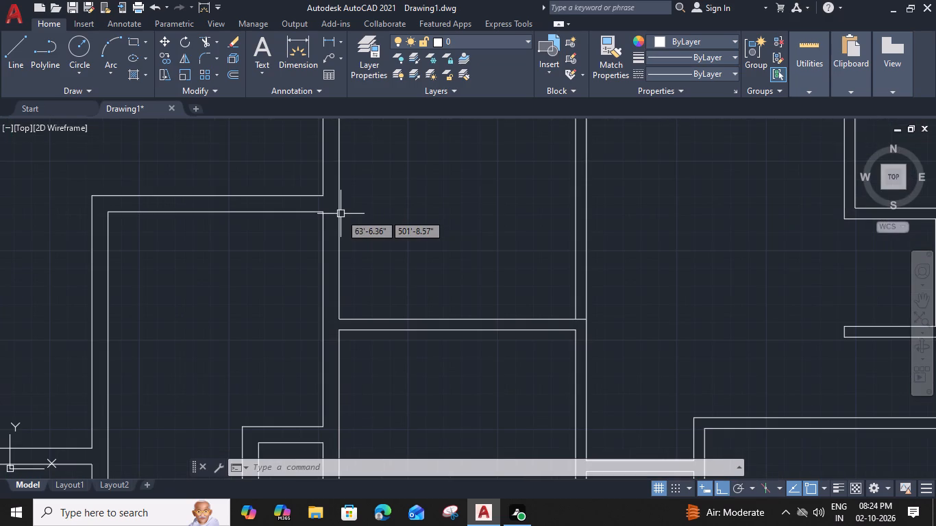
{"action": "left_click", "coordinate": [325, 214]}
{"action": "left_click", "coordinate": [339, 216]}
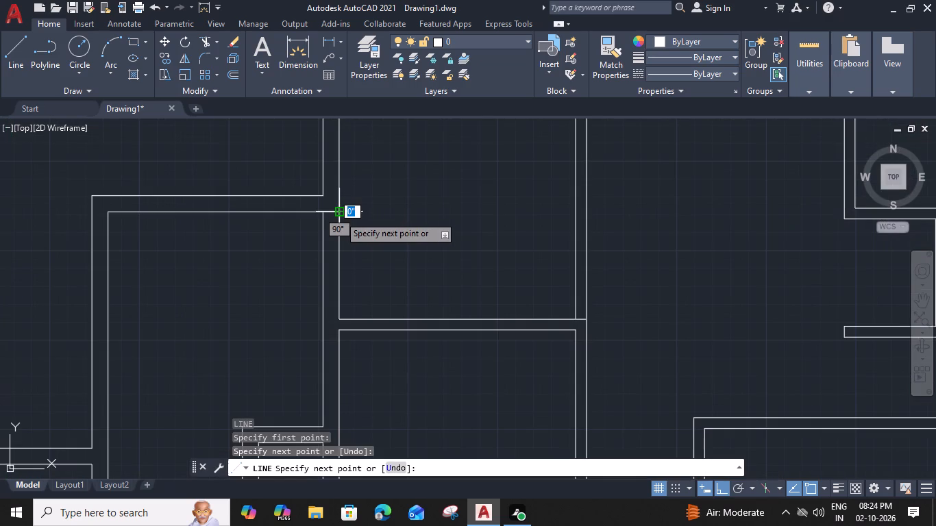
{"action": "key", "text": "Escape"}
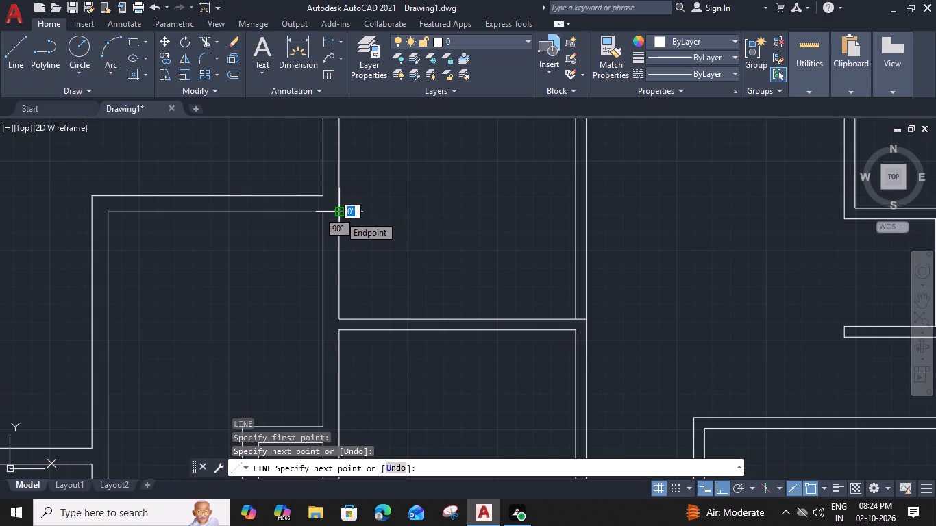
Draw a line across the partition east of the two western rooms, continuing the south face of the wall between them.
{"action": "scroll", "coordinate": [408, 263], "scroll_direction": "down", "scroll_amount": 1}
{"action": "middle_click_drag", "start_coordinate": [407, 263], "coordinate": [314, 181]}
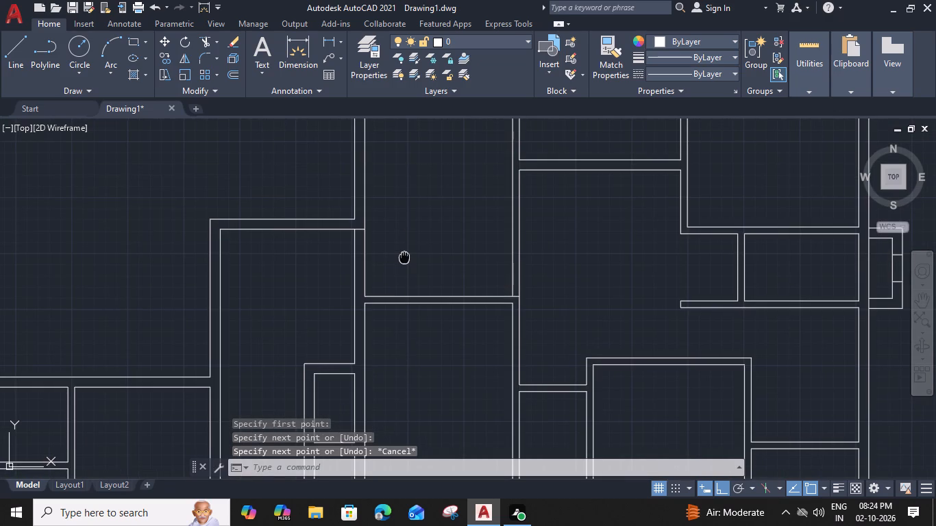
{"action": "key", "text": "space"}
{"action": "scroll", "coordinate": [423, 218], "scroll_direction": "up", "scroll_amount": 3}
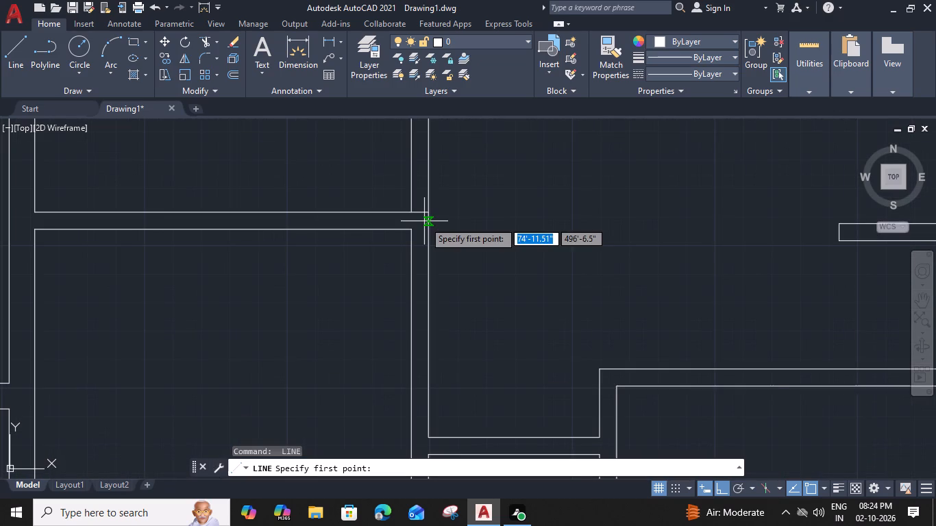
{"action": "left_click", "coordinate": [412, 228]}
{"action": "left_click", "coordinate": [428, 229]}
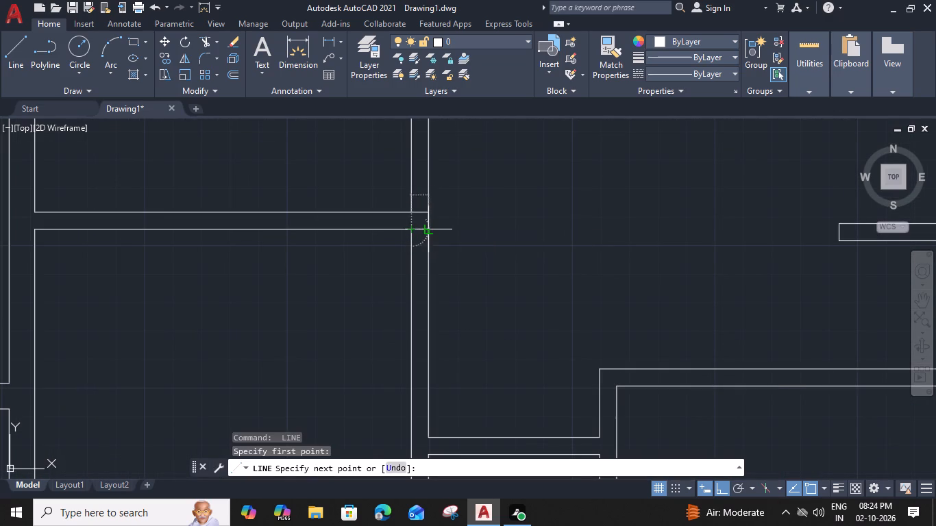
{"action": "key", "text": "Escape"}
Draw a 6" line across the partition between the southwest room and the narrow room beside it, partway along its length.
{"action": "scroll", "coordinate": [437, 272], "scroll_direction": "down", "scroll_amount": 2}
{"action": "middle_click_drag", "start_coordinate": [446, 288], "coordinate": [402, 164]}
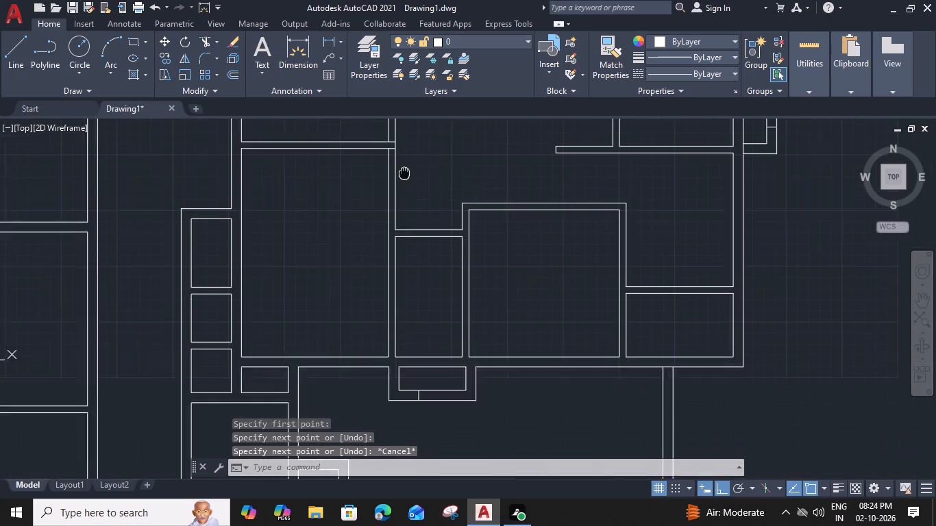
{"action": "middle_click_drag", "start_coordinate": [402, 164], "coordinate": [400, 159]}
{"action": "key", "text": "space"}
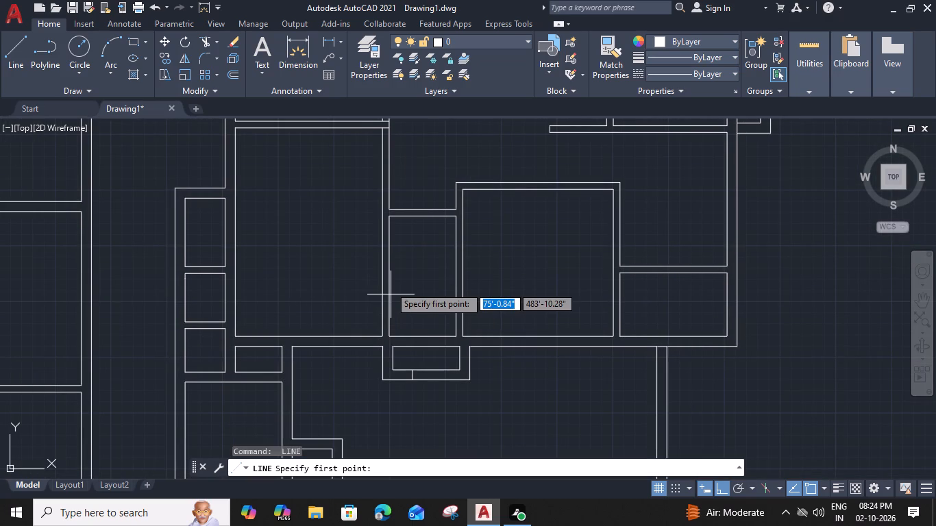
{"action": "left_click", "coordinate": [391, 278]}
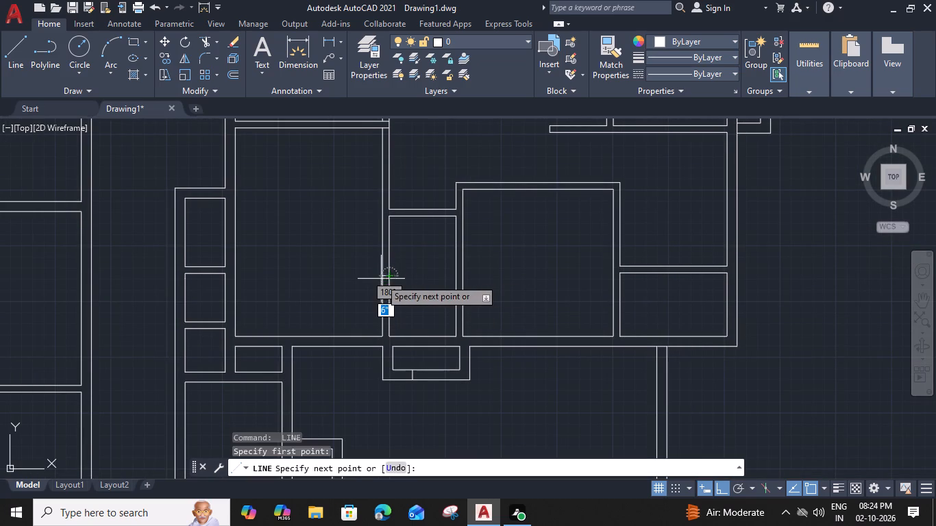
{"action": "left_click", "coordinate": [383, 277]}
{"action": "key", "text": "Escape"}
Draw a short line across the north wall thickness at the northwest inner corner of the southern middle room.
{"action": "middle_click_drag", "start_coordinate": [473, 275], "coordinate": [423, 298]}
{"action": "key", "text": "space"}
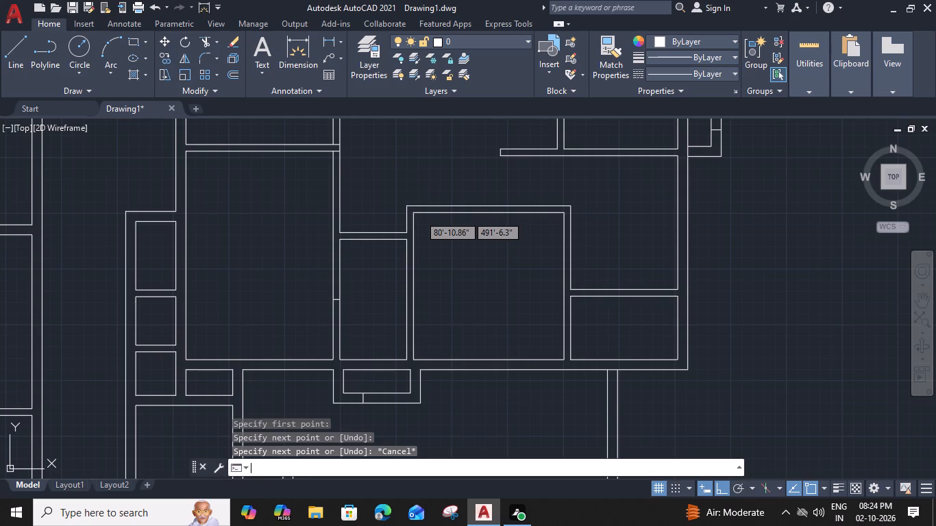
{"action": "left_click", "coordinate": [412, 216]}
{"action": "left_click", "coordinate": [412, 205]}
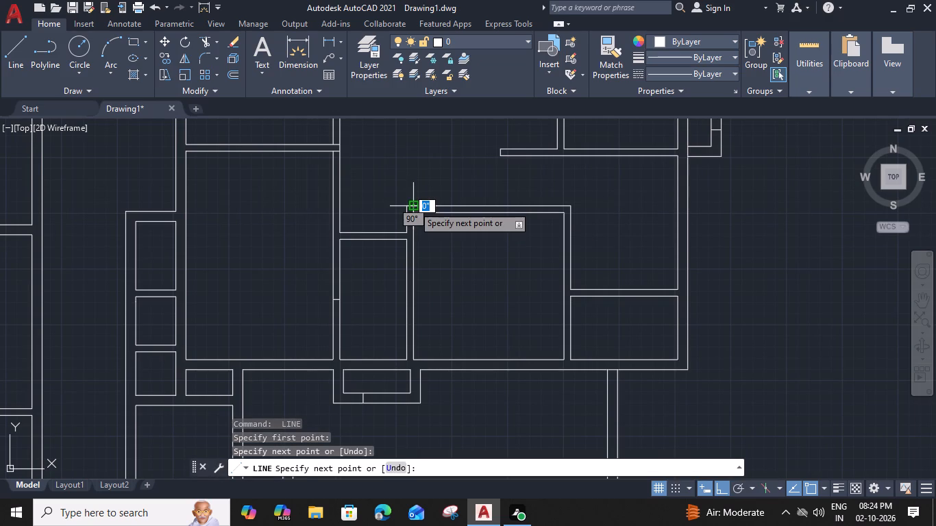
{"action": "key", "text": "Escape"}
Draw a short line closing the west end of the small southeast room's north wall, flush with the adjoining partition's east face.
{"action": "middle_click_drag", "start_coordinate": [443, 255], "coordinate": [442, 255]}
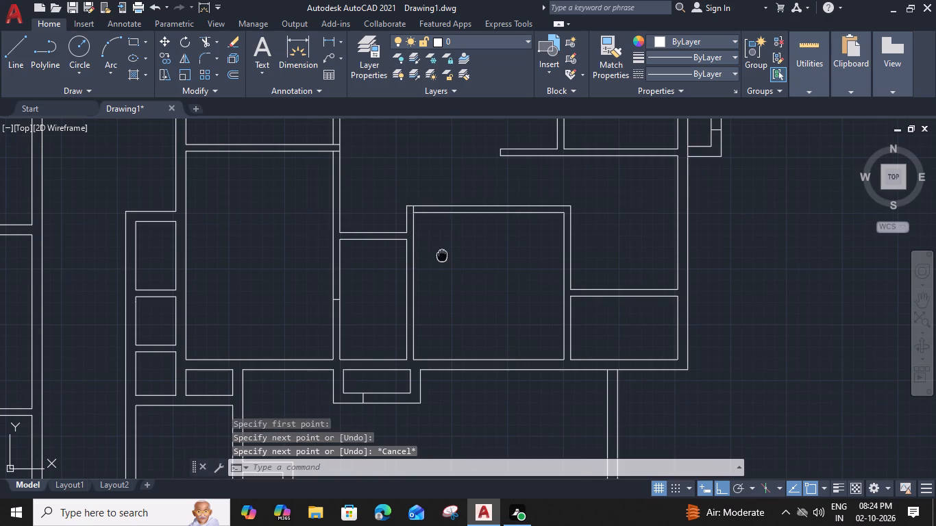
{"action": "middle_click_drag", "start_coordinate": [442, 255], "coordinate": [399, 320]}
{"action": "middle_click_drag", "start_coordinate": [541, 318], "coordinate": [463, 291]}
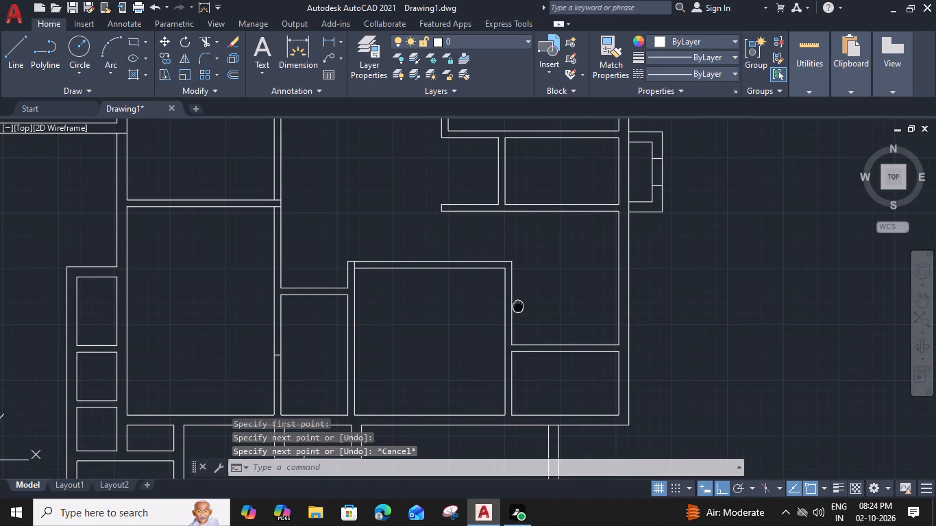
{"action": "key", "text": "space"}
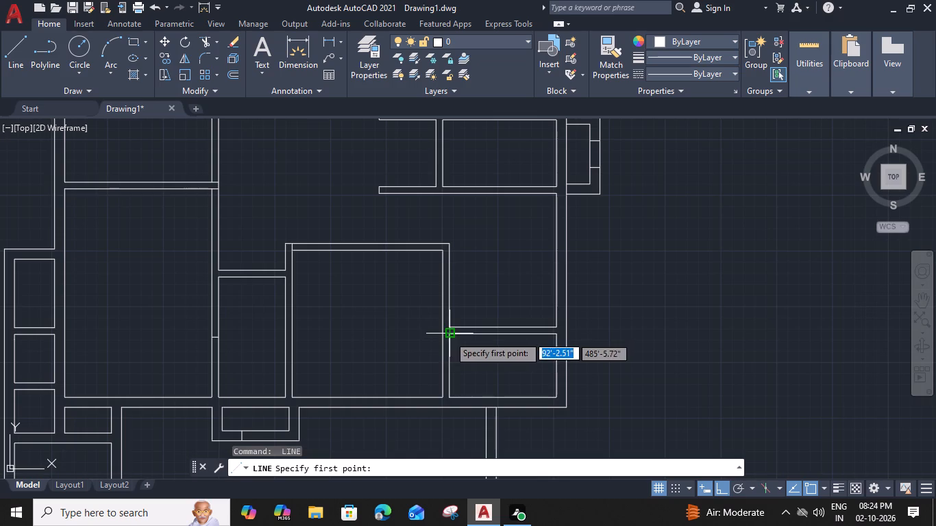
{"action": "left_click", "coordinate": [449, 336]}
{"action": "left_click", "coordinate": [449, 321]}
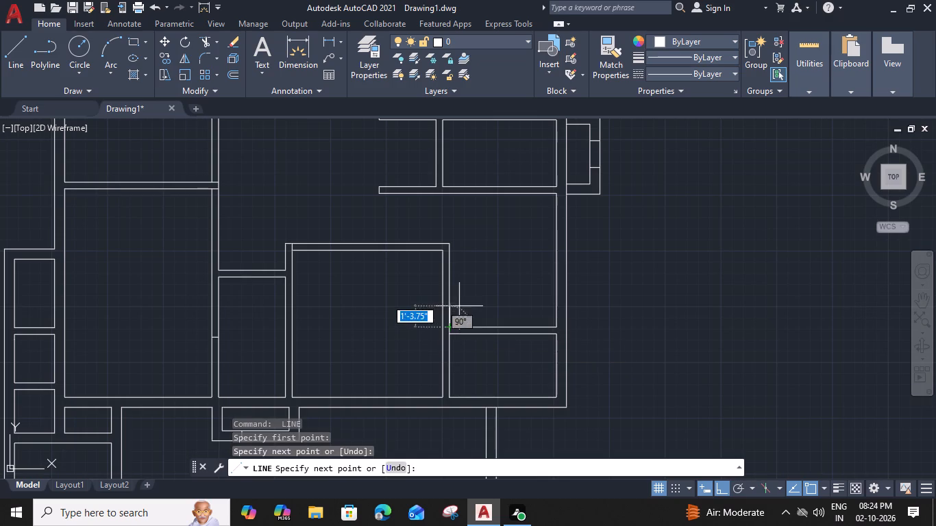
{"action": "middle_click_drag", "start_coordinate": [460, 275], "coordinate": [467, 309]}
{"action": "key", "text": "Escape"}
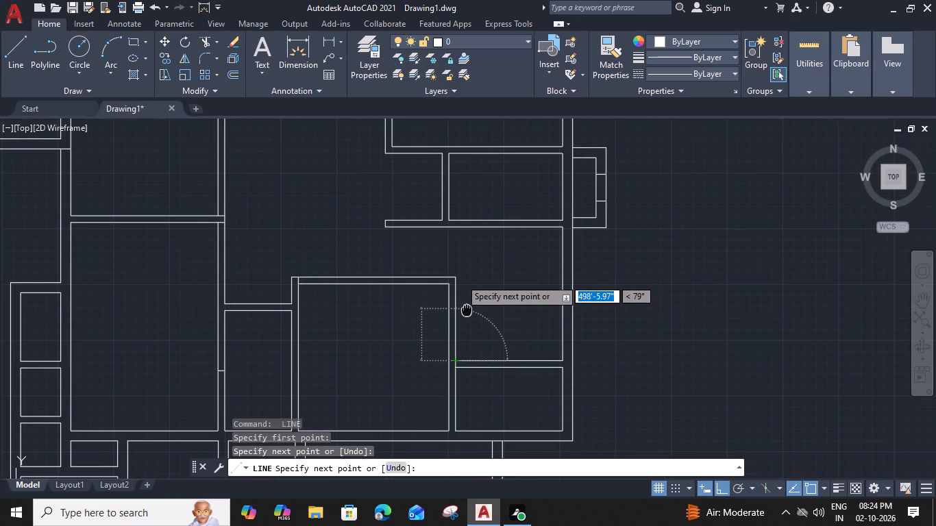
Draw lines across the top of the small eastern room's west partition and across the nearby wall at the northern room's southwest corner.
{"action": "middle_click_drag", "start_coordinate": [394, 189], "coordinate": [399, 216]}
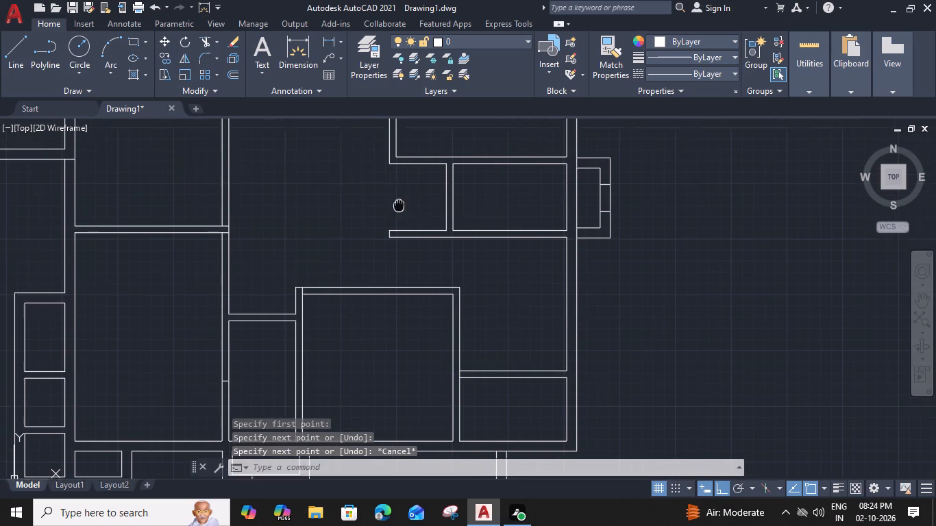
{"action": "middle_click_drag", "start_coordinate": [399, 216], "coordinate": [402, 237]}
{"action": "scroll", "coordinate": [456, 192], "scroll_direction": "up", "scroll_amount": 2}
{"action": "key", "text": "space"}
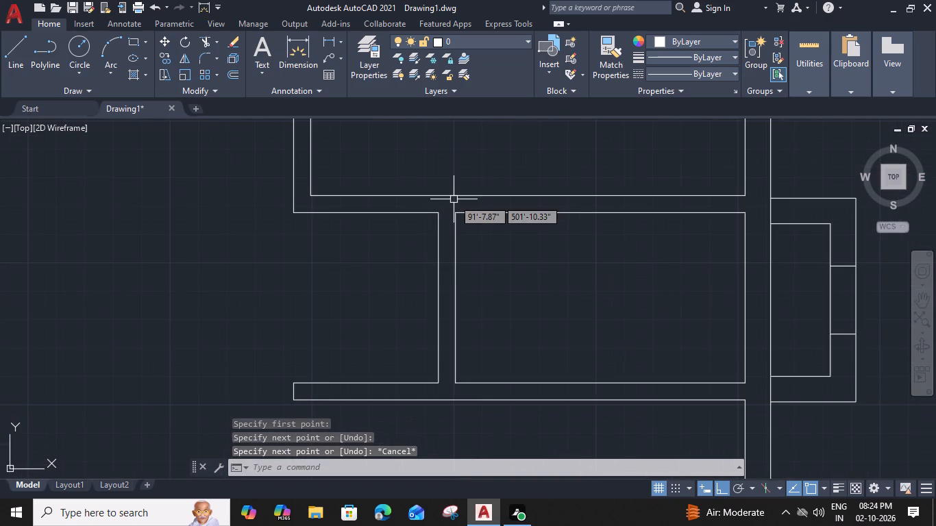
{"action": "left_click", "coordinate": [438, 217]}
{"action": "left_click", "coordinate": [458, 214]}
{"action": "key", "text": "Escape"}
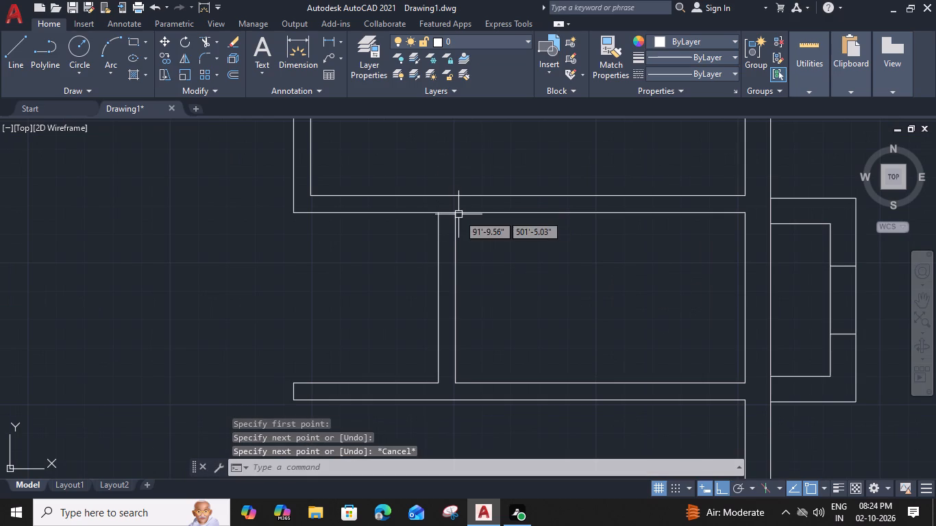
{"action": "key", "text": "space"}
{"action": "left_click", "coordinate": [308, 195]}
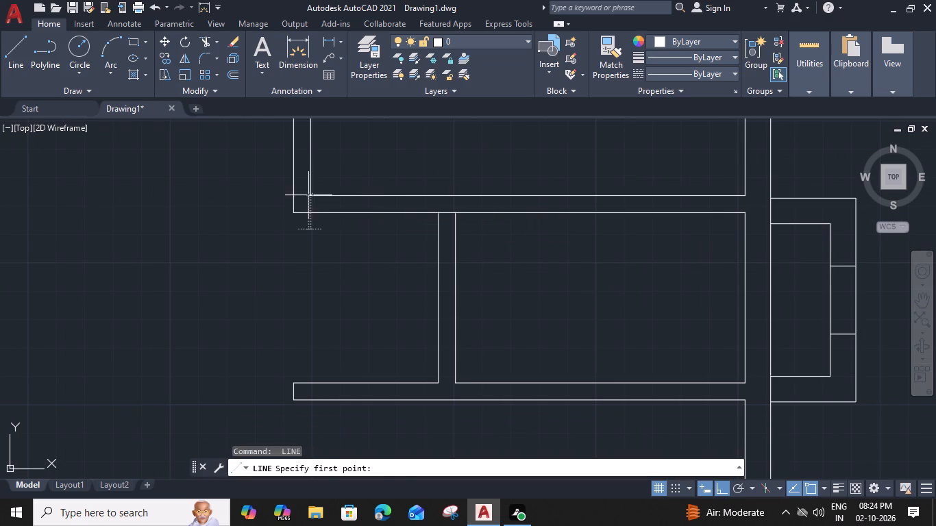
{"action": "left_click", "coordinate": [312, 208]}
{"action": "key", "text": "Escape"}
Draw a 6" line across the northwest room's east partition, a short distance south of the adjoining east-west wall.
{"action": "scroll", "coordinate": [312, 208], "scroll_direction": "down", "scroll_amount": 3}
{"action": "middle_click_drag", "start_coordinate": [214, 242], "coordinate": [216, 251]}
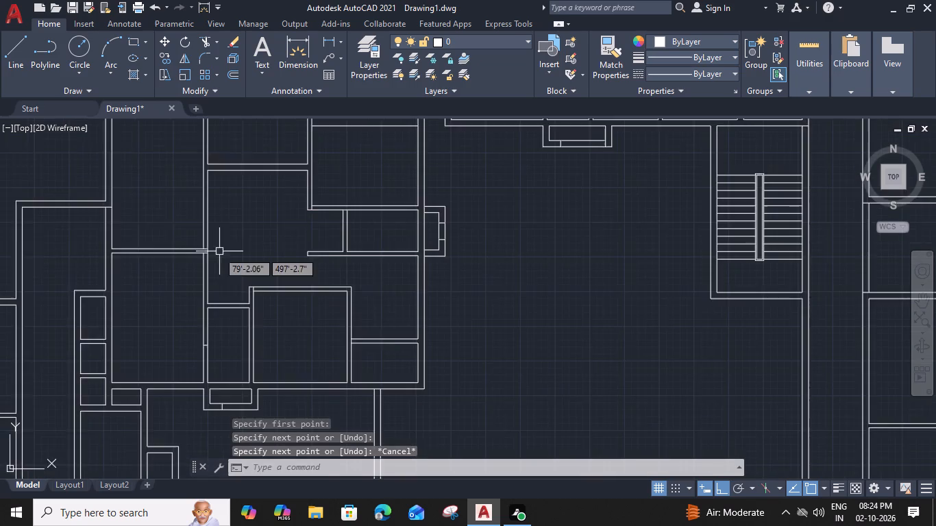
{"action": "middle_click_drag", "start_coordinate": [216, 251], "coordinate": [342, 246]}
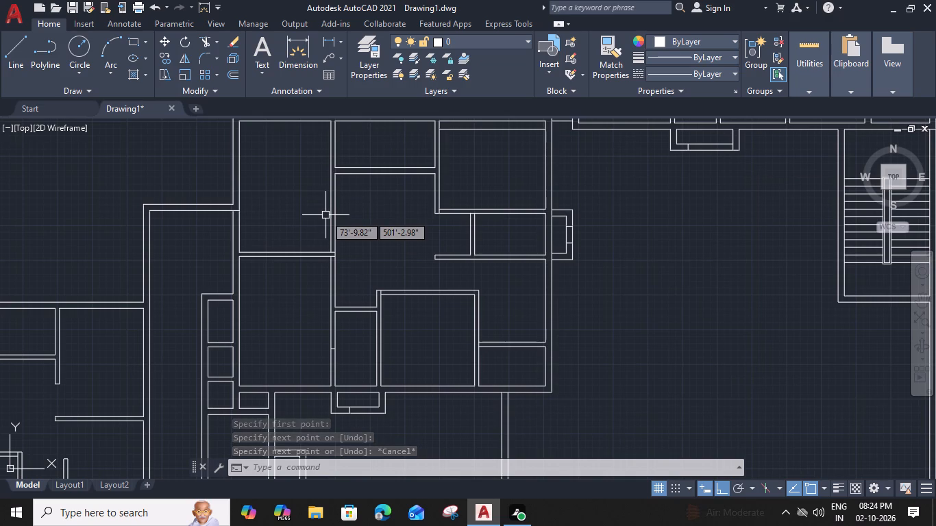
{"action": "key", "text": "l"}
{"action": "key", "text": "space"}
{"action": "scroll", "coordinate": [334, 215], "scroll_direction": "up", "scroll_amount": 1}
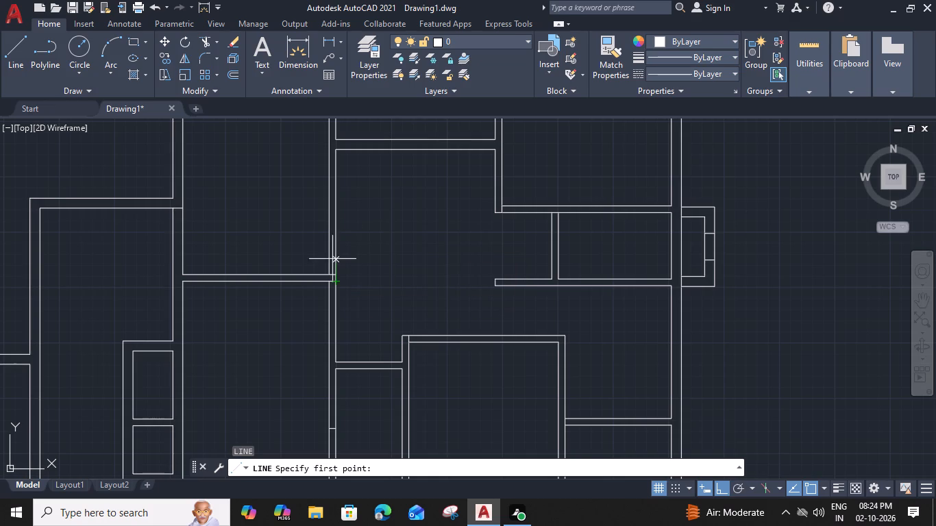
{"action": "middle_click_drag", "start_coordinate": [358, 217], "coordinate": [384, 263]}
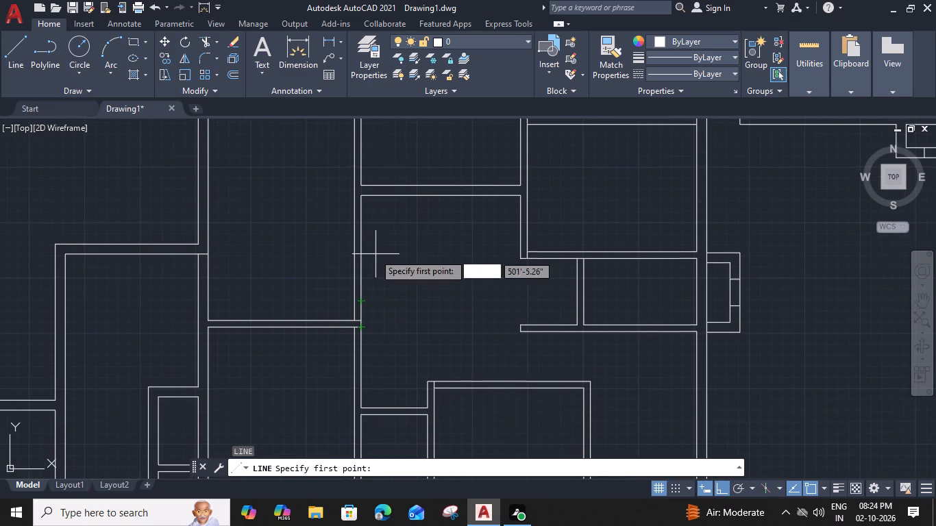
{"action": "left_click", "coordinate": [362, 229]}
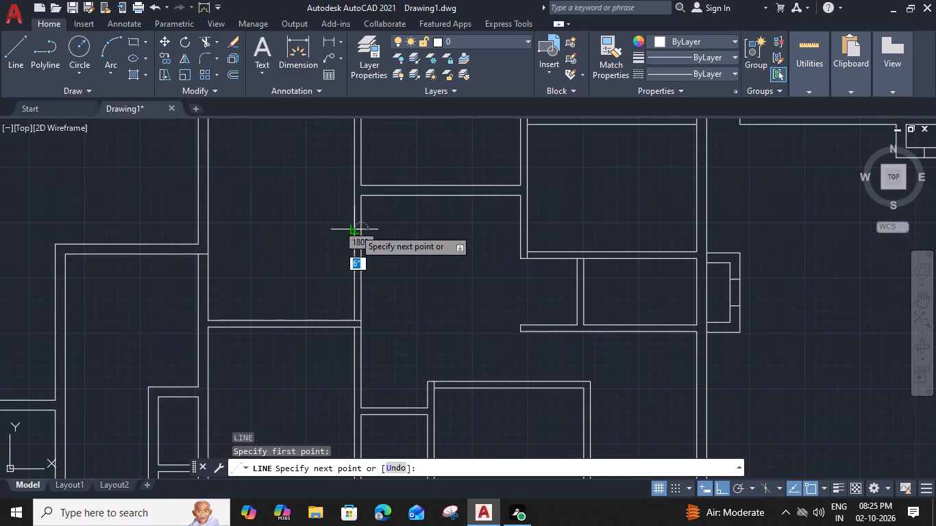
{"action": "left_click", "coordinate": [354, 229]}
{"action": "key", "text": "Escape"}
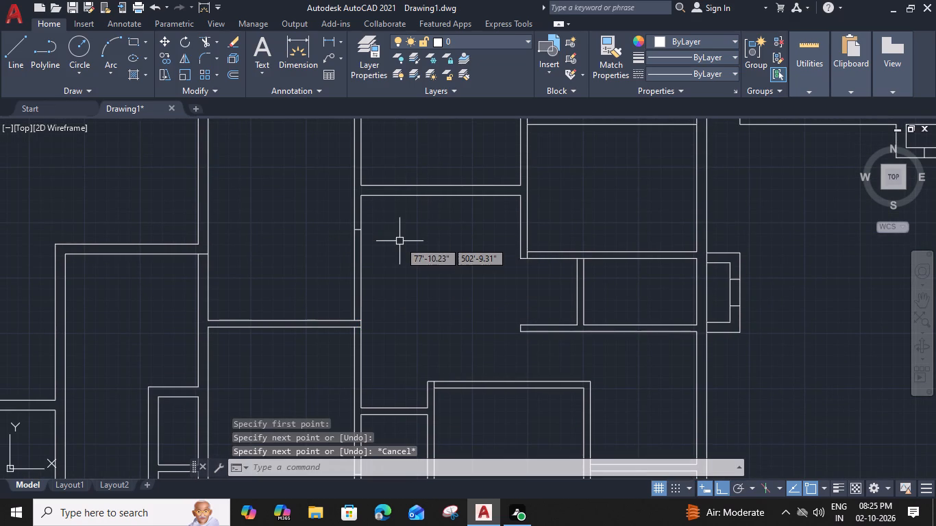
{"action": "type", "text": "tr"}
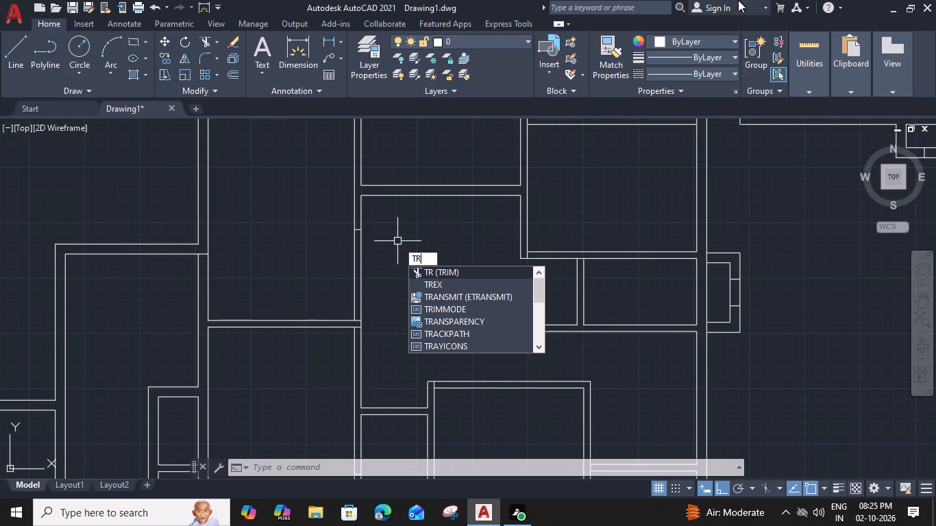
{"action": "key", "text": "Escape"}
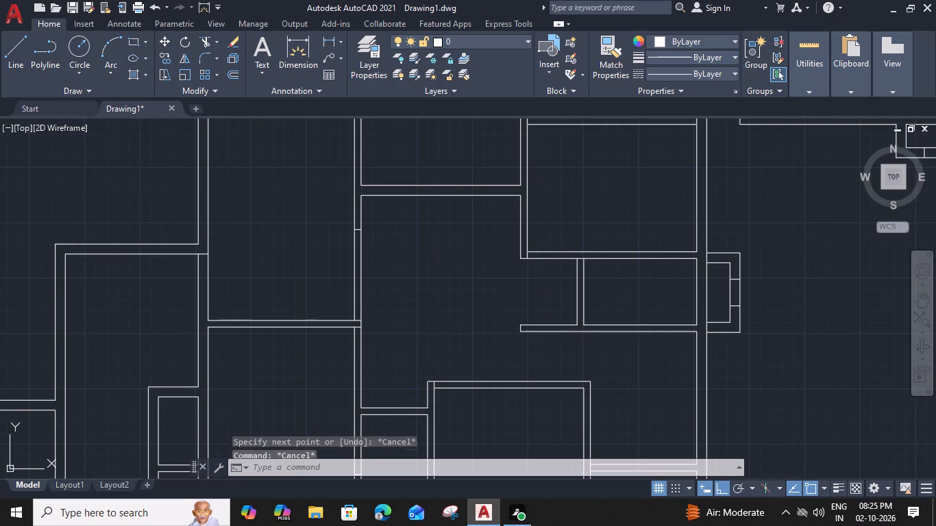
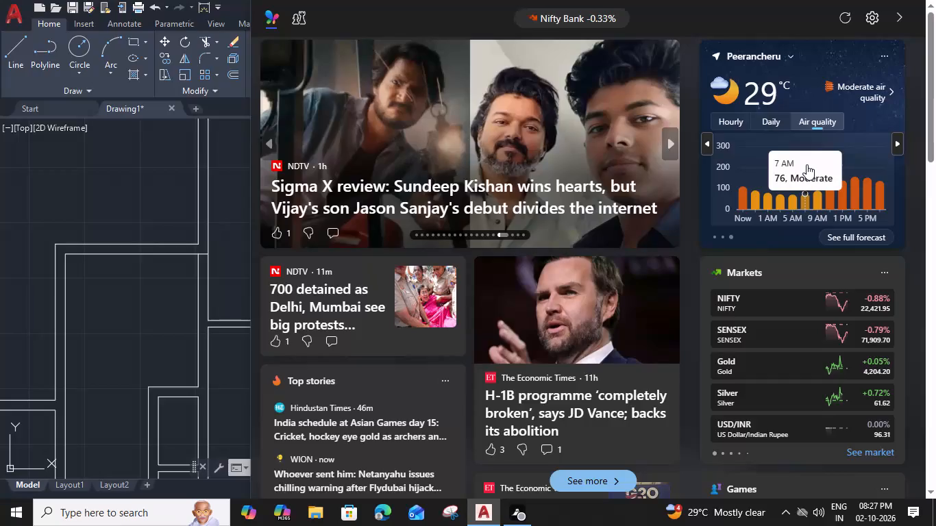
Offset the short line across the upper-left room's west wall 3" south, and the new line 3' further for an opening.
{"action": "middle_click_drag", "start_coordinate": [382, 258], "coordinate": [431, 275]}
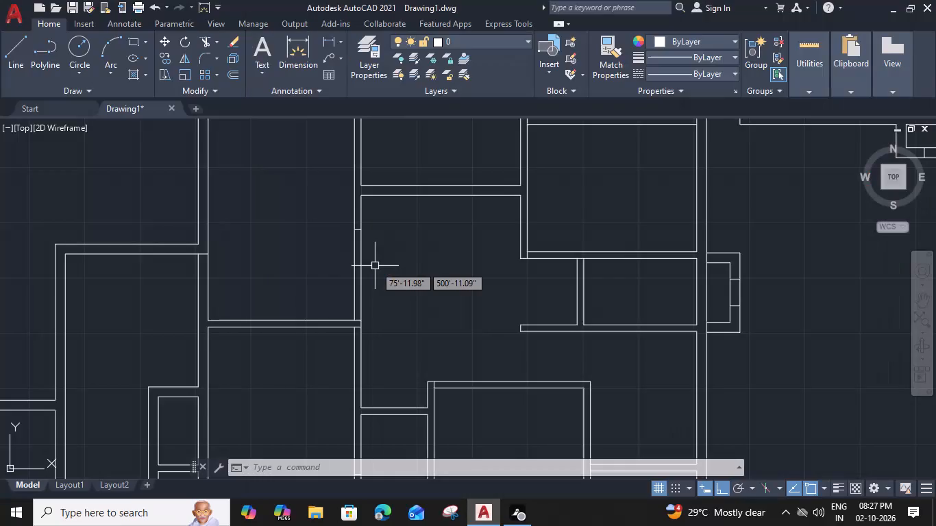
{"action": "scroll", "coordinate": [252, 275], "scroll_direction": "up", "scroll_amount": 2}
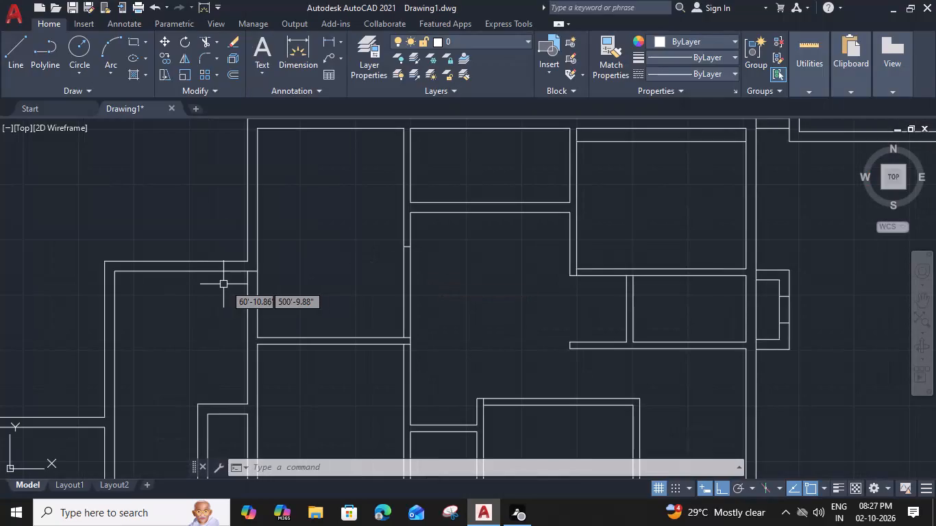
{"action": "left_click", "coordinate": [254, 266]}
{"action": "type", "text": "o"}
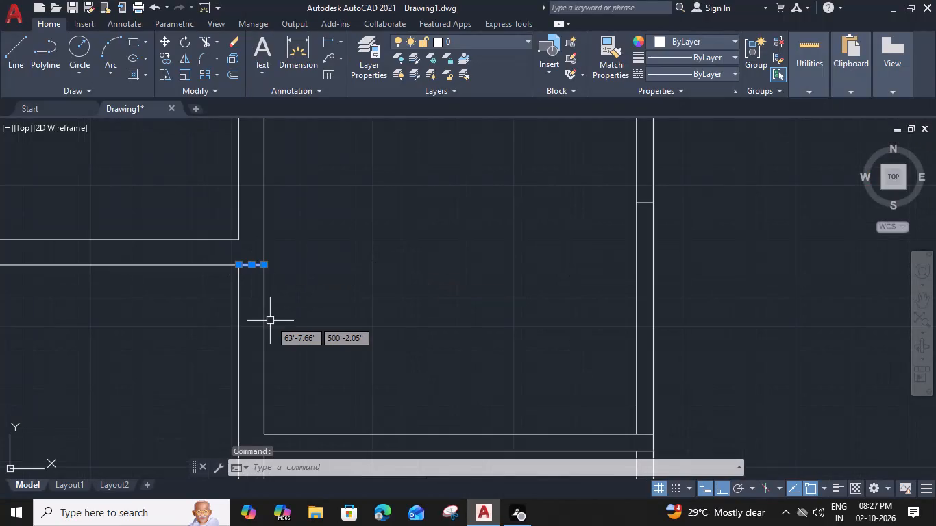
{"action": "key", "text": "space"}
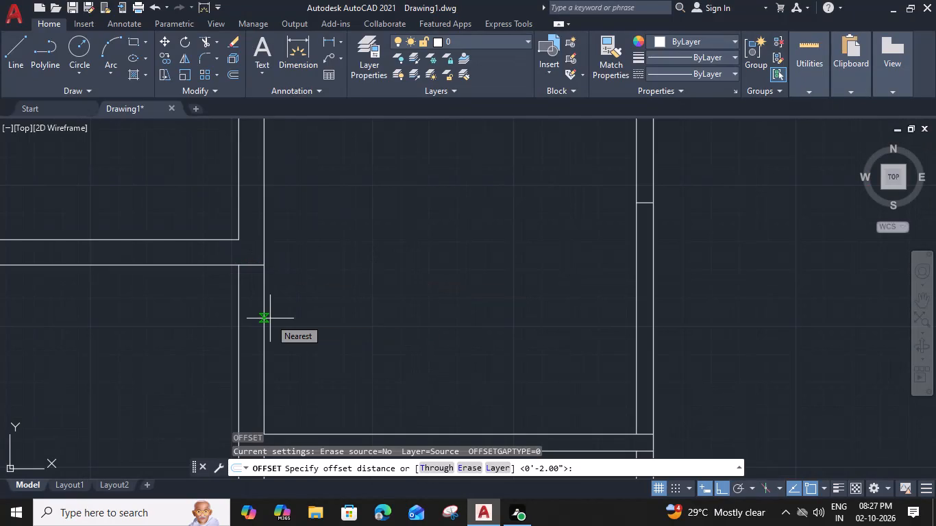
{"action": "key", "text": "3"}
{"action": "key", "text": "shift+quotedbl"}
{"action": "key", "text": "Return"}
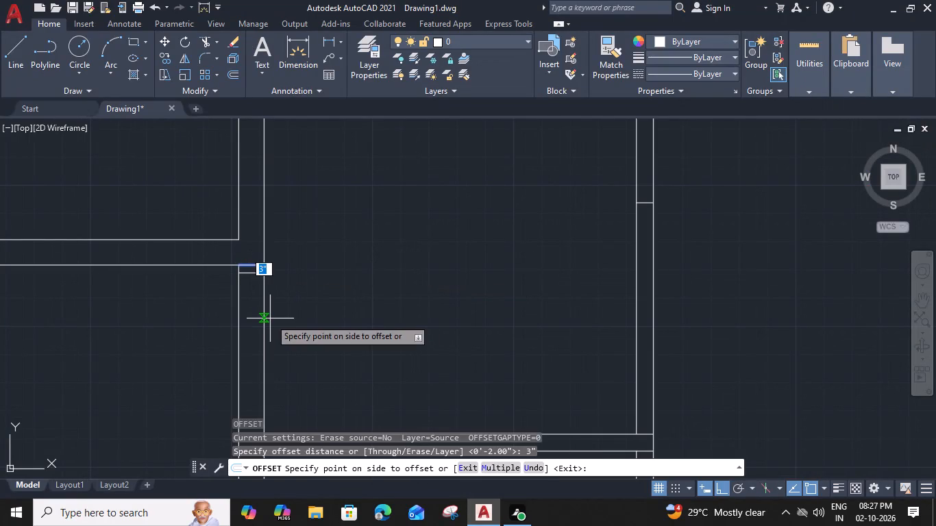
{"action": "left_click", "coordinate": [270, 318]}
{"action": "left_click", "coordinate": [249, 273]}
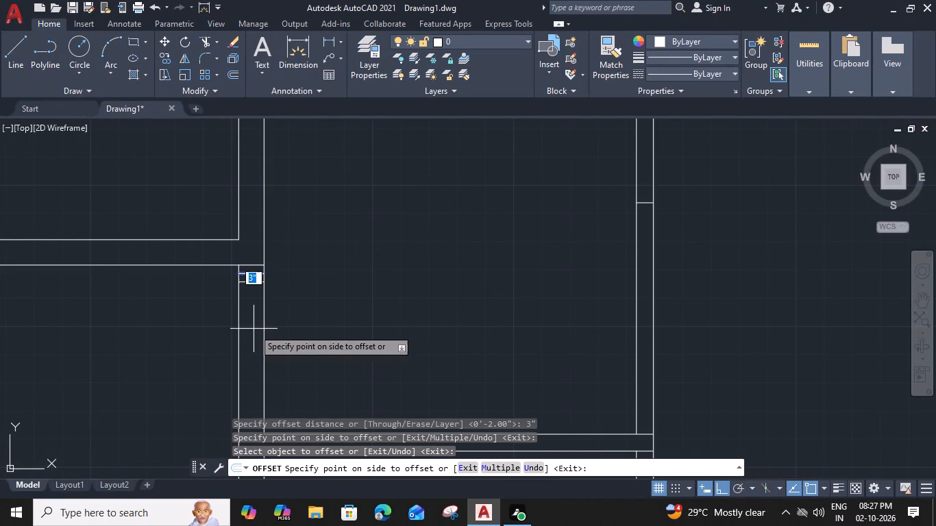
{"action": "key", "text": "3"}
{"action": "key", "text": "apostrophe"}
{"action": "key", "text": "space"}
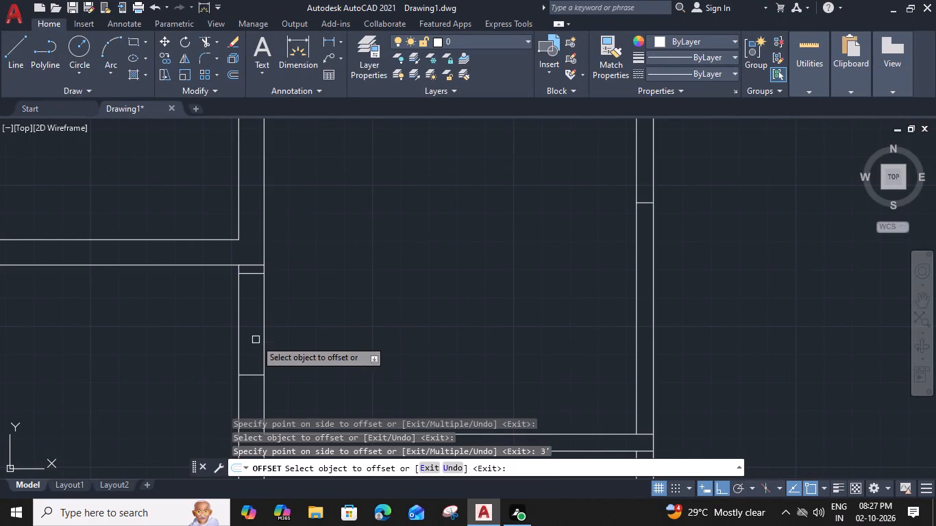
Offset the opening's lower edge line in the upper-left room's west wall 1' further south.
{"action": "scroll", "coordinate": [286, 335], "scroll_direction": "down", "scroll_amount": 3}
{"action": "middle_click_drag", "start_coordinate": [330, 308], "coordinate": [319, 267]}
{"action": "scroll", "coordinate": [264, 312], "scroll_direction": "up", "scroll_amount": 5}
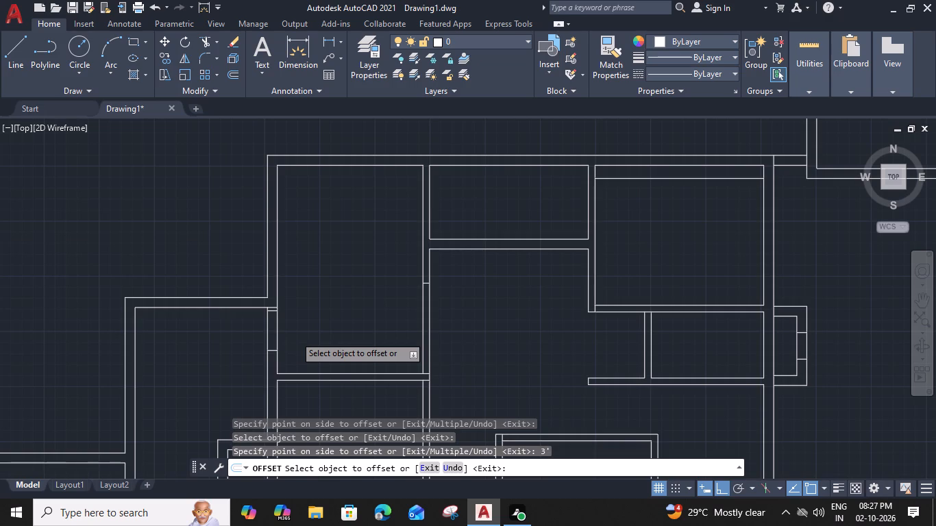
{"action": "left_click", "coordinate": [300, 242]}
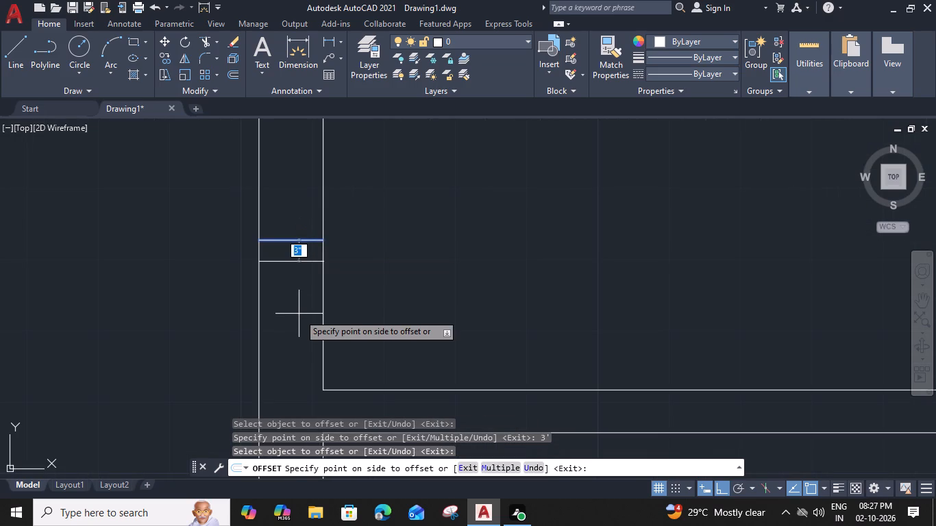
{"action": "type", "text": "1'"}
{"action": "key", "text": "space"}
Mark an opening in the lower-left room's east wall, offsetting its top end line 3" south and the new line 3' further.
{"action": "scroll", "coordinate": [298, 314], "scroll_direction": "down", "scroll_amount": 4}
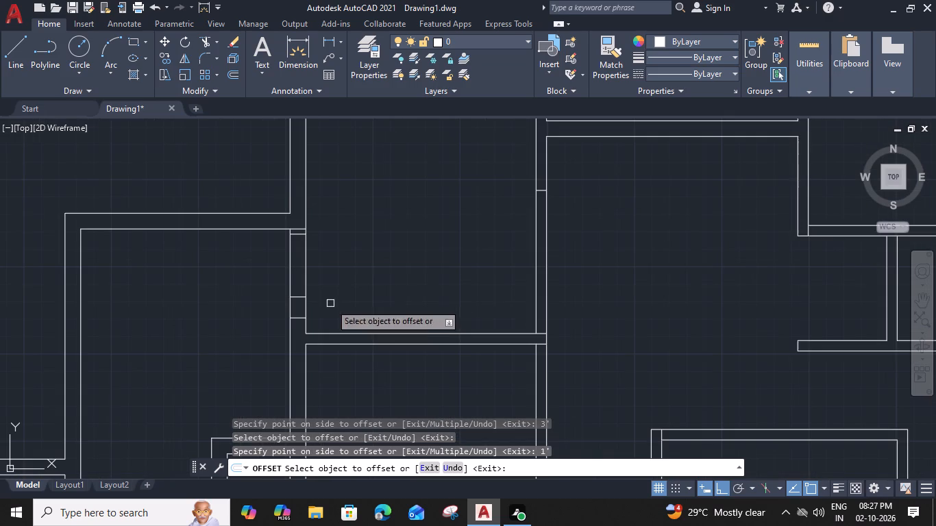
{"action": "middle_click_drag", "start_coordinate": [563, 283], "coordinate": [460, 134]}
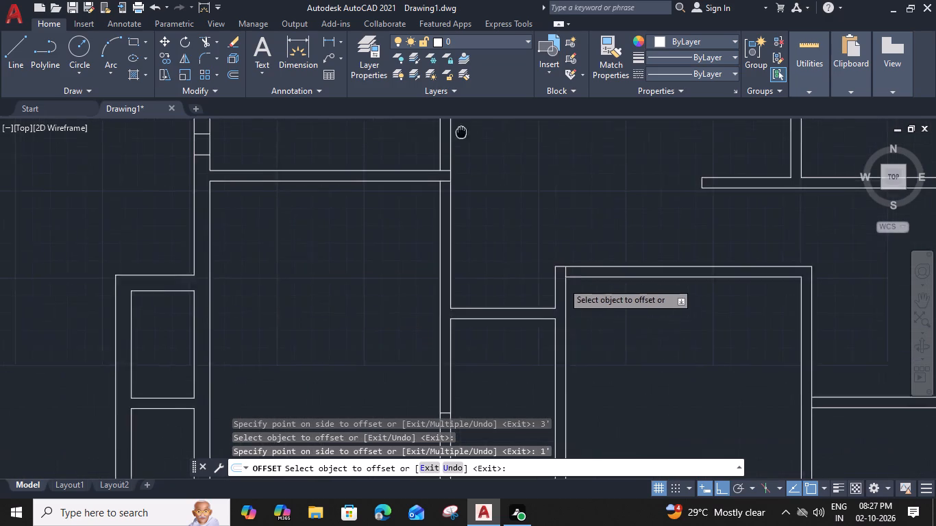
{"action": "middle_click_drag", "start_coordinate": [460, 134], "coordinate": [460, 134]}
{"action": "scroll", "coordinate": [442, 188], "scroll_direction": "up", "scroll_amount": 2}
{"action": "left_click", "coordinate": [436, 203]}
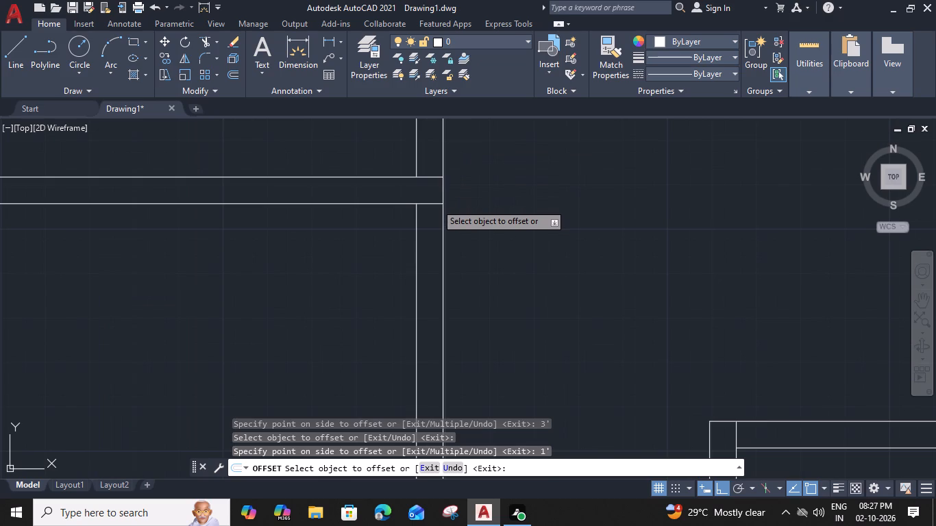
{"action": "left_click", "coordinate": [431, 255]}
{"action": "left_click", "coordinate": [438, 217]}
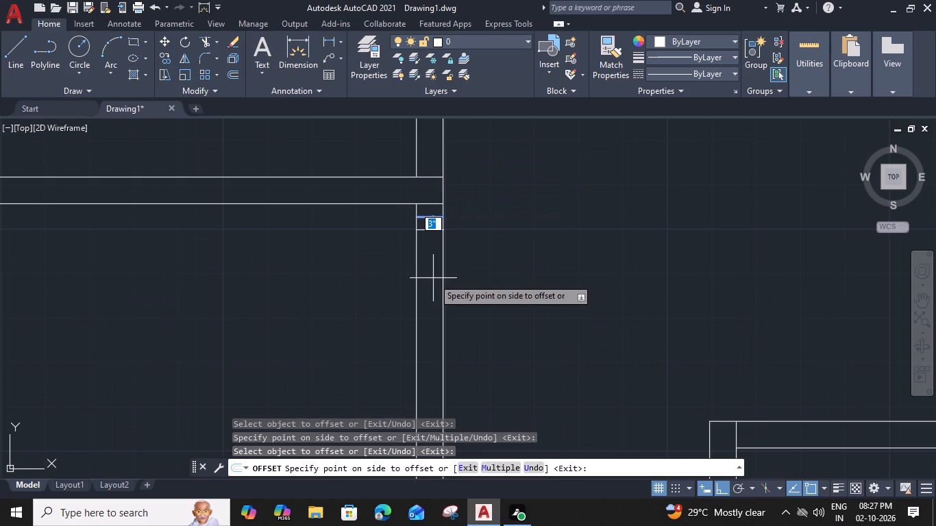
{"action": "type", "text": "3'"}
{"action": "key", "text": "space"}
Offset the short cross line between the lower-left room and the small adjoining room 1'3" to both north and south.
{"action": "scroll", "coordinate": [437, 284], "scroll_direction": "down", "scroll_amount": 3}
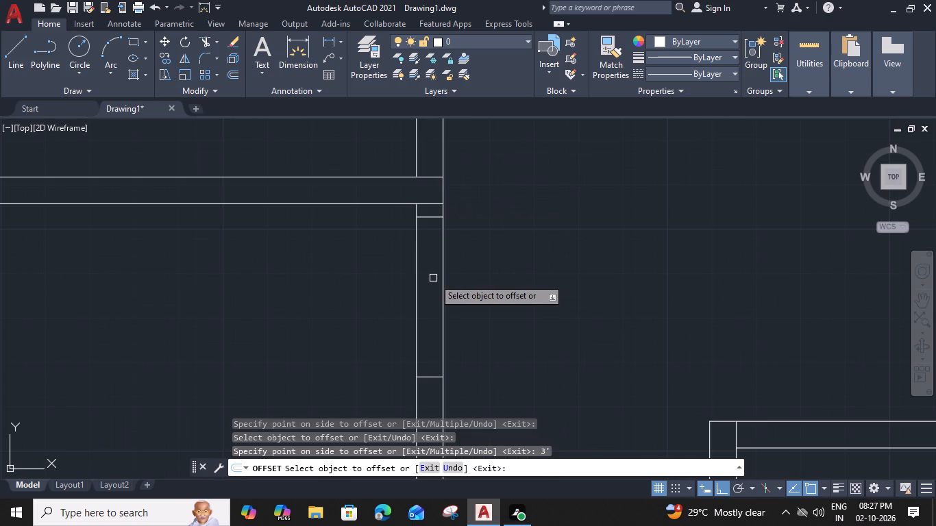
{"action": "middle_click_drag", "start_coordinate": [441, 281], "coordinate": [417, 72]}
{"action": "scroll", "coordinate": [416, 272], "scroll_direction": "up", "scroll_amount": 4}
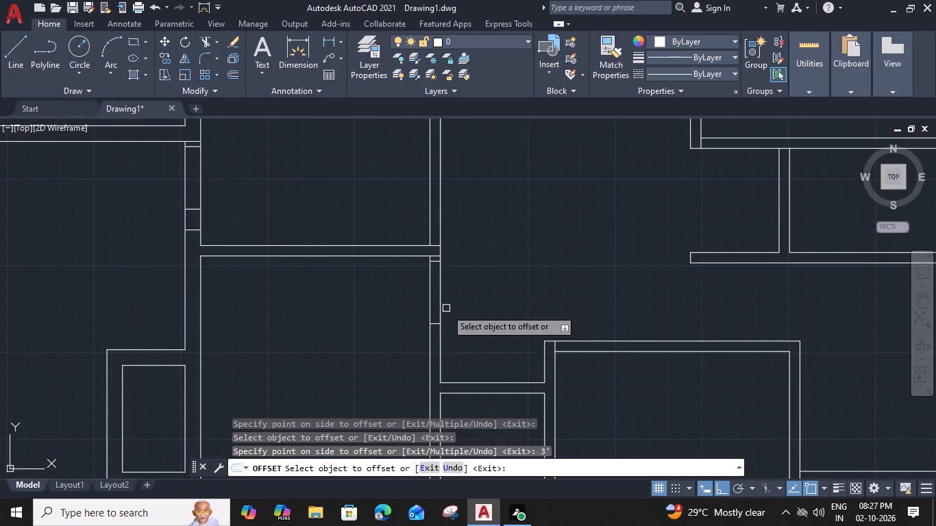
{"action": "left_click", "coordinate": [395, 303]}
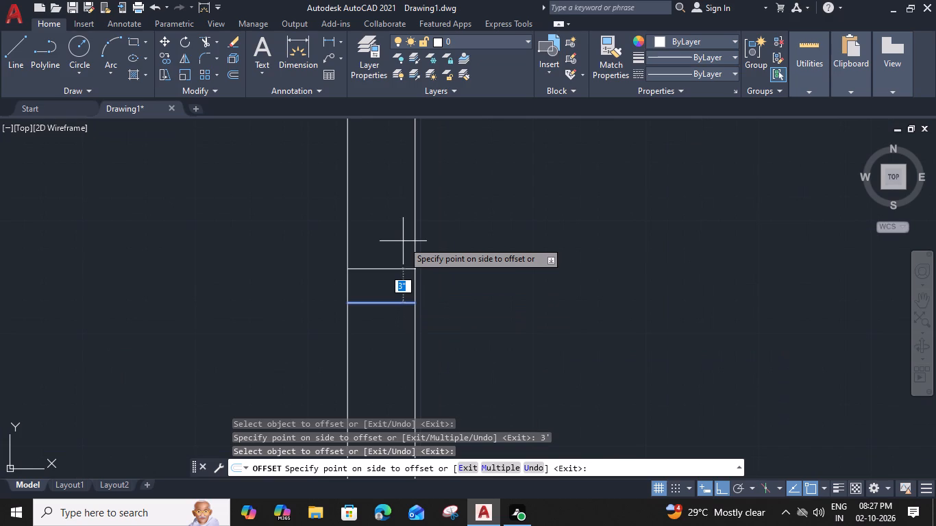
{"action": "key", "text": "1"}
{"action": "type", "text": "'3"}
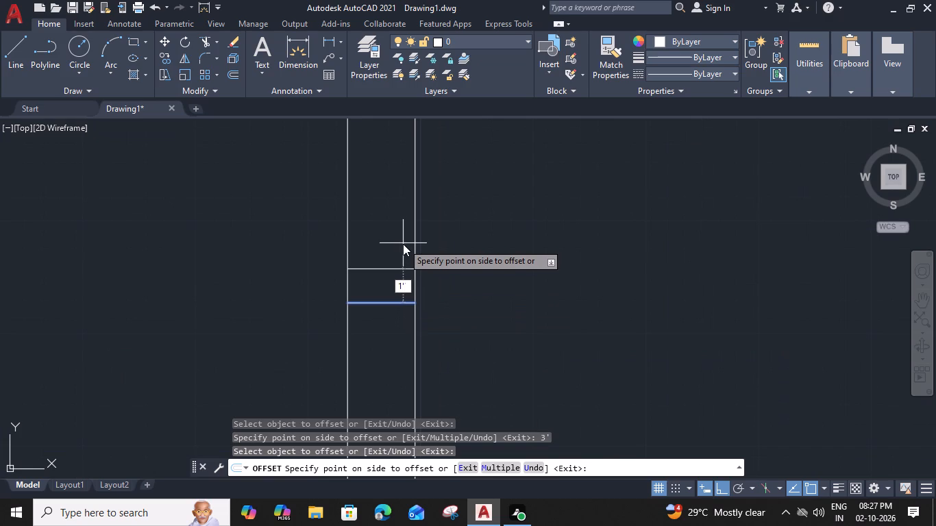
{"action": "key", "text": "shift+quotedbl"}
{"action": "key", "text": "Return"}
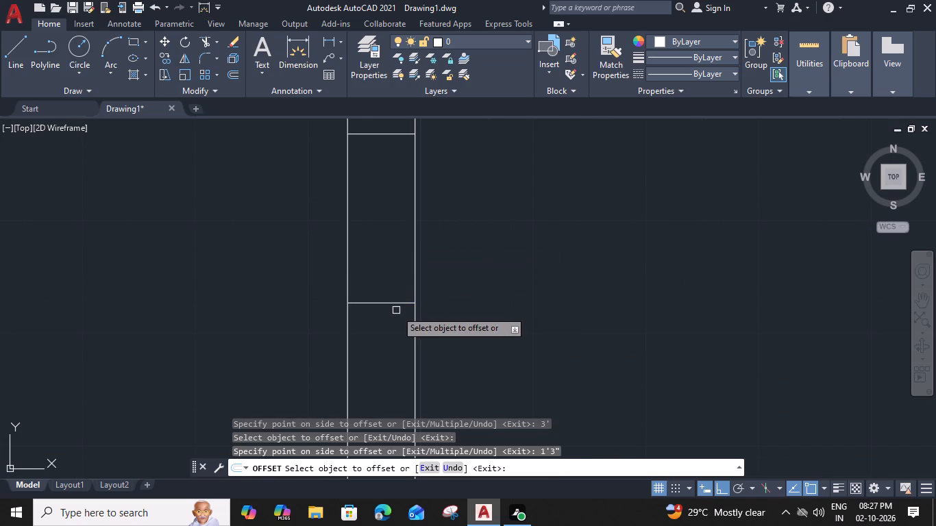
{"action": "left_click", "coordinate": [396, 303]}
{"action": "key", "text": "1"}
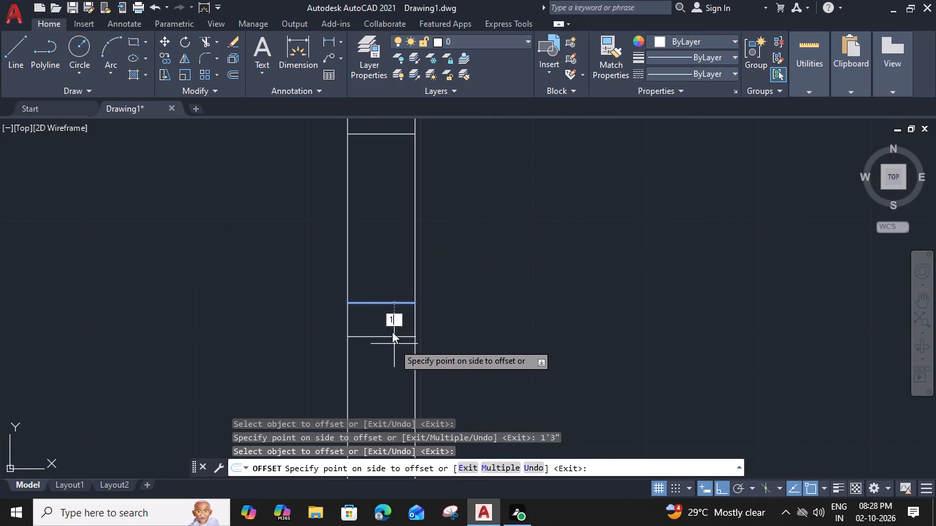
{"action": "key", "text": "apostrophe"}
{"action": "type", "text": "3\""}
{"action": "key", "text": "Return"}
Mark an opening in the lower middle room's top wall, offsetting its west end line 3" east and the new line 3' further.
{"action": "scroll", "coordinate": [393, 341], "scroll_direction": "down", "scroll_amount": 3}
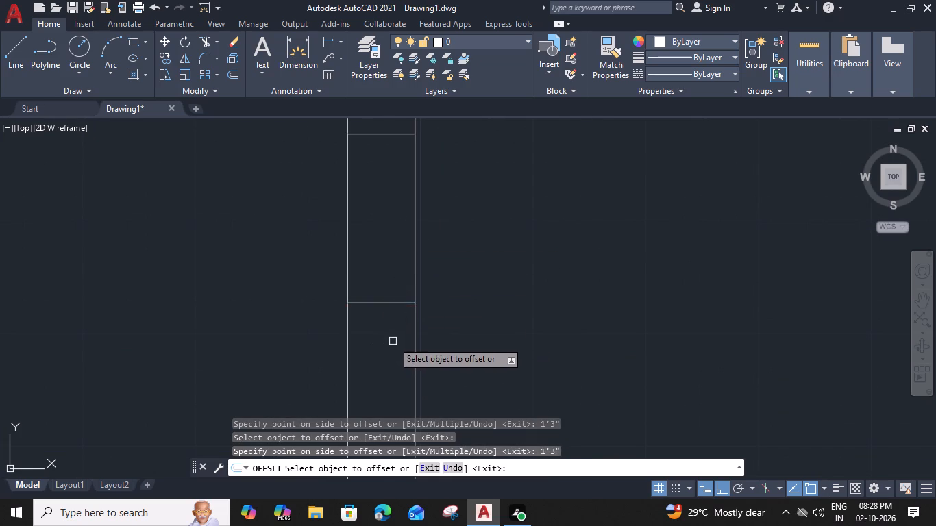
{"action": "middle_click_drag", "start_coordinate": [430, 325], "coordinate": [388, 171]}
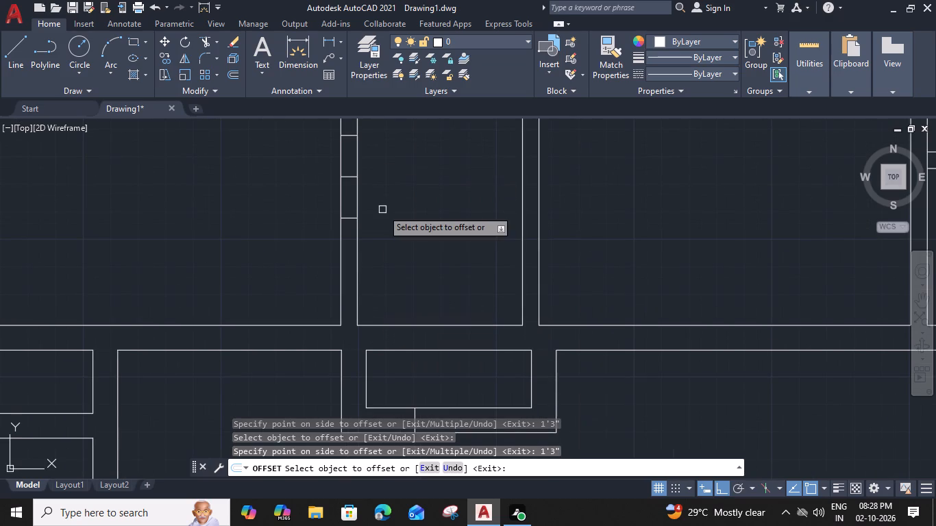
{"action": "middle_click", "coordinate": [354, 324]}
{"action": "scroll", "coordinate": [404, 220], "scroll_direction": "down", "scroll_amount": 2}
{"action": "middle_click_drag", "start_coordinate": [473, 208], "coordinate": [399, 334]}
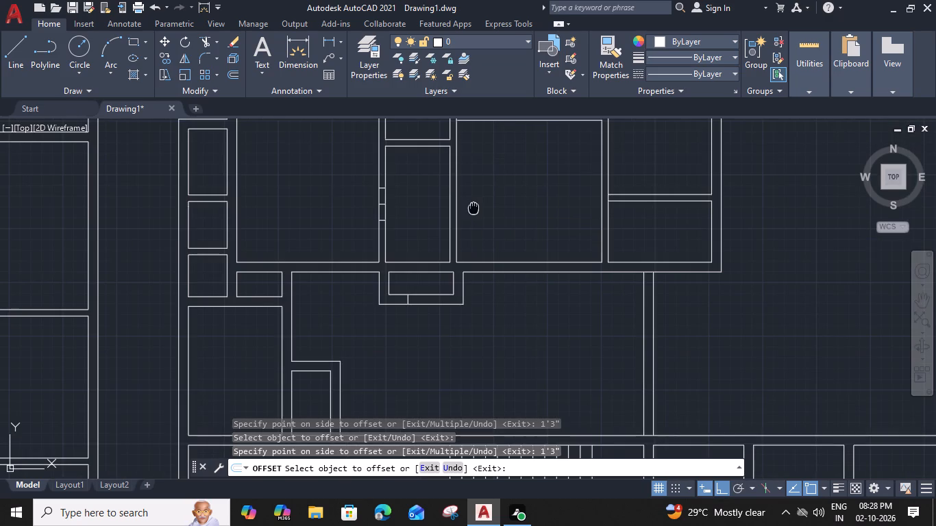
{"action": "middle_click_drag", "start_coordinate": [399, 334], "coordinate": [386, 348]}
{"action": "scroll", "coordinate": [363, 249], "scroll_direction": "up", "scroll_amount": 3}
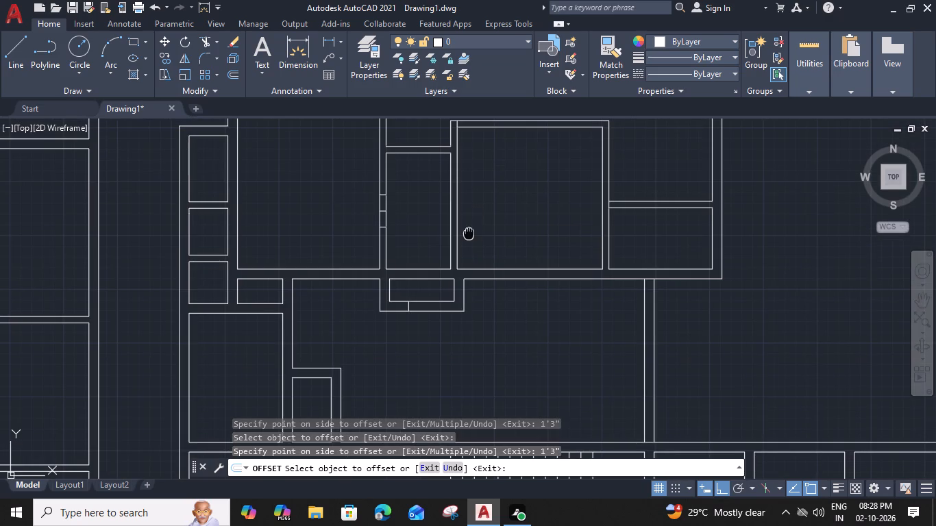
{"action": "left_click", "coordinate": [384, 274]}
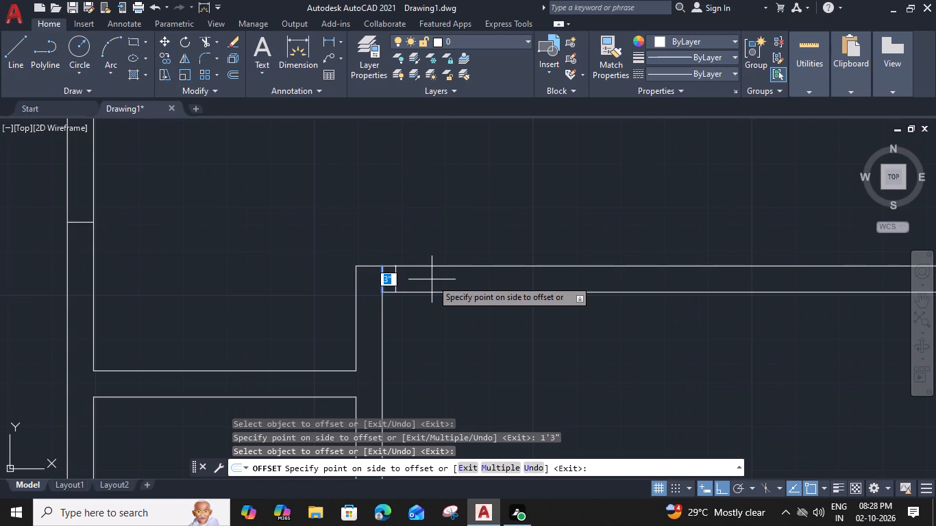
{"action": "left_click", "coordinate": [435, 281]}
{"action": "left_click", "coordinate": [395, 274]}
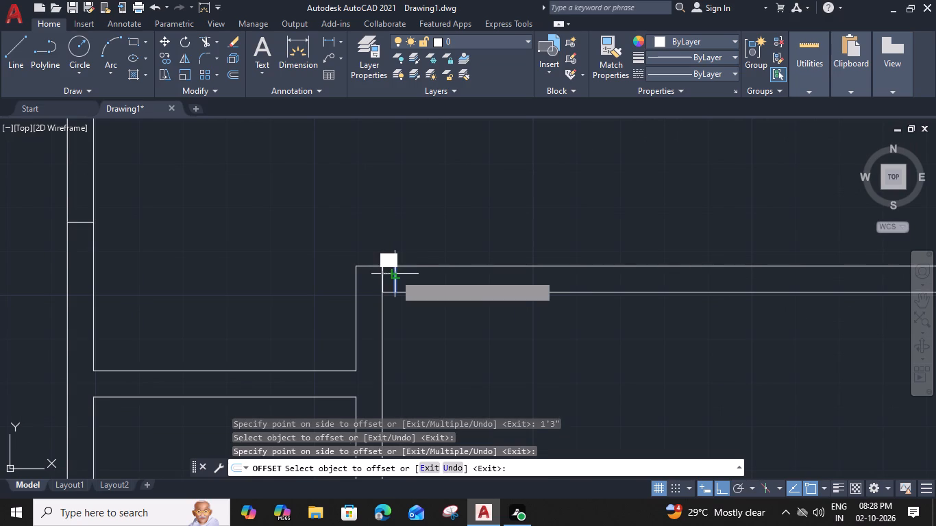
{"action": "type", "text": "3'"}
{"action": "key", "text": "space"}
Mark an opening in the small east room's west partition with offsets of 3" south from its top end and 2'6" further.
{"action": "scroll", "coordinate": [461, 291], "scroll_direction": "down", "scroll_amount": 4}
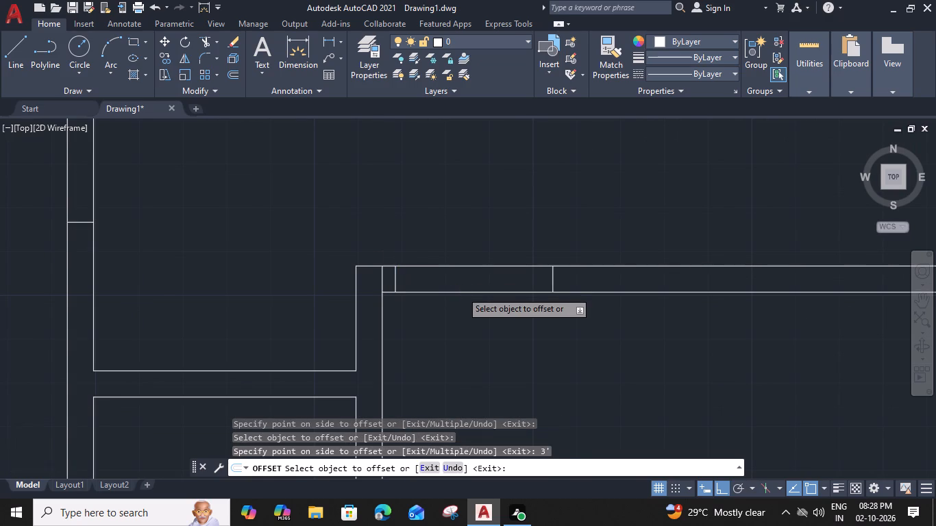
{"action": "middle_click_drag", "start_coordinate": [735, 291], "coordinate": [544, 347]}
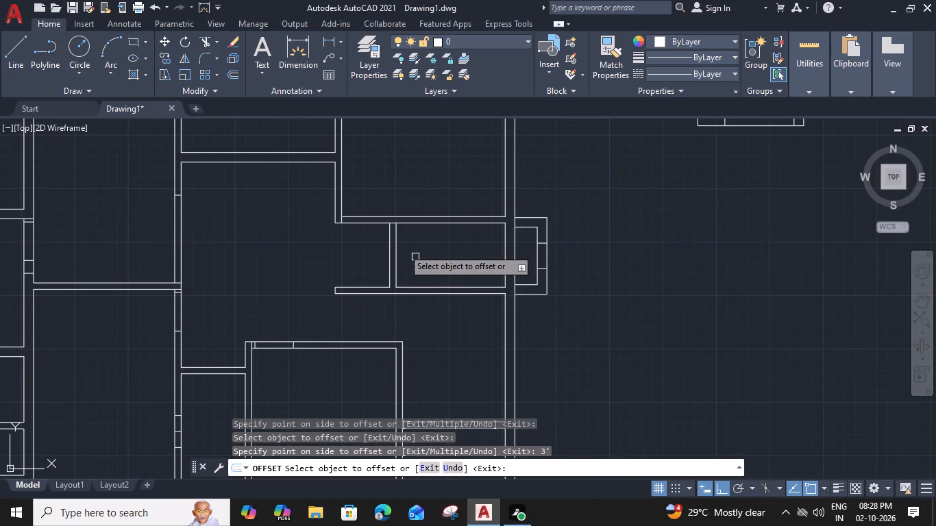
{"action": "scroll", "coordinate": [383, 223], "scroll_direction": "up", "scroll_amount": 3}
{"action": "left_click", "coordinate": [419, 222]}
{"action": "left_click", "coordinate": [408, 288]}
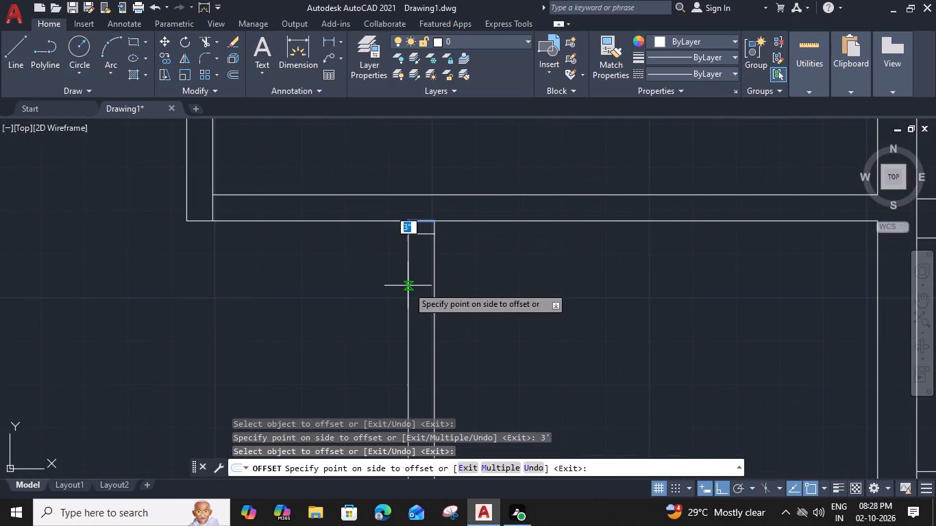
{"action": "left_click_drag", "start_coordinate": [424, 232], "coordinate": [423, 239]}
{"action": "type", "text": "2'"}
{"action": "key", "text": "6"}
{"action": "key", "text": "shift+quotedbl"}
{"action": "key", "text": "Return"}
Mark an opening in the upper-right room's bottom wall, offsetting its west end line 3" east and the new line 3' further.
{"action": "scroll", "coordinate": [412, 320], "scroll_direction": "down", "scroll_amount": 3}
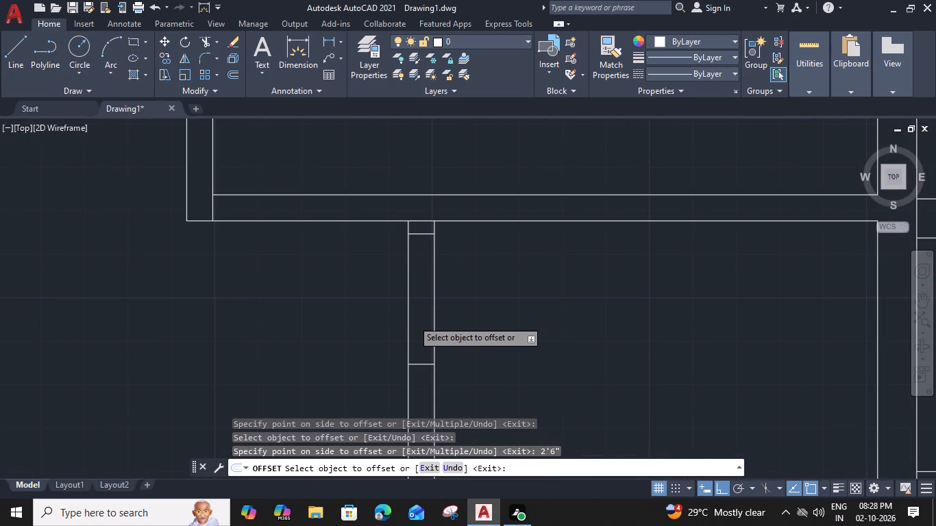
{"action": "middle_click_drag", "start_coordinate": [351, 288], "coordinate": [397, 312]}
{"action": "scroll", "coordinate": [387, 277], "scroll_direction": "up", "scroll_amount": 2}
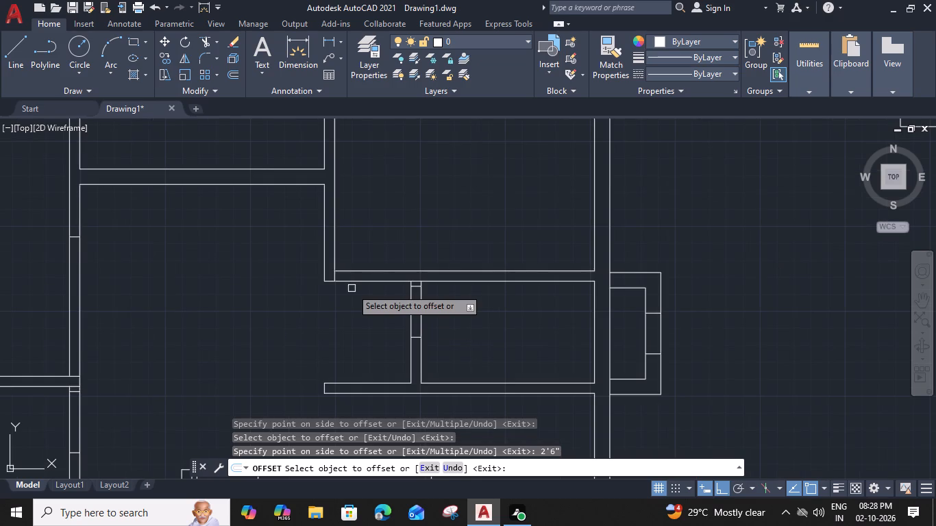
{"action": "left_click", "coordinate": [369, 331]}
{"action": "left_click", "coordinate": [403, 339]}
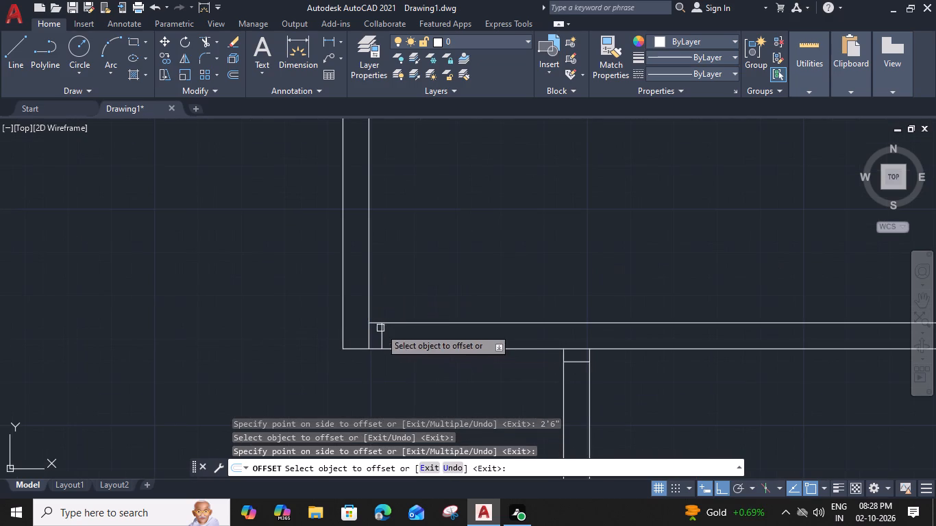
{"action": "left_click", "coordinate": [380, 328]}
{"action": "key", "text": "3"}
{"action": "type", "text": "'"}
{"action": "key", "text": "space"}
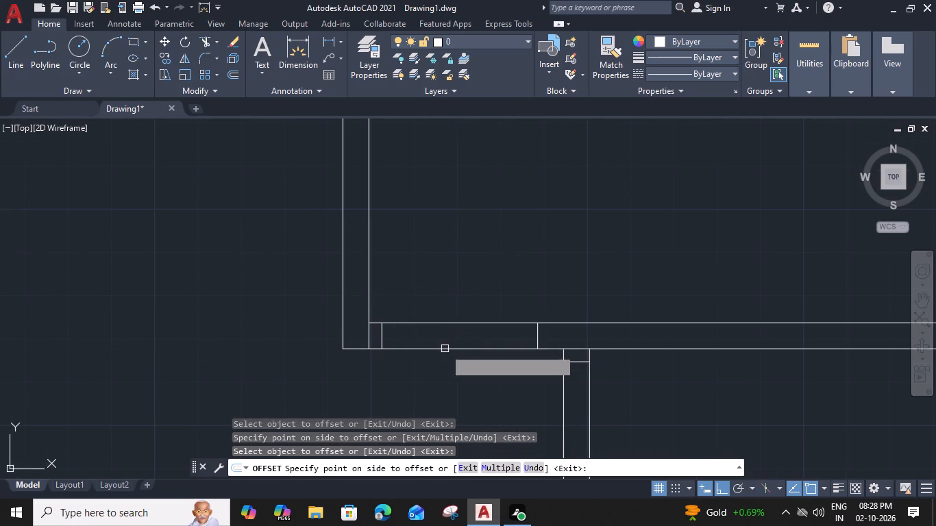
Mark an opening in the lower-right room's top wall, offsetting its west end line 2' east and the new line 2'6" further.
{"action": "scroll", "coordinate": [445, 347], "scroll_direction": "down", "scroll_amount": 4}
{"action": "middle_click_drag", "start_coordinate": [453, 368], "coordinate": [449, 140]}
{"action": "scroll", "coordinate": [478, 314], "scroll_direction": "up", "scroll_amount": 2}
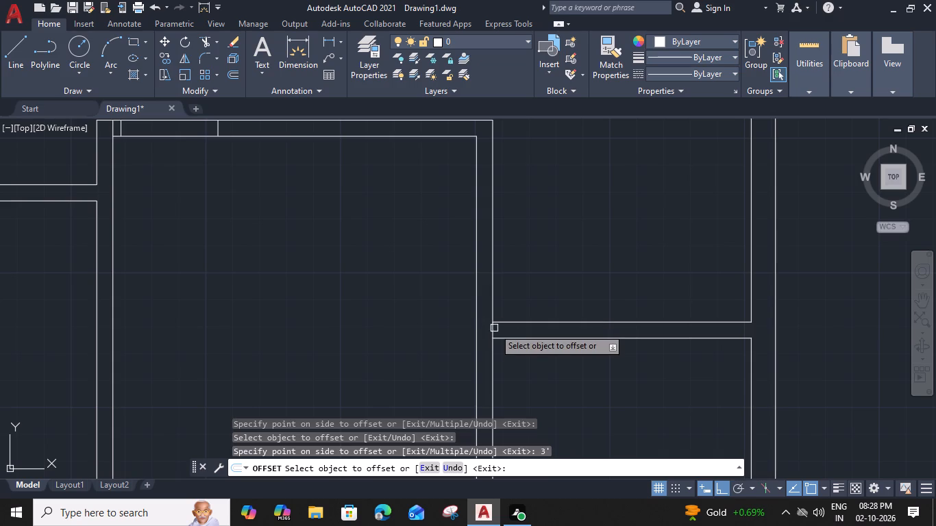
{"action": "left_click", "coordinate": [494, 328]}
{"action": "type", "text": "2'"}
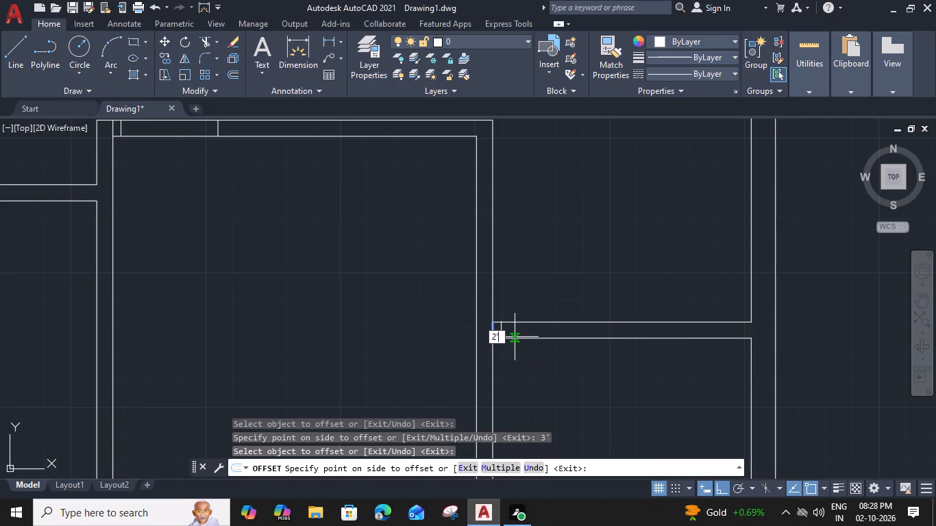
{"action": "key", "text": "space"}
{"action": "middle_click_drag", "start_coordinate": [529, 345], "coordinate": [421, 316]}
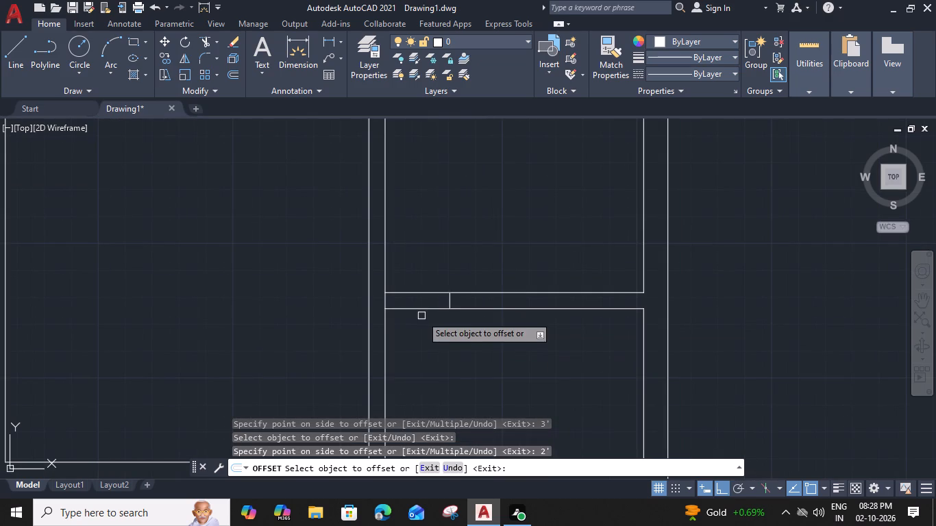
{"action": "left_click", "coordinate": [450, 299]}
{"action": "key", "text": "2"}
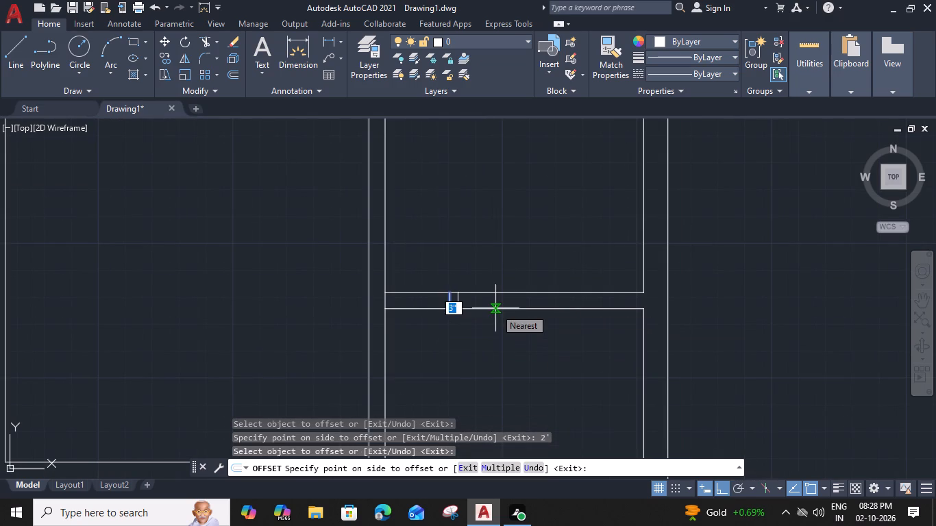
{"action": "key", "text": "apostrophe"}
{"action": "key", "text": "5"}
{"action": "key", "text": "6"}
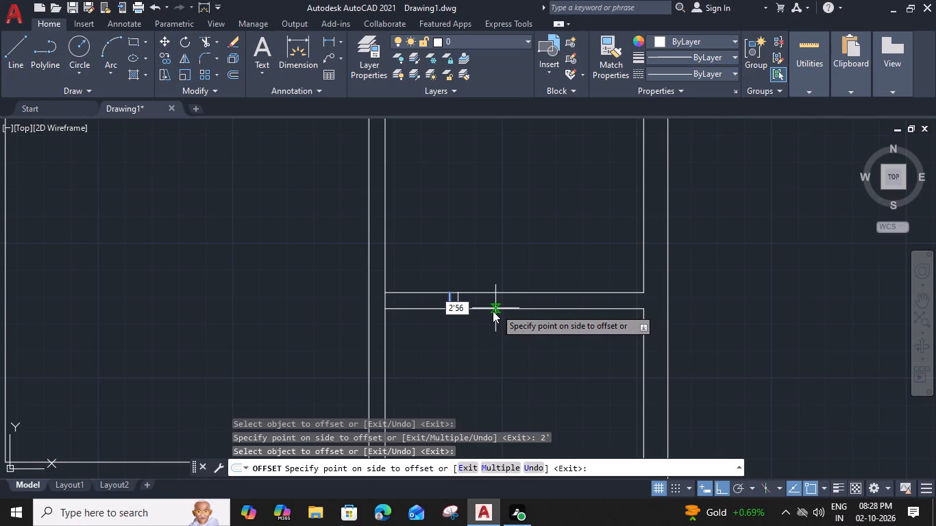
{"action": "key", "text": "BackSpace"}
{"action": "key", "text": "BackSpace"}
{"action": "type", "text": "6\""}
{"action": "key", "text": "Return"}
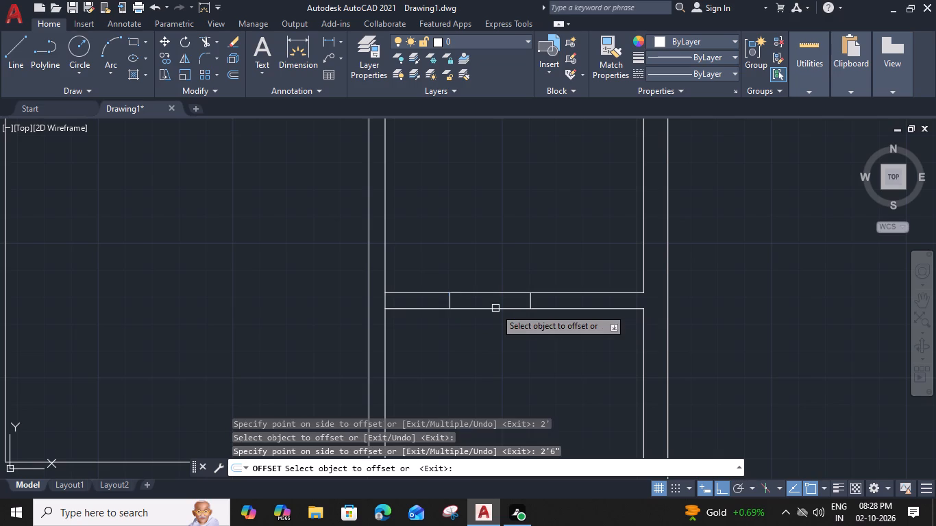
{"action": "key", "text": "Escape"}
Trim the wall lines between the new jambs in the lower-right room's top wall and remove its west end line.
{"action": "type", "text": "tr"}
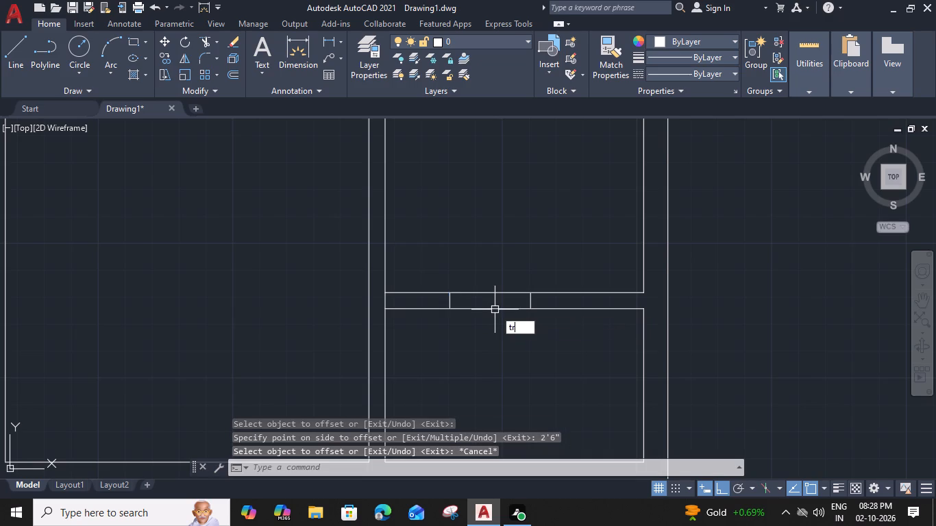
{"action": "key", "text": "space"}
{"action": "left_click", "coordinate": [501, 279]}
{"action": "left_click", "coordinate": [487, 329]}
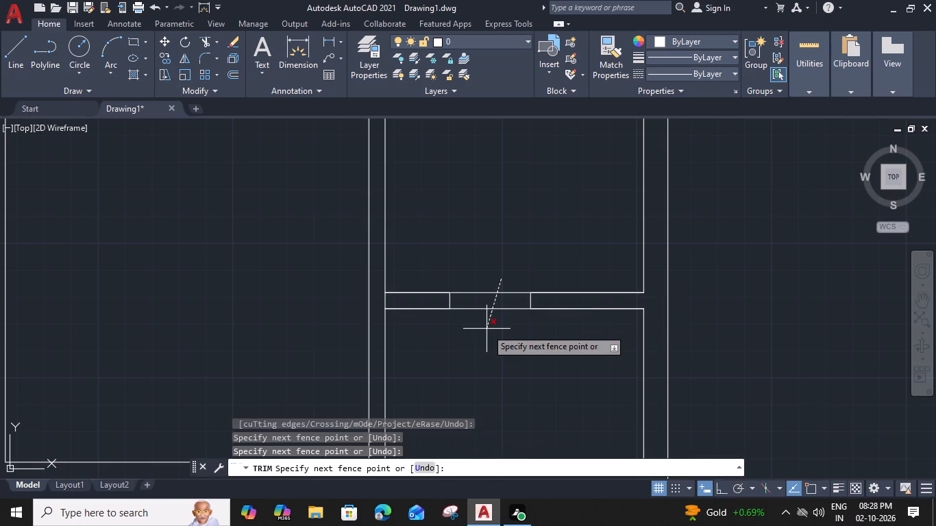
{"action": "left_click", "coordinate": [389, 301]}
{"action": "left_click", "coordinate": [375, 299]}
{"action": "scroll", "coordinate": [375, 299], "scroll_direction": "down", "scroll_amount": 3}
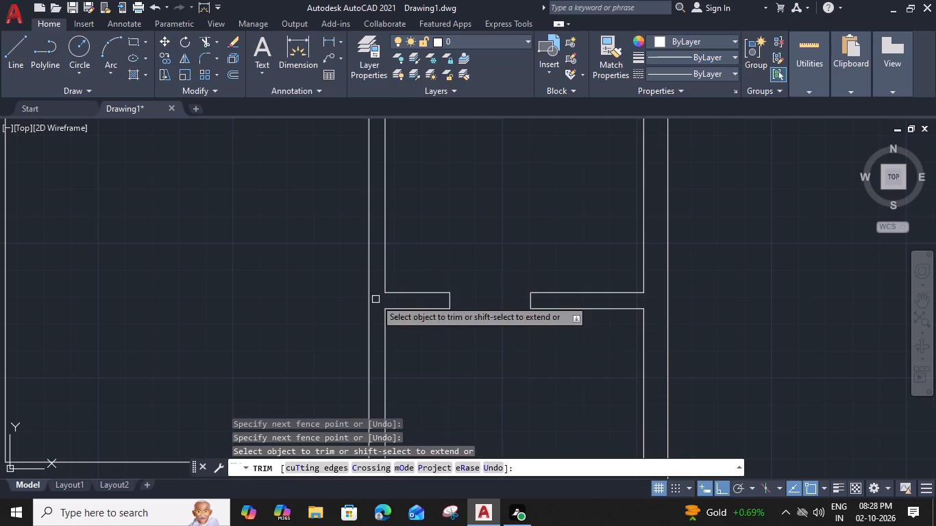
Trim the opening in the lower middle room's top wall and remove the leftover line at the wall's west end.
{"action": "middle_click_drag", "start_coordinate": [312, 260], "coordinate": [419, 311]}
{"action": "scroll", "coordinate": [330, 244], "scroll_direction": "up", "scroll_amount": 3}
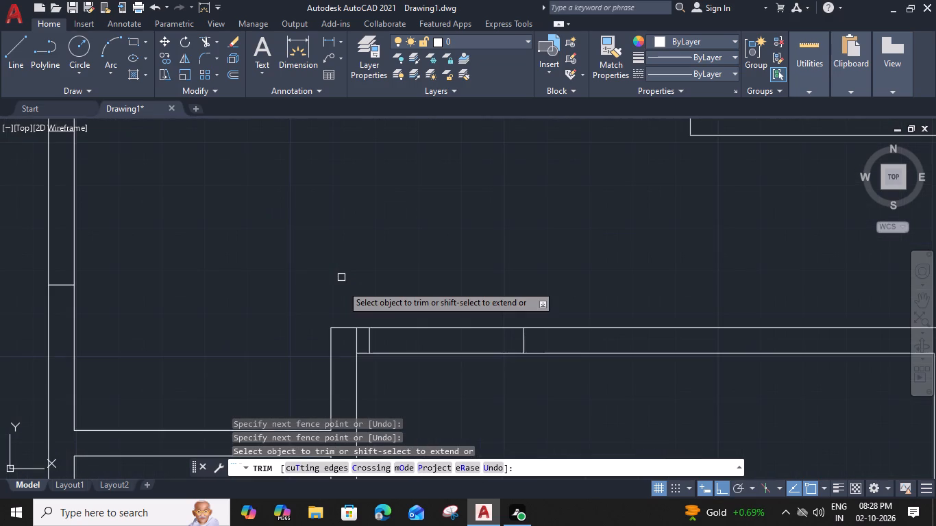
{"action": "left_click", "coordinate": [357, 341]}
{"action": "left_click", "coordinate": [455, 313]}
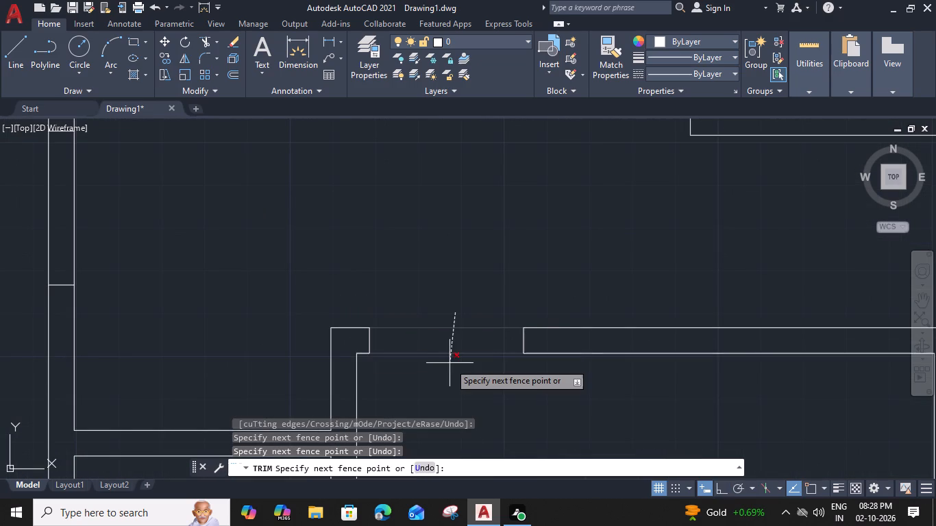
{"action": "left_click", "coordinate": [449, 363]}
Trim both marked openings in the lower-left room's east wall and remove the leftover centre and top end cross lines.
{"action": "scroll", "coordinate": [445, 353], "scroll_direction": "down", "scroll_amount": 3}
{"action": "middle_click_drag", "start_coordinate": [441, 354], "coordinate": [492, 292]}
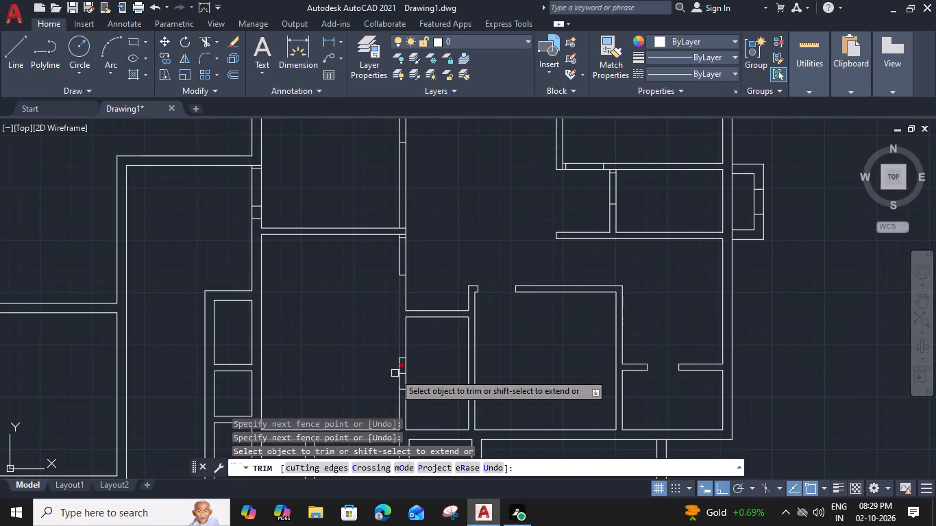
{"action": "scroll", "coordinate": [395, 373], "scroll_direction": "up", "scroll_amount": 2}
{"action": "left_click", "coordinate": [414, 373]}
{"action": "left_click", "coordinate": [448, 357]}
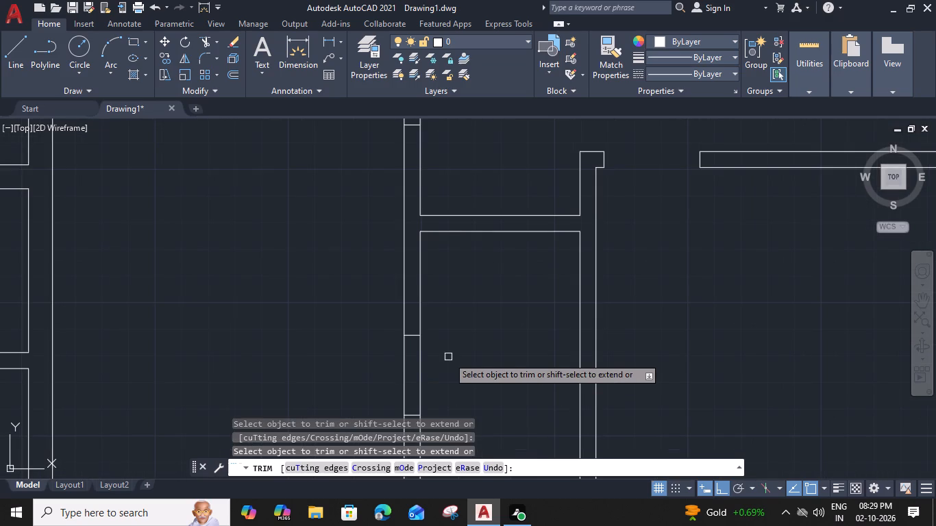
{"action": "left_click", "coordinate": [382, 360]}
{"action": "middle_click_drag", "start_coordinate": [434, 174], "coordinate": [412, 316]}
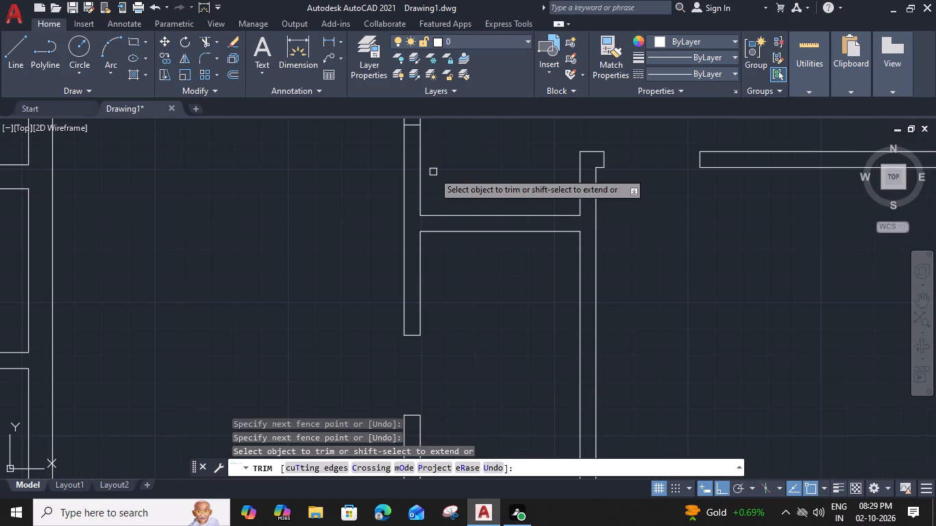
{"action": "left_click", "coordinate": [389, 165]}
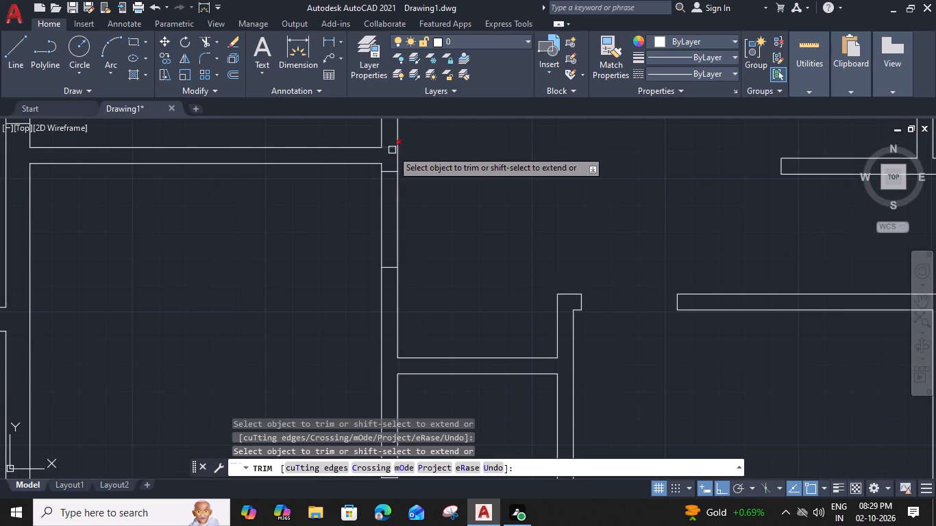
{"action": "left_click", "coordinate": [411, 220]}
{"action": "left_click", "coordinate": [360, 224]}
Trim the marked opening at the south end of the upper-left room's east wall.
{"action": "scroll", "coordinate": [371, 212], "scroll_direction": "down", "scroll_amount": 1}
{"action": "middle_click_drag", "start_coordinate": [444, 164], "coordinate": [444, 179]}
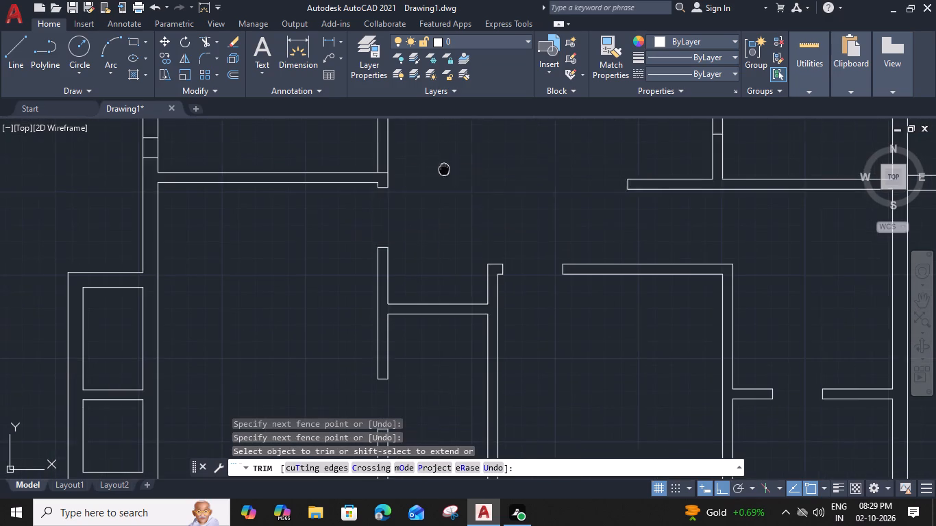
{"action": "middle_click_drag", "start_coordinate": [444, 179], "coordinate": [471, 295]}
{"action": "left_click", "coordinate": [450, 241]}
{"action": "left_click", "coordinate": [390, 245]}
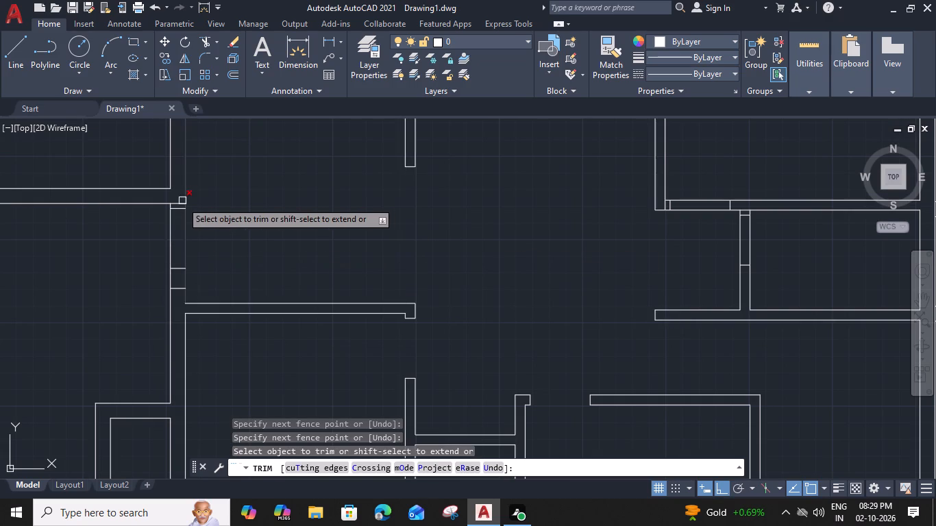
Trim the opening in the upper-left room's west outer wall, removing the leftover end line and the extra intermediate cross line.
{"action": "left_click", "coordinate": [180, 202]}
{"action": "left_click", "coordinate": [180, 268]}
{"action": "left_click", "coordinate": [208, 254]}
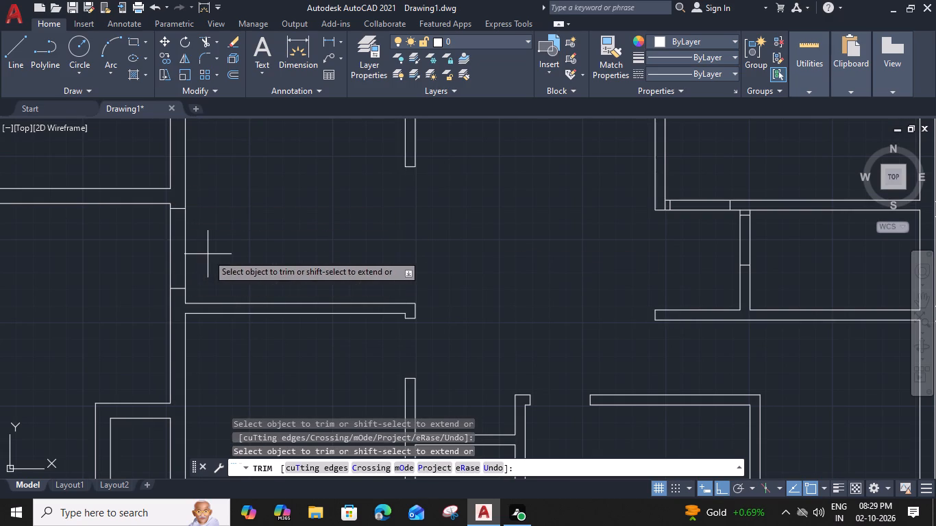
{"action": "left_click", "coordinate": [116, 266]}
Trim the 3' opening in the upper-right room's bottom wall and remove the leftover line at its west end.
{"action": "scroll", "coordinate": [275, 260], "scroll_direction": "down", "scroll_amount": 2}
{"action": "middle_click_drag", "start_coordinate": [432, 249], "coordinate": [318, 255]}
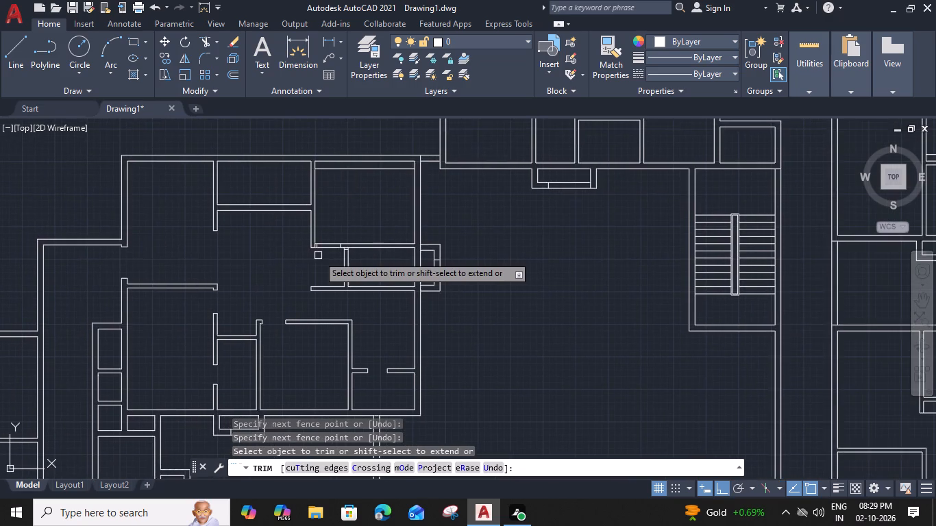
{"action": "scroll", "coordinate": [328, 247], "scroll_direction": "up", "scroll_amount": 4}
{"action": "left_click", "coordinate": [242, 231]}
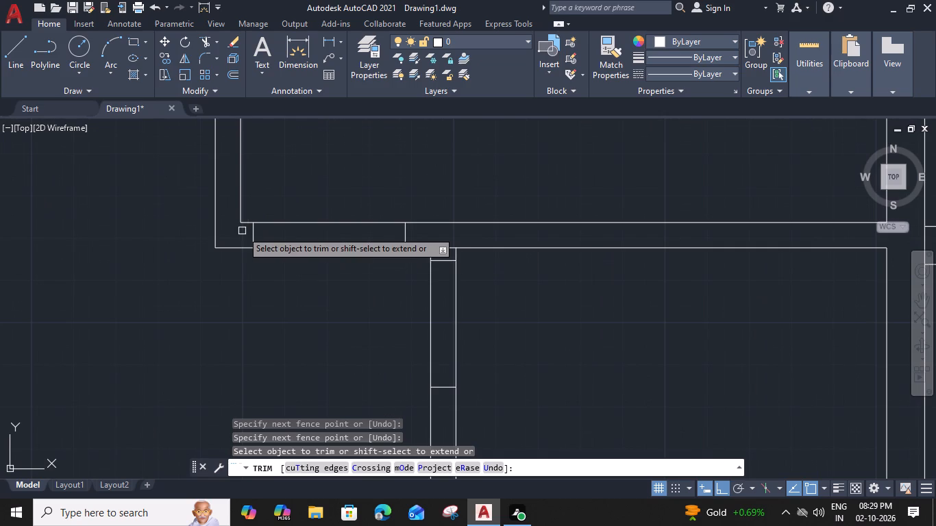
{"action": "left_click", "coordinate": [359, 202]}
{"action": "left_click", "coordinate": [354, 323]}
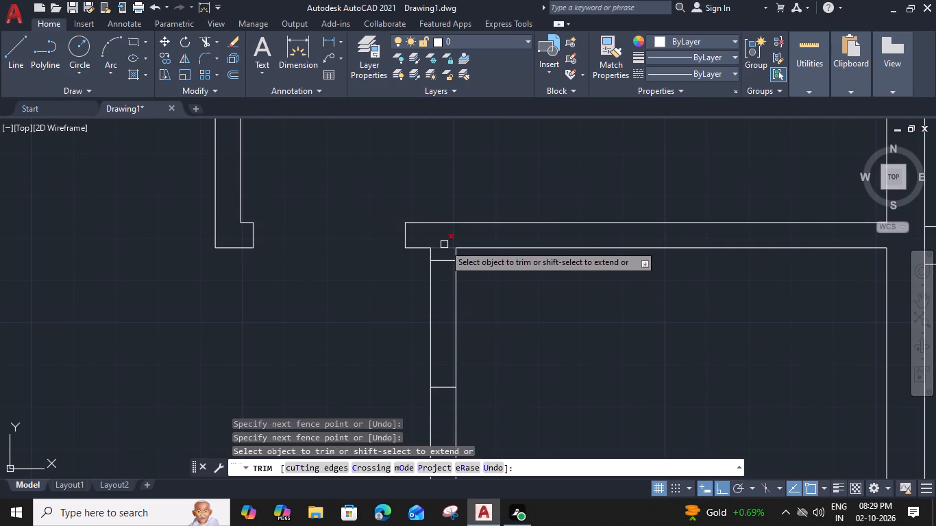
Trim the 2'6" opening in the small east room's west partition and remove the leftover line at its top end.
{"action": "left_click", "coordinate": [444, 245]}
{"action": "left_click_drag", "start_coordinate": [485, 315], "coordinate": [474, 316]}
{"action": "left_click", "coordinate": [357, 334]}
{"action": "scroll", "coordinate": [360, 332], "scroll_direction": "down", "scroll_amount": 2}
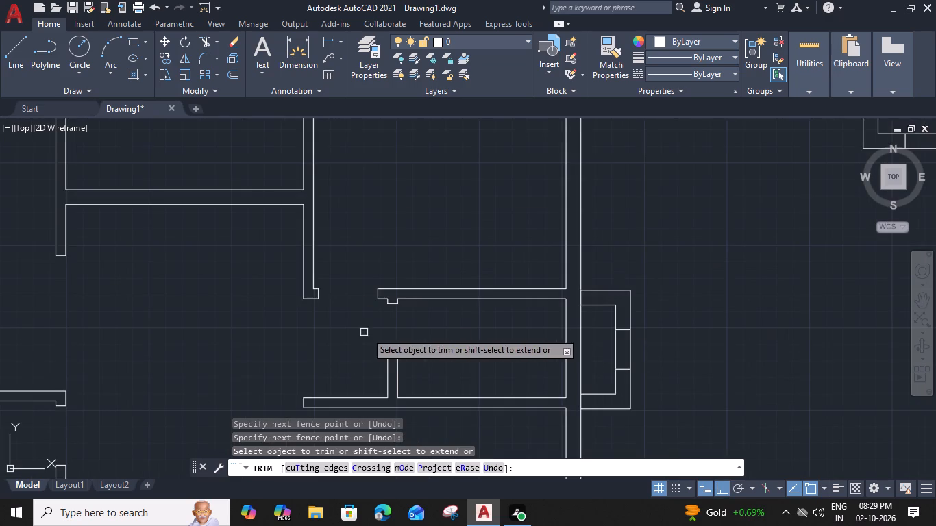
{"action": "middle_click_drag", "start_coordinate": [461, 332], "coordinate": [348, 236]}
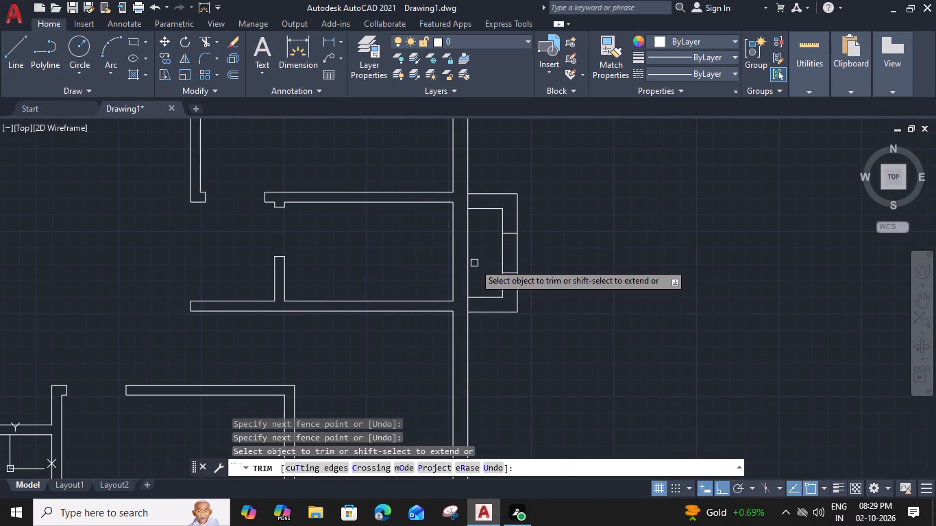
{"action": "key", "text": "Escape"}
Trim the outer wall line where the two side walls of the small east projection join the building's east wall.
{"action": "scroll", "coordinate": [480, 263], "scroll_direction": "down", "scroll_amount": 3}
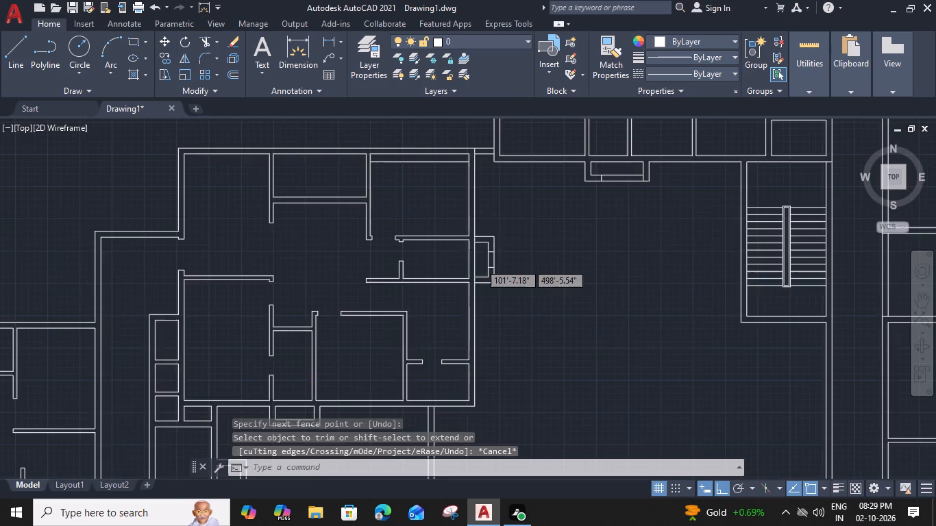
{"action": "type", "text": "tr"}
{"action": "key", "text": "space"}
{"action": "scroll", "coordinate": [482, 257], "scroll_direction": "up", "scroll_amount": 2}
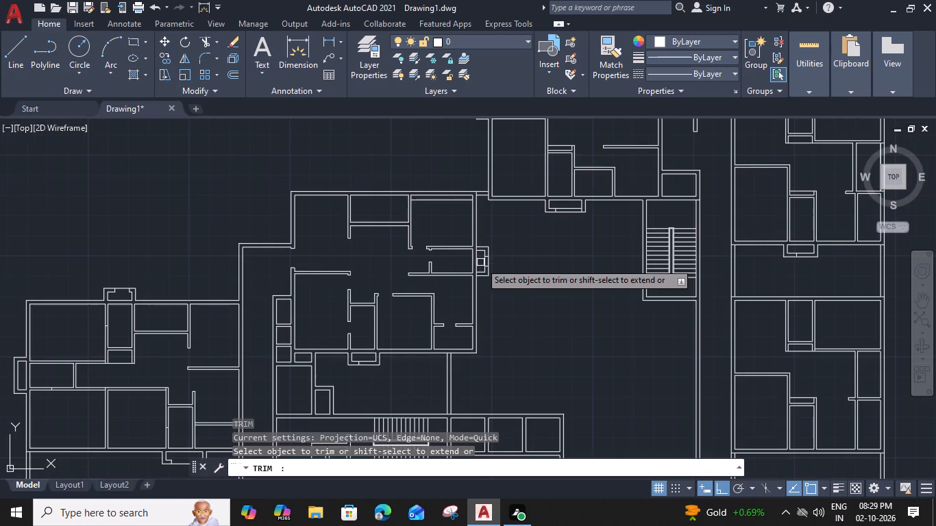
{"action": "scroll", "coordinate": [480, 262], "scroll_direction": "up", "scroll_amount": 1}
{"action": "left_click", "coordinate": [460, 224]}
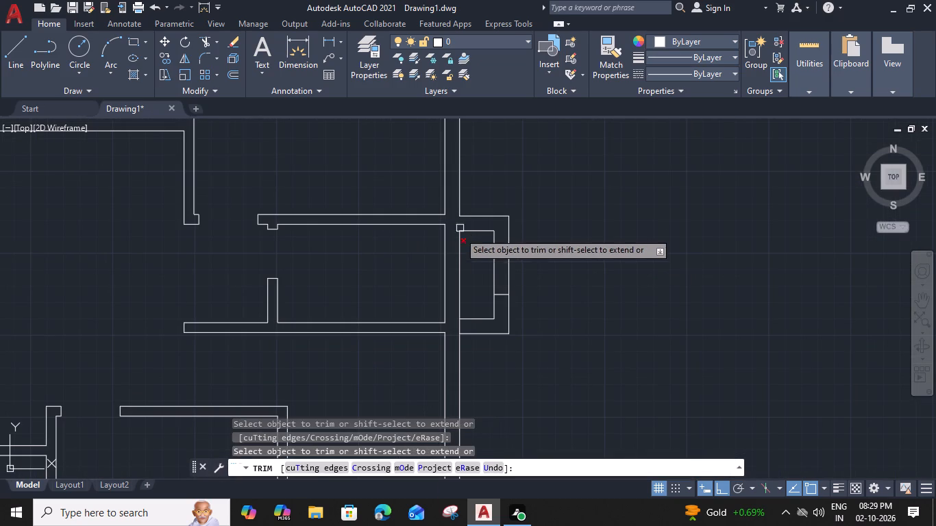
{"action": "left_click", "coordinate": [459, 327]}
{"action": "scroll", "coordinate": [463, 324], "scroll_direction": "down", "scroll_amount": 3}
{"action": "middle_click_drag", "start_coordinate": [439, 214], "coordinate": [422, 290]}
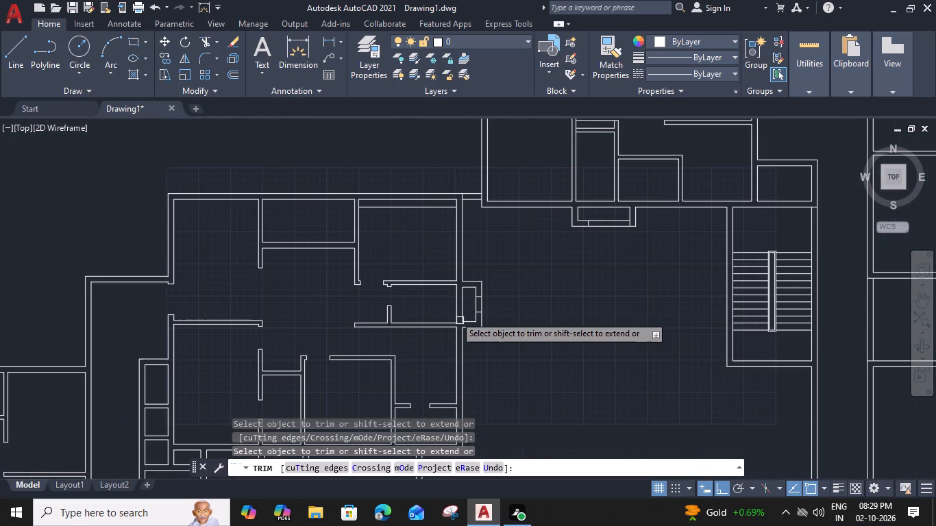
{"action": "middle_click_drag", "start_coordinate": [422, 290], "coordinate": [437, 277]}
{"action": "left_click", "coordinate": [439, 268]}
{"action": "key", "text": "Escape"}
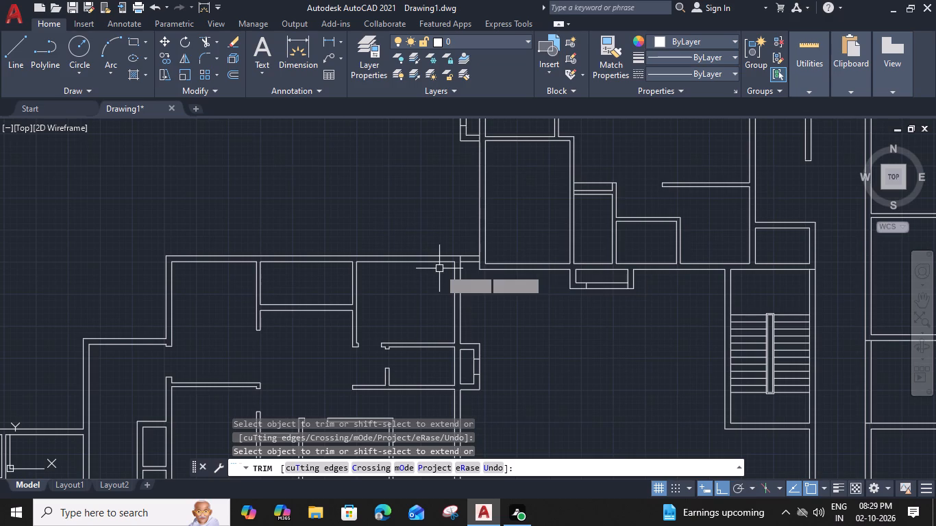
In the next apartment to the north-east, draw a short line across the south-west room's east wall at its top end.
{"action": "scroll", "coordinate": [438, 268], "scroll_direction": "down", "scroll_amount": 2}
{"action": "middle_click_drag", "start_coordinate": [473, 240], "coordinate": [424, 258]}
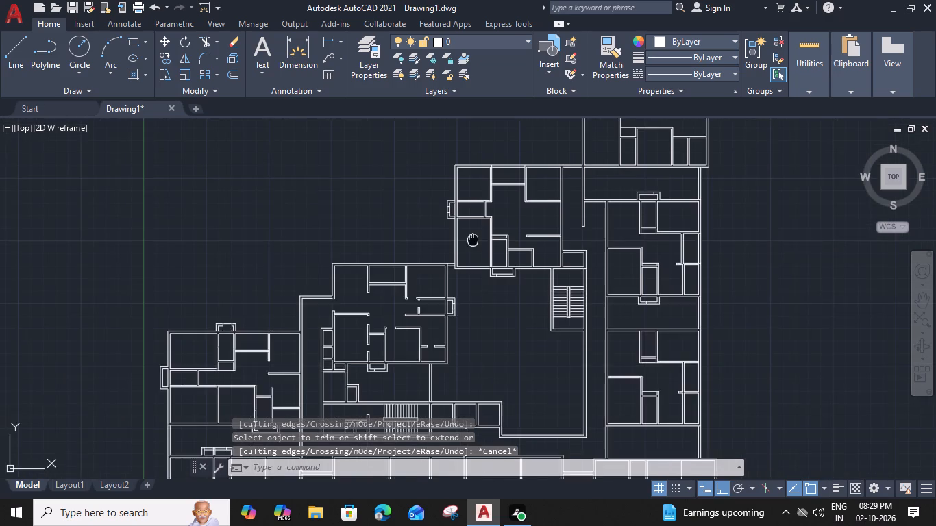
{"action": "middle_click_drag", "start_coordinate": [436, 266], "coordinate": [426, 267]}
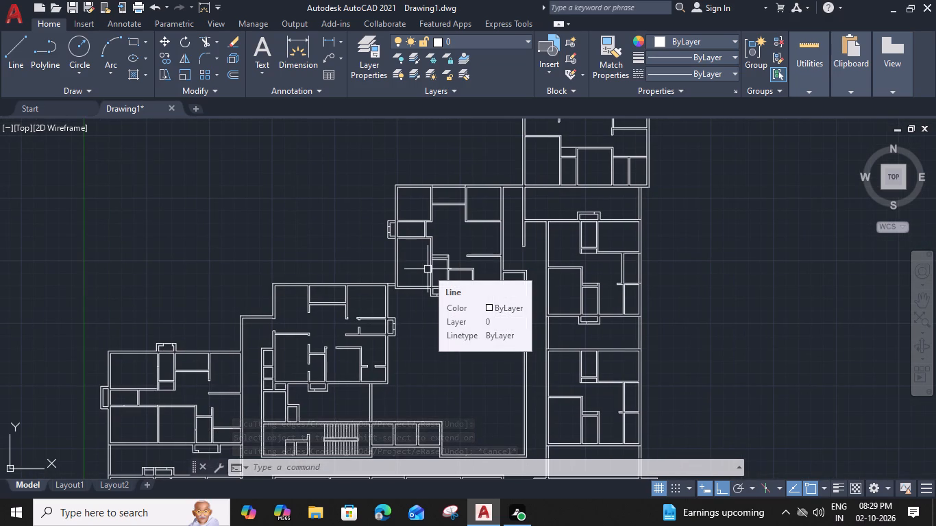
{"action": "middle_click_drag", "start_coordinate": [449, 272], "coordinate": [395, 325]}
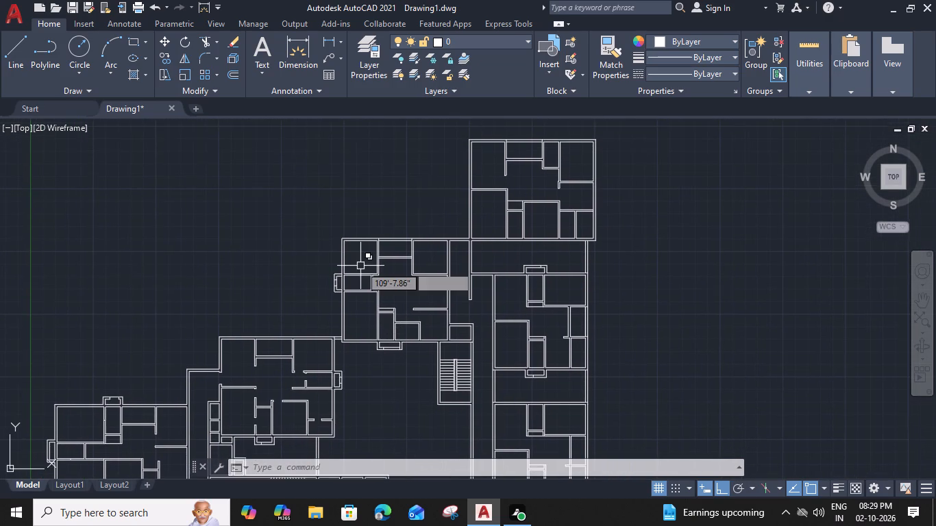
{"action": "scroll", "coordinate": [360, 266], "scroll_direction": "up", "scroll_amount": 1}
{"action": "type", "text": "l"}
{"action": "key", "text": "space"}
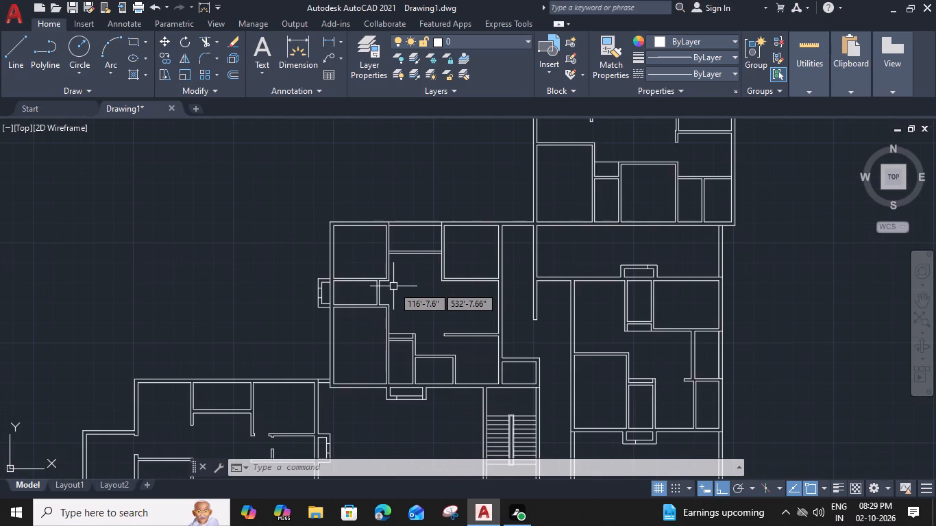
{"action": "scroll", "coordinate": [393, 286], "scroll_direction": "up", "scroll_amount": 3}
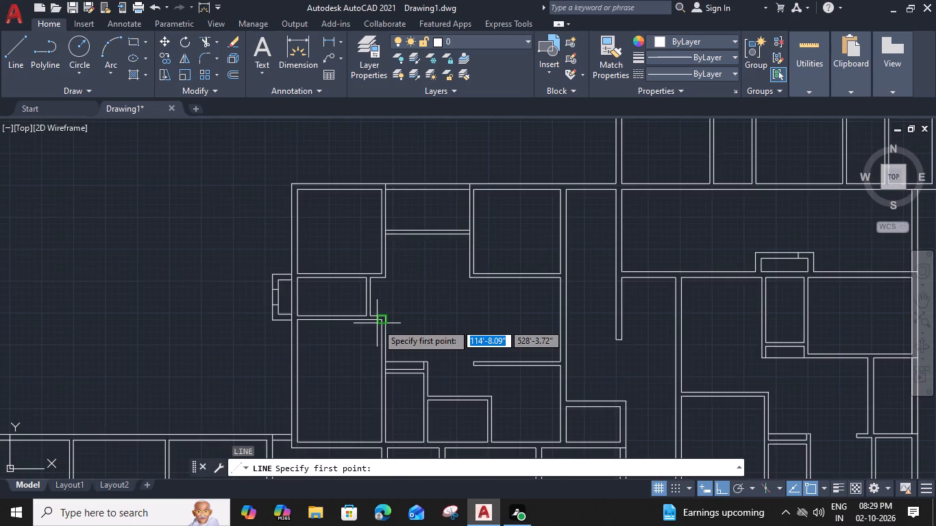
{"action": "left_click", "coordinate": [386, 324]}
{"action": "left_click", "coordinate": [397, 324]}
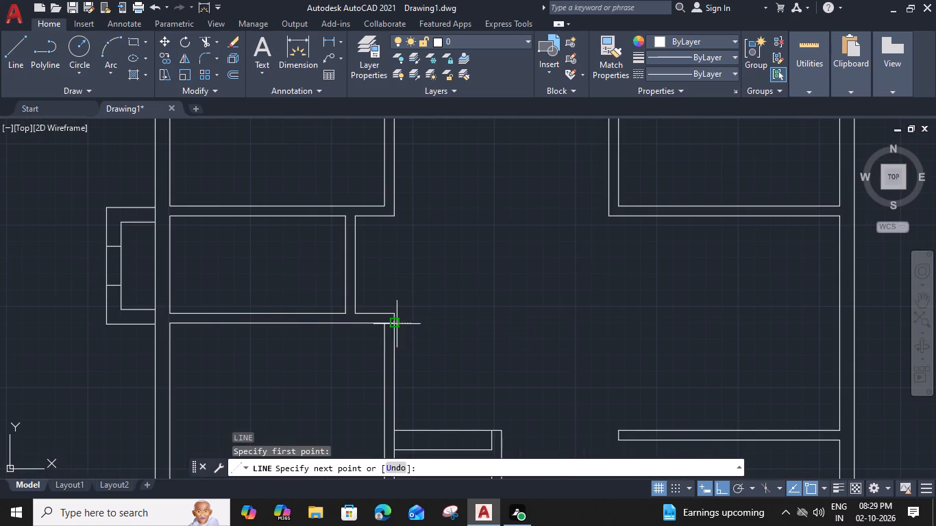
{"action": "key", "text": "Escape"}
Trim the short wall-face segment where the narrow southern room's top wall meets the south-west room's east wall.
{"action": "middle_click_drag", "start_coordinate": [399, 414], "coordinate": [393, 364]}
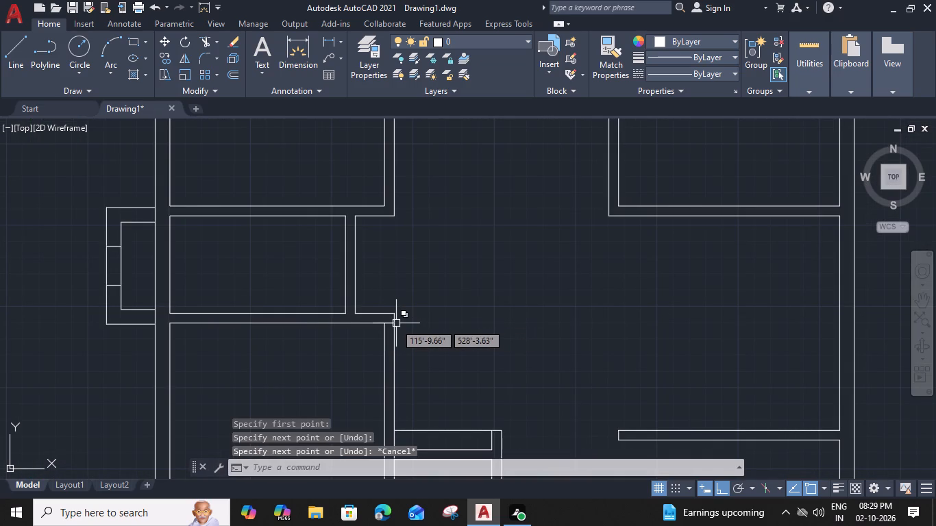
{"action": "middle_click_drag", "start_coordinate": [393, 364], "coordinate": [430, 241]}
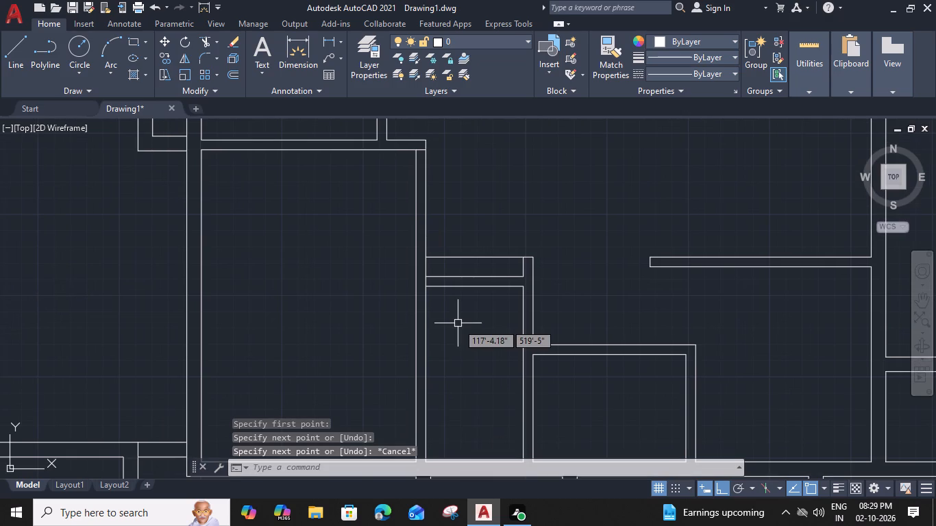
{"action": "middle_click_drag", "start_coordinate": [429, 362], "coordinate": [436, 305]}
{"action": "type", "text": "tr"}
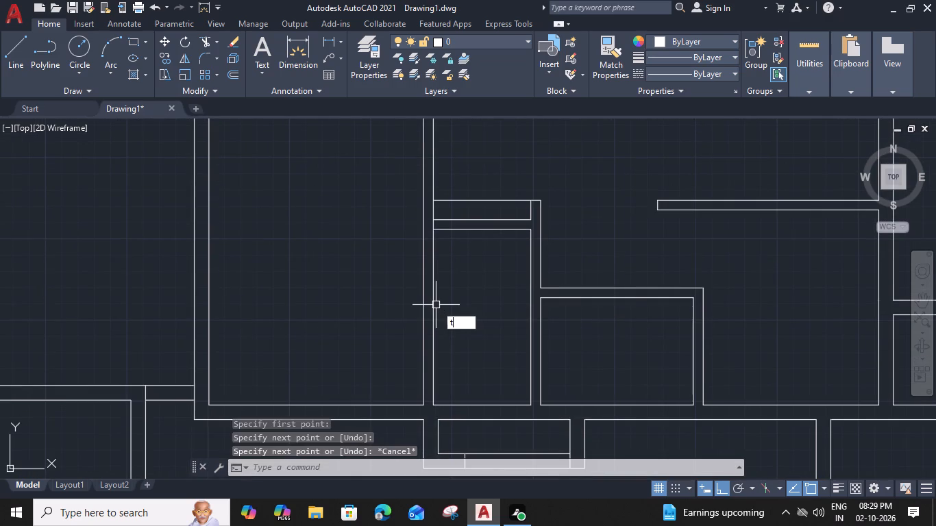
{"action": "key", "text": "space"}
{"action": "left_click", "coordinate": [430, 224]}
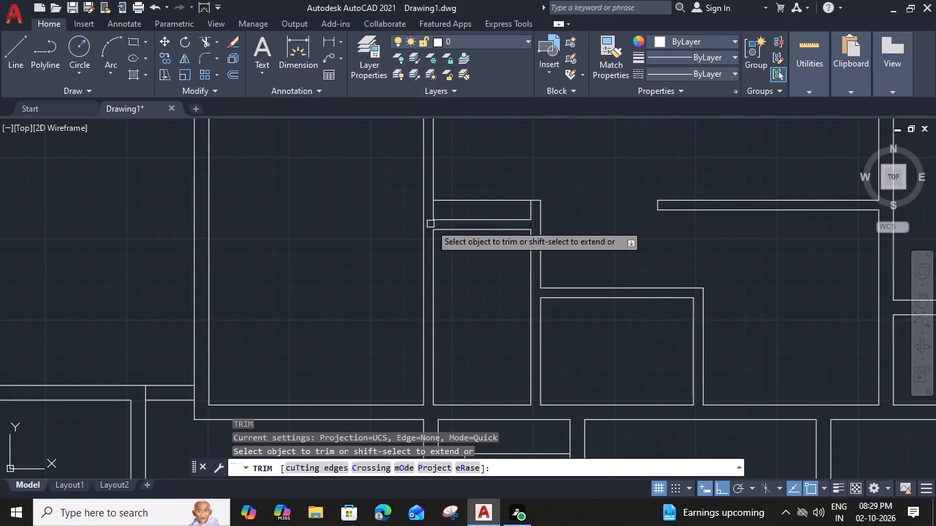
{"action": "key", "text": "Escape"}
Draw a short line across the wall between the south-west room and narrow room, from the midpoint of the wall's east face.
{"action": "key", "text": "l"}
{"action": "key", "text": "space"}
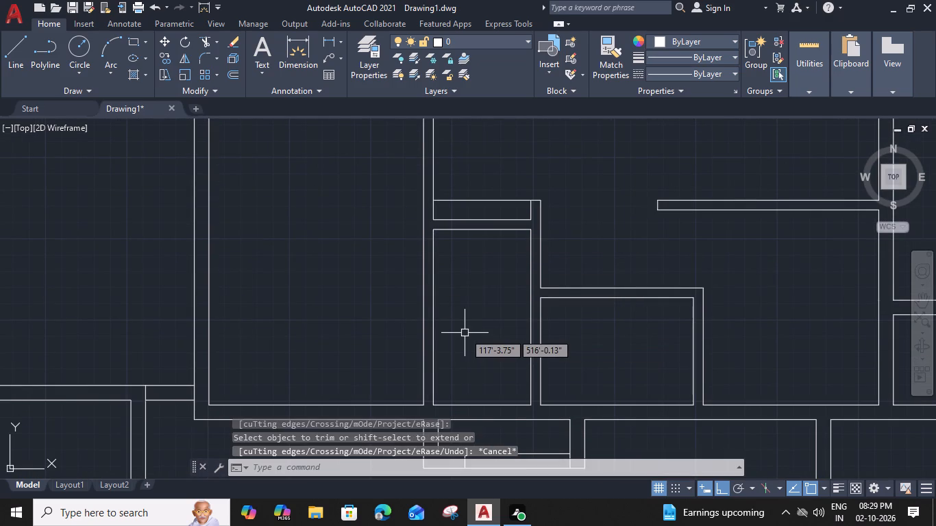
{"action": "left_click", "coordinate": [434, 316]}
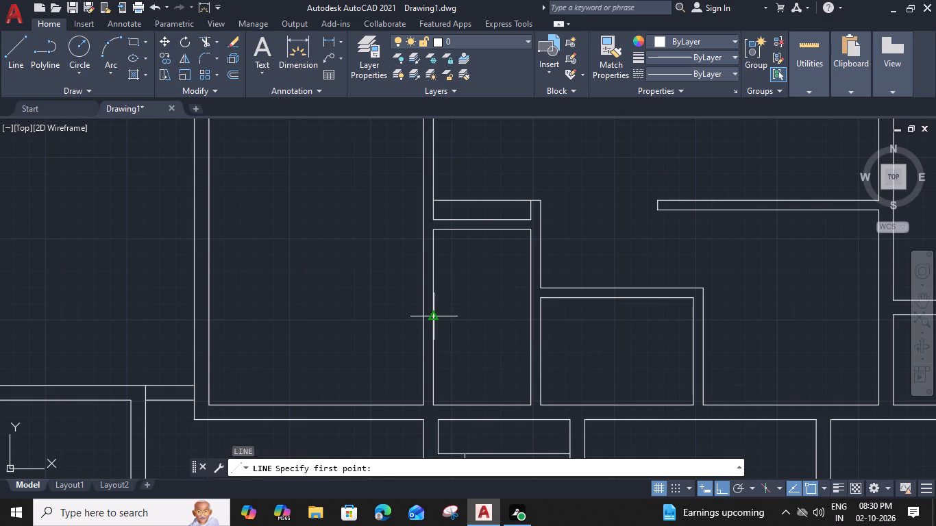
{"action": "left_click", "coordinate": [426, 316]}
{"action": "key", "text": "Escape"}
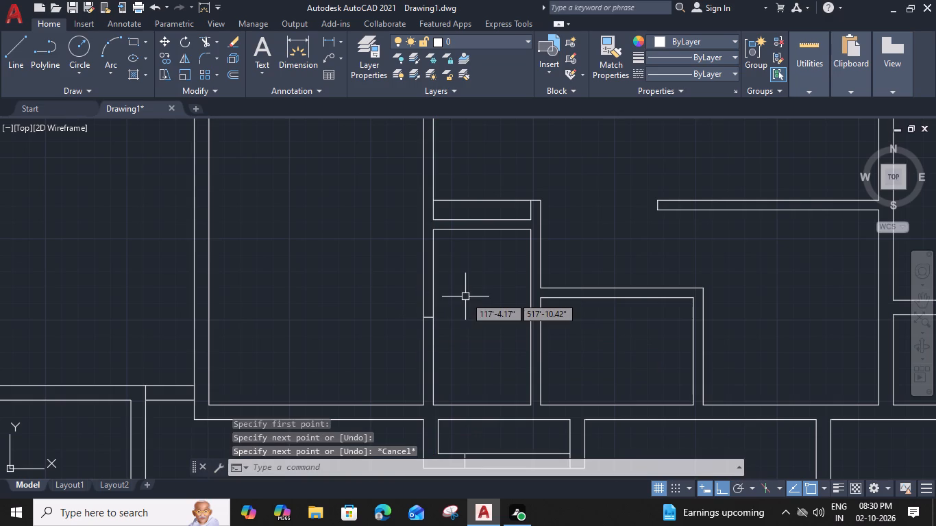
Draw a 6" line across the top end of the east wall of the small room beside the narrow room.
{"action": "middle_click_drag", "start_coordinate": [465, 297], "coordinate": [415, 290]}
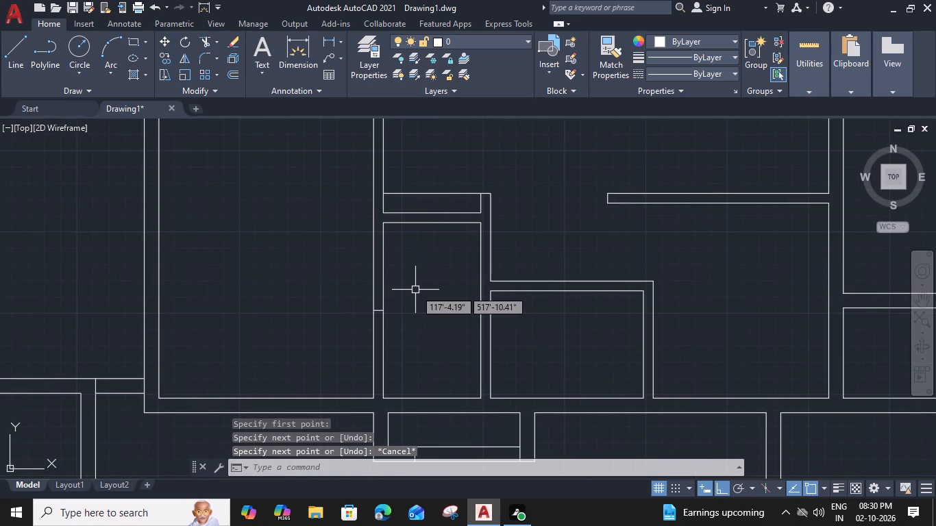
{"action": "middle_click_drag", "start_coordinate": [496, 337], "coordinate": [346, 295]}
{"action": "key", "text": "space"}
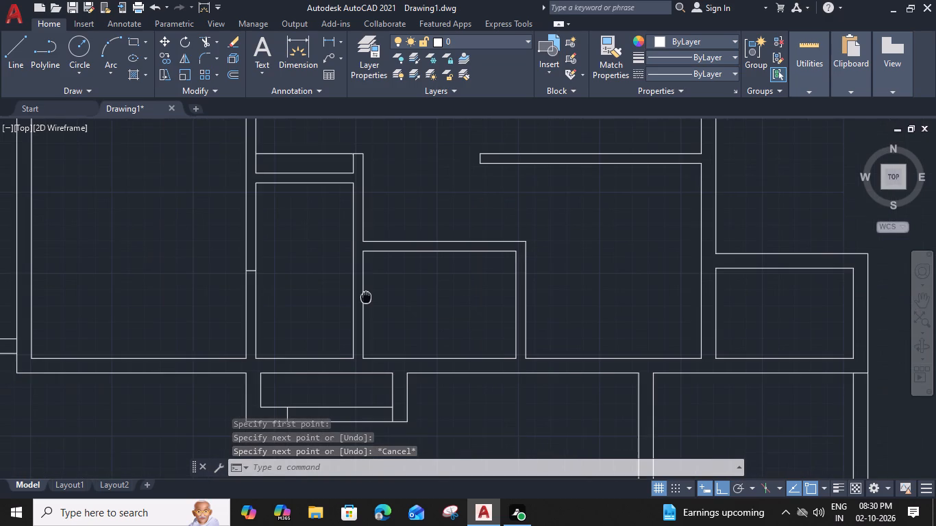
{"action": "left_click", "coordinate": [493, 249]}
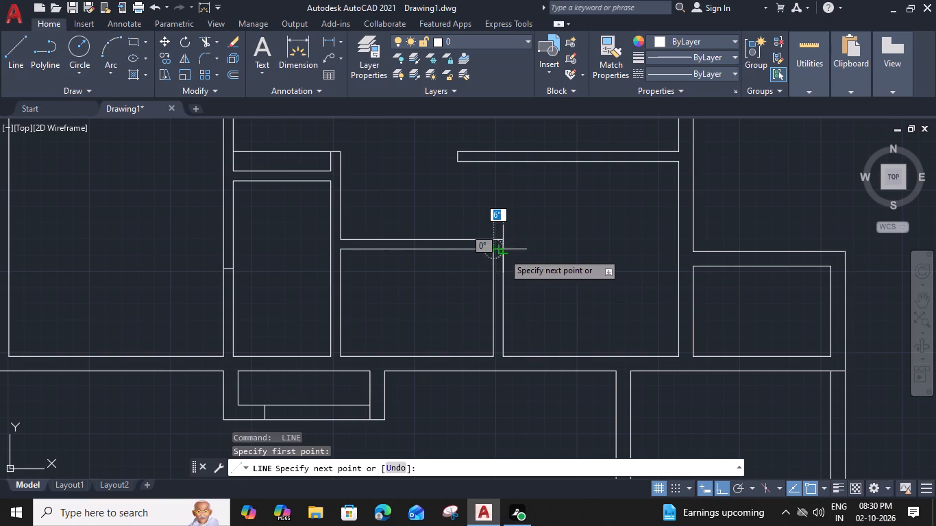
{"action": "left_click", "coordinate": [503, 253]}
{"action": "key", "text": "Escape"}
Draw a short line across the top end of the small west room's east partition.
{"action": "scroll", "coordinate": [370, 274], "scroll_direction": "down", "scroll_amount": 1}
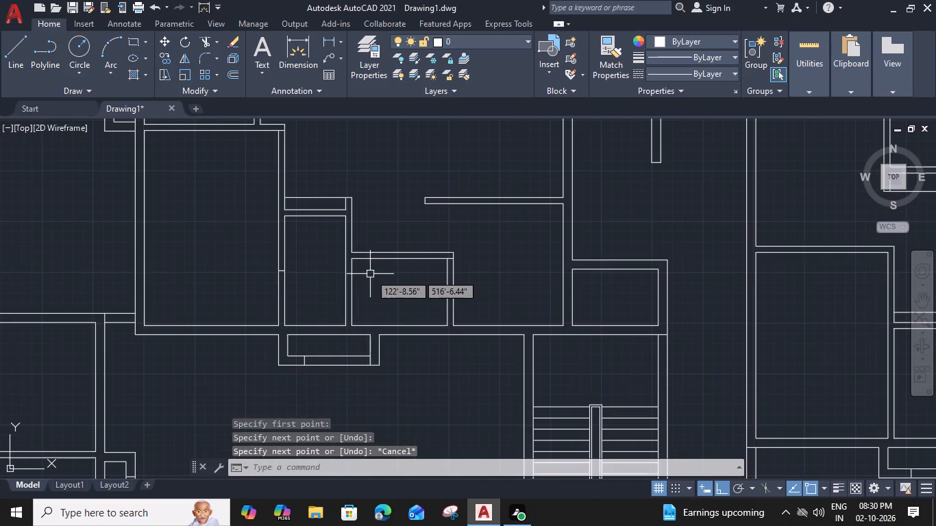
{"action": "middle_click_drag", "start_coordinate": [370, 274], "coordinate": [367, 368]}
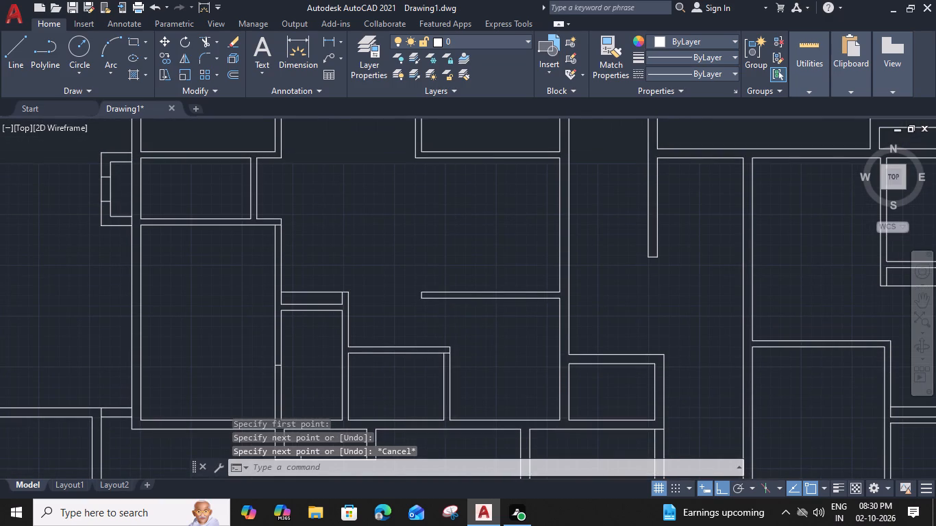
{"action": "middle_click_drag", "start_coordinate": [301, 204], "coordinate": [326, 240]}
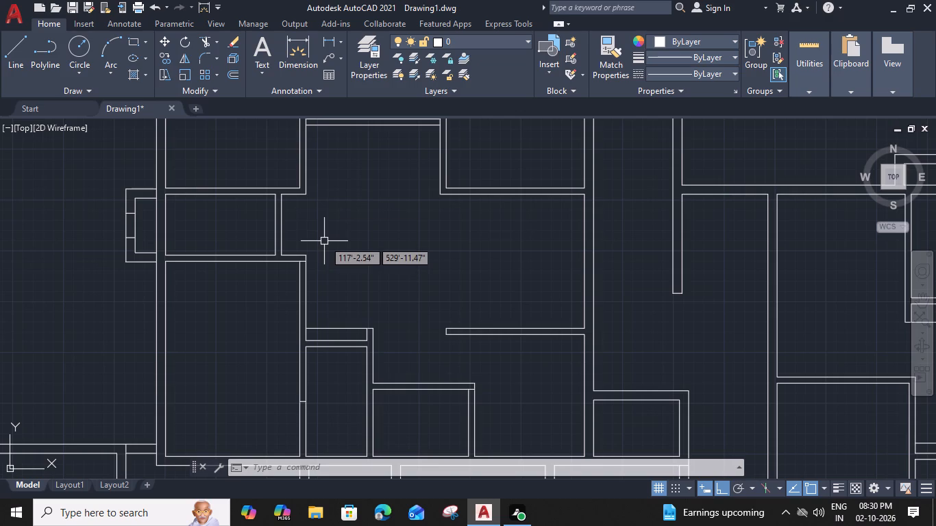
{"action": "key", "text": "space"}
{"action": "left_click", "coordinate": [280, 195]}
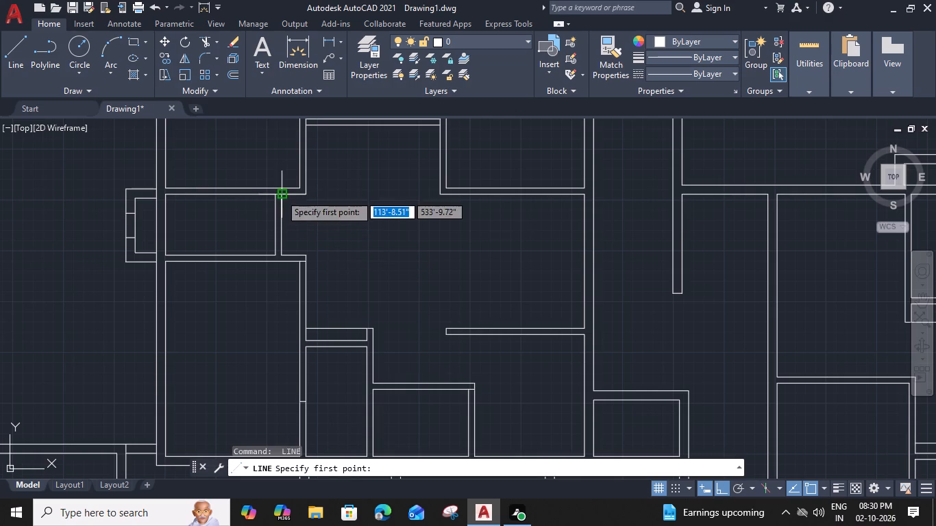
{"action": "left_click", "coordinate": [273, 196]}
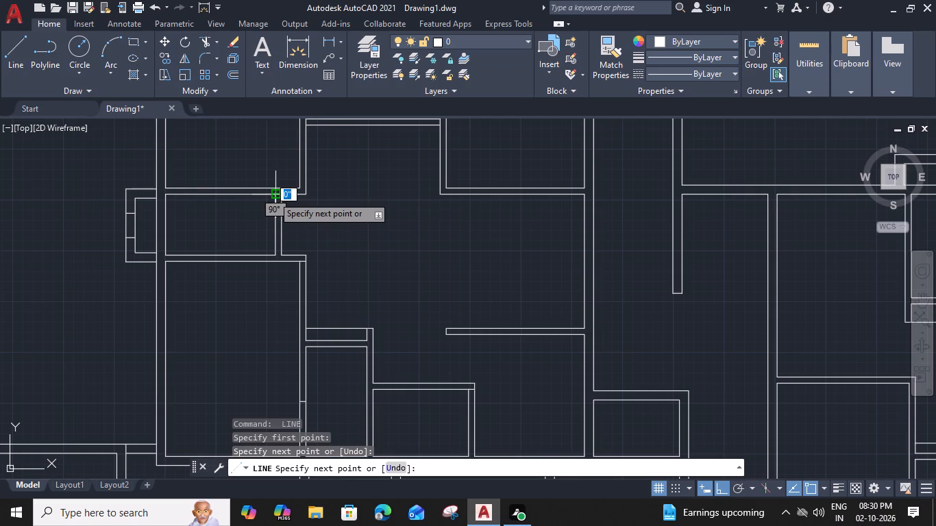
{"action": "key", "text": "Escape"}
Draw short lines across the bottom ends of the north-west room's east wall and the north-east room's west wall.
{"action": "key", "text": "space"}
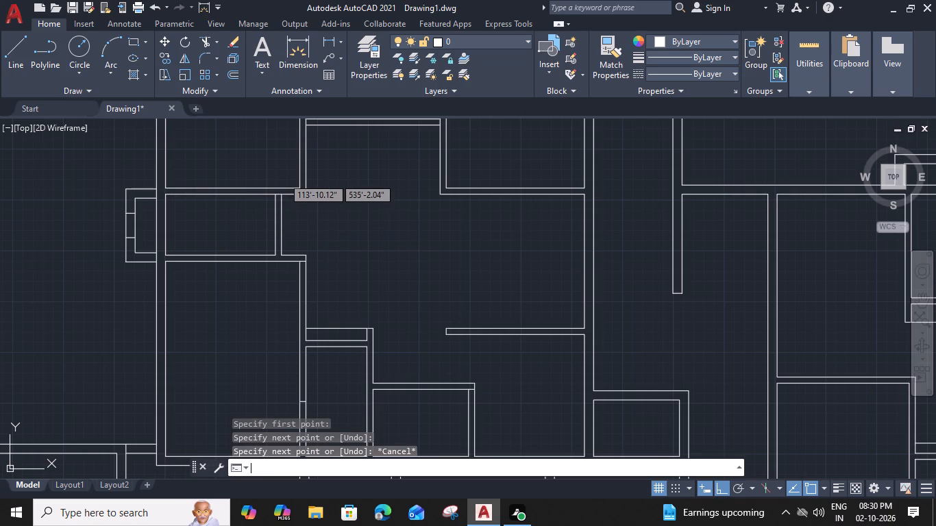
{"action": "left_click", "coordinate": [299, 184]}
{"action": "left_click", "coordinate": [305, 186]}
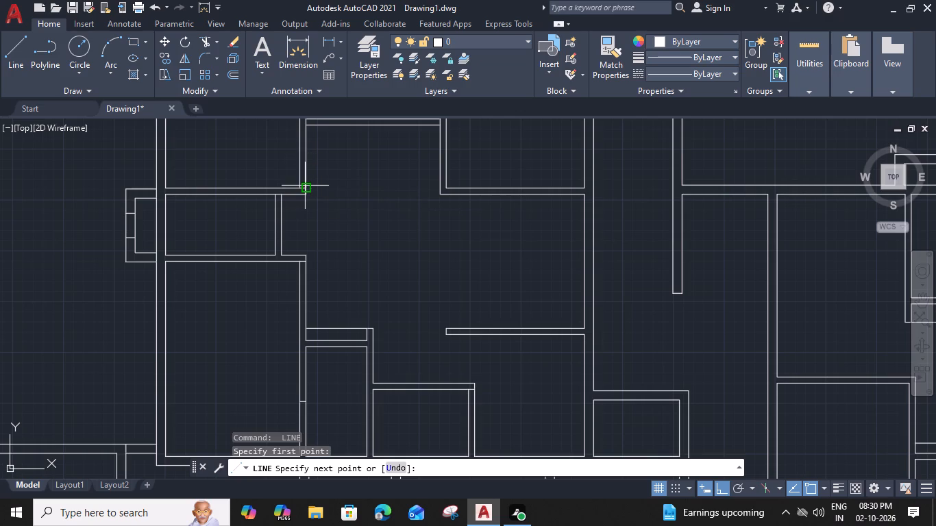
{"action": "key", "text": "Escape"}
{"action": "middle_click_drag", "start_coordinate": [336, 179], "coordinate": [336, 222]}
{"action": "key", "text": "space"}
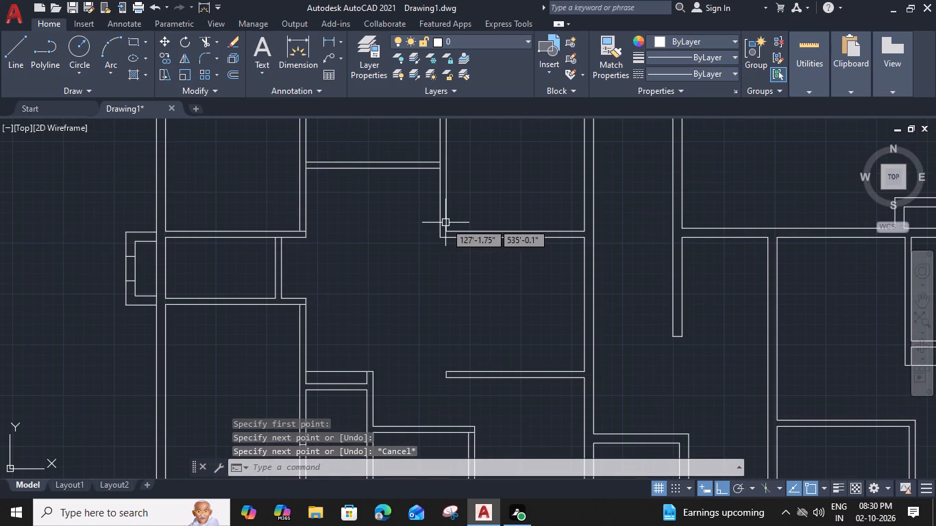
{"action": "left_click", "coordinate": [445, 231]}
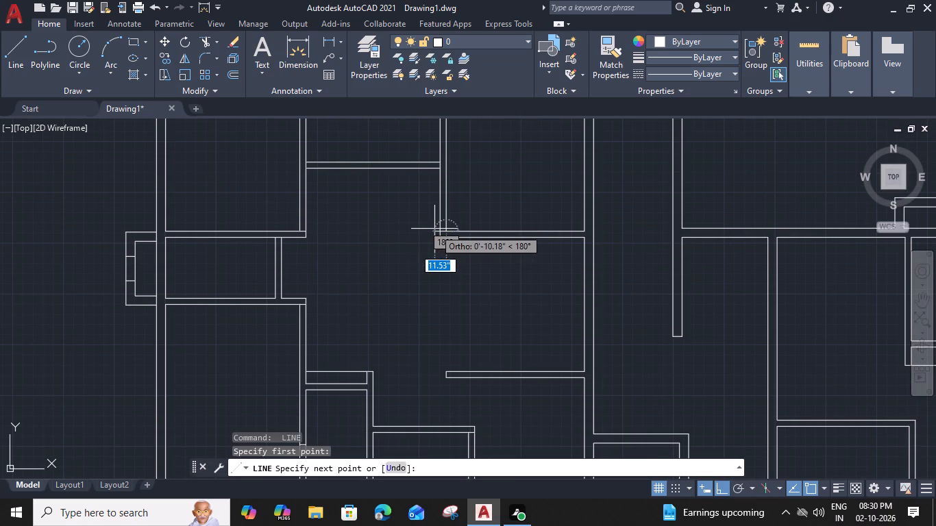
{"action": "left_click", "coordinate": [439, 229]}
{"action": "key", "text": "Escape"}
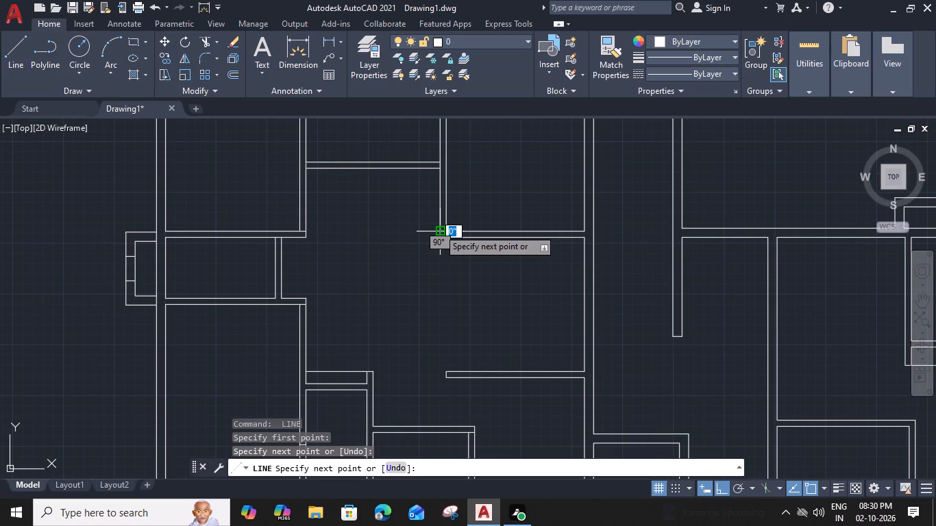
Draw a 9" line across the apartment's east wall, level with the underside of the north-east room's bottom wall.
{"action": "key", "text": "space"}
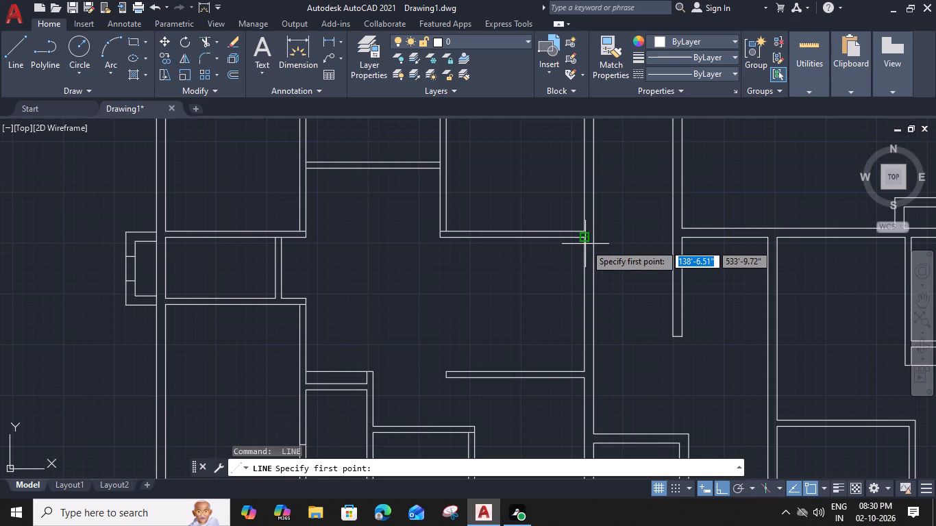
{"action": "left_click", "coordinate": [587, 237]}
{"action": "left_click", "coordinate": [592, 238]}
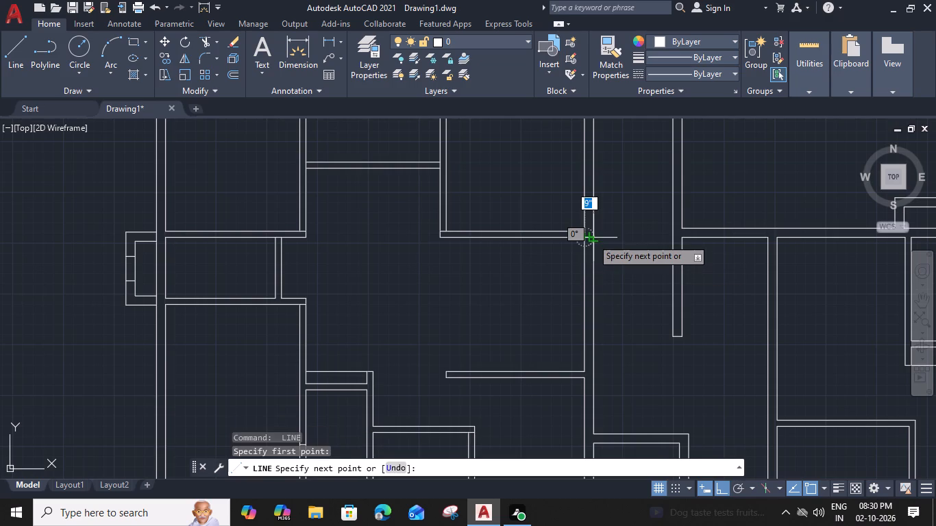
{"action": "key", "text": "Escape"}
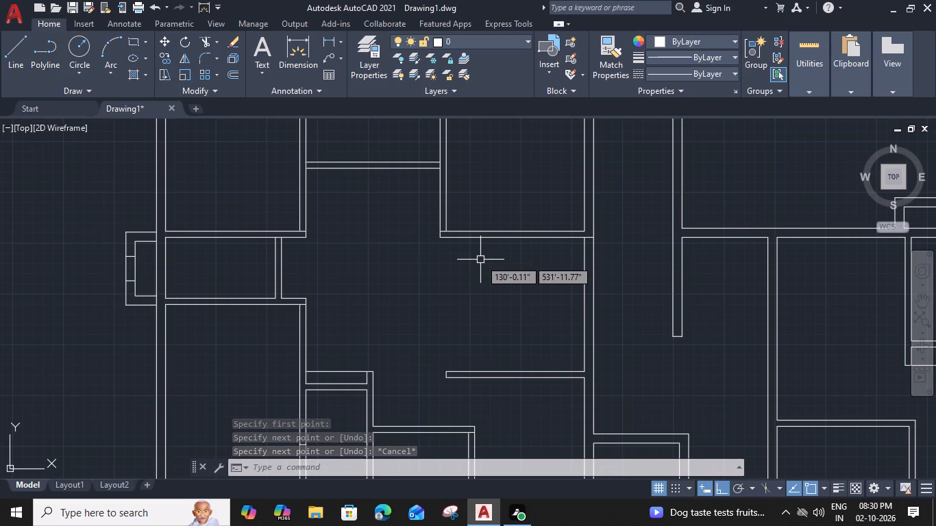
Offset the small west room's partition end line 3" down, and offset the new line a further 2'6" down.
{"action": "scroll", "coordinate": [275, 247], "scroll_direction": "up", "scroll_amount": 3}
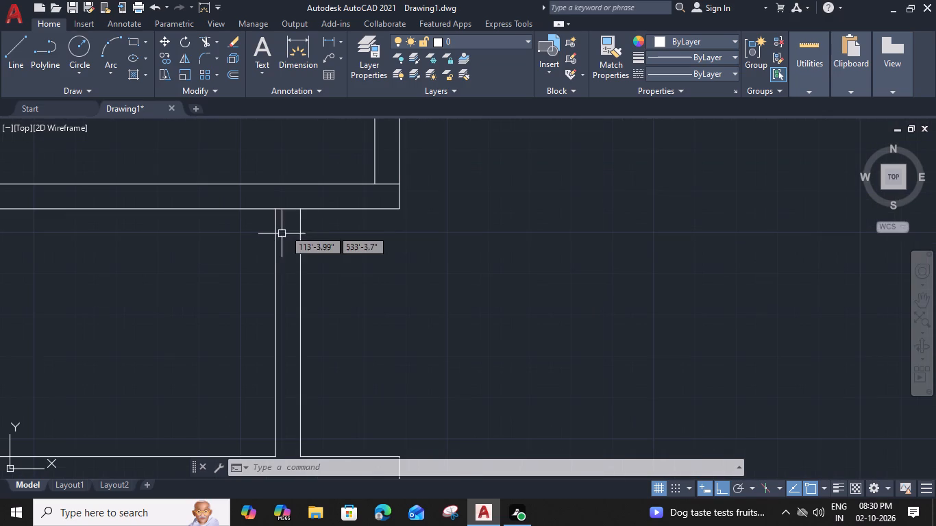
{"action": "left_click", "coordinate": [288, 212]}
{"action": "type", "text": "o 3\""}
{"action": "key", "text": "Return"}
{"action": "left_click", "coordinate": [285, 260]}
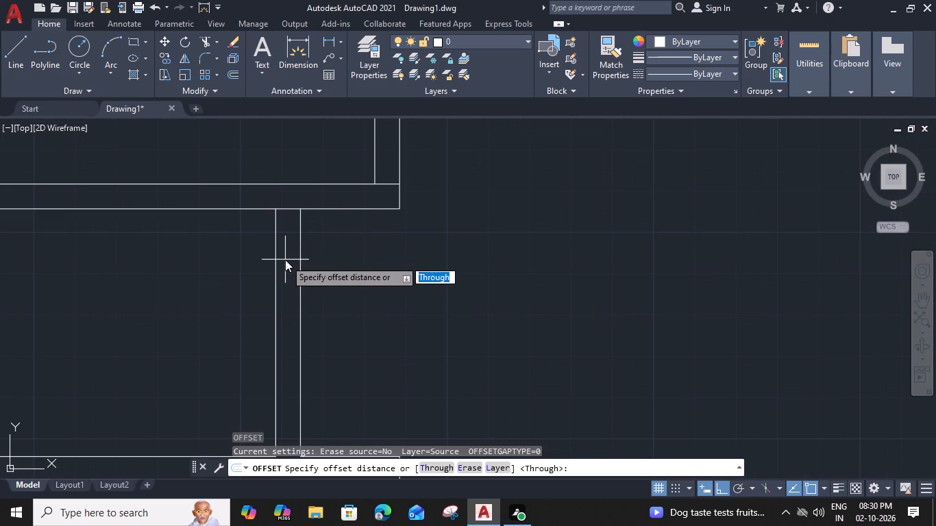
{"action": "left_click", "coordinate": [286, 220]}
{"action": "key", "text": "2"}
{"action": "type", "text": "'6"}
{"action": "key", "text": "shift+quotedbl"}
{"action": "key", "text": "Return"}
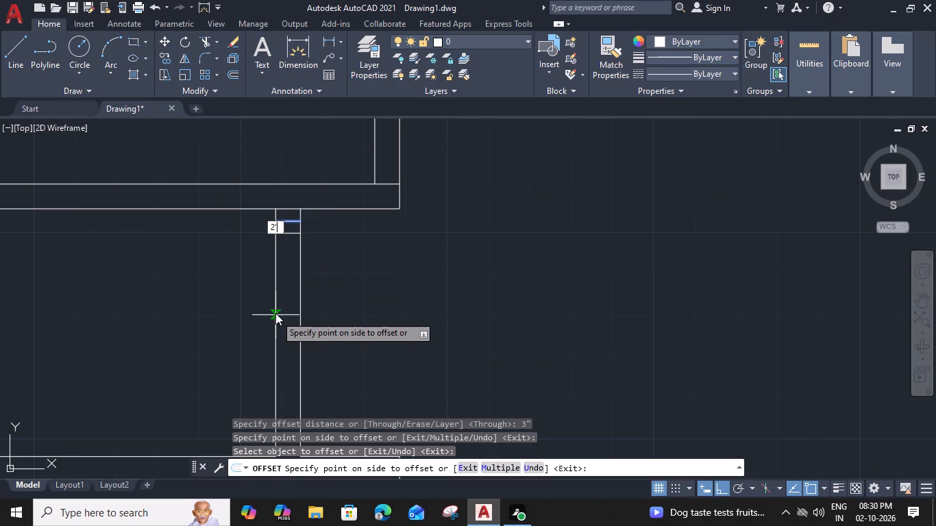
Offset the cross line in the north-west room's east wall 3" up, and offset the new line a further 3' up.
{"action": "middle_click_drag", "start_coordinate": [350, 164], "coordinate": [310, 303]}
{"action": "left_click", "coordinate": [344, 320]}
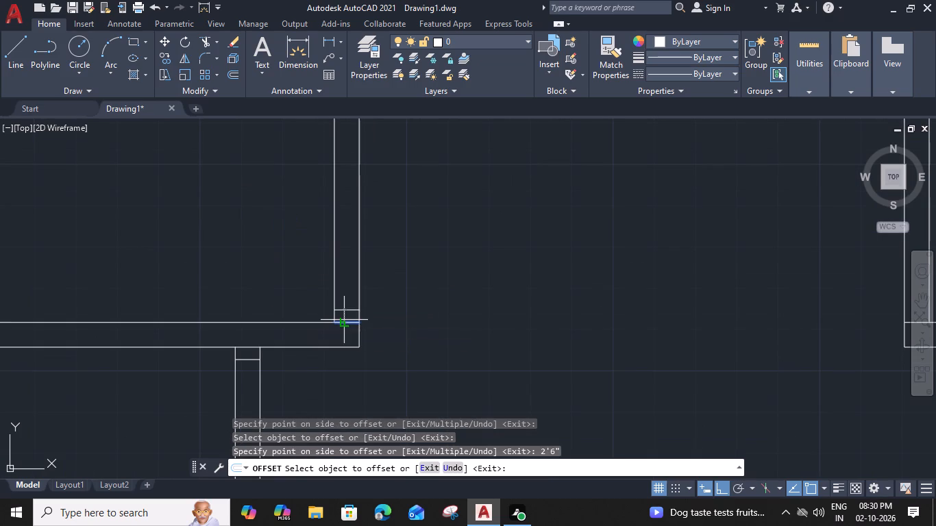
{"action": "left_click", "coordinate": [358, 275]}
{"action": "left_click", "coordinate": [349, 310]}
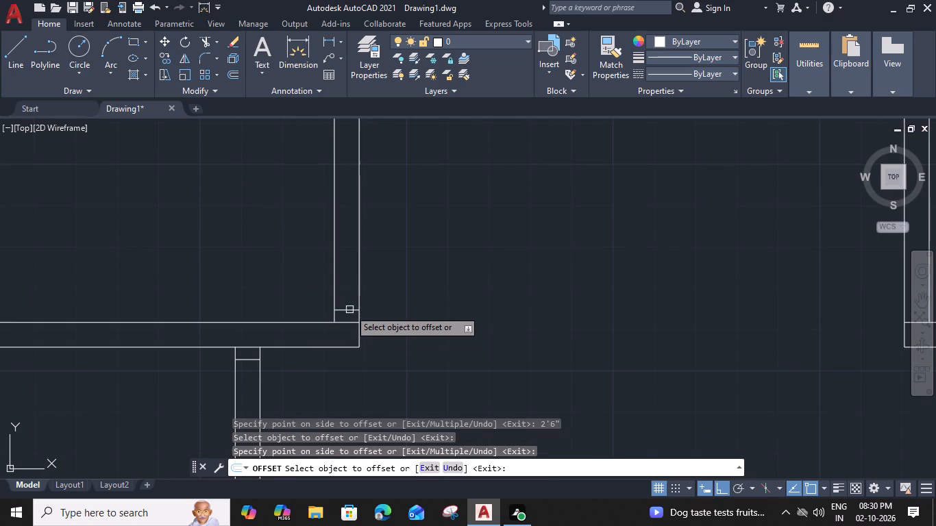
{"action": "key", "text": "3"}
{"action": "type", "text": "'"}
{"action": "key", "text": "space"}
{"action": "scroll", "coordinate": [350, 274], "scroll_direction": "down", "scroll_amount": 3}
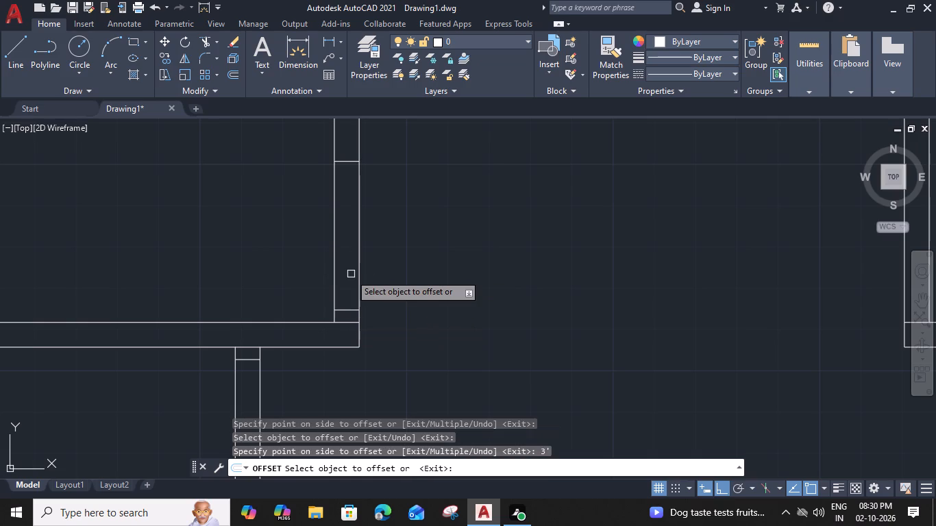
Offset the cross line in the north-east room's west wall 3" up, and offset the new line a further 3' up.
{"action": "scroll", "coordinate": [480, 276], "scroll_direction": "up", "scroll_amount": 3}
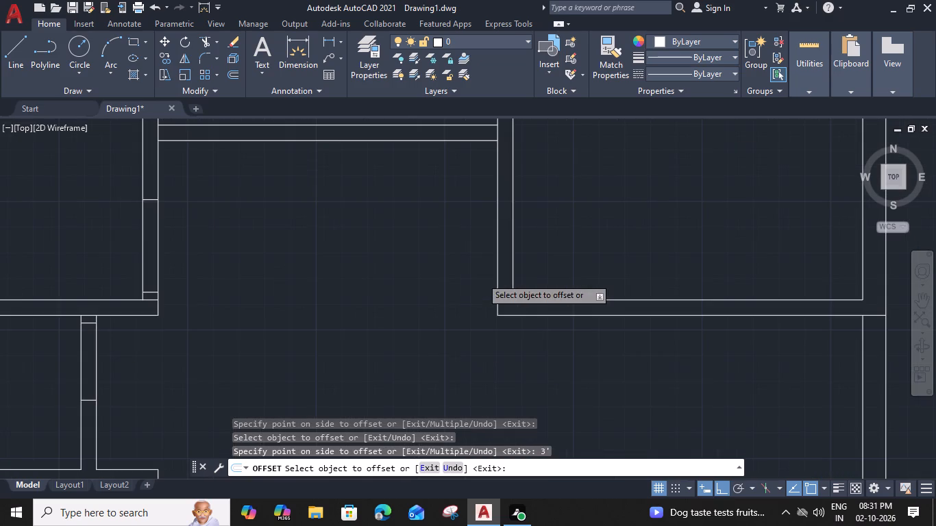
{"action": "left_click", "coordinate": [521, 312]}
{"action": "left_click", "coordinate": [508, 245]}
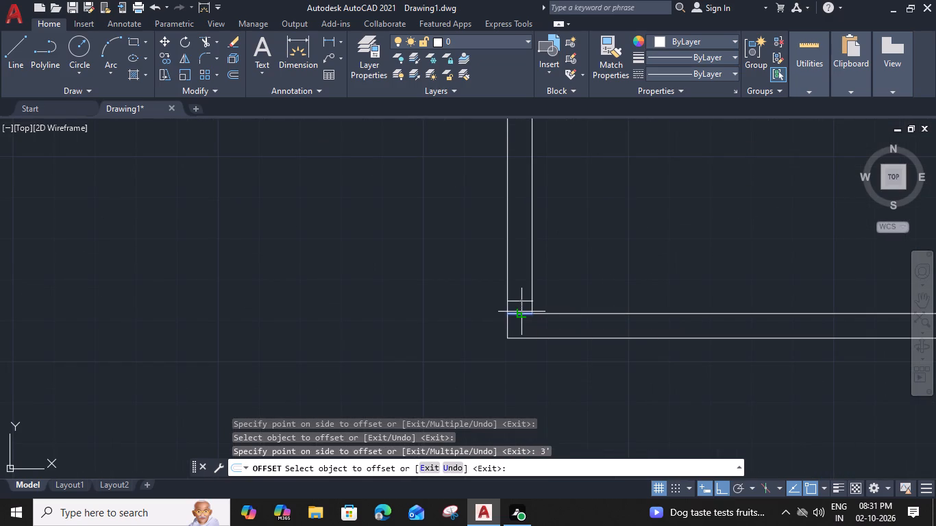
{"action": "left_click", "coordinate": [515, 301]}
{"action": "key", "text": "3"}
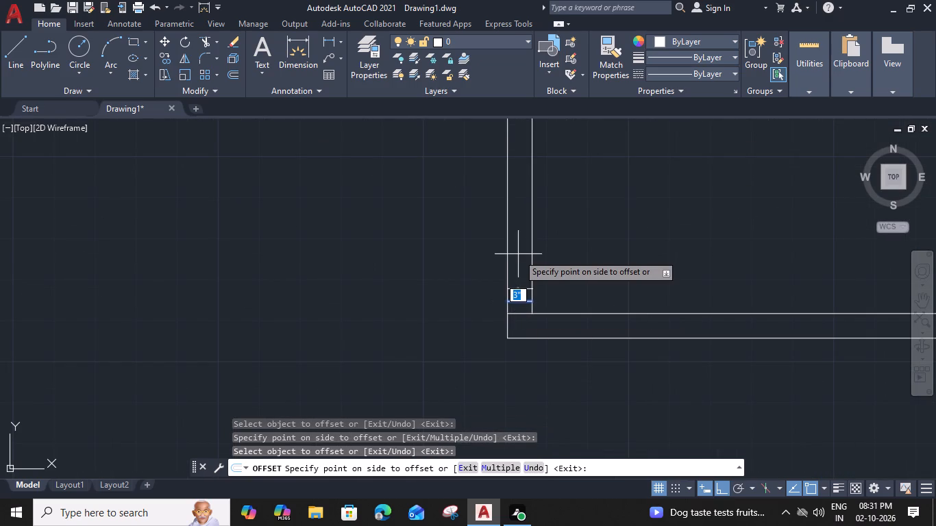
{"action": "key", "text": "apostrophe"}
{"action": "key", "text": "space"}
Offset the cross line atop the south-west room's east wall 3" down, and offset the new line a further 3' down.
{"action": "scroll", "coordinate": [518, 254], "scroll_direction": "down", "scroll_amount": 4}
{"action": "middle_click_drag", "start_coordinate": [447, 325], "coordinate": [447, 307]}
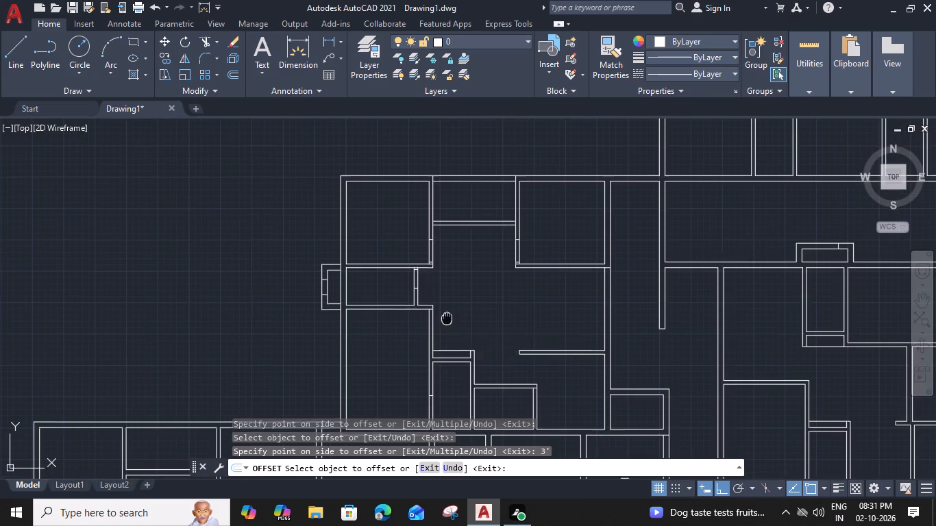
{"action": "middle_click_drag", "start_coordinate": [447, 307], "coordinate": [448, 289]}
{"action": "scroll", "coordinate": [426, 276], "scroll_direction": "up", "scroll_amount": 2}
{"action": "left_click", "coordinate": [440, 270]}
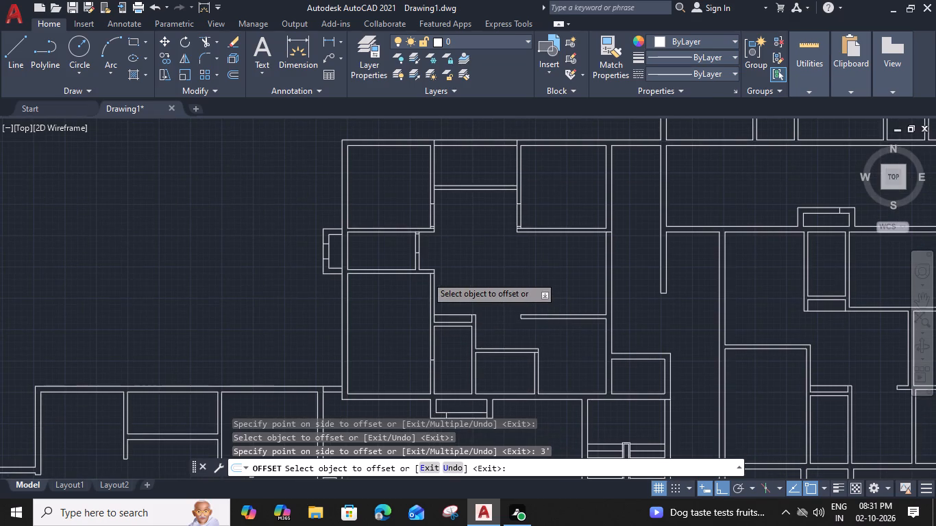
{"action": "left_click", "coordinate": [439, 308]}
{"action": "scroll", "coordinate": [440, 277], "scroll_direction": "up", "scroll_amount": 2}
{"action": "left_click", "coordinate": [439, 266]}
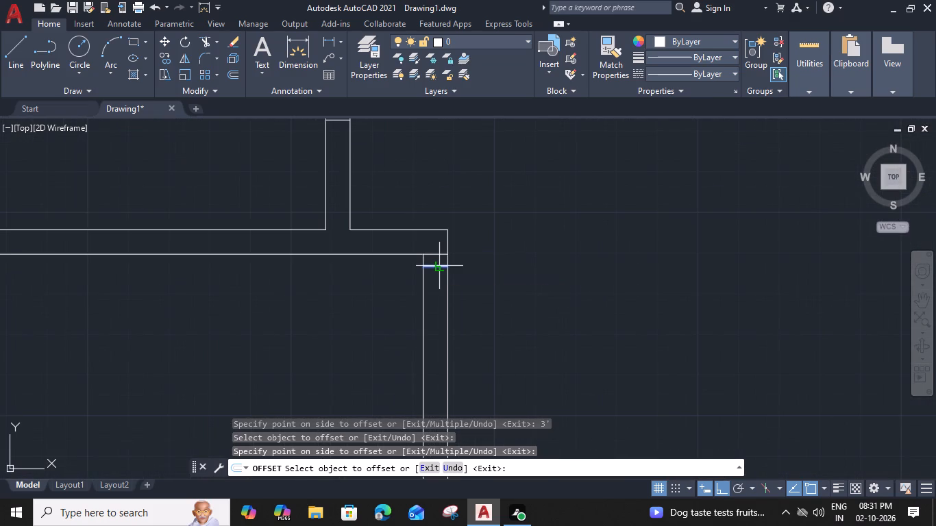
{"action": "key", "text": "3"}
{"action": "key", "text": "apostrophe"}
{"action": "key", "text": "space"}
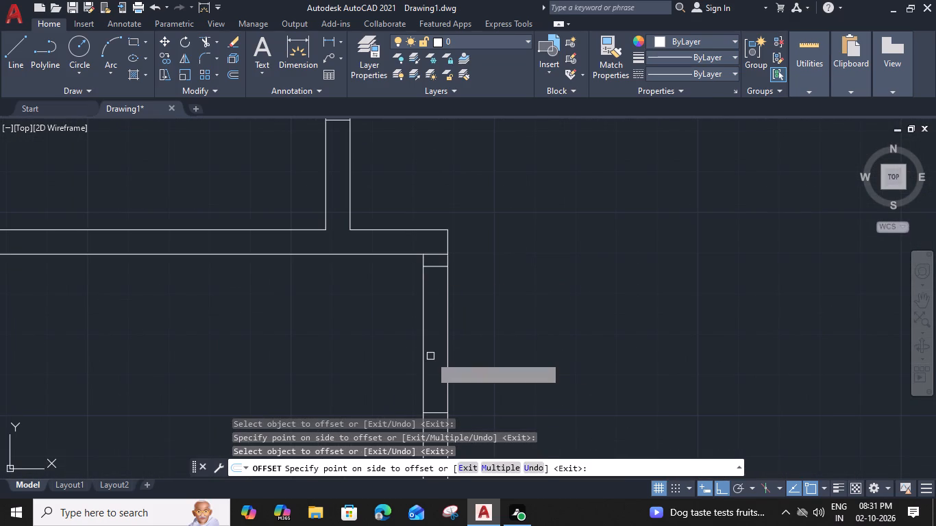
Offset the middle cross line in the south-west room's east wall 1'3" up and 1'3" down.
{"action": "scroll", "coordinate": [430, 356], "scroll_direction": "down", "scroll_amount": 3}
{"action": "middle_click_drag", "start_coordinate": [445, 365], "coordinate": [429, 258]}
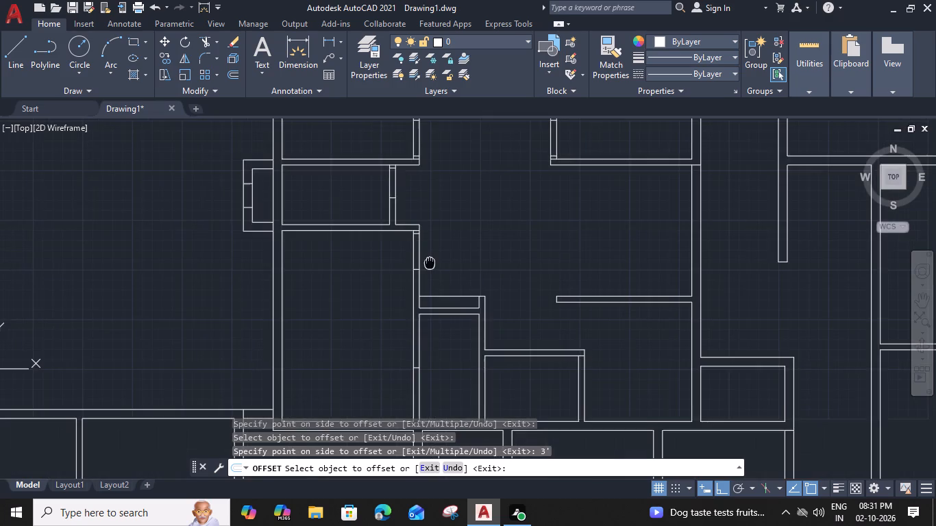
{"action": "scroll", "coordinate": [422, 369], "scroll_direction": "up", "scroll_amount": 2}
{"action": "left_click", "coordinate": [406, 351]}
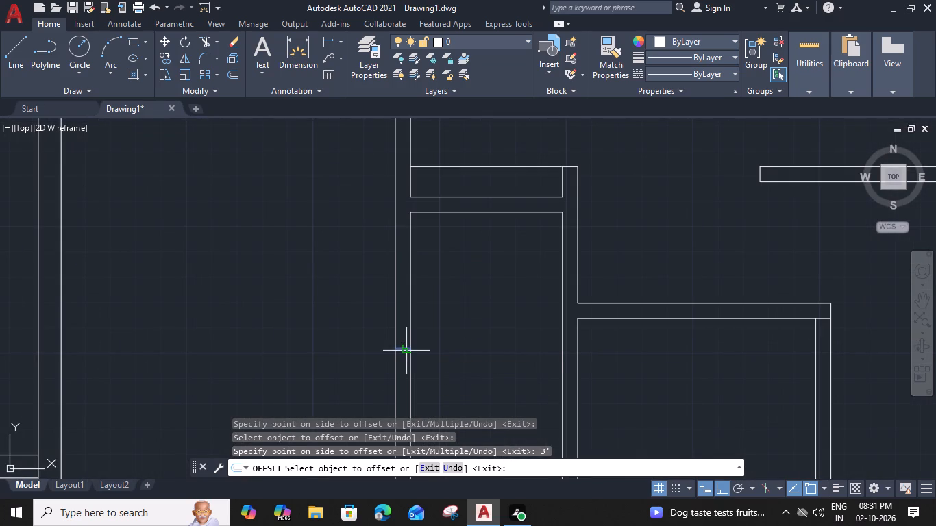
{"action": "key", "text": "1"}
{"action": "key", "text": "apostrophe"}
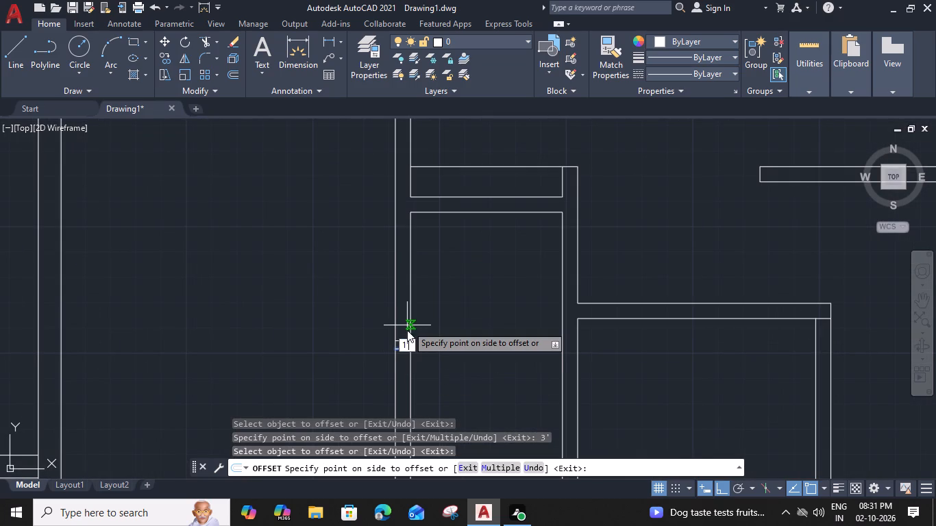
{"action": "key", "text": "6"}
{"action": "key", "text": "BackSpace"}
{"action": "type", "text": "3\""}
{"action": "key", "text": "Return"}
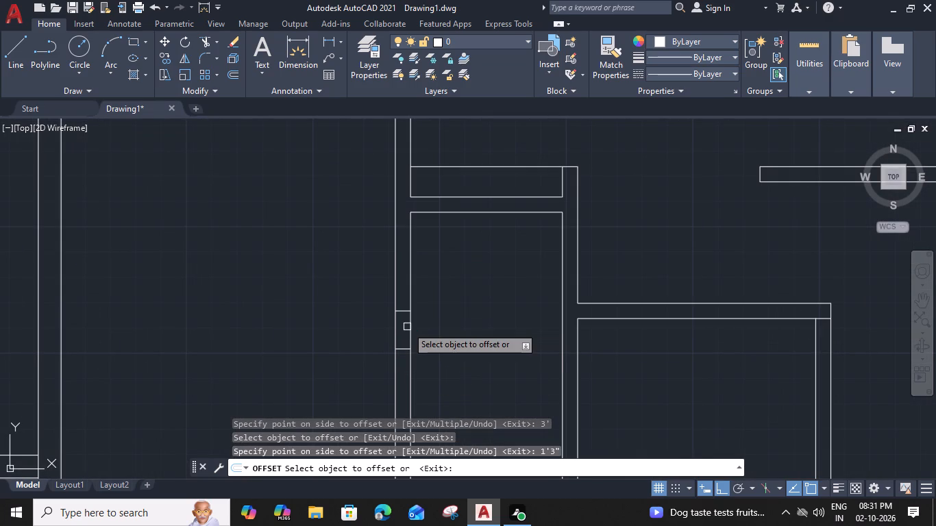
{"action": "left_click", "coordinate": [404, 348]}
{"action": "type", "text": "1'6"}
{"action": "key", "text": "BackSpace"}
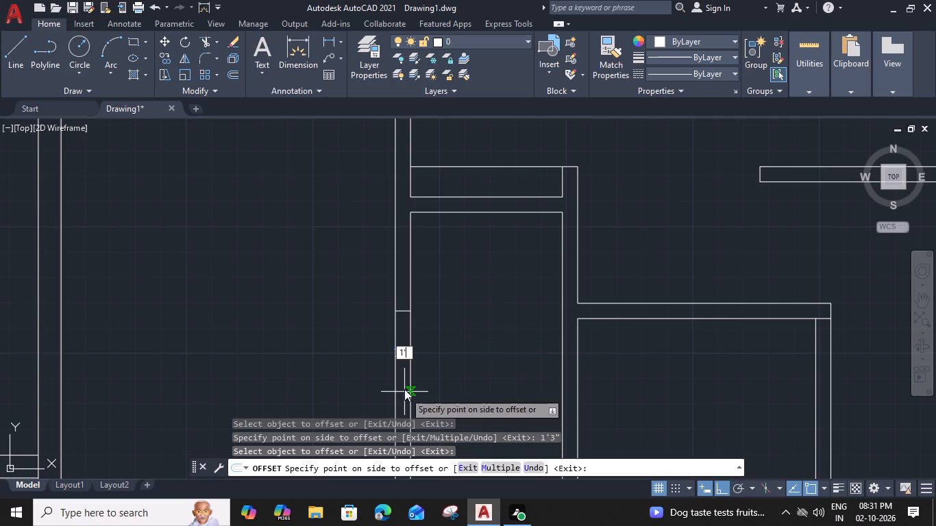
{"action": "type", "text": "3\""}
{"action": "key", "text": "Return"}
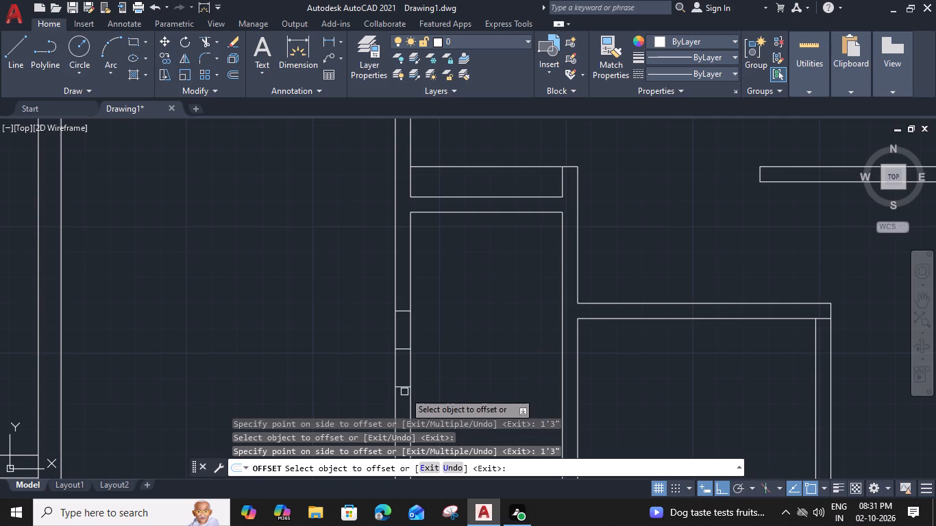
Offset the cross line atop the small south-middle room's east wall 3" down, and offset the new line a further 2'6" down.
{"action": "middle_click_drag", "start_coordinate": [446, 357], "coordinate": [184, 353]}
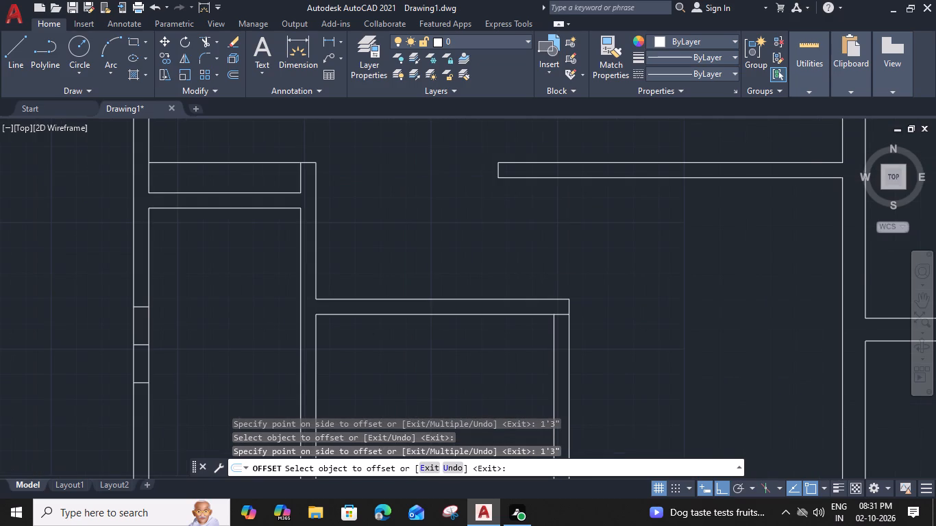
{"action": "middle_click_drag", "start_coordinate": [561, 333], "coordinate": [553, 291]}
{"action": "left_click", "coordinate": [554, 273]}
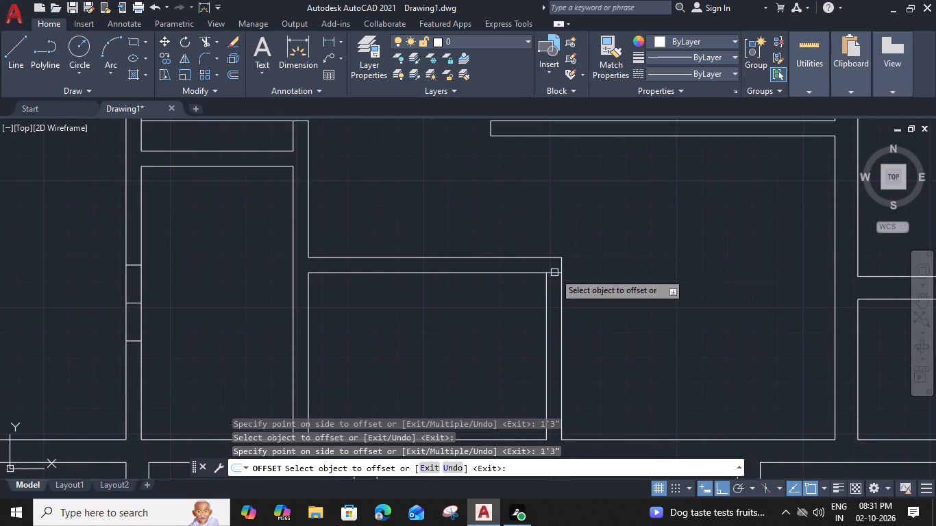
{"action": "left_click", "coordinate": [556, 316]}
{"action": "left_click", "coordinate": [555, 279]}
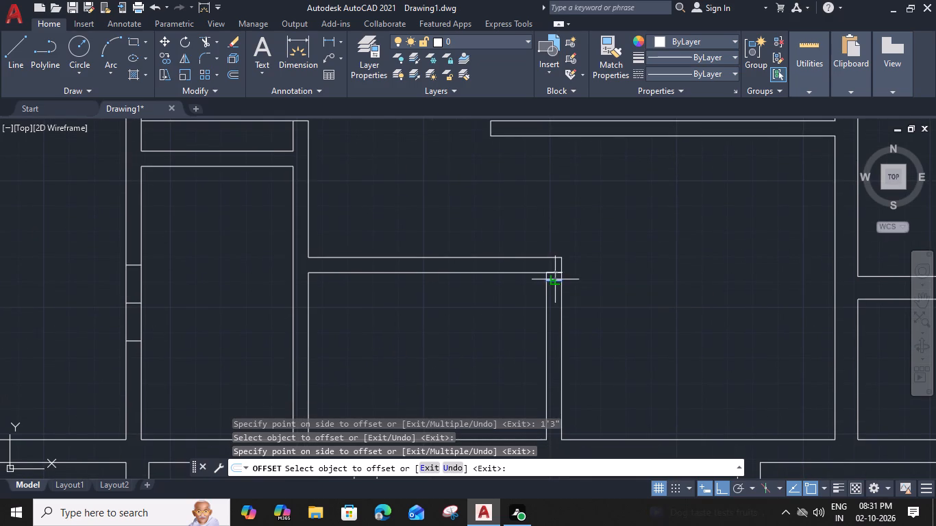
{"action": "type", "text": "2'6\""}
{"action": "key", "text": "Return"}
Offset the cross line in the apartment's east wall 3" down, and offset the new line a further 4' down.
{"action": "scroll", "coordinate": [549, 331], "scroll_direction": "down", "scroll_amount": 2}
{"action": "middle_click_drag", "start_coordinate": [547, 281], "coordinate": [541, 327]}
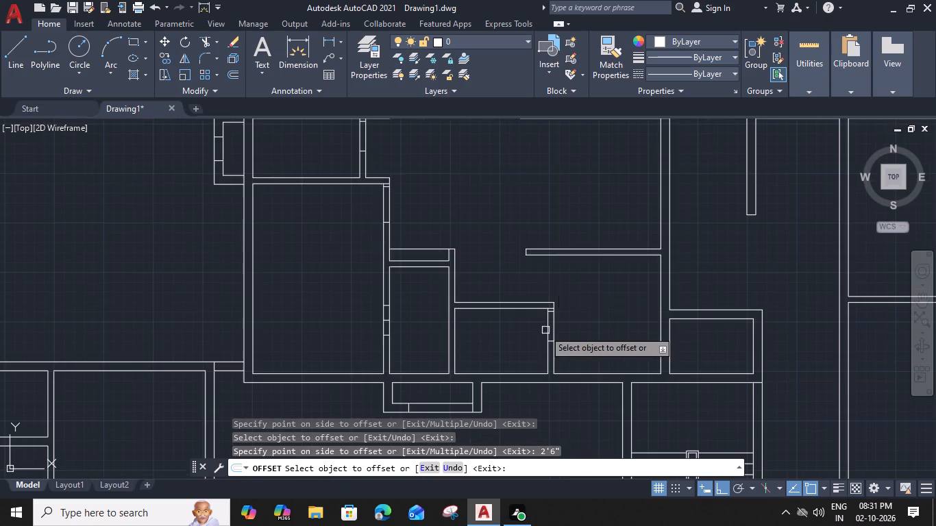
{"action": "middle_click_drag", "start_coordinate": [541, 327], "coordinate": [437, 342]}
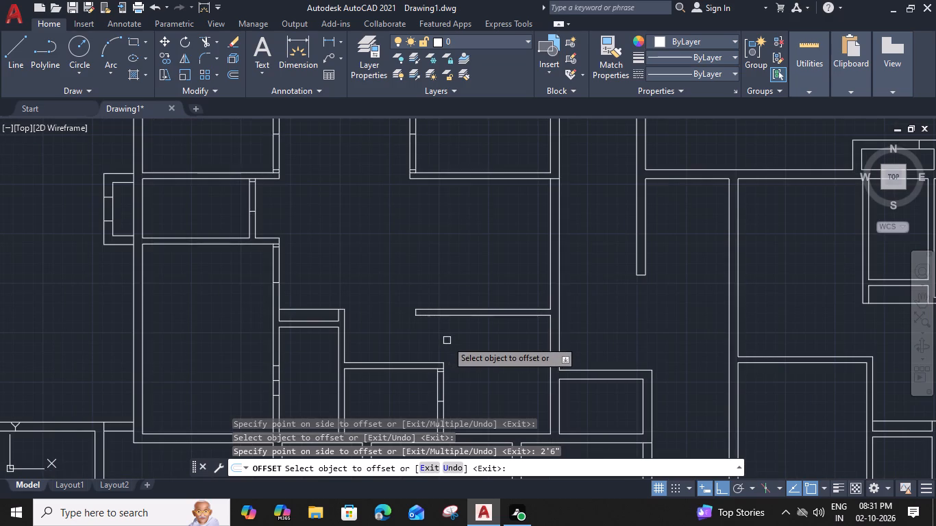
{"action": "scroll", "coordinate": [552, 174], "scroll_direction": "up", "scroll_amount": 2}
{"action": "left_click", "coordinate": [562, 188]}
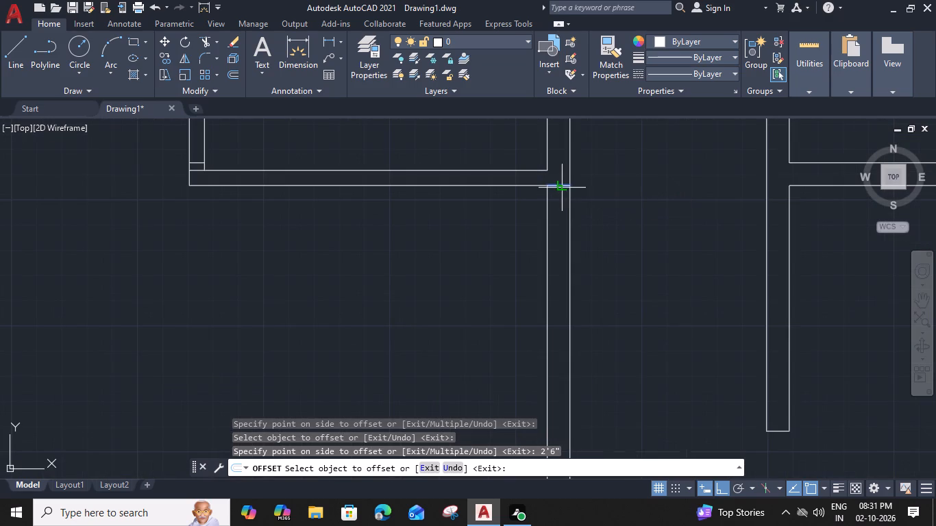
{"action": "left_click", "coordinate": [553, 231]}
{"action": "left_click", "coordinate": [561, 195]}
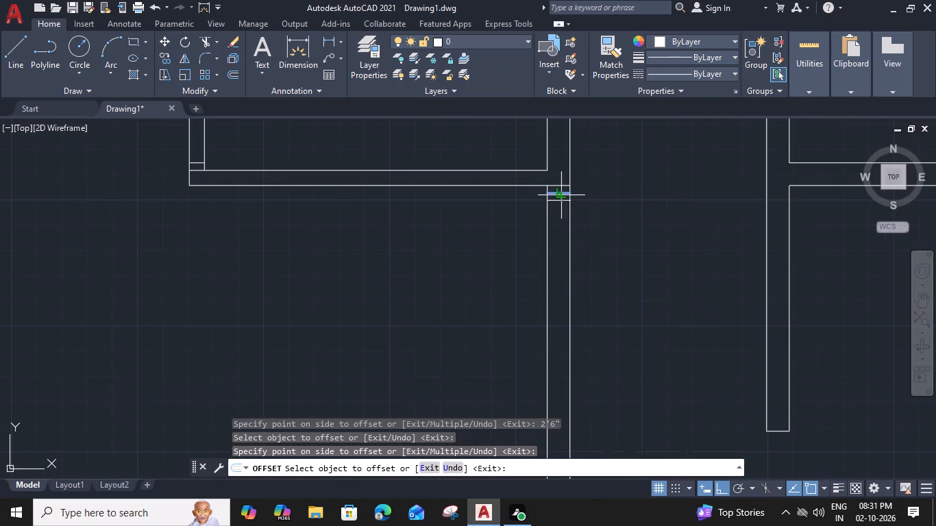
{"action": "key", "text": "4"}
{"action": "type", "text": "'"}
{"action": "key", "text": "space"}
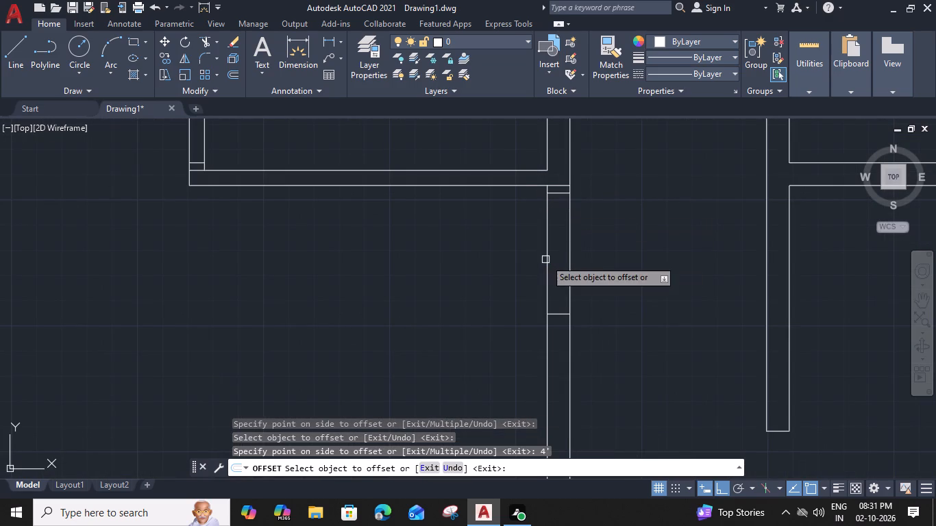
Trim away the original cross line and the wall lines between the 4' jambs in the apartment's east wall.
{"action": "key", "text": "Escape"}
{"action": "type", "text": "tr"}
{"action": "key", "text": "space"}
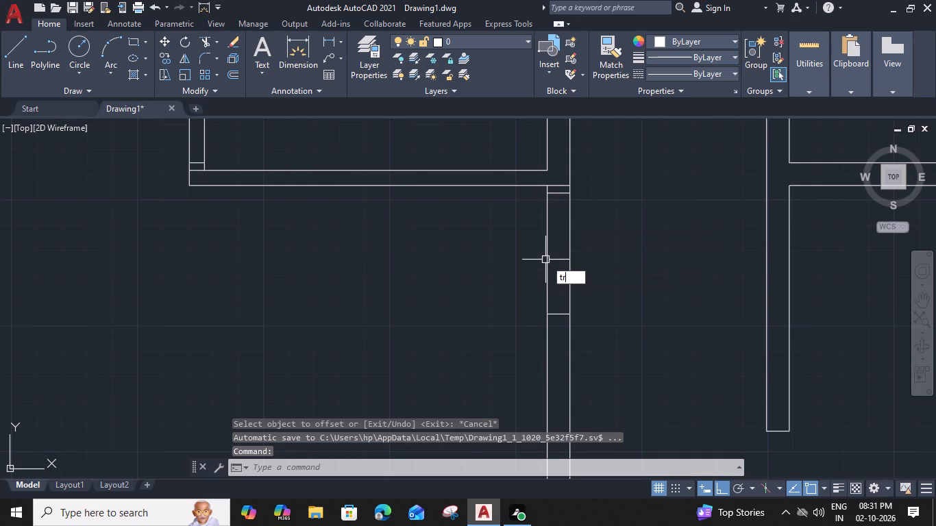
{"action": "left_click", "coordinate": [561, 184]}
{"action": "left_click", "coordinate": [584, 243]}
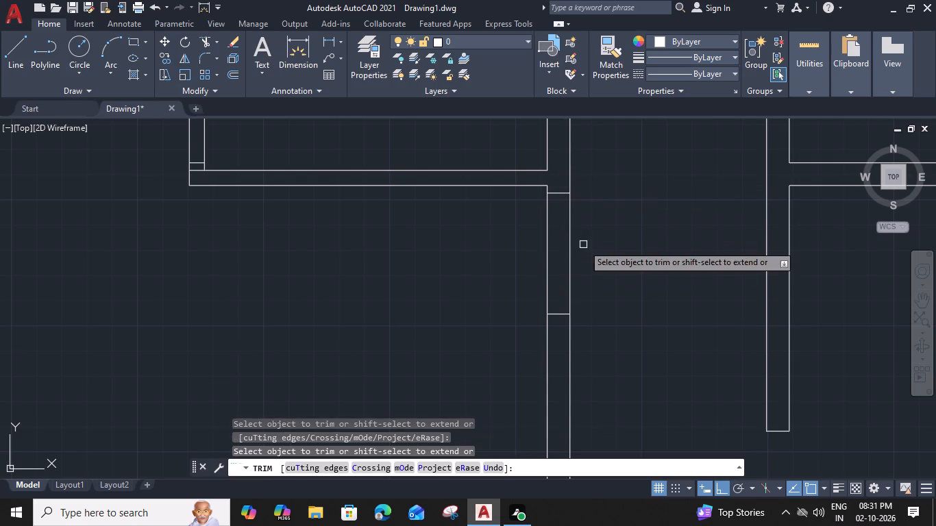
{"action": "left_click", "coordinate": [504, 253]}
Trim away the original cross line and the wall lines between the 3' jambs in the north-east room's west wall.
{"action": "middle_click_drag", "start_coordinate": [318, 221], "coordinate": [506, 335]}
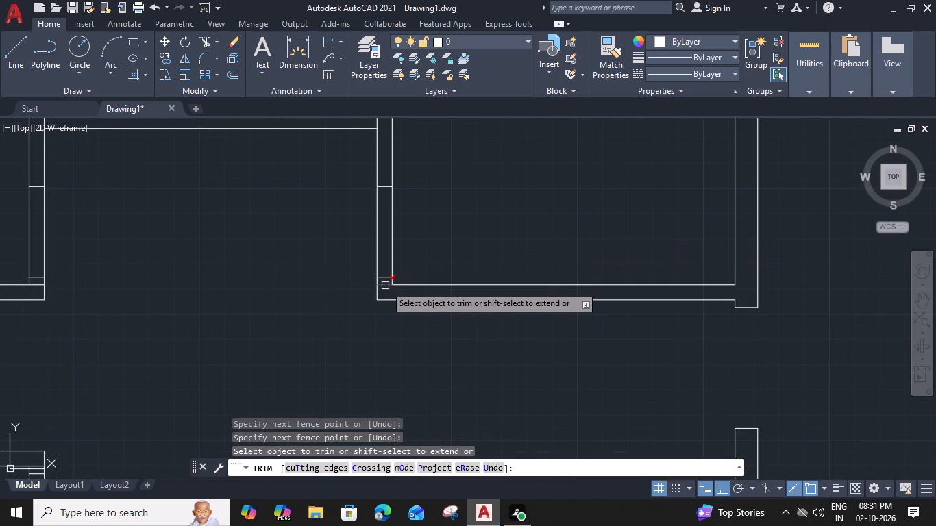
{"action": "left_click", "coordinate": [385, 286]}
{"action": "left_click_drag", "start_coordinate": [420, 224], "coordinate": [412, 223]}
{"action": "left_click", "coordinate": [342, 236]}
Trim away the original cross line and the wall lines between the 3' jambs in the north-west room's east wall.
{"action": "scroll", "coordinate": [342, 236], "scroll_direction": "down", "scroll_amount": 1}
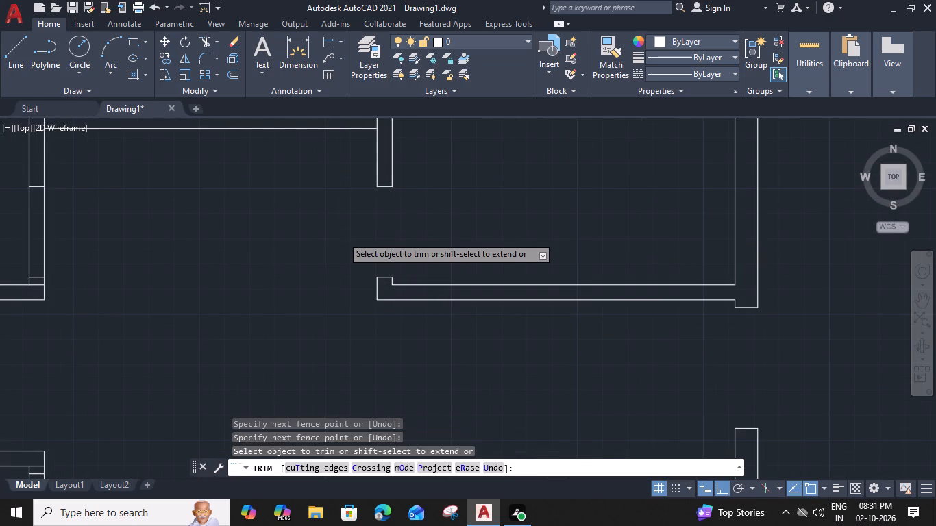
{"action": "middle_click_drag", "start_coordinate": [310, 252], "coordinate": [384, 310]}
{"action": "scroll", "coordinate": [213, 327], "scroll_direction": "up", "scroll_amount": 1}
{"action": "left_click", "coordinate": [233, 325]}
{"action": "left_click_drag", "start_coordinate": [283, 262], "coordinate": [256, 264]}
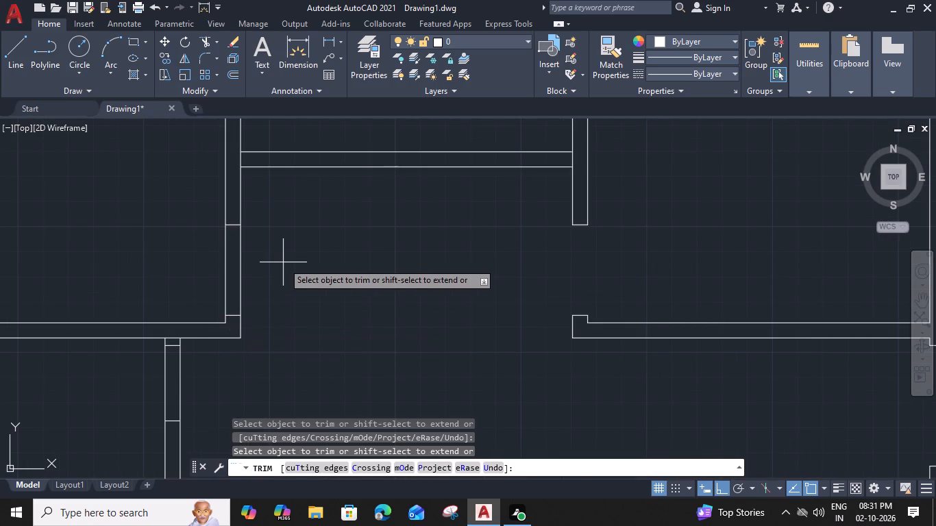
{"action": "left_click", "coordinate": [193, 271]}
Trim away the original cross line and the wall lines between the 2'6" jambs in the small west room's partition.
{"action": "scroll", "coordinate": [205, 278], "scroll_direction": "down", "scroll_amount": 2}
{"action": "middle_click_drag", "start_coordinate": [251, 310], "coordinate": [316, 277]}
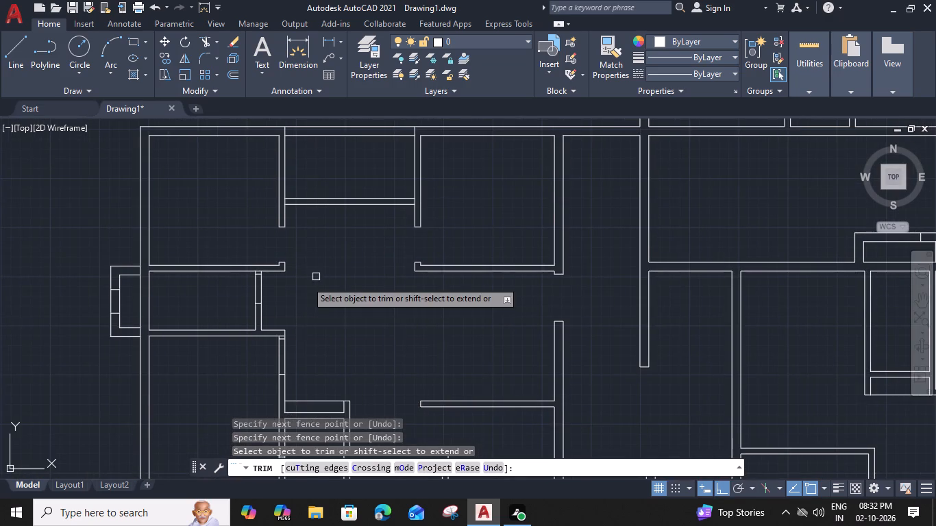
{"action": "scroll", "coordinate": [238, 314], "scroll_direction": "up", "scroll_amount": 2}
{"action": "left_click", "coordinate": [285, 203]}
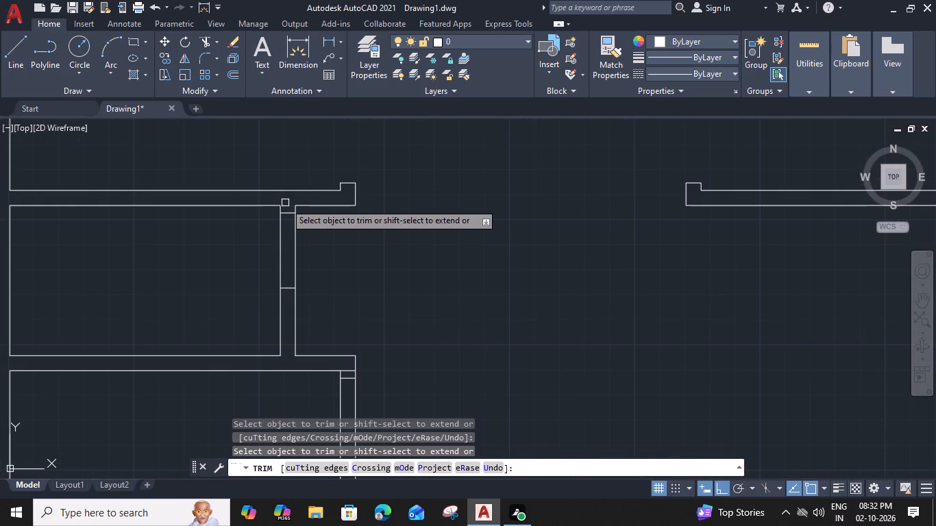
{"action": "left_click", "coordinate": [317, 242]}
{"action": "left_click", "coordinate": [245, 271]}
Trim away the top cross line and the wall lines between the 3' jambs in the south-west room's east wall.
{"action": "middle_click_drag", "start_coordinate": [338, 303], "coordinate": [392, 140]}
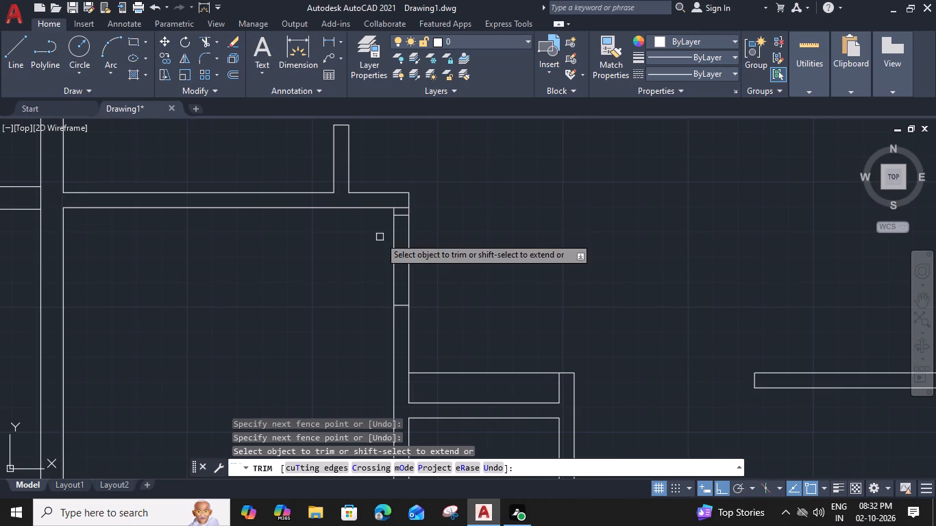
{"action": "left_click", "coordinate": [401, 205]}
{"action": "left_click_drag", "start_coordinate": [439, 235], "coordinate": [435, 235]}
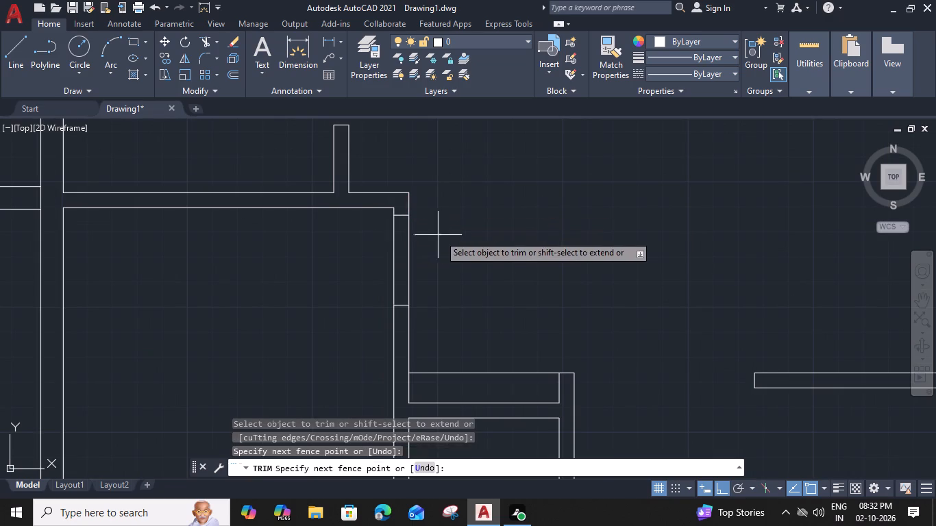
{"action": "left_click_drag", "start_coordinate": [435, 235], "coordinate": [418, 241]}
{"action": "left_click", "coordinate": [338, 273]}
Trim away the centre cross line and both wall lines between the 1'3" offset lines in the south-west room's east wall.
{"action": "scroll", "coordinate": [338, 273], "scroll_direction": "down", "scroll_amount": 1}
{"action": "middle_click_drag", "start_coordinate": [354, 320], "coordinate": [334, 254]}
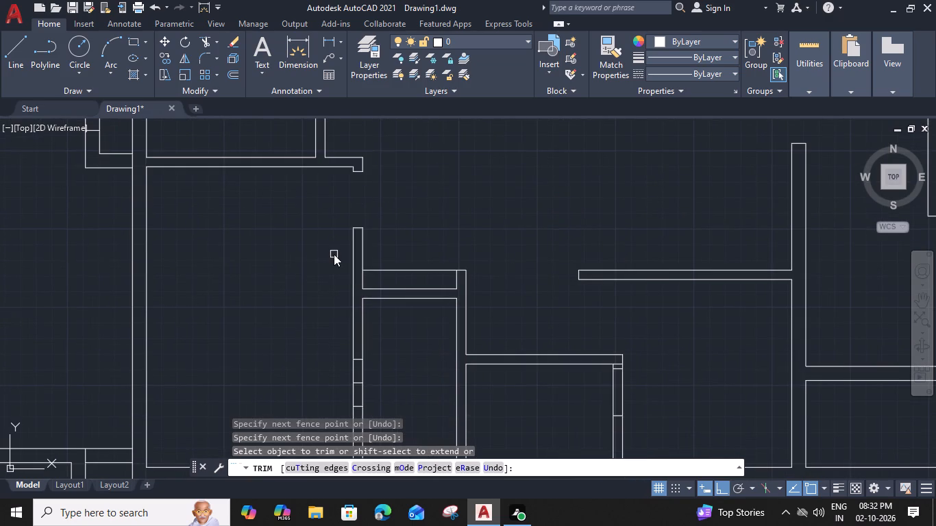
{"action": "middle_click_drag", "start_coordinate": [388, 310], "coordinate": [414, 222]}
{"action": "scroll", "coordinate": [387, 296], "scroll_direction": "up", "scroll_amount": 1}
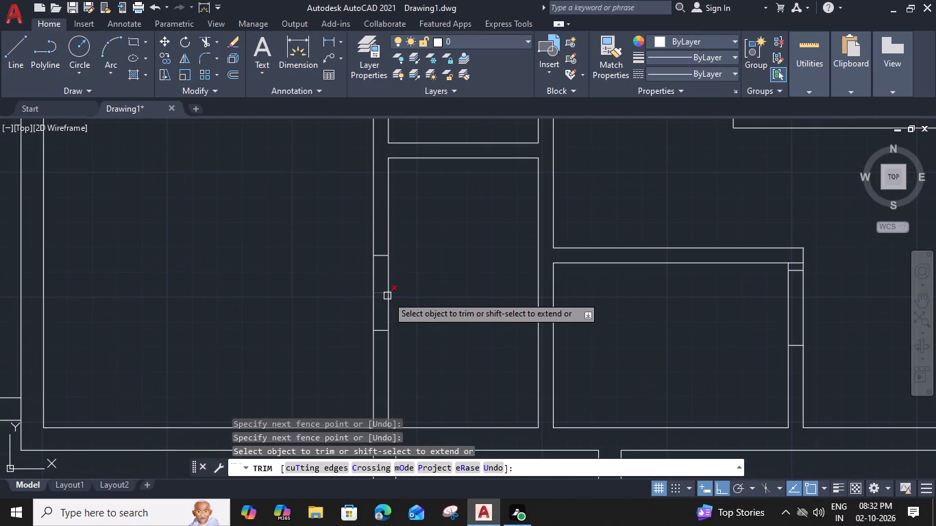
{"action": "left_click", "coordinate": [381, 295]}
{"action": "left_click_drag", "start_coordinate": [399, 290], "coordinate": [382, 298]}
{"action": "left_click", "coordinate": [338, 310]}
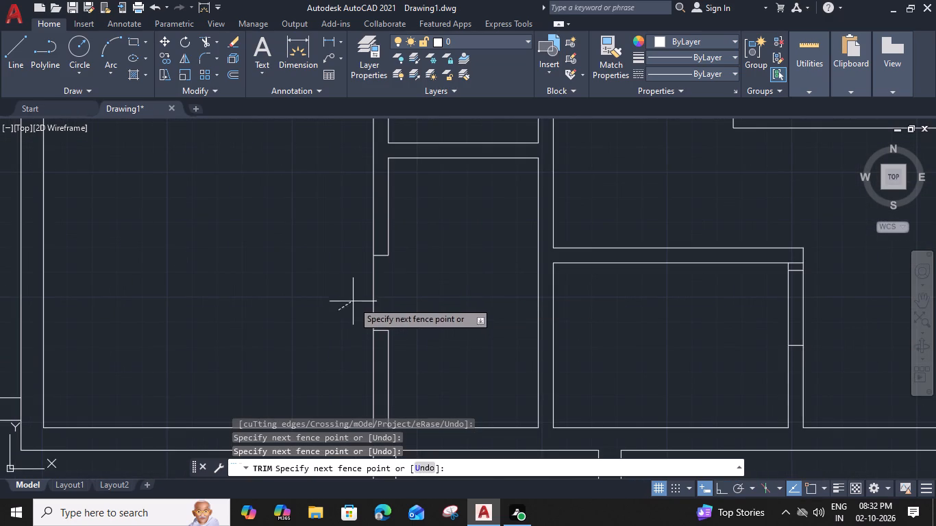
{"action": "left_click", "coordinate": [384, 289]}
Trim away the original cross line and the wall lines between the 2'6" jambs in the small south-middle room's east wall.
{"action": "scroll", "coordinate": [384, 289], "scroll_direction": "down", "scroll_amount": 3}
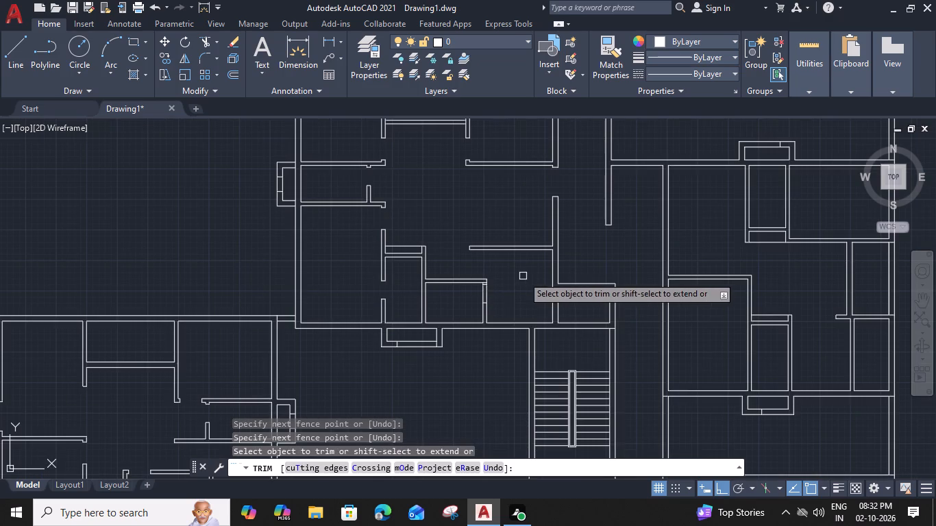
{"action": "scroll", "coordinate": [487, 299], "scroll_direction": "up", "scroll_amount": 5}
{"action": "left_click", "coordinate": [483, 258]}
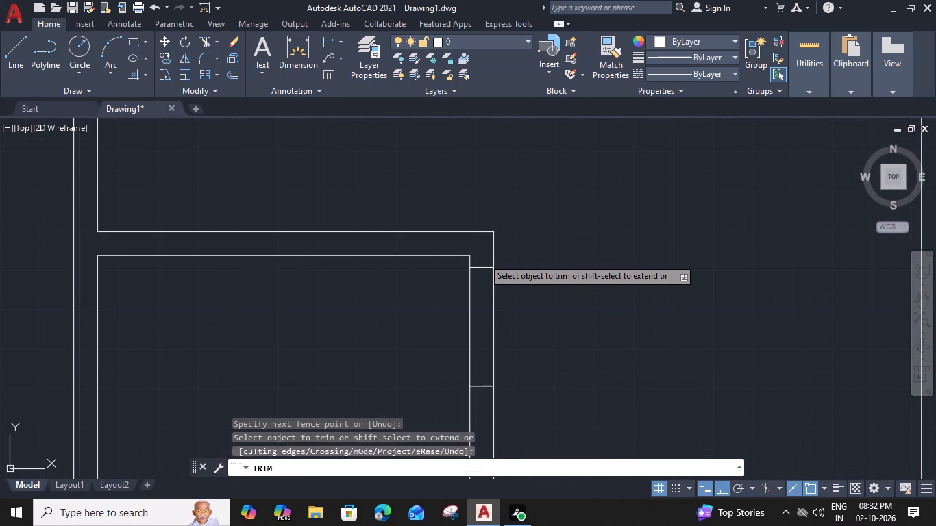
{"action": "left_click_drag", "start_coordinate": [537, 297], "coordinate": [526, 299]}
{"action": "left_click", "coordinate": [382, 346]}
{"action": "scroll", "coordinate": [382, 345], "scroll_direction": "down", "scroll_amount": 3}
{"action": "middle_click_drag", "start_coordinate": [516, 266], "coordinate": [338, 258]}
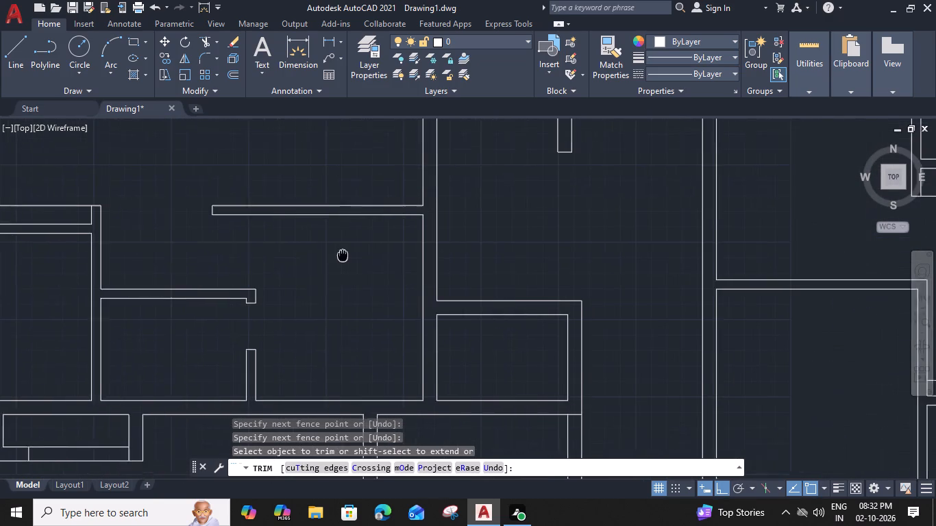
{"action": "middle_click_drag", "start_coordinate": [338, 258], "coordinate": [328, 262]}
{"action": "key", "text": "Escape"}
{"action": "scroll", "coordinate": [546, 249], "scroll_direction": "down", "scroll_amount": 2}
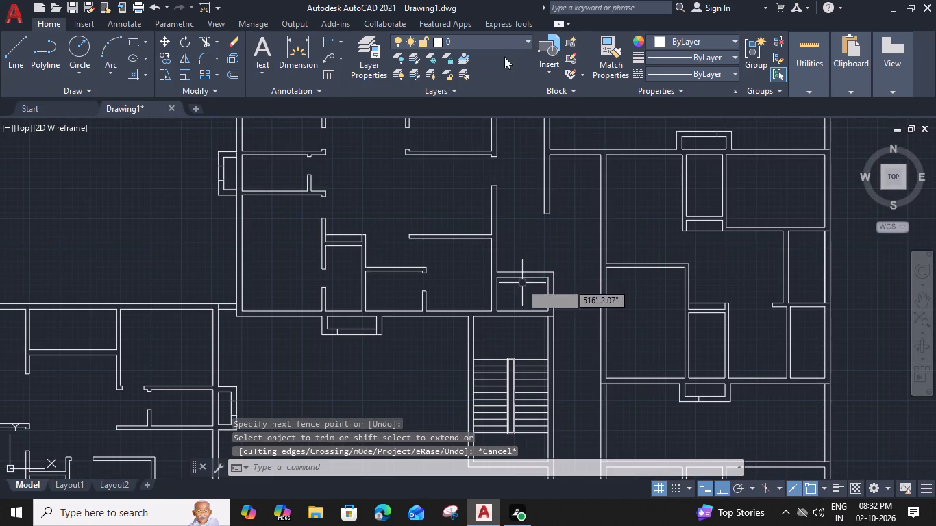
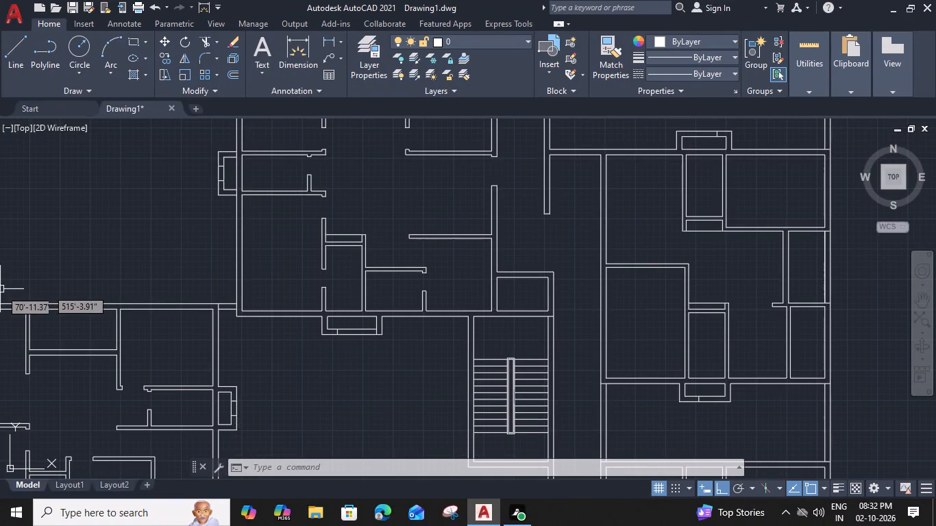
Extend the end line of the open wall stub east across the passage to the next apartment's west wall.
{"action": "middle_click_drag", "start_coordinate": [595, 257], "coordinate": [512, 266]}
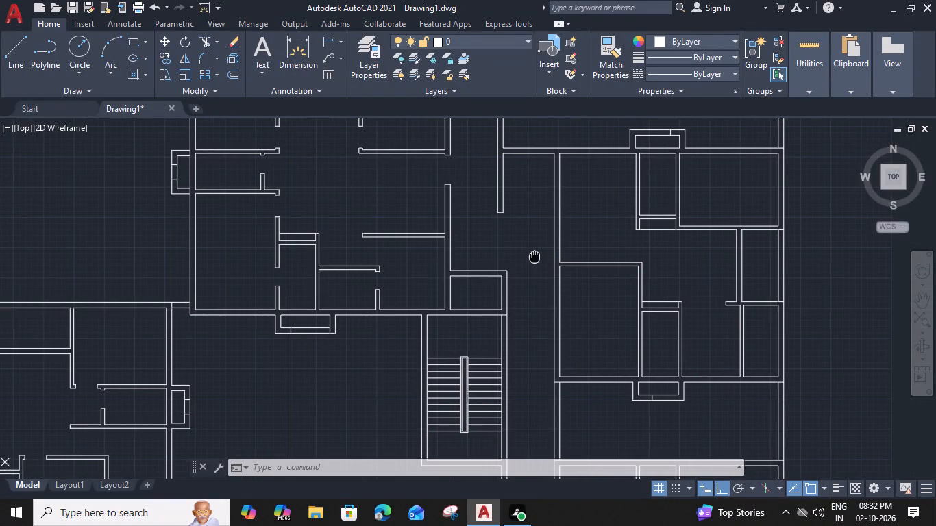
{"action": "middle_click_drag", "start_coordinate": [495, 219], "coordinate": [487, 249]}
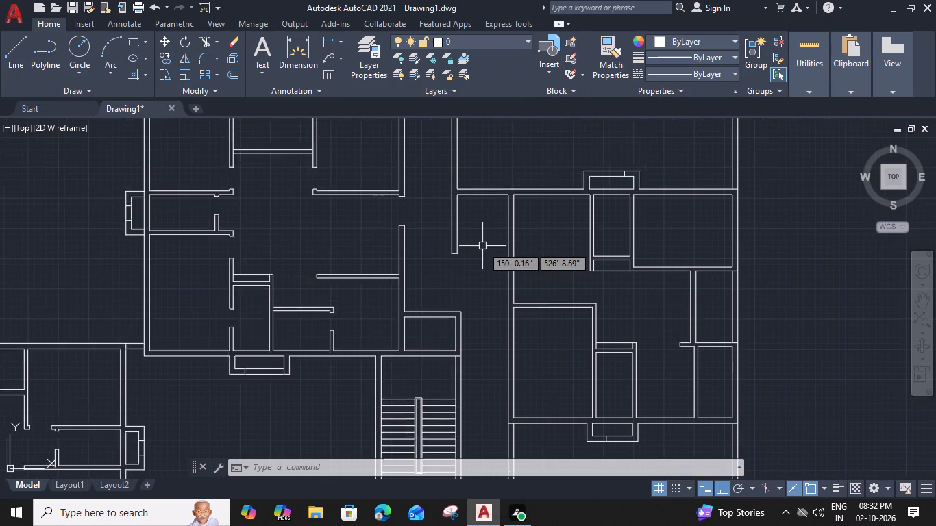
{"action": "scroll", "coordinate": [482, 246], "scroll_direction": "up", "scroll_amount": 1}
{"action": "type", "text": "ex"}
{"action": "key", "text": "space"}
{"action": "scroll", "coordinate": [441, 259], "scroll_direction": "up", "scroll_amount": 1}
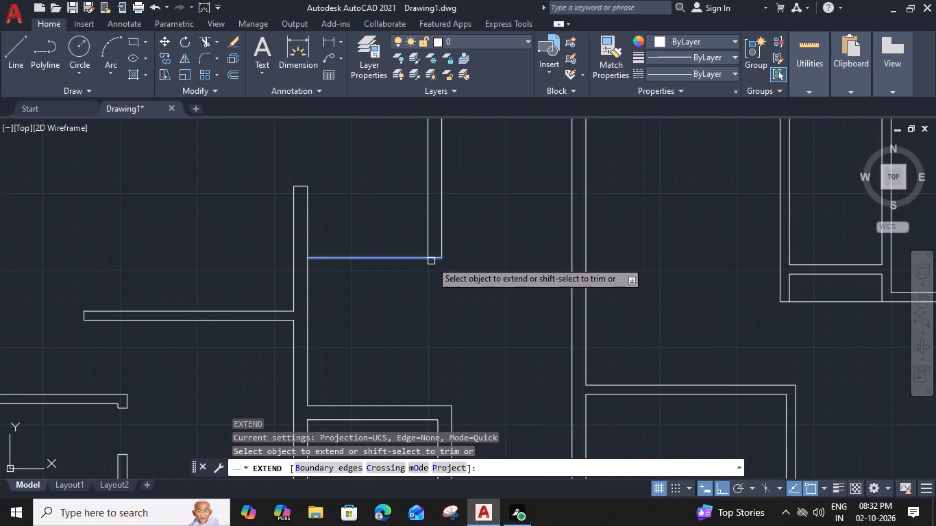
{"action": "left_click", "coordinate": [436, 260]}
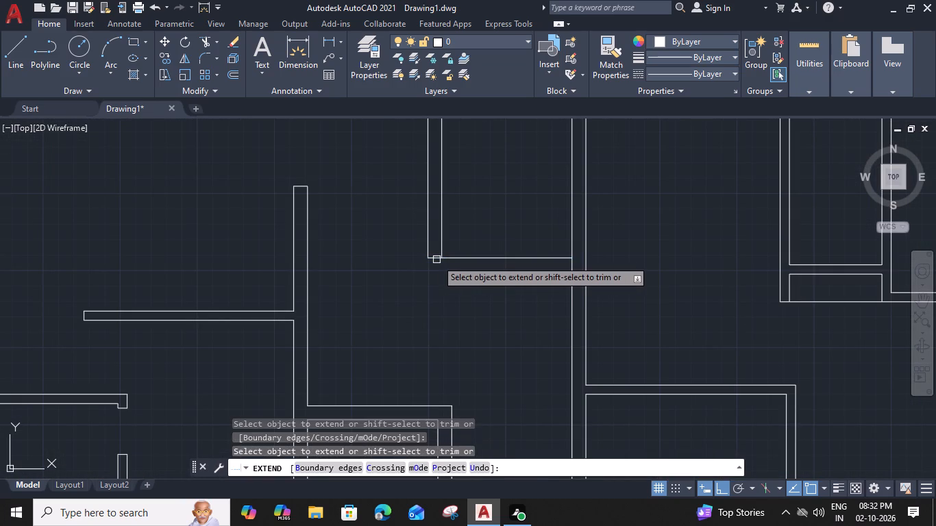
{"action": "key", "text": "Escape"}
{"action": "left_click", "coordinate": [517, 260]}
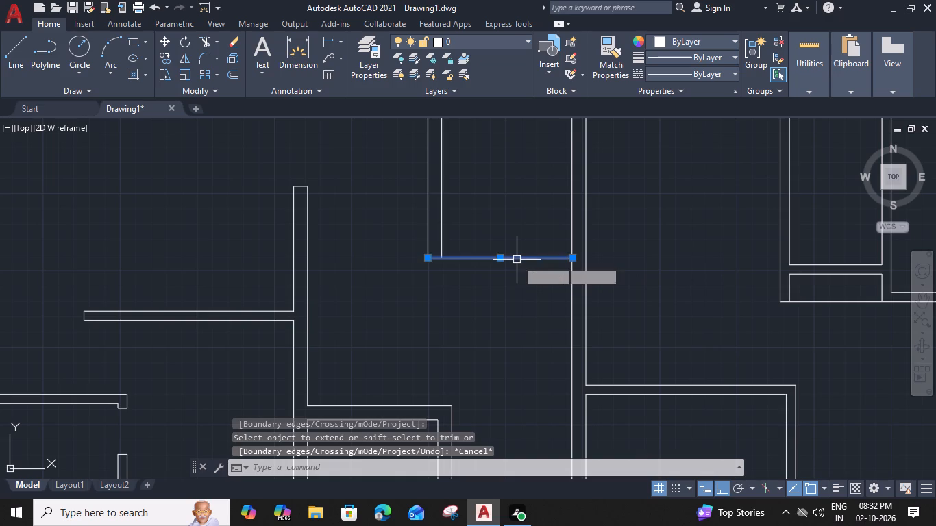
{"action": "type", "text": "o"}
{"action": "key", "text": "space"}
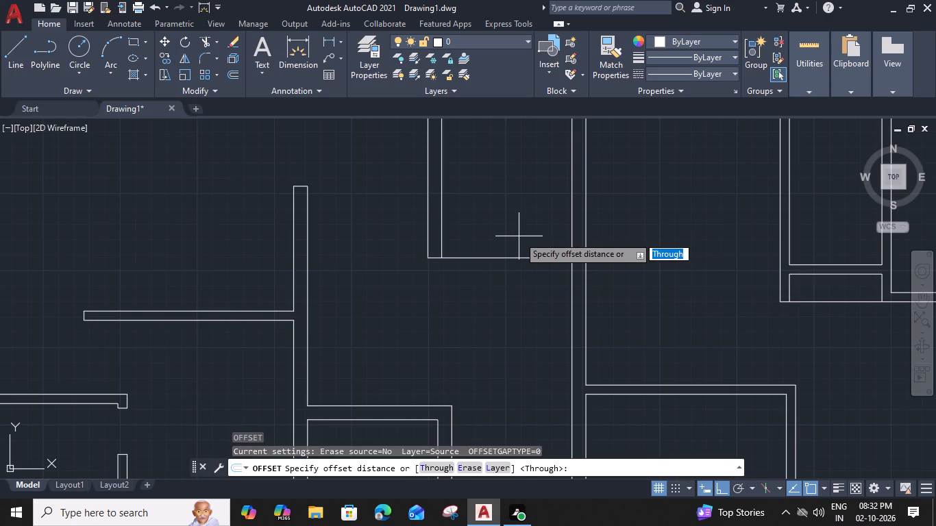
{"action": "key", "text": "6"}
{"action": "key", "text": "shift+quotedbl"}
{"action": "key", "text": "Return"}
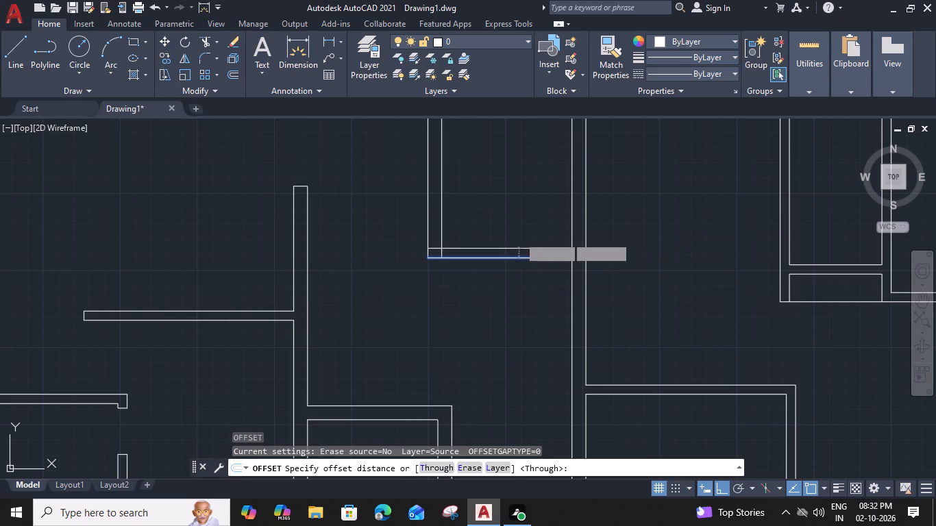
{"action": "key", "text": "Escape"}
Offset the extended cross line 9" to the north.
{"action": "left_click", "coordinate": [514, 255]}
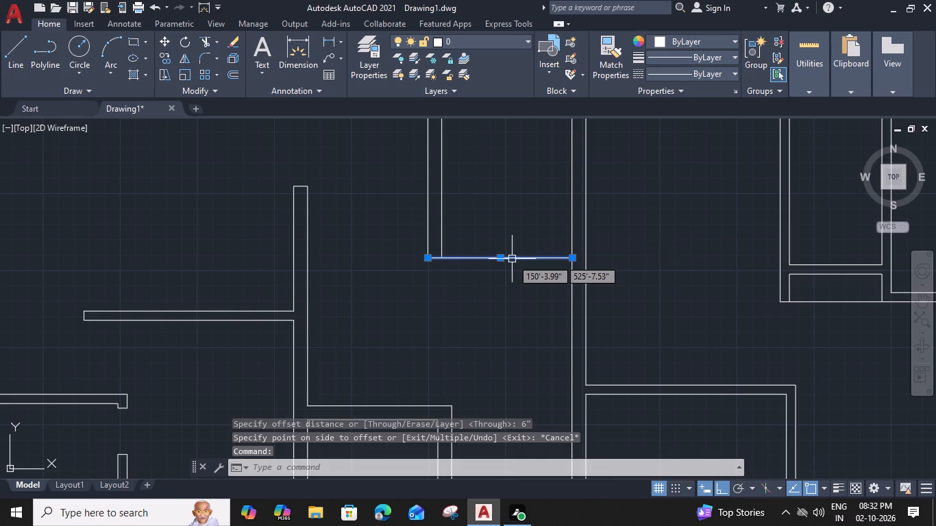
{"action": "key", "text": "o"}
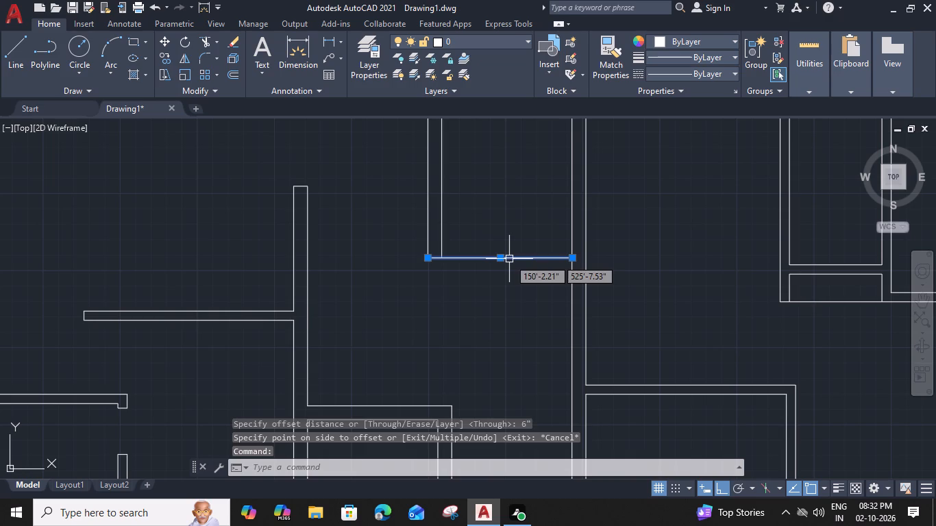
{"action": "key", "text": "space"}
{"action": "key", "text": "9"}
{"action": "key", "text": "shift+quotedbl"}
{"action": "key", "text": "Return"}
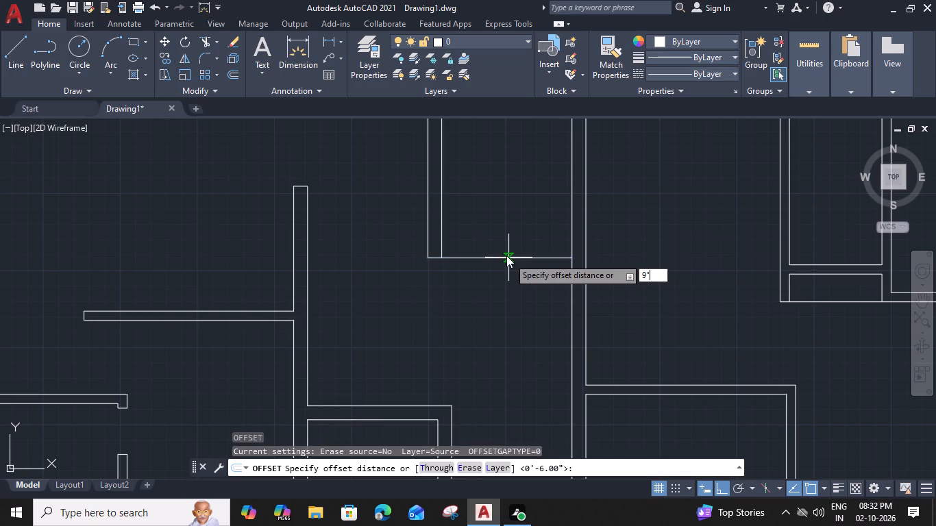
{"action": "left_click", "coordinate": [510, 225]}
{"action": "scroll", "coordinate": [510, 222], "scroll_direction": "up", "scroll_amount": 1}
{"action": "middle_click_drag", "start_coordinate": [510, 222], "coordinate": [495, 255]}
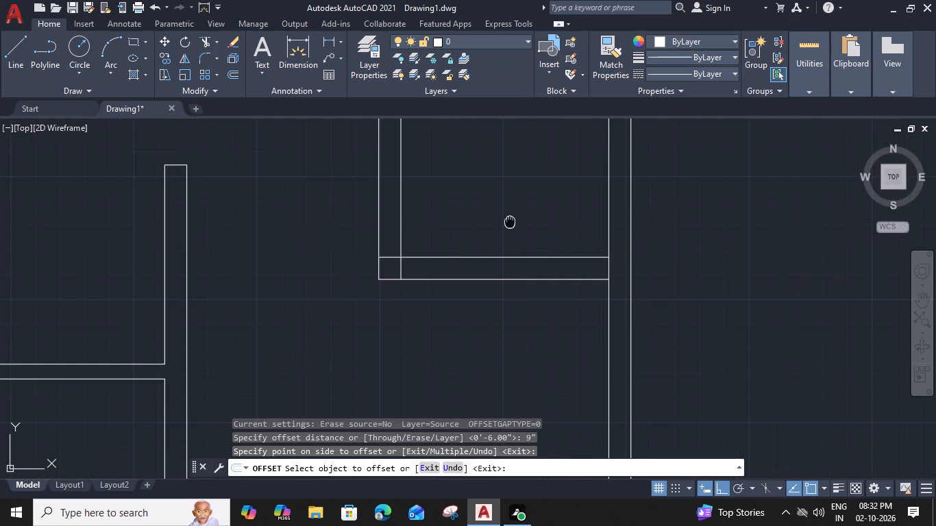
Offset the 9" line 3' to the north, and offset that new line 6" back to the south.
{"action": "scroll", "coordinate": [504, 286], "scroll_direction": "down", "scroll_amount": 1}
{"action": "middle_click_drag", "start_coordinate": [504, 284], "coordinate": [506, 303]}
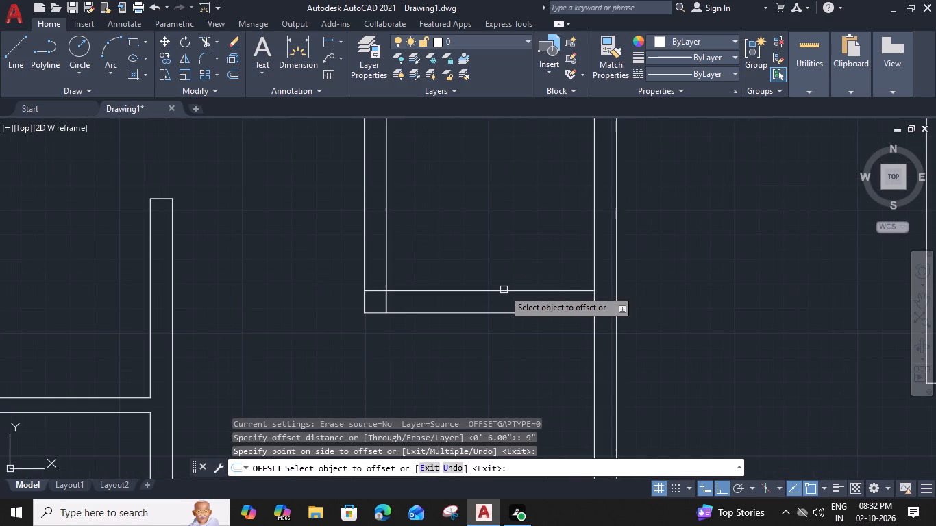
{"action": "left_click", "coordinate": [511, 306]}
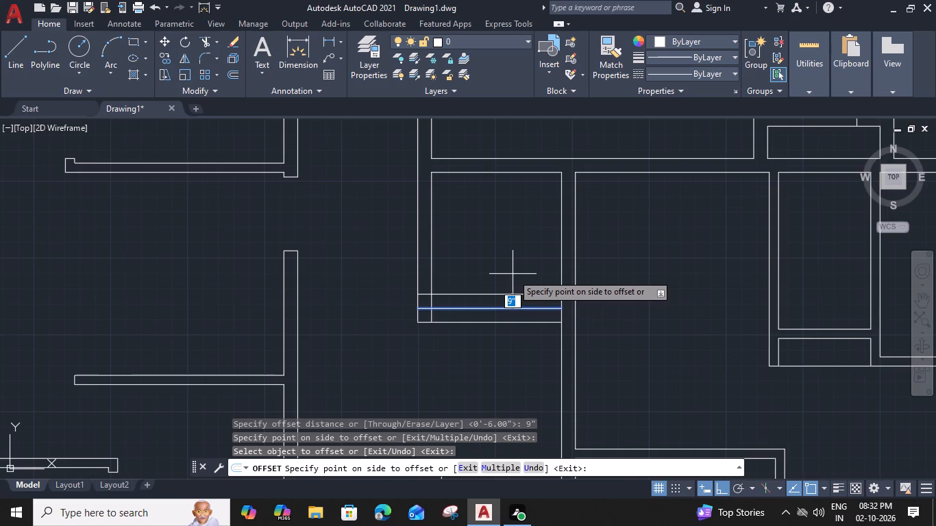
{"action": "key", "text": "3"}
{"action": "type", "text": "'"}
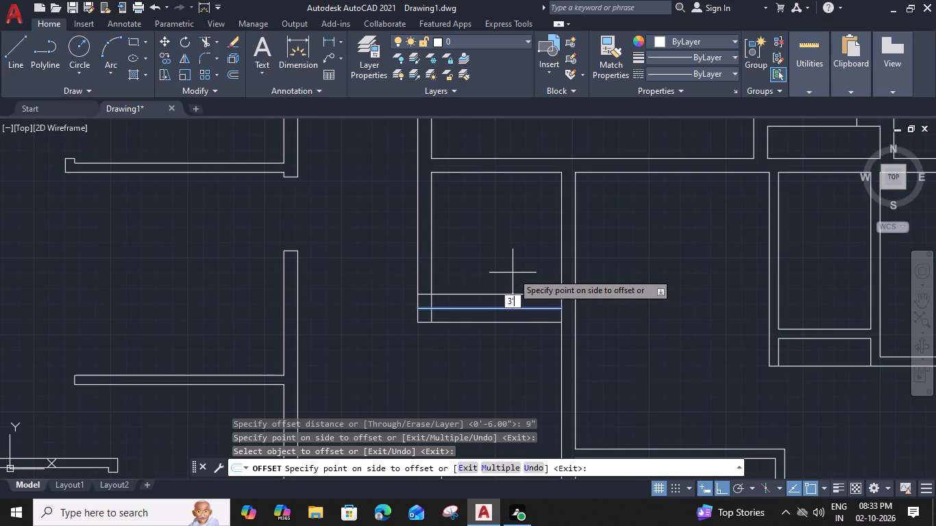
{"action": "key", "text": "space"}
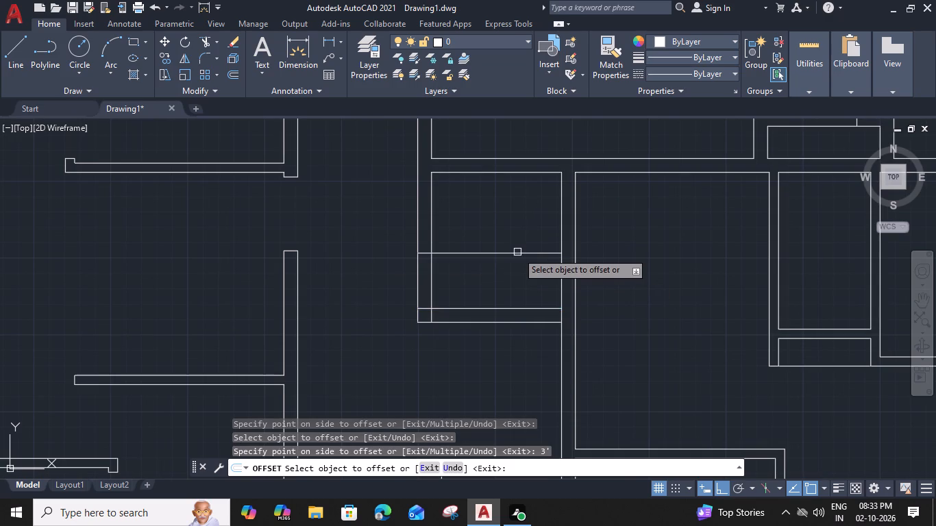
{"action": "left_click", "coordinate": [517, 252]}
{"action": "key", "text": "6"}
{"action": "key", "text": "shift+quotedbl"}
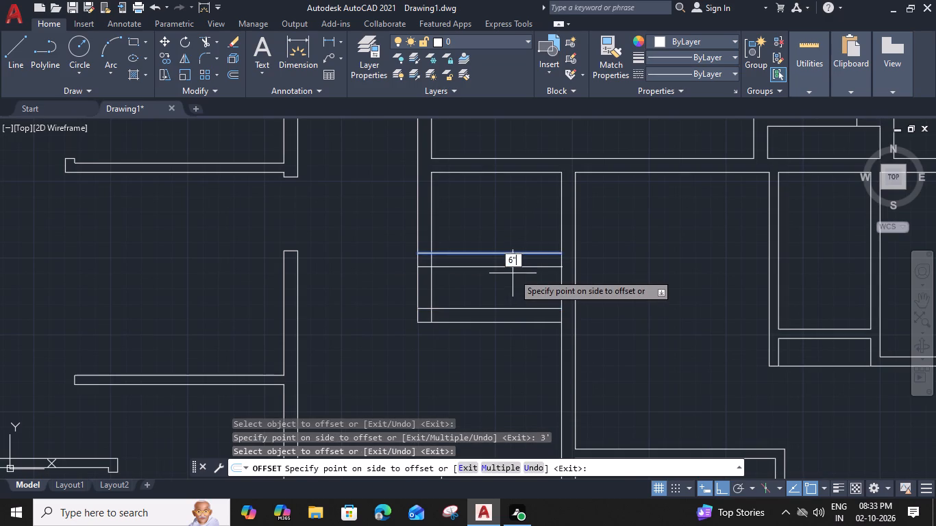
{"action": "key", "text": "Return"}
{"action": "key", "text": "Escape"}
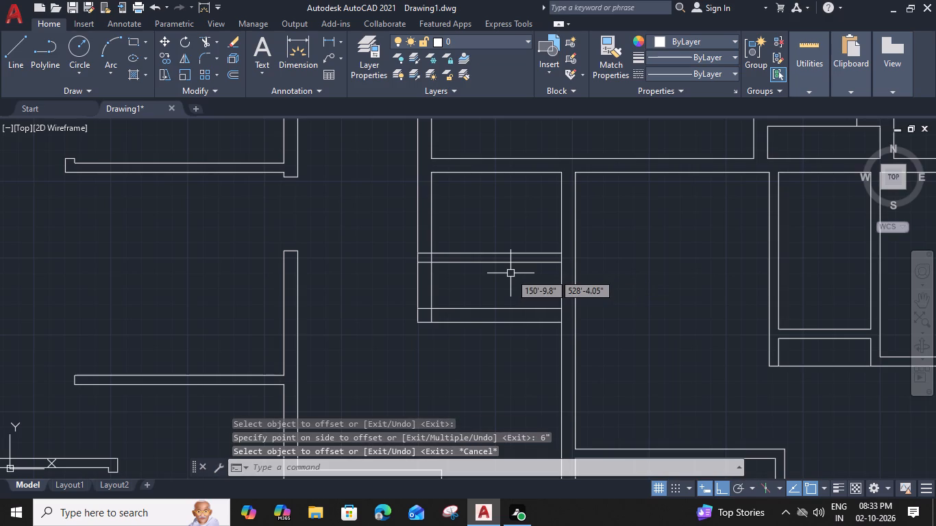
Trim the overlapping line segments at the wall junctions on both sides of the new small shaft compartment.
{"action": "type", "text": "tr"}
{"action": "key", "text": "space"}
{"action": "scroll", "coordinate": [454, 317], "scroll_direction": "up", "scroll_amount": 1}
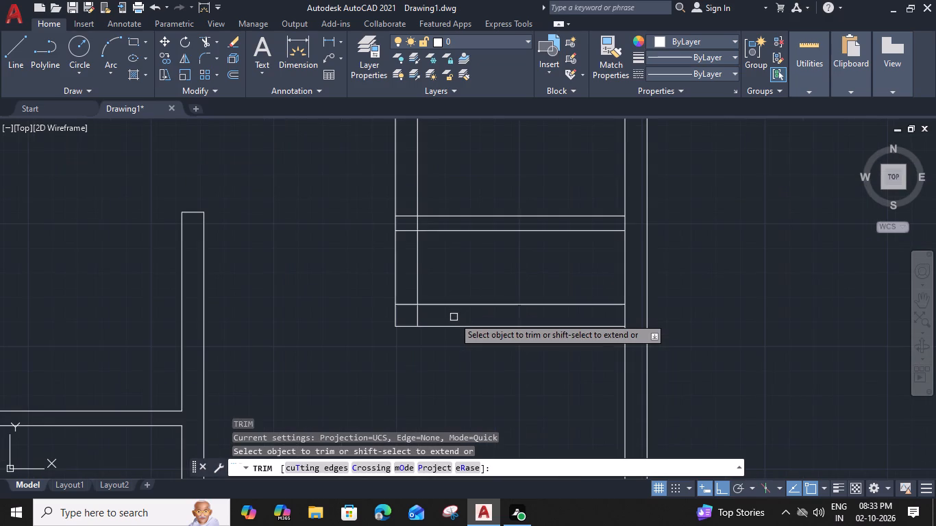
{"action": "left_click", "coordinate": [417, 318]}
{"action": "left_click", "coordinate": [407, 307]}
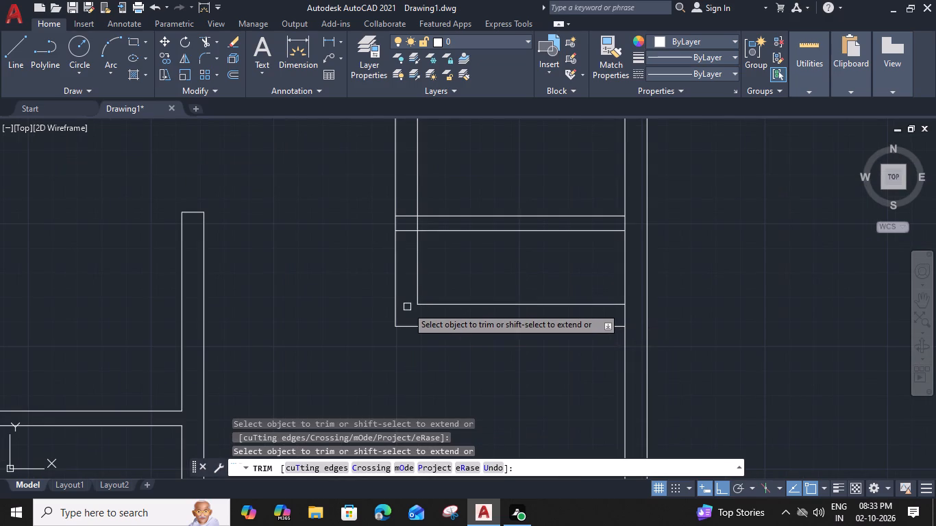
{"action": "left_click", "coordinate": [403, 197]}
{"action": "left_click", "coordinate": [404, 242]}
{"action": "left_click", "coordinate": [415, 222]}
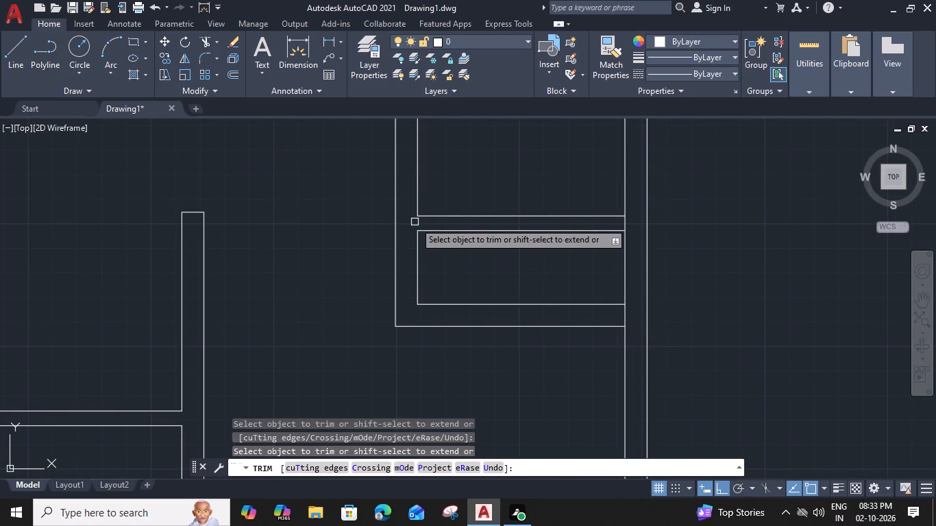
{"action": "scroll", "coordinate": [415, 223], "scroll_direction": "down", "scroll_amount": 2}
{"action": "scroll", "coordinate": [497, 223], "scroll_direction": "up", "scroll_amount": 2}
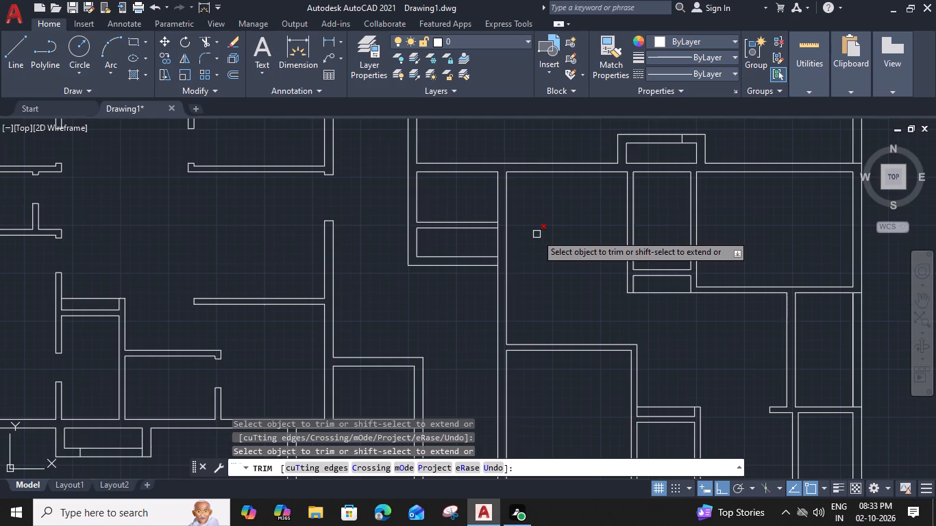
{"action": "left_click", "coordinate": [499, 227]}
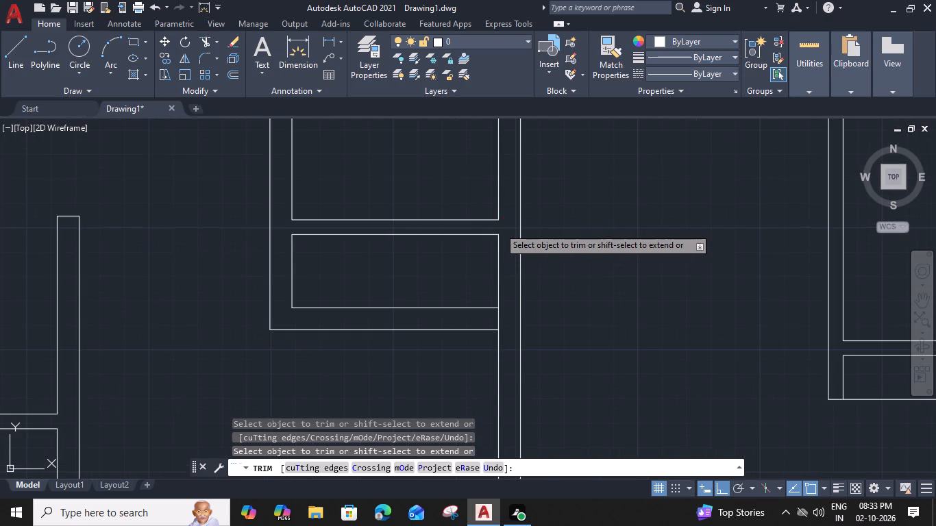
{"action": "left_click", "coordinate": [500, 316]}
{"action": "key", "text": "Escape"}
Extend the outer face line of the west apartment's north-east wall up to the outer north wall line.
{"action": "scroll", "coordinate": [440, 266], "scroll_direction": "down", "scroll_amount": 1}
{"action": "middle_click_drag", "start_coordinate": [386, 210], "coordinate": [437, 253]}
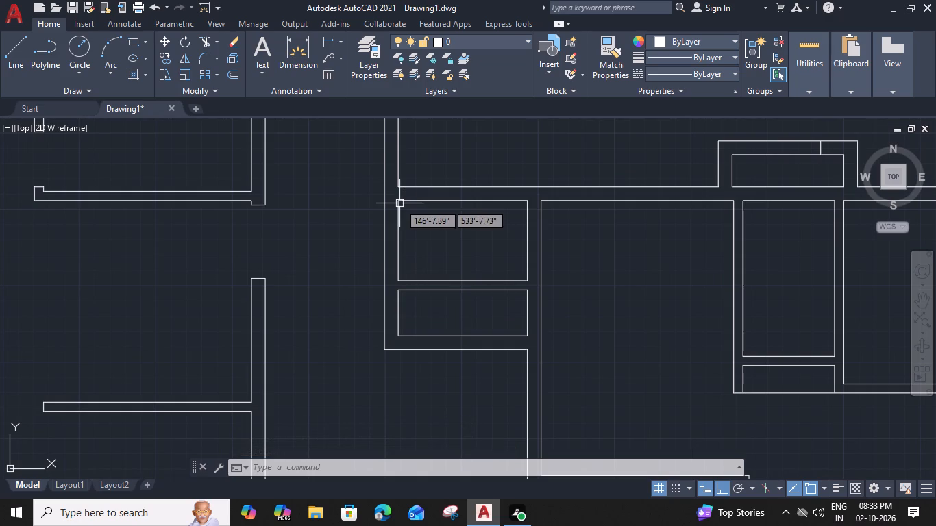
{"action": "scroll", "coordinate": [423, 203], "scroll_direction": "down", "scroll_amount": 1}
{"action": "middle_click_drag", "start_coordinate": [466, 160], "coordinate": [466, 160]}
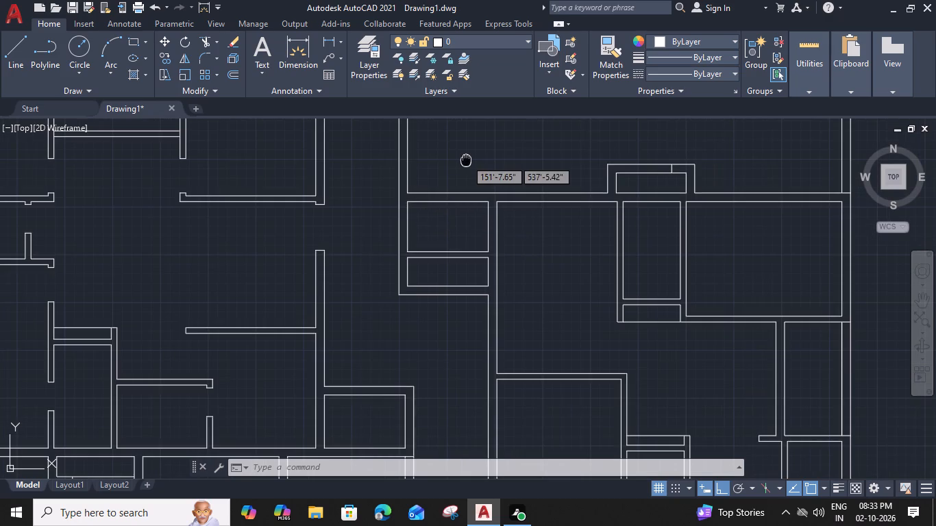
{"action": "middle_click_drag", "start_coordinate": [466, 160], "coordinate": [442, 284]}
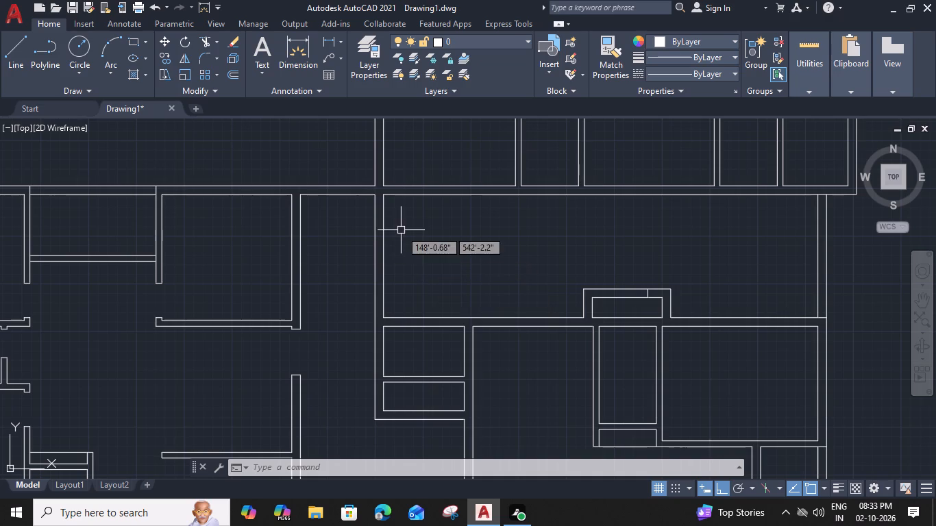
{"action": "middle_click_drag", "start_coordinate": [401, 230], "coordinate": [456, 284]}
{"action": "scroll", "coordinate": [456, 285], "scroll_direction": "down", "scroll_amount": 2}
{"action": "middle_click_drag", "start_coordinate": [455, 282], "coordinate": [456, 311]}
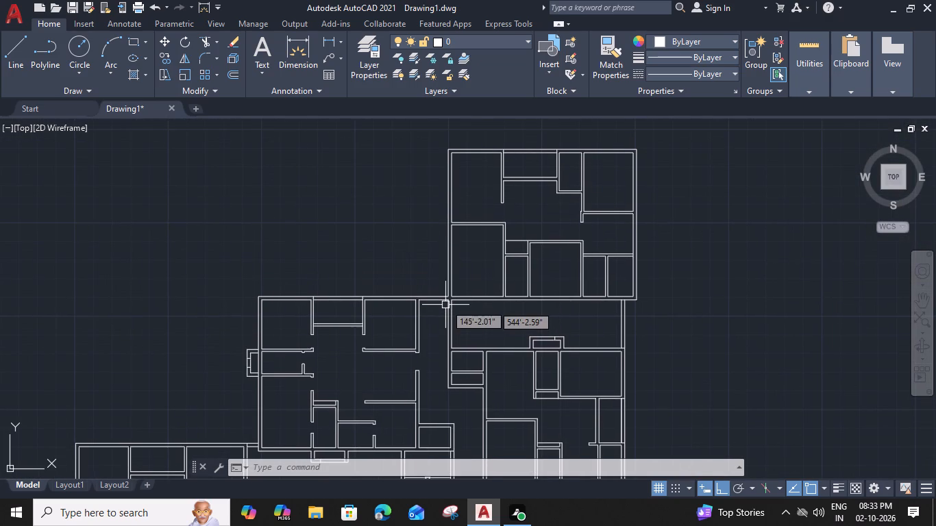
{"action": "scroll", "coordinate": [456, 208], "scroll_direction": "up", "scroll_amount": 3}
{"action": "scroll", "coordinate": [457, 223], "scroll_direction": "down", "scroll_amount": 2}
{"action": "key", "text": "e"}
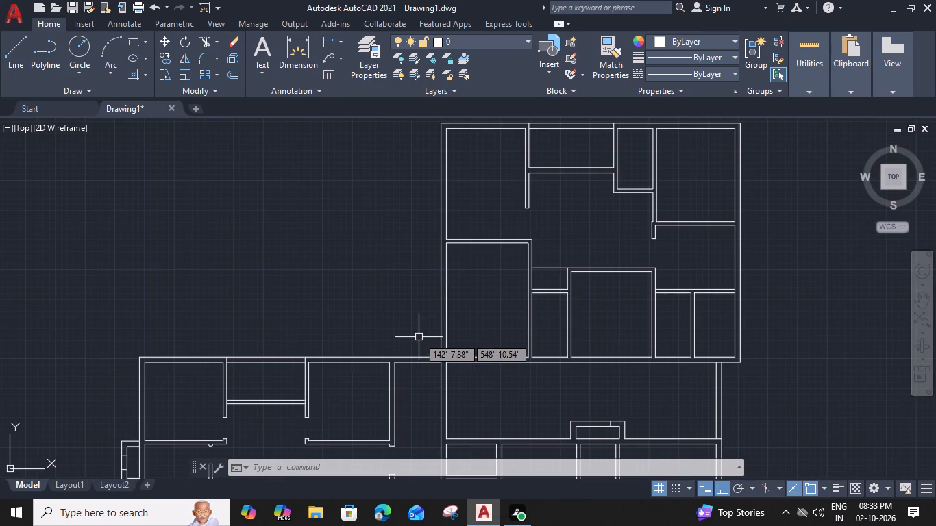
{"action": "type", "text": "x"}
{"action": "key", "text": "space"}
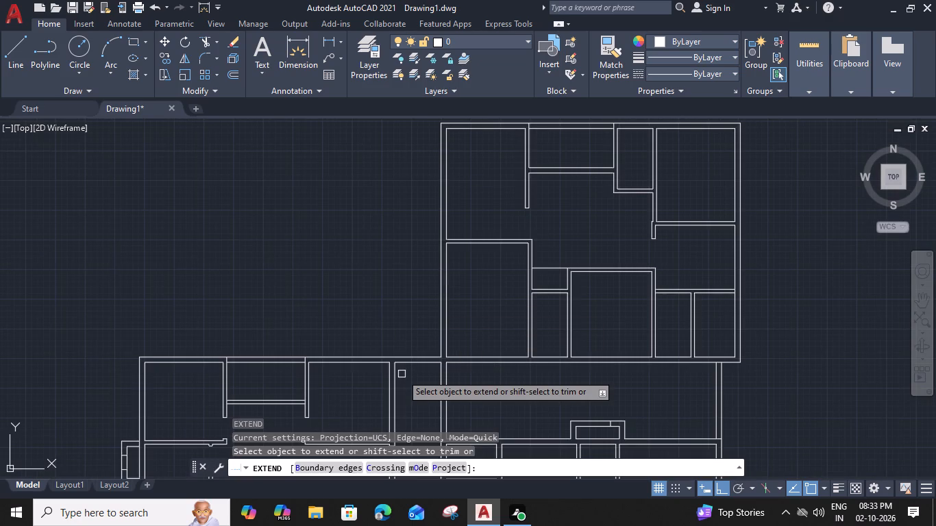
{"action": "left_click", "coordinate": [397, 372]}
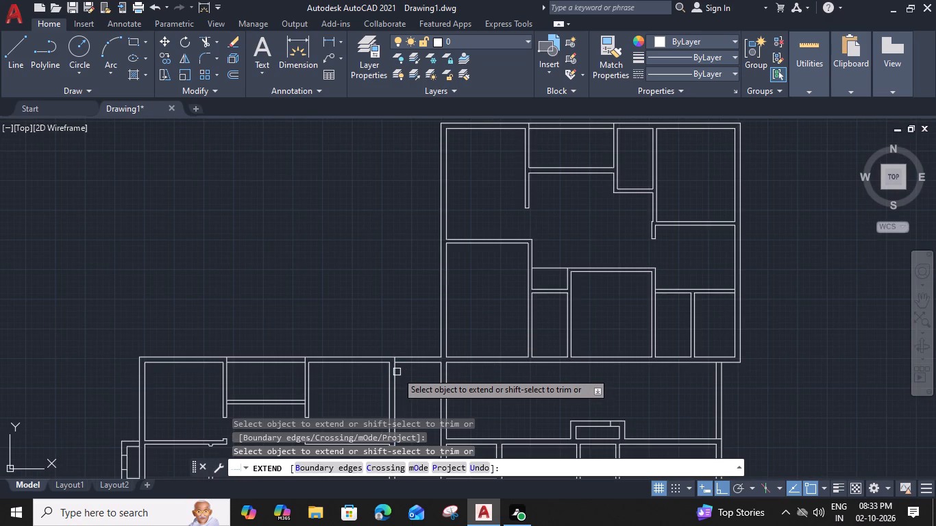
Trim away the two wall lines closing the passage's north end between the west apartment and the east block.
{"action": "left_click", "coordinate": [439, 342]}
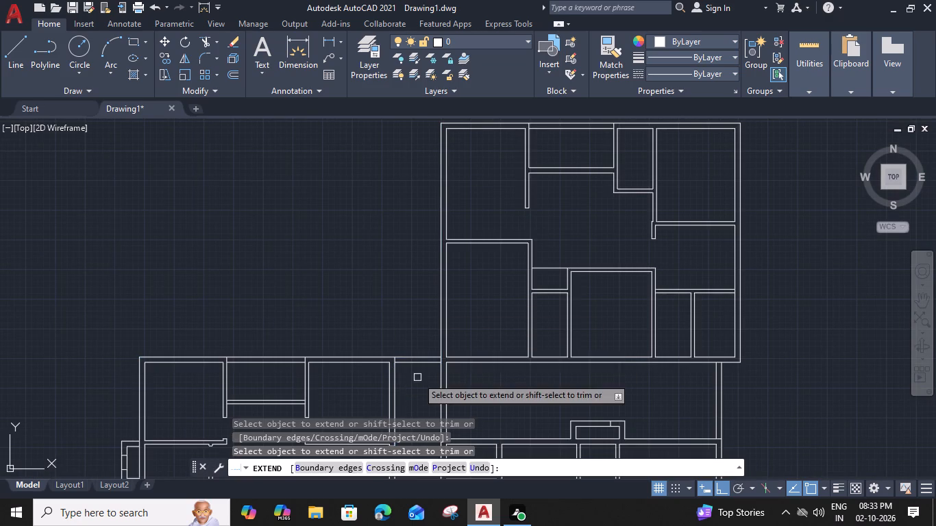
{"action": "left_click", "coordinate": [420, 343], "text": "shift"}
{"action": "left_click", "coordinate": [417, 369], "text": "shift"}
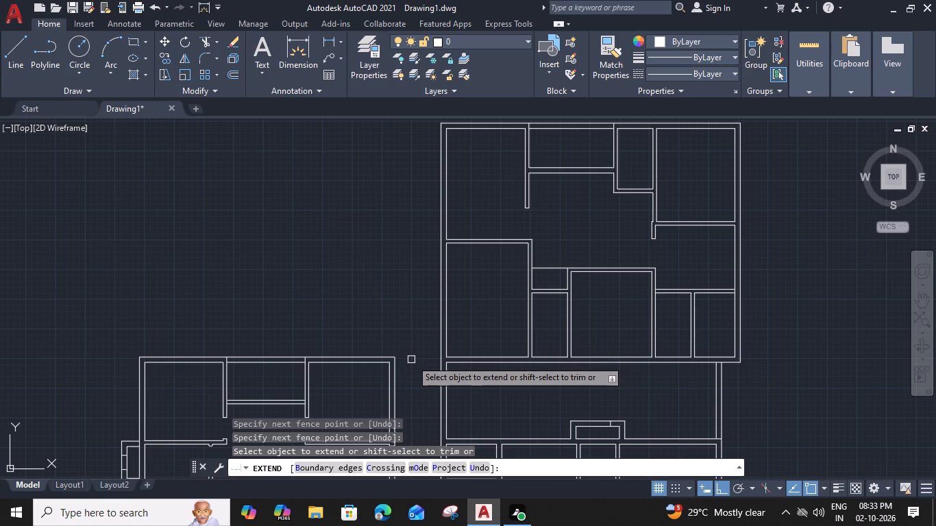
{"action": "key", "text": "Escape"}
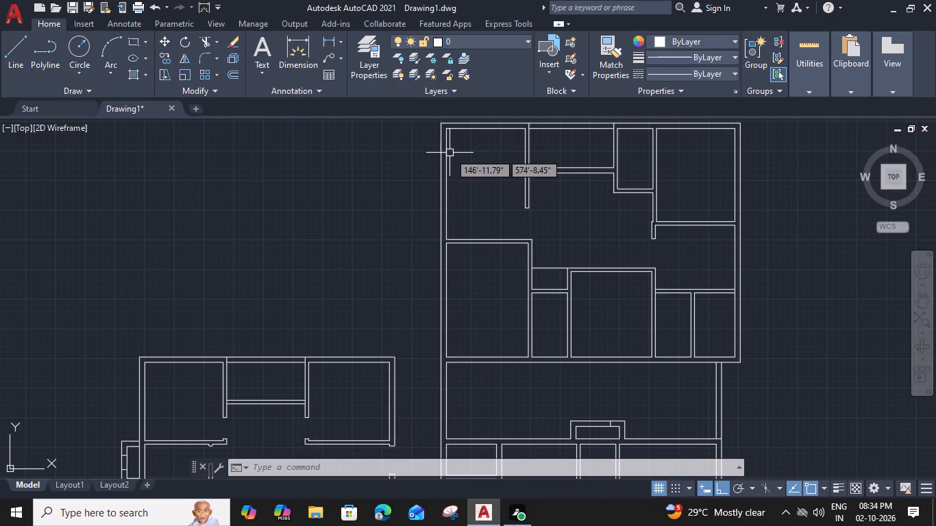
Draw a 9" line across the west outer wall, level with the north face of the south-west room's north wall.
{"action": "middle_click_drag", "start_coordinate": [473, 214], "coordinate": [487, 234]}
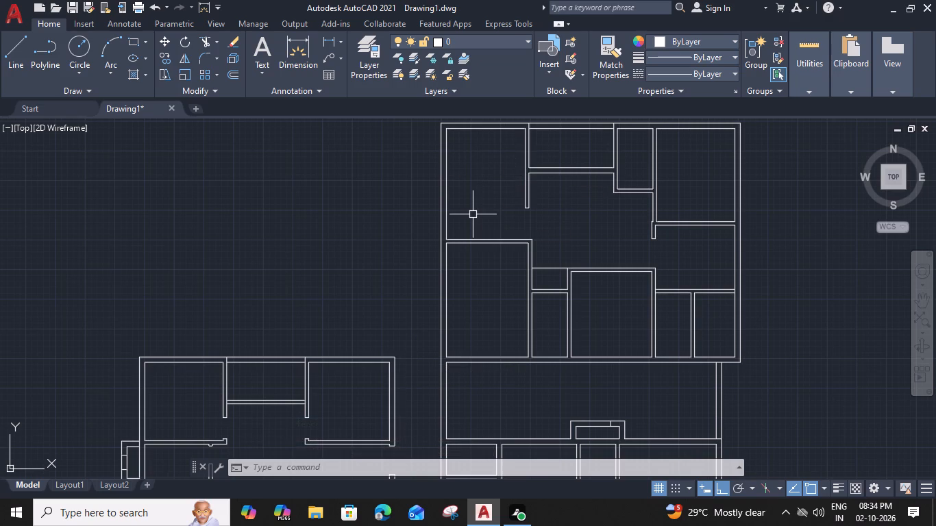
{"action": "type", "text": "l"}
{"action": "key", "text": "space"}
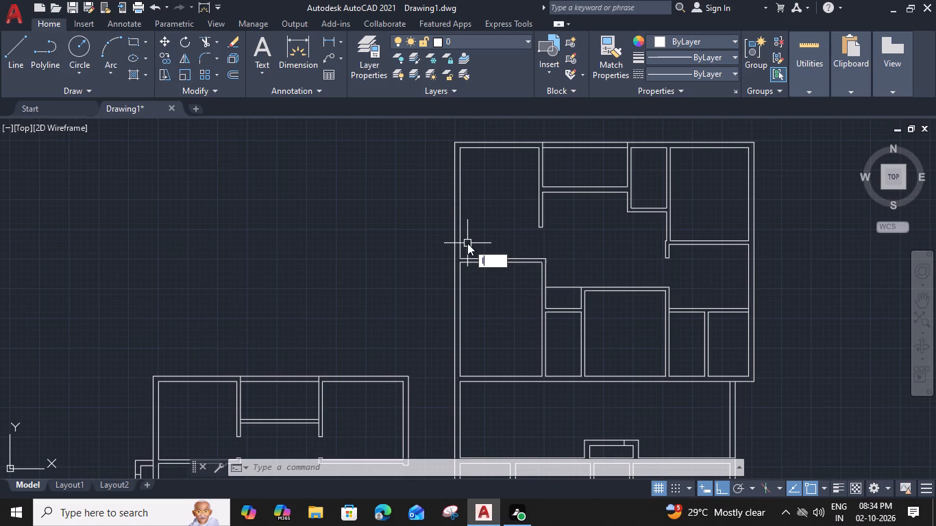
{"action": "scroll", "coordinate": [460, 254], "scroll_direction": "up", "scroll_amount": 2}
{"action": "left_click", "coordinate": [455, 268]}
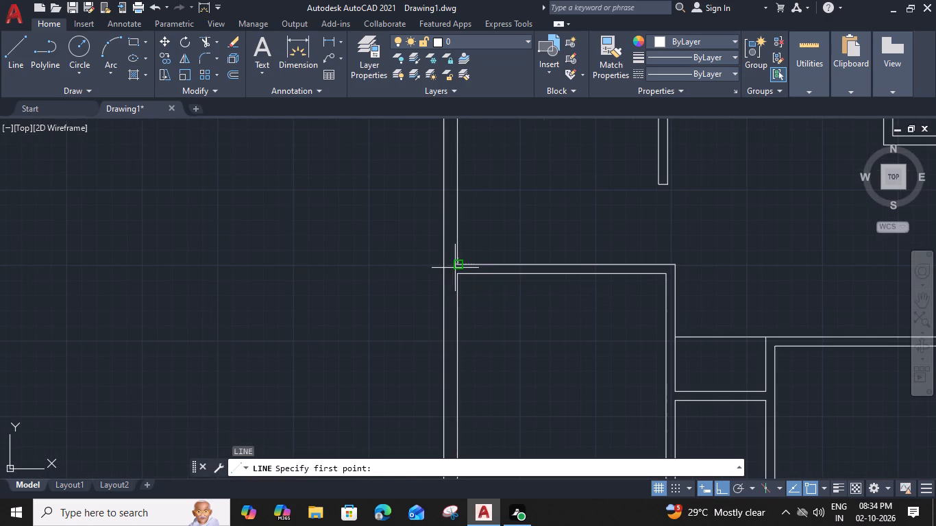
{"action": "left_click", "coordinate": [448, 264]}
{"action": "key", "text": "Escape"}
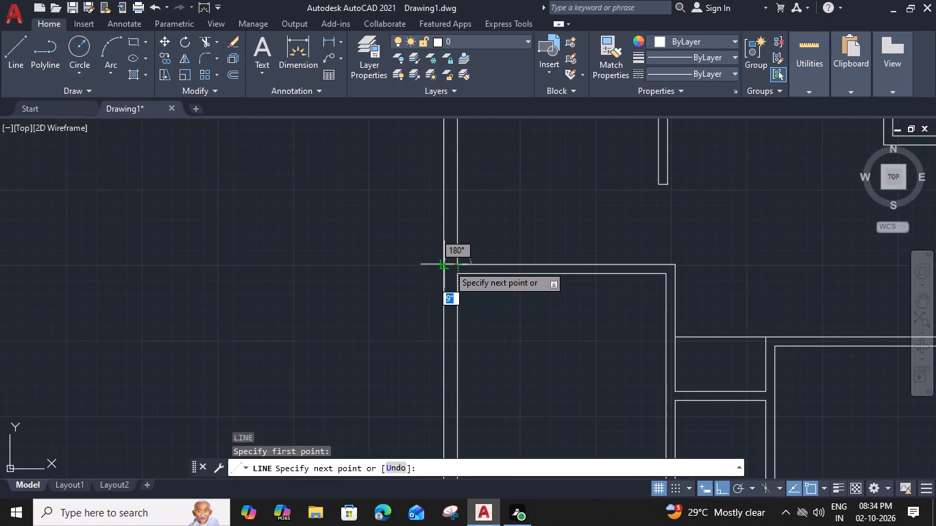
Draw a short line across the south-west room's east wall at the room's inner north-east corner.
{"action": "middle_click_drag", "start_coordinate": [525, 238], "coordinate": [282, 177]}
{"action": "key", "text": "space"}
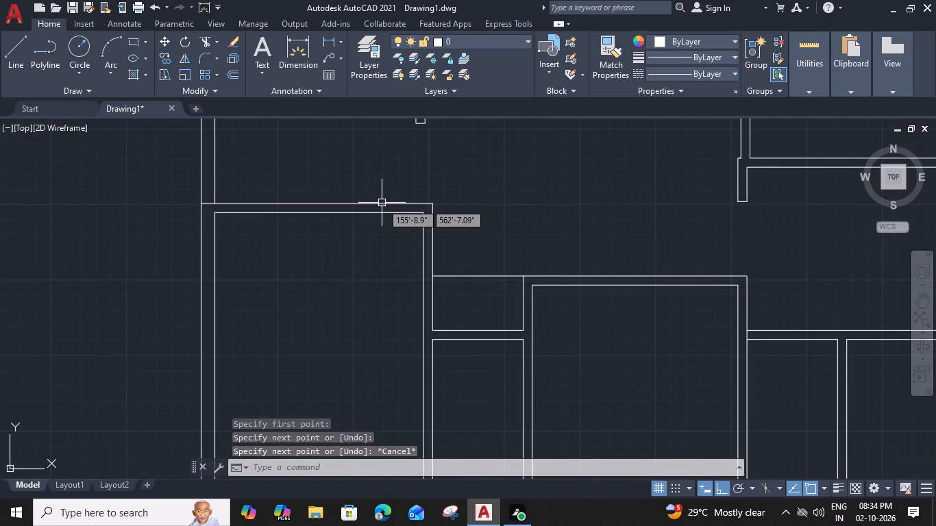
{"action": "left_click", "coordinate": [427, 215]}
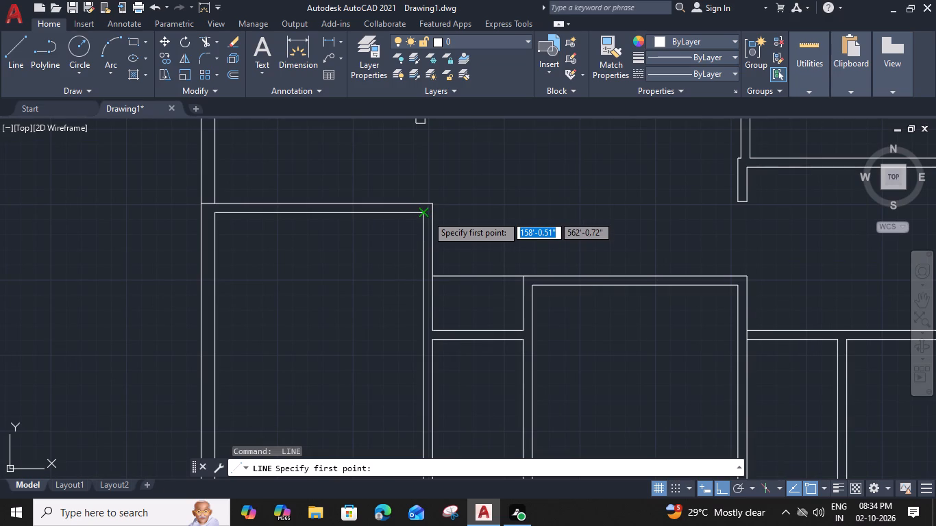
{"action": "left_click", "coordinate": [430, 214]}
{"action": "key", "text": "Escape"}
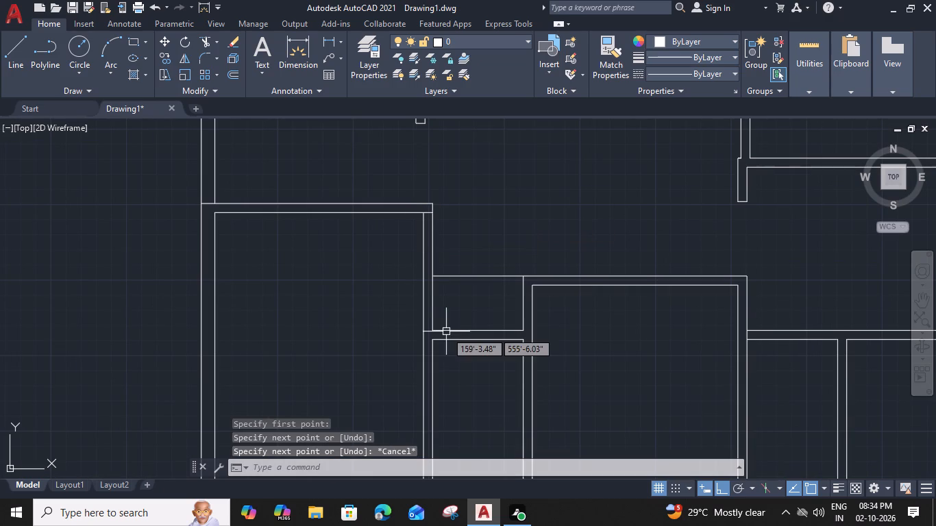
Draw a 6" horizontal line across the wall between the south-west room and the adjacent narrow room, midway along that room.
{"action": "key", "text": "space"}
{"action": "scroll", "coordinate": [484, 318], "scroll_direction": "up", "scroll_amount": 1}
{"action": "middle_click_drag", "start_coordinate": [484, 318], "coordinate": [485, 236]}
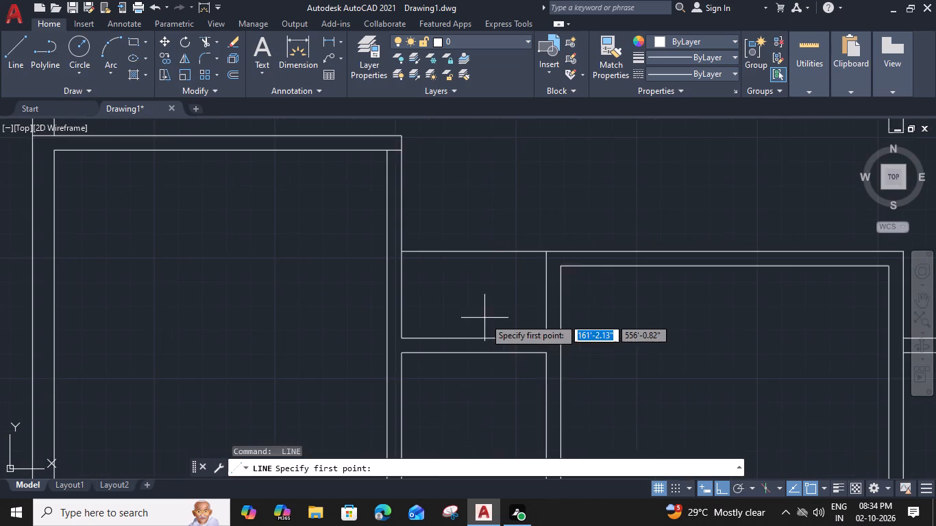
{"action": "scroll", "coordinate": [435, 354], "scroll_direction": "down", "scroll_amount": 2}
{"action": "middle_click_drag", "start_coordinate": [440, 343], "coordinate": [451, 258]}
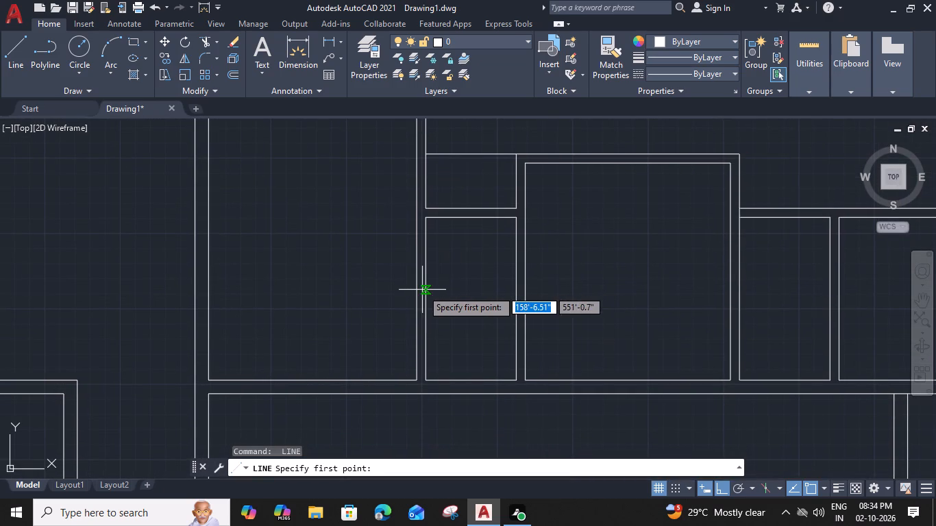
{"action": "left_click", "coordinate": [425, 298]}
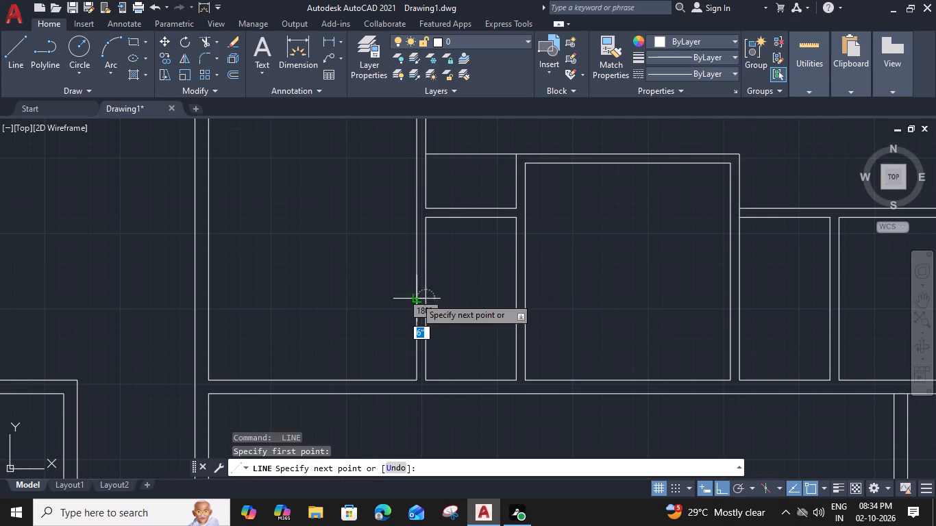
{"action": "left_click", "coordinate": [415, 297]}
{"action": "key", "text": "Escape"}
Draw a short vertical line across the north wall of the large middle room at its inner north-east corner.
{"action": "middle_click_drag", "start_coordinate": [543, 272], "coordinate": [422, 279]}
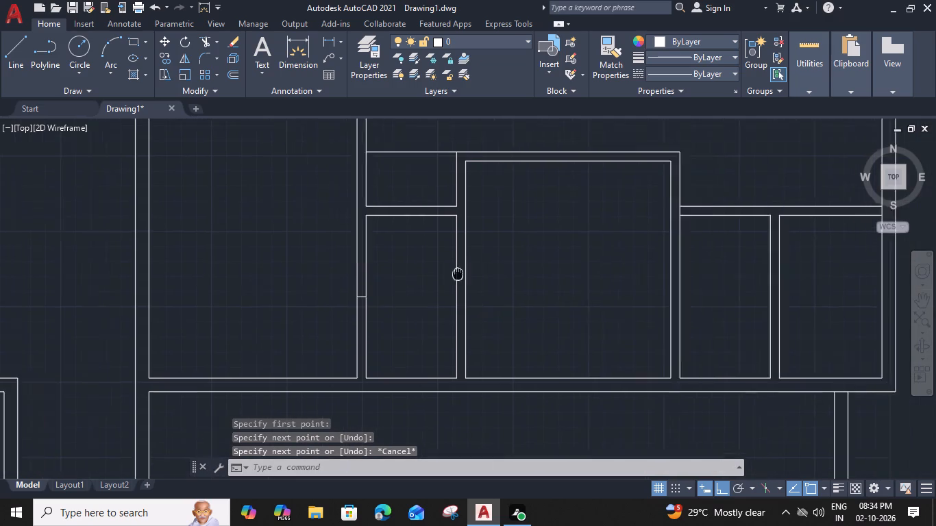
{"action": "middle_click_drag", "start_coordinate": [422, 279], "coordinate": [379, 287]}
{"action": "key", "text": "space"}
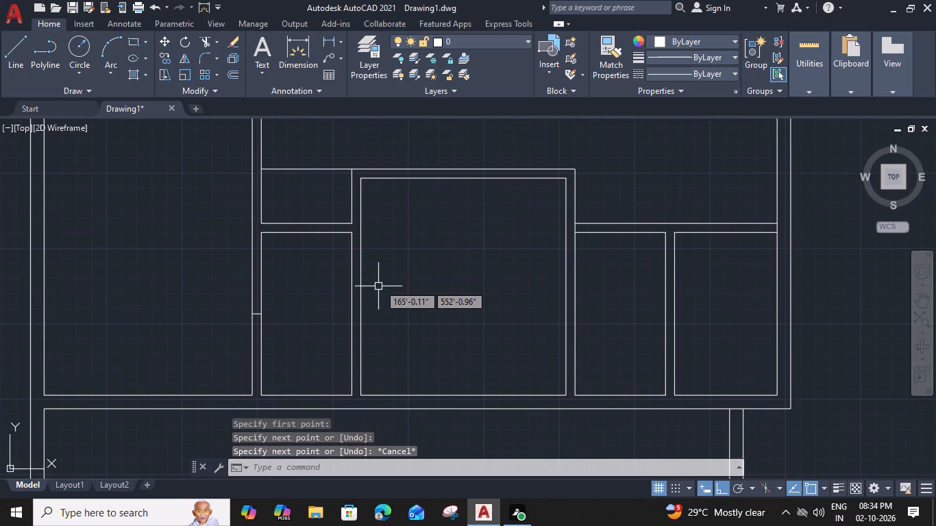
{"action": "left_click", "coordinate": [565, 181]}
{"action": "left_click", "coordinate": [565, 169]}
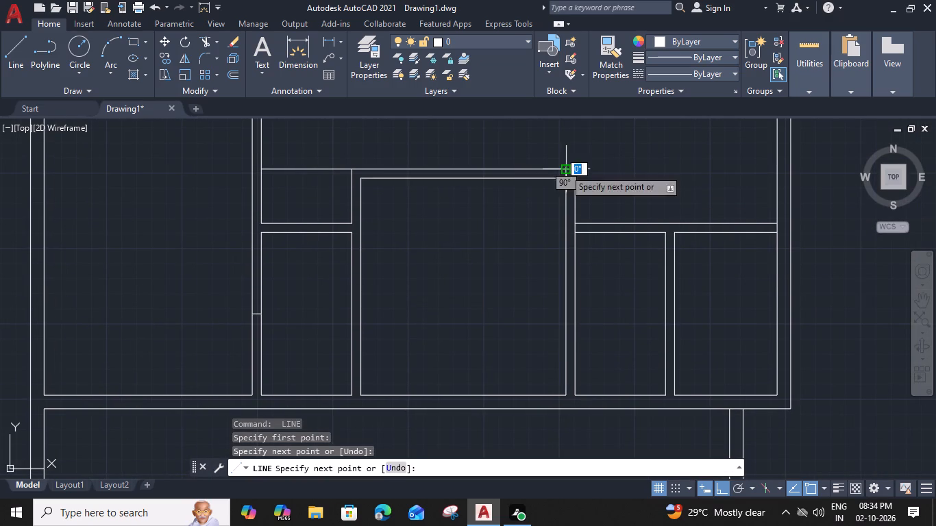
{"action": "key", "text": "Escape"}
Draw a short line across the wall between the narrow north room and the north-east room, midway along the narrow room.
{"action": "scroll", "coordinate": [524, 231], "scroll_direction": "down", "scroll_amount": 2}
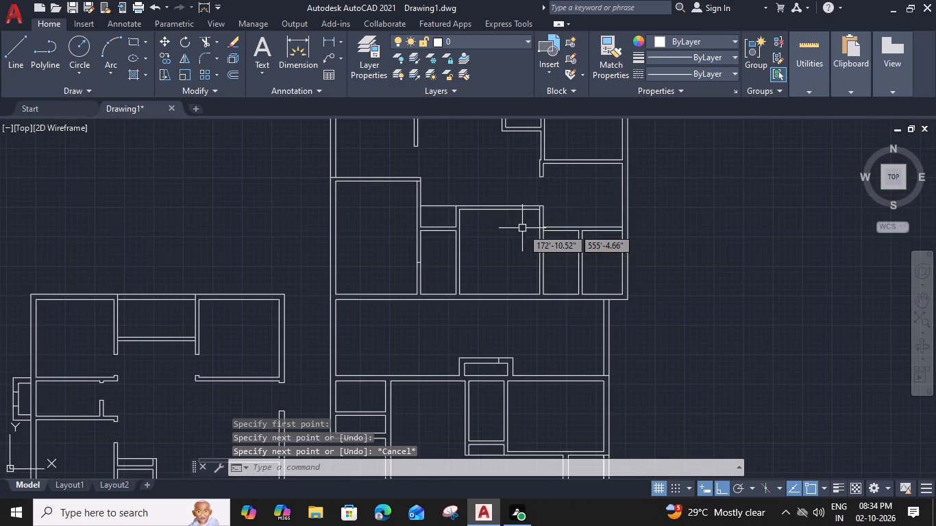
{"action": "middle_click_drag", "start_coordinate": [521, 193], "coordinate": [429, 282]}
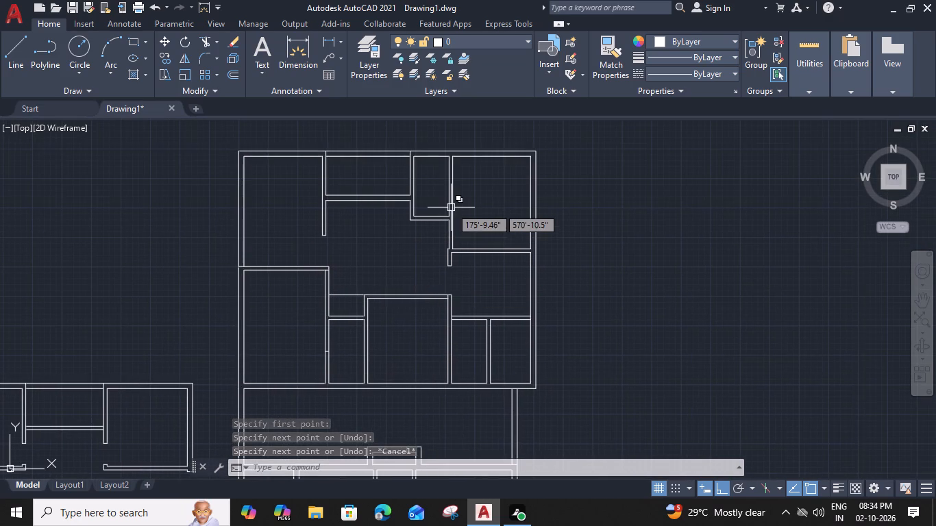
{"action": "key", "text": "space"}
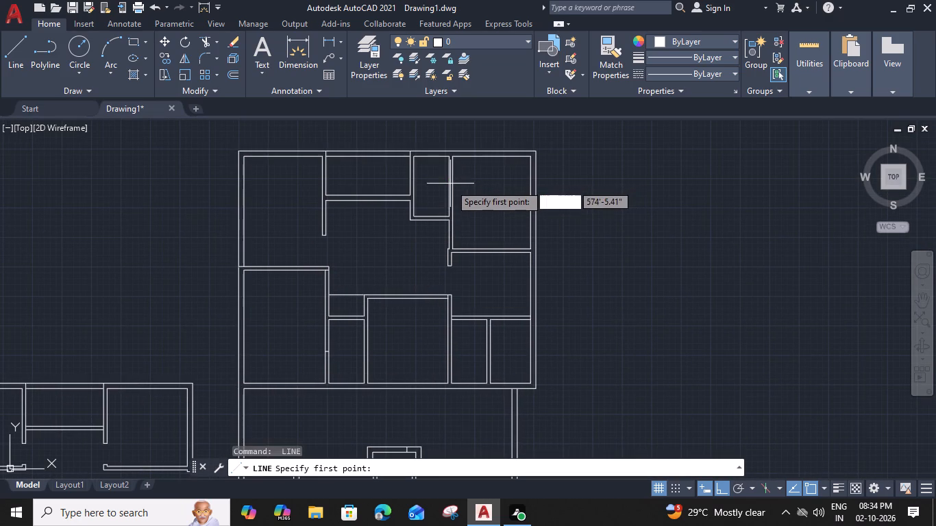
{"action": "left_click", "coordinate": [449, 185]}
{"action": "left_click", "coordinate": [453, 185]}
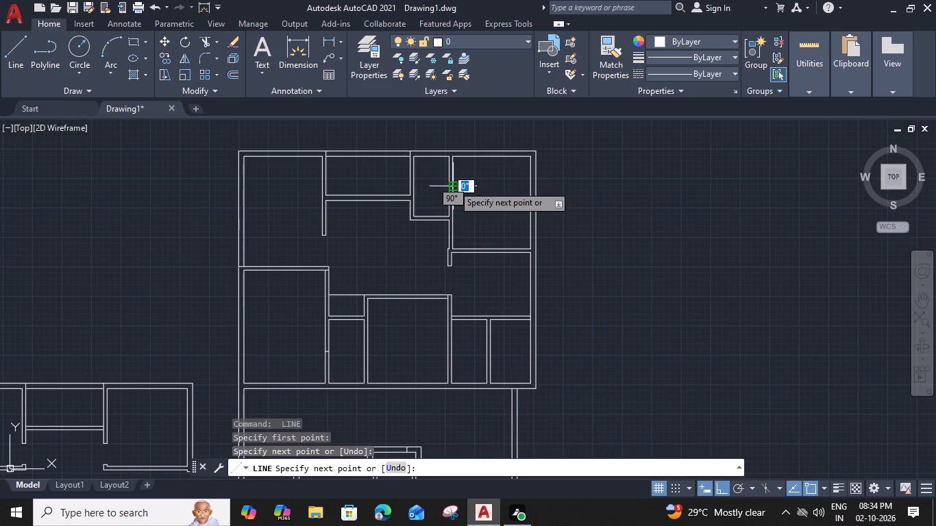
{"action": "key", "text": "Escape"}
Trim the short line segment closing the wall junction at the north-west corner of the narrow room east of the middle room.
{"action": "key", "text": "space"}
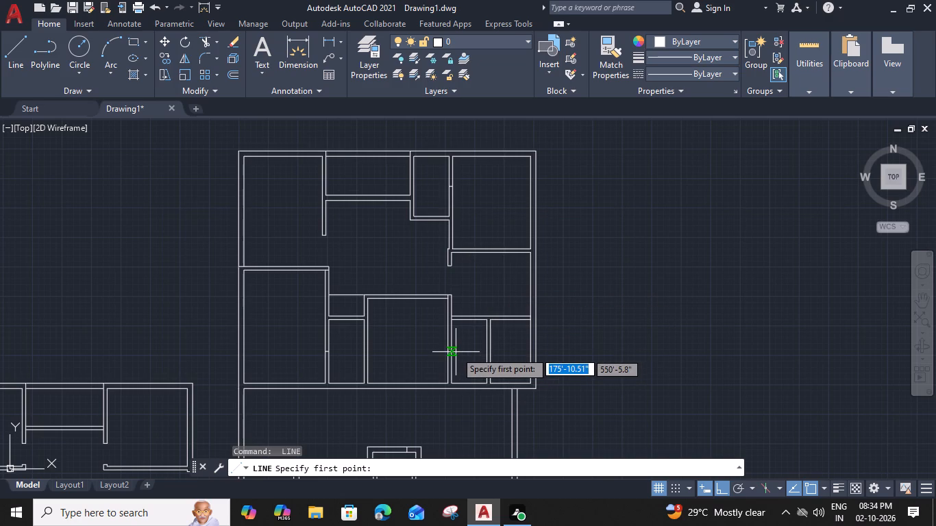
{"action": "key", "text": "Escape"}
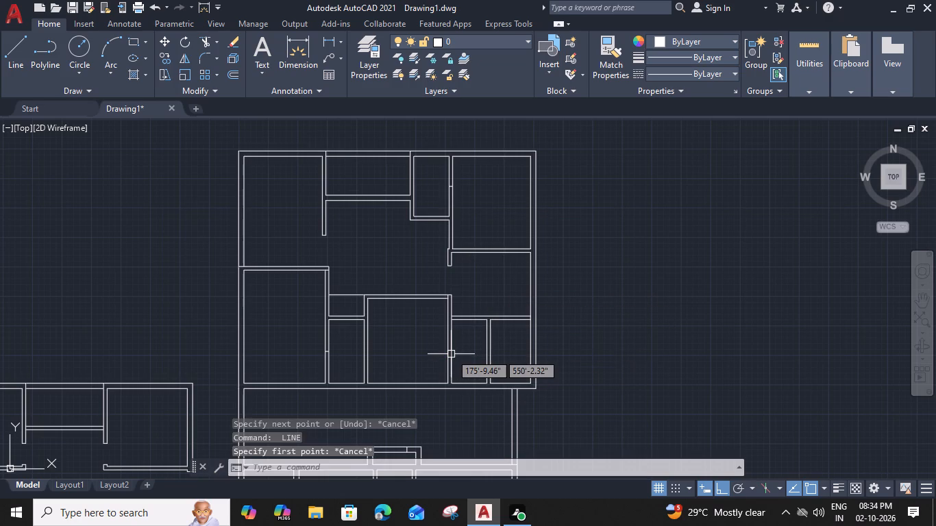
{"action": "key", "text": "t"}
{"action": "type", "text": "r"}
{"action": "key", "text": "space"}
{"action": "scroll", "coordinate": [456, 310], "scroll_direction": "up", "scroll_amount": 2}
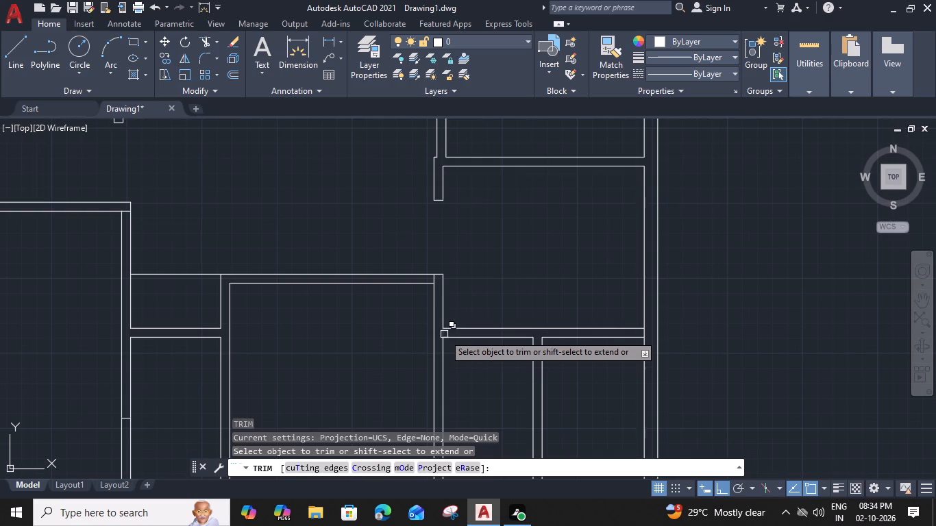
{"action": "scroll", "coordinate": [444, 334], "scroll_direction": "up", "scroll_amount": 2}
{"action": "left_click", "coordinate": [441, 332]}
{"action": "scroll", "coordinate": [441, 332], "scroll_direction": "down", "scroll_amount": 3}
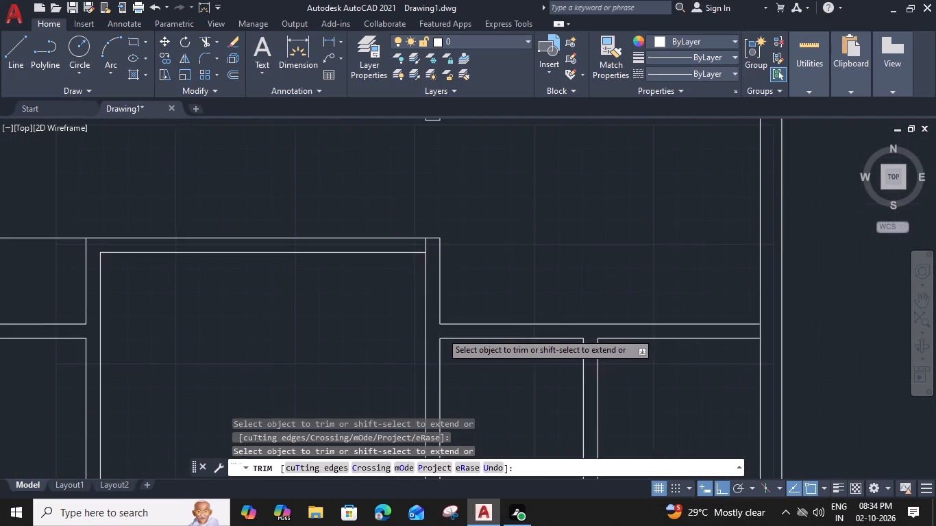
{"action": "key", "text": "Escape"}
Draw a 6" horizontal line across the wall between the large middle room and the narrow room to its east, at mid-height.
{"action": "middle_click_drag", "start_coordinate": [456, 362], "coordinate": [476, 297]}
{"action": "key", "text": "l"}
{"action": "key", "text": "space"}
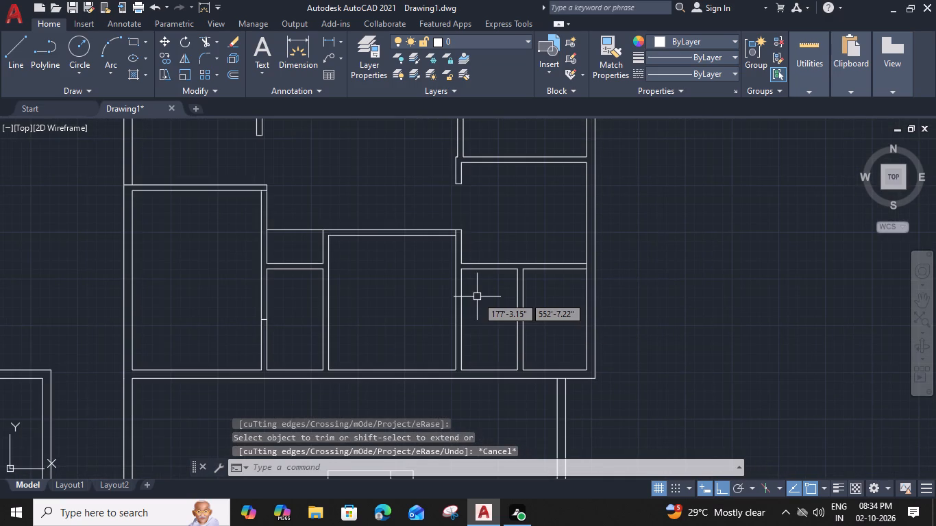
{"action": "left_click", "coordinate": [458, 317]}
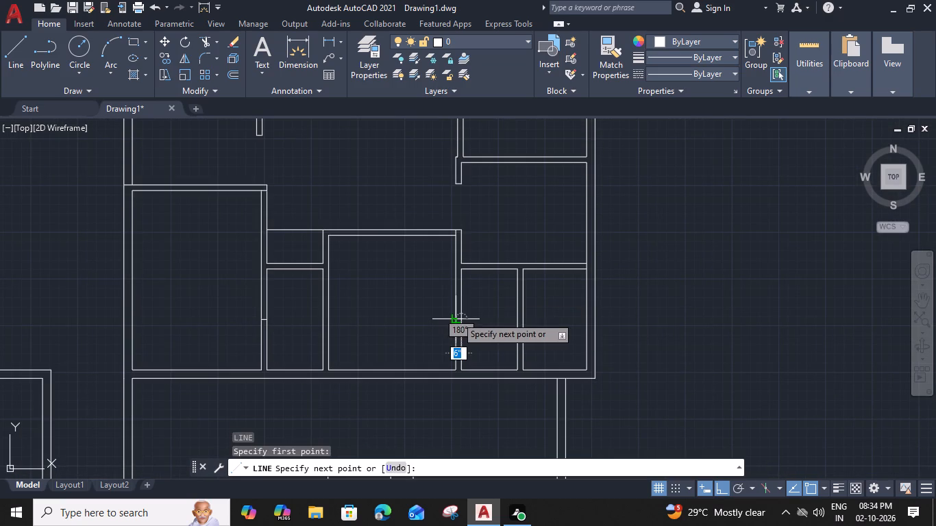
{"action": "left_click", "coordinate": [456, 316]}
{"action": "key", "text": "Escape"}
Draw a 6" vertical line across the south-east room's north wall at the room's inner north-west corner.
{"action": "middle_click_drag", "start_coordinate": [521, 310], "coordinate": [476, 309]}
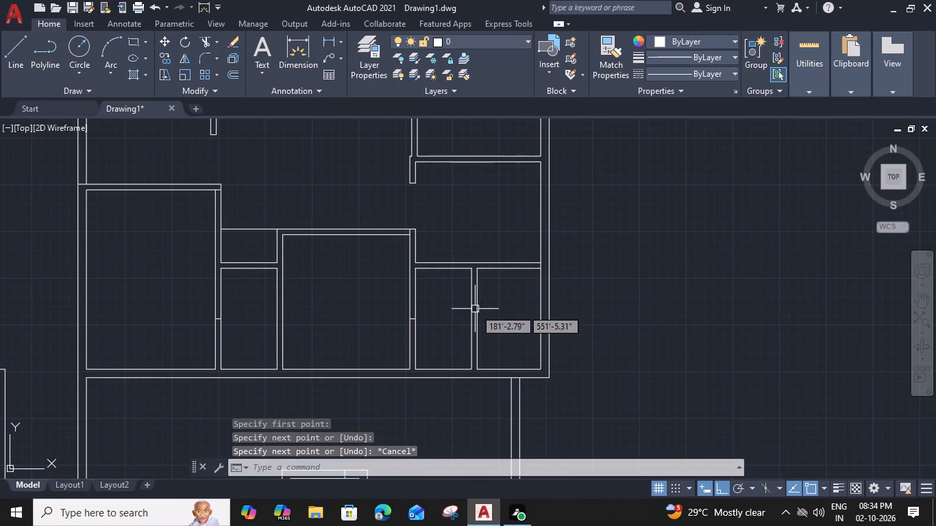
{"action": "key", "text": "space"}
{"action": "left_click", "coordinate": [478, 268]}
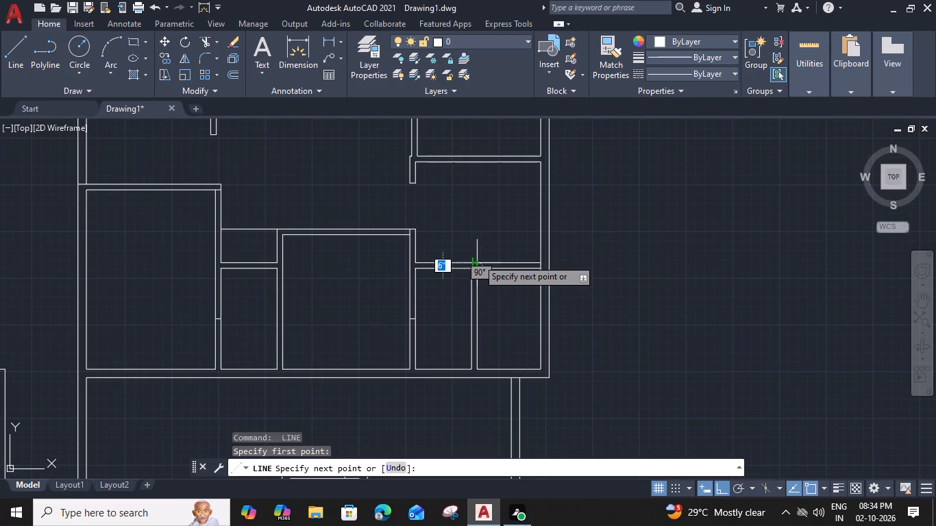
{"action": "left_click", "coordinate": [478, 258]}
{"action": "key", "text": "Escape"}
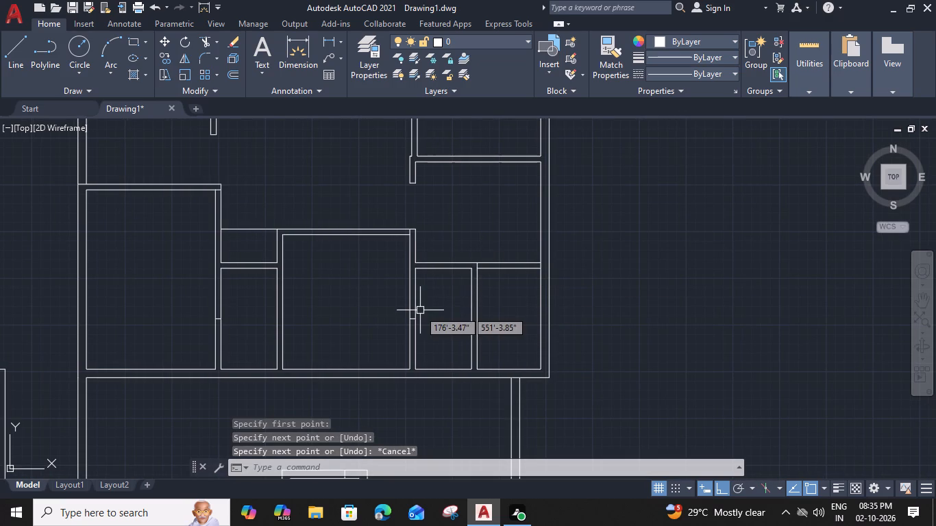
Draw a short horizontal line across the north-east room's west wall at the room's inner south-west corner.
{"action": "scroll", "coordinate": [419, 310], "scroll_direction": "down", "scroll_amount": 1}
{"action": "middle_click_drag", "start_coordinate": [361, 297], "coordinate": [389, 314]}
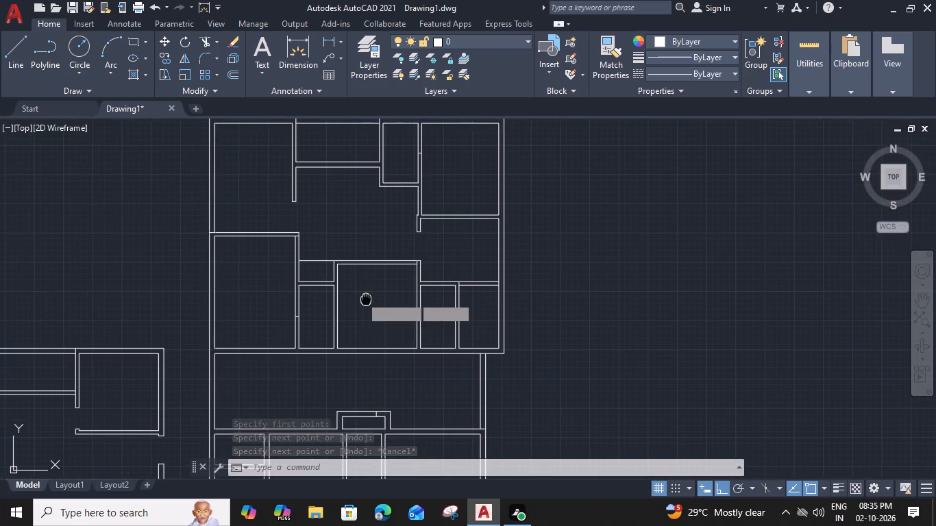
{"action": "middle_click_drag", "start_coordinate": [389, 314], "coordinate": [415, 343]}
{"action": "middle_click_drag", "start_coordinate": [415, 343], "coordinate": [408, 348]}
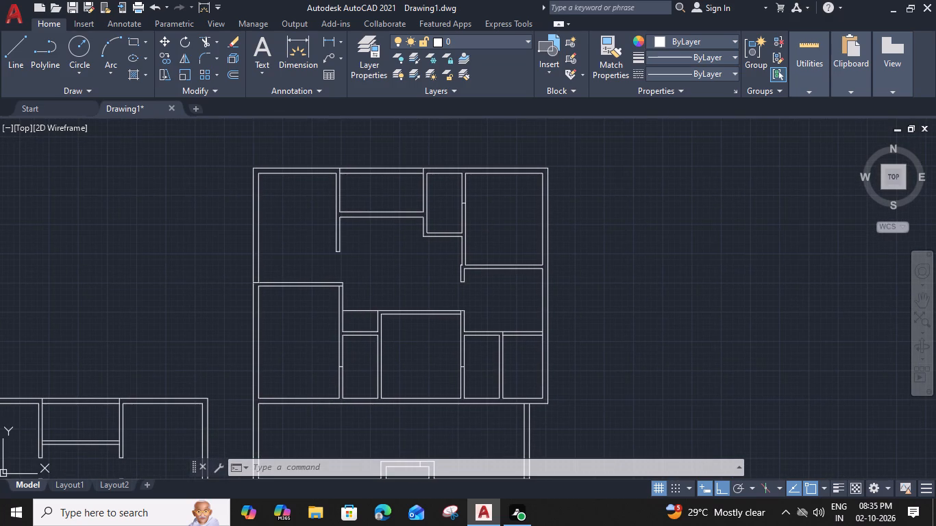
{"action": "scroll", "coordinate": [467, 264], "scroll_direction": "up", "scroll_amount": 3}
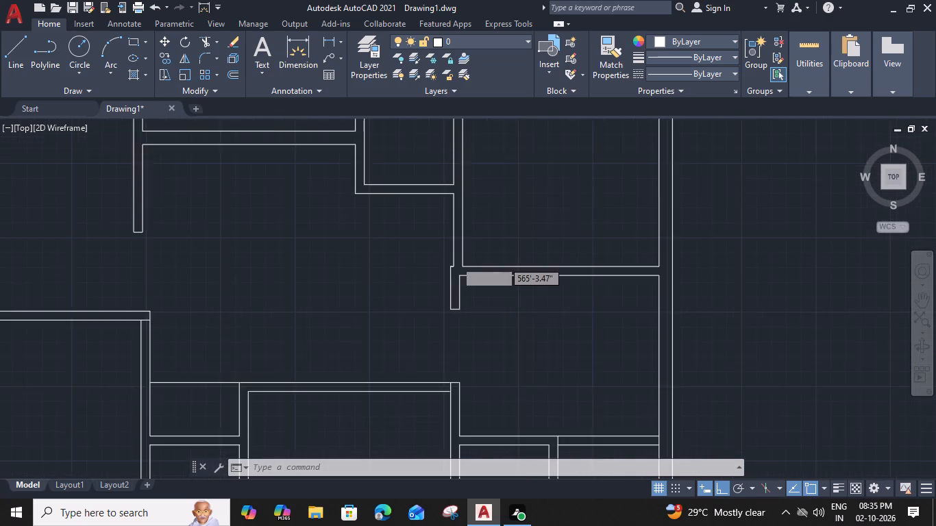
{"action": "type", "text": "l"}
{"action": "key", "text": "space"}
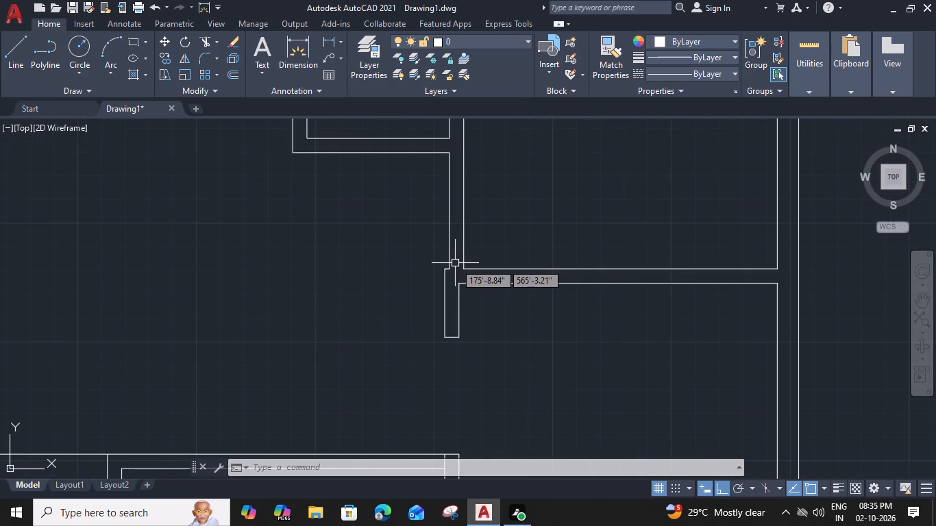
{"action": "left_click", "coordinate": [465, 271]}
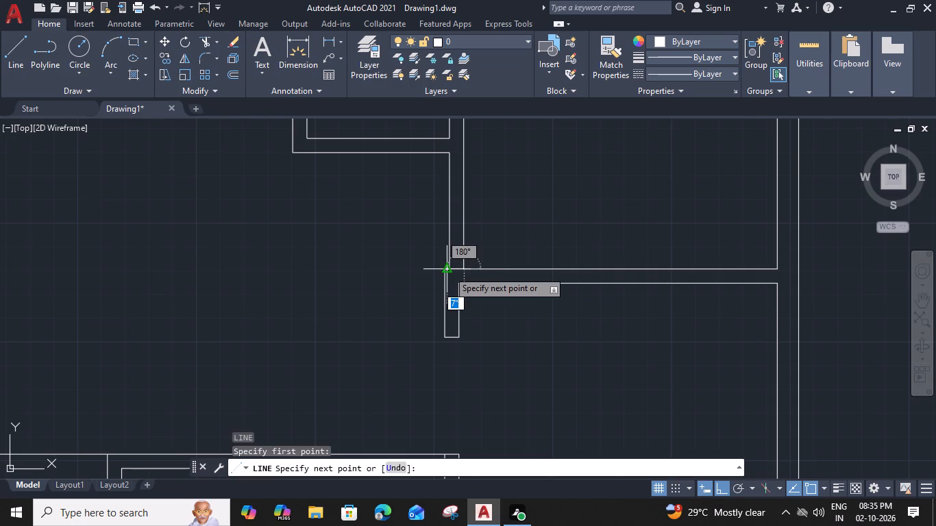
{"action": "left_click", "coordinate": [452, 272]}
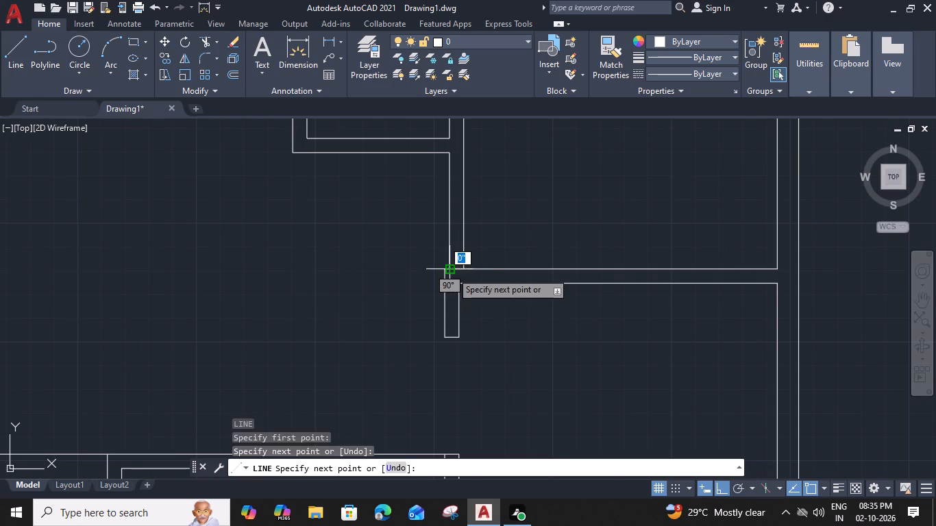
{"action": "key", "text": "Escape"}
Offset the short line across the west outer wall at the south-west room's north wall 6" north, and offset that copy 4' north.
{"action": "scroll", "coordinate": [229, 308], "scroll_direction": "down", "scroll_amount": 3}
{"action": "middle_click_drag", "start_coordinate": [210, 303], "coordinate": [264, 293]}
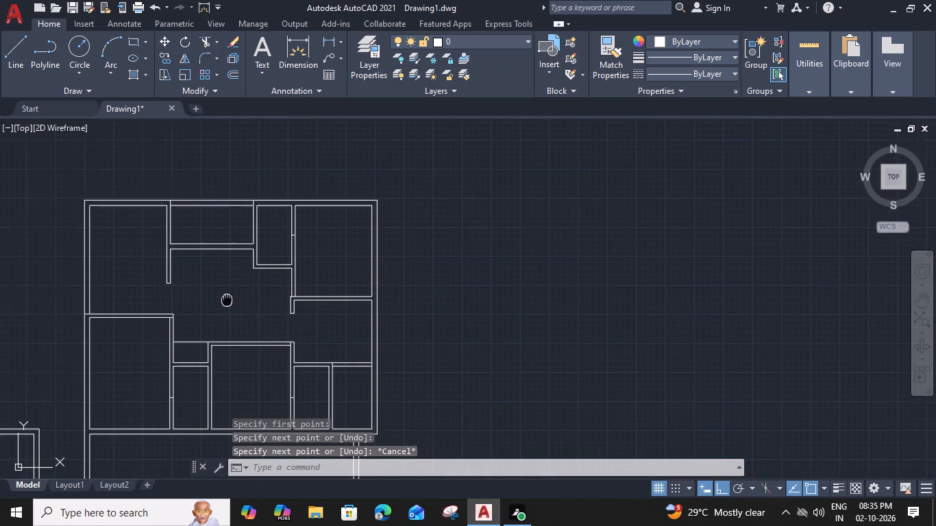
{"action": "middle_click_drag", "start_coordinate": [264, 293], "coordinate": [444, 286]}
{"action": "scroll", "coordinate": [322, 294], "scroll_direction": "up", "scroll_amount": 2}
{"action": "left_click", "coordinate": [297, 302]}
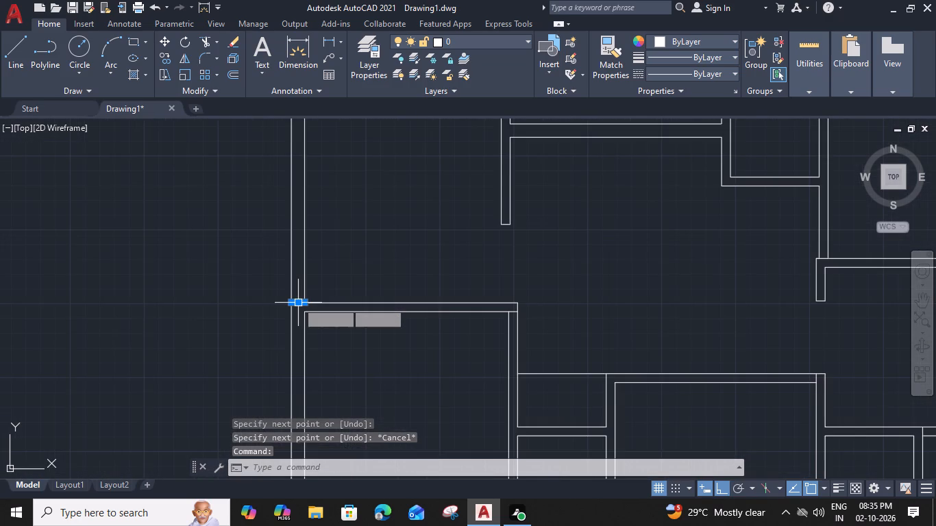
{"action": "type", "text": "o"}
{"action": "key", "text": "space"}
{"action": "key", "text": "3"}
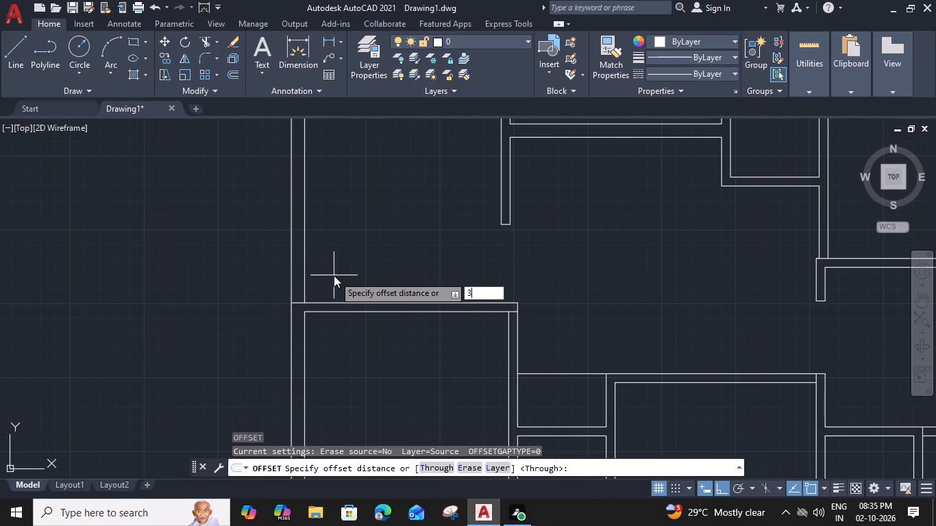
{"action": "key", "text": "shift+quotedbl"}
{"action": "key", "text": "Return"}
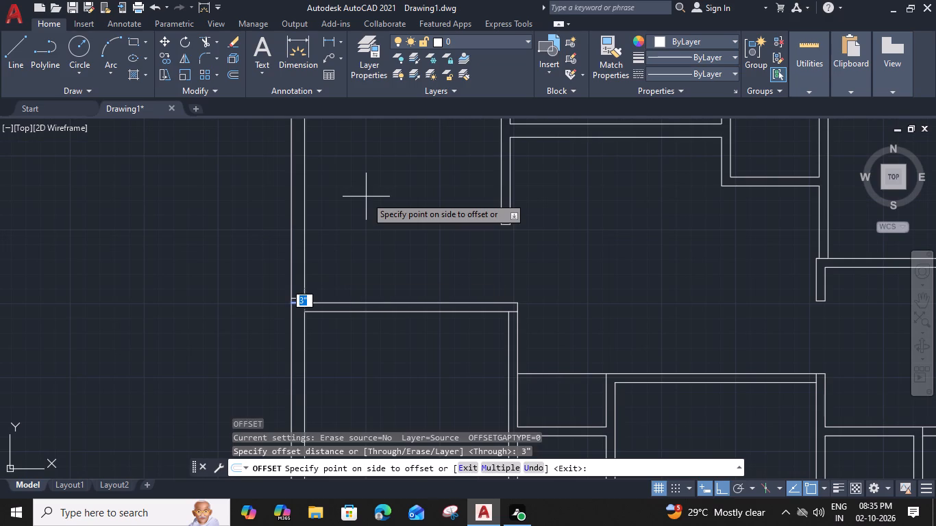
{"action": "type", "text": "6\""}
{"action": "key", "text": "Return"}
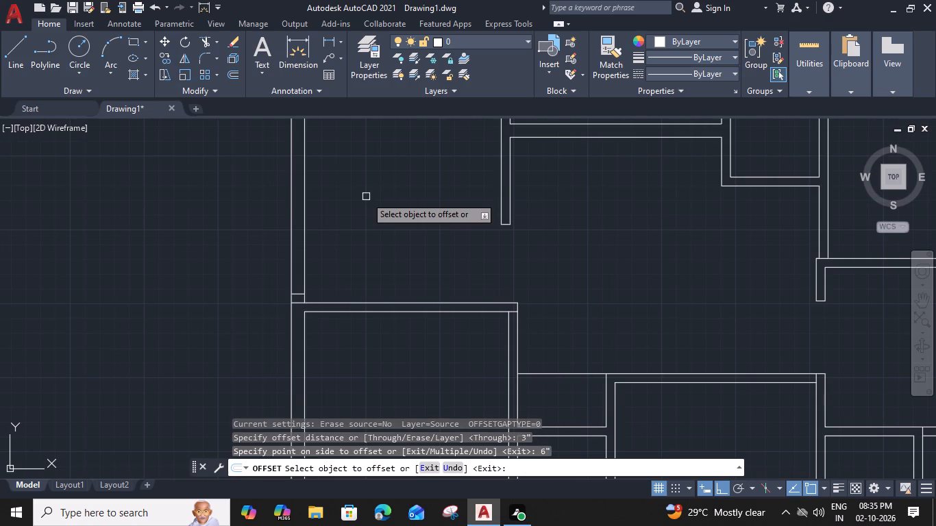
{"action": "left_click", "coordinate": [298, 295]}
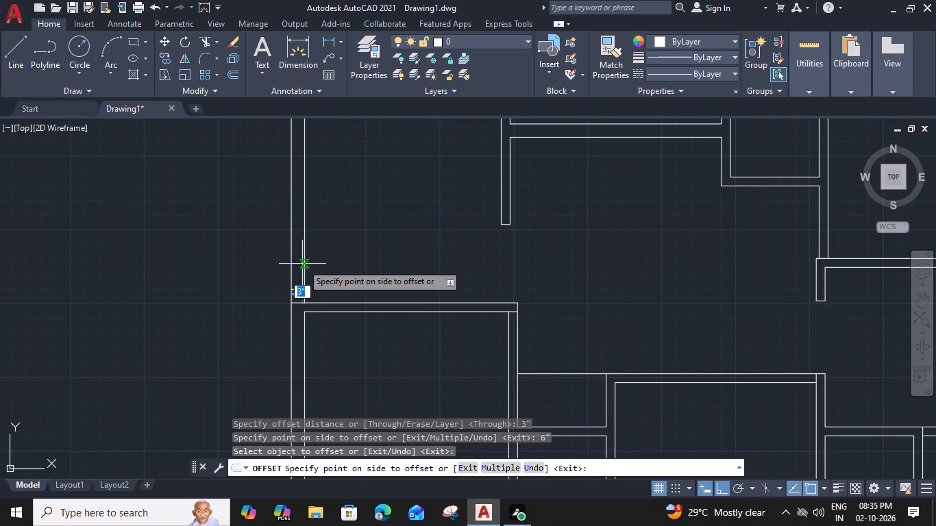
{"action": "type", "text": "4'"}
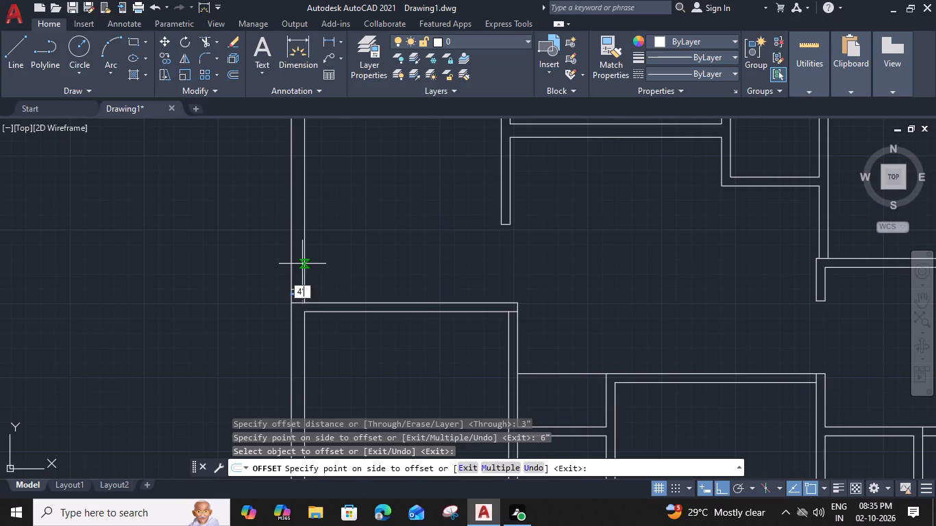
{"action": "key", "text": "space"}
Offset the line across the south-west room's east wall at its inner north-east corner 3" south, and offset that copy 3' south.
{"action": "middle_click_drag", "start_coordinate": [500, 315], "coordinate": [450, 266]}
{"action": "scroll", "coordinate": [500, 314], "scroll_direction": "up", "scroll_amount": 1}
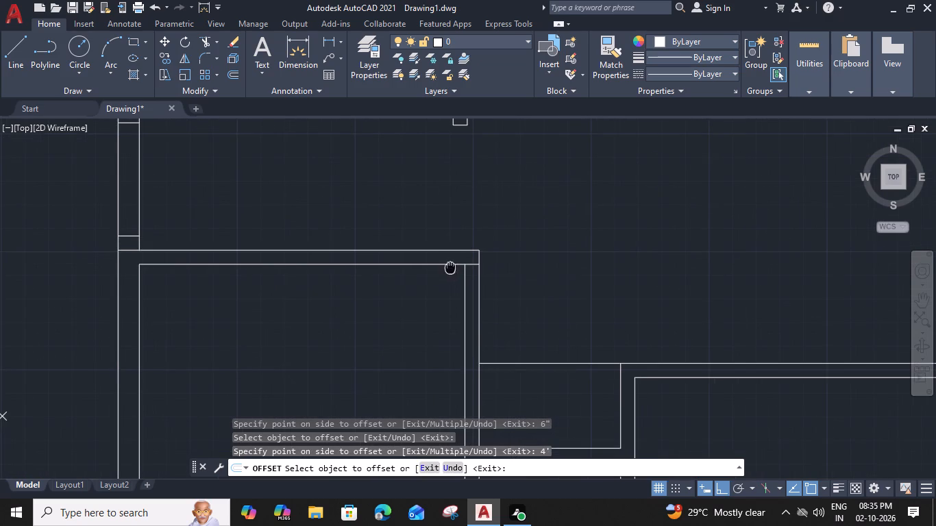
{"action": "left_click", "coordinate": [470, 266]}
{"action": "left_click", "coordinate": [470, 290]}
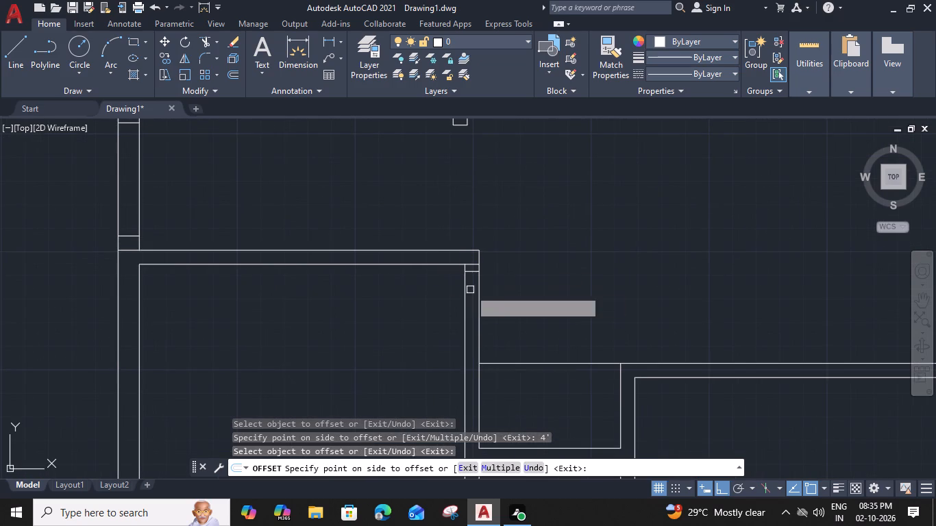
{"action": "left_click", "coordinate": [473, 272]}
{"action": "key", "text": "3"}
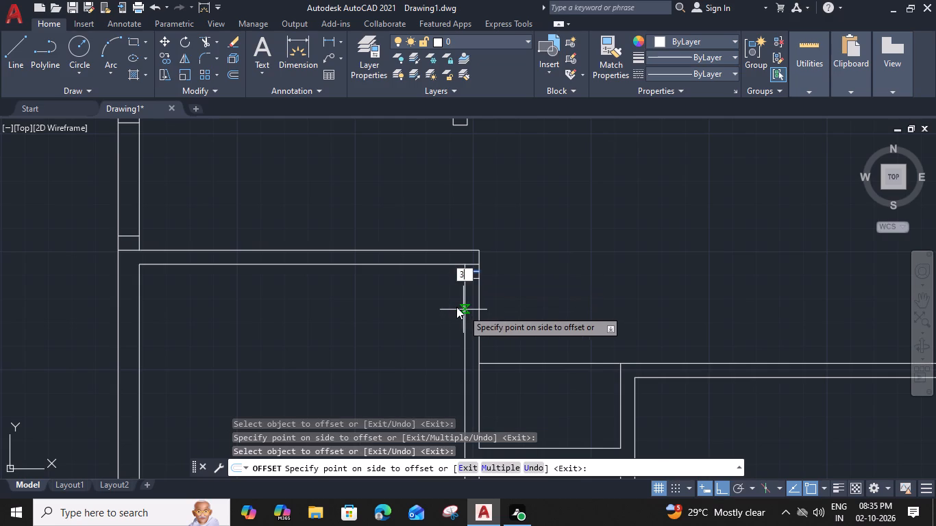
{"action": "key", "text": "apostrophe"}
{"action": "key", "text": "space"}
Offset the mid-height line across the wall between the south-west room and the adjacent narrow room 1'3" both north and south.
{"action": "middle_click_drag", "start_coordinate": [498, 315], "coordinate": [457, 111]}
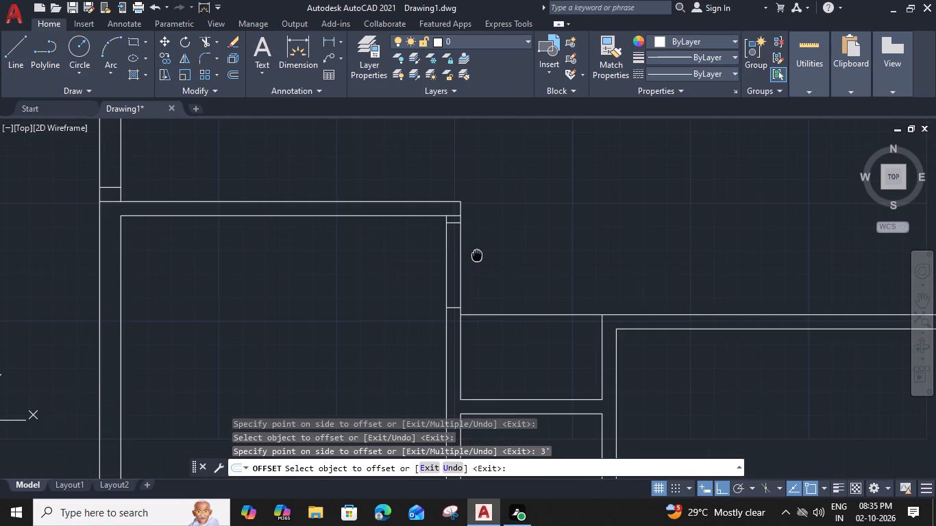
{"action": "middle_click_drag", "start_coordinate": [457, 368], "coordinate": [457, 292]}
{"action": "left_click", "coordinate": [430, 310]}
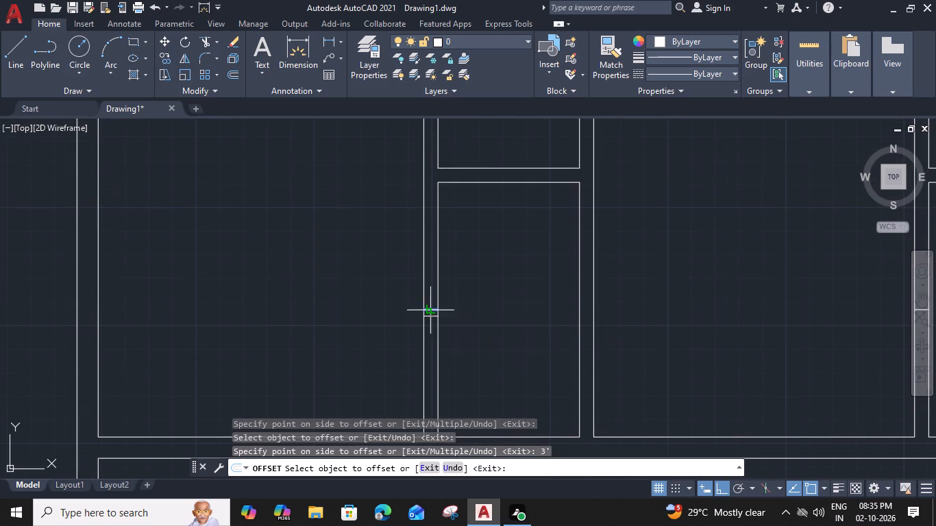
{"action": "key", "text": "1"}
{"action": "type", "text": "'6"}
{"action": "key", "text": "BackSpace"}
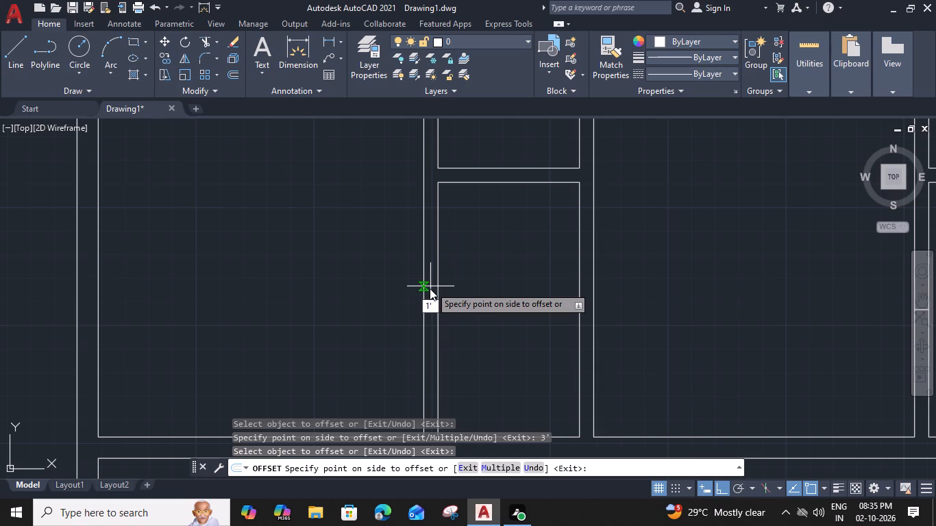
{"action": "key", "text": "3"}
{"action": "key", "text": "shift+quotedbl"}
{"action": "key", "text": "Return"}
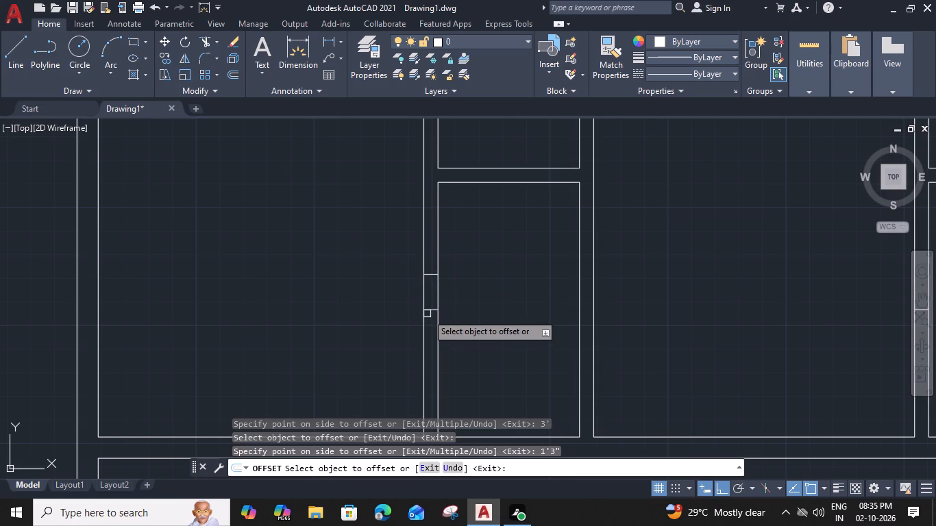
{"action": "left_click", "coordinate": [432, 311]}
{"action": "key", "text": "1"}
{"action": "key", "text": "apostrophe"}
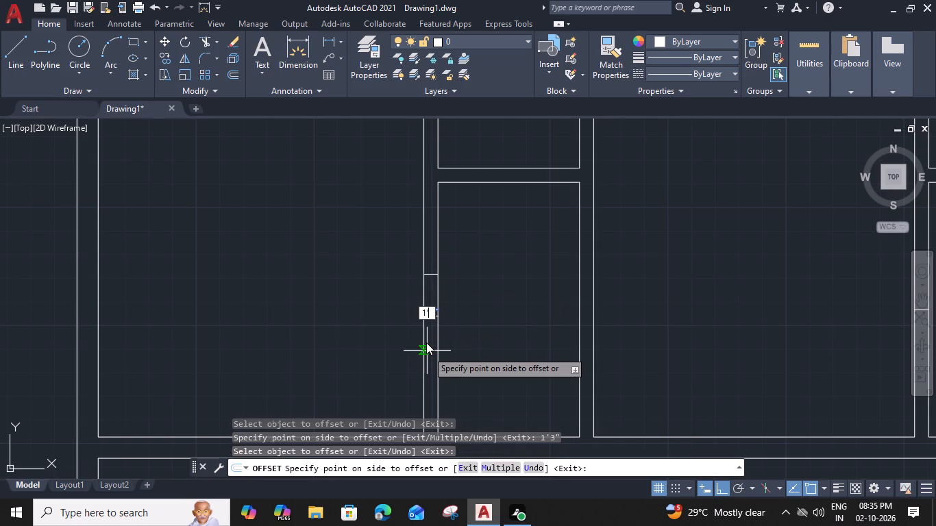
{"action": "type", "text": "3\""}
{"action": "key", "text": "Return"}
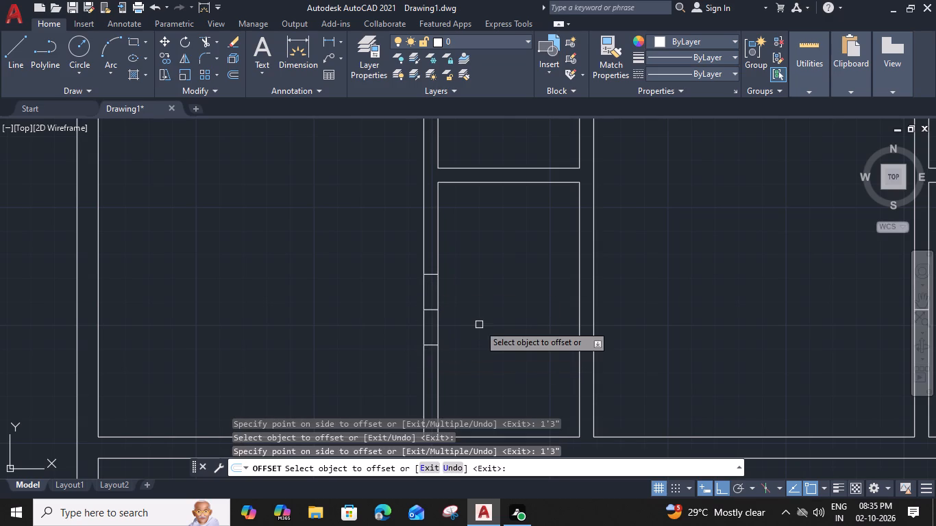
Offset the line across the large middle room's north wall at its inner north-east corner 3" west, and offset that copy 3' west.
{"action": "middle_click_drag", "start_coordinate": [480, 324], "coordinate": [297, 361]}
{"action": "scroll", "coordinate": [397, 331], "scroll_direction": "down", "scroll_amount": 2}
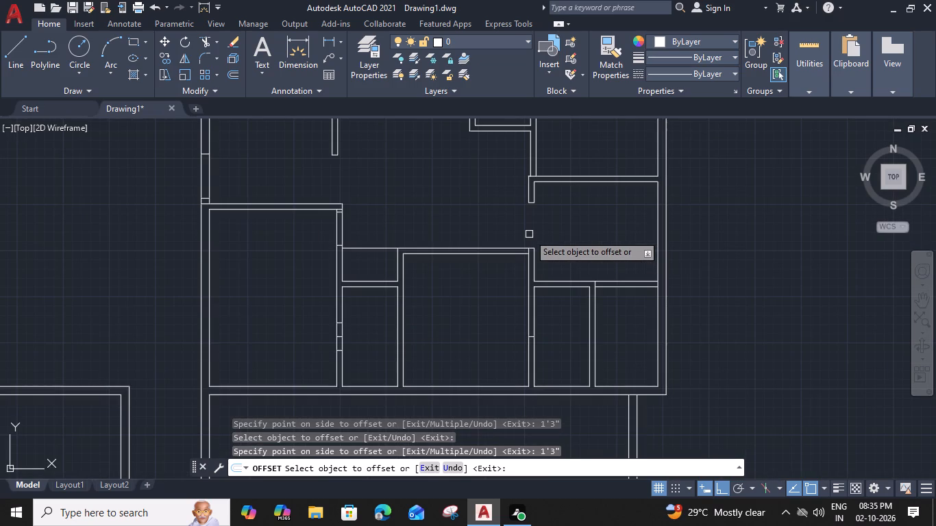
{"action": "scroll", "coordinate": [526, 240], "scroll_direction": "up", "scroll_amount": 3}
{"action": "left_click", "coordinate": [537, 279]}
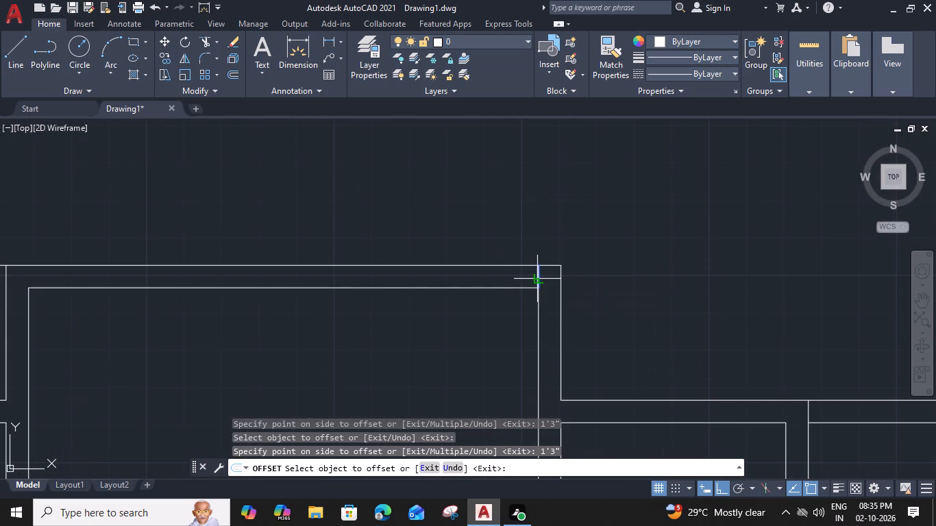
{"action": "left_click", "coordinate": [504, 278]}
{"action": "left_click", "coordinate": [527, 279]}
{"action": "key", "text": "3"}
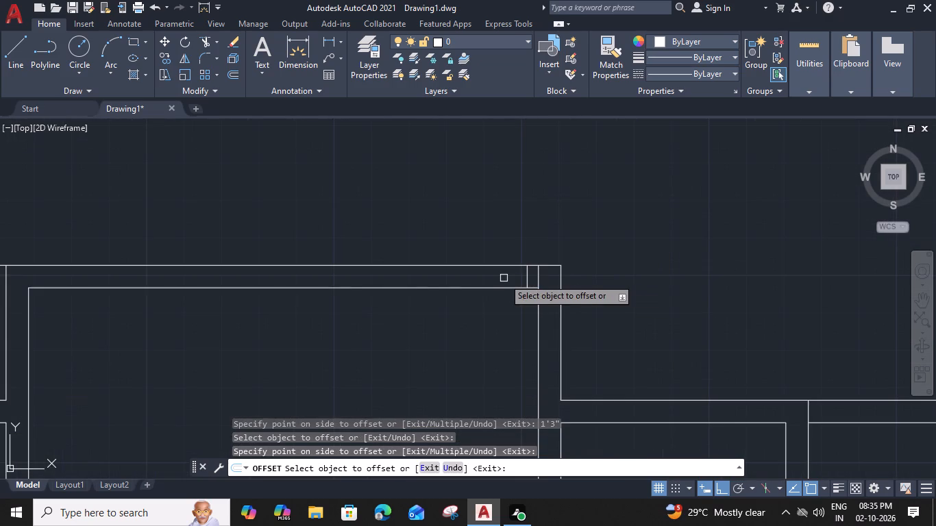
{"action": "key", "text": "apostrophe"}
{"action": "key", "text": "Return"}
Offset the mid-height line across the wall between the large middle room and the narrow room to its east 1'3" both north and south.
{"action": "scroll", "coordinate": [484, 285], "scroll_direction": "down", "scroll_amount": 2}
{"action": "middle_click_drag", "start_coordinate": [484, 321], "coordinate": [487, 321]}
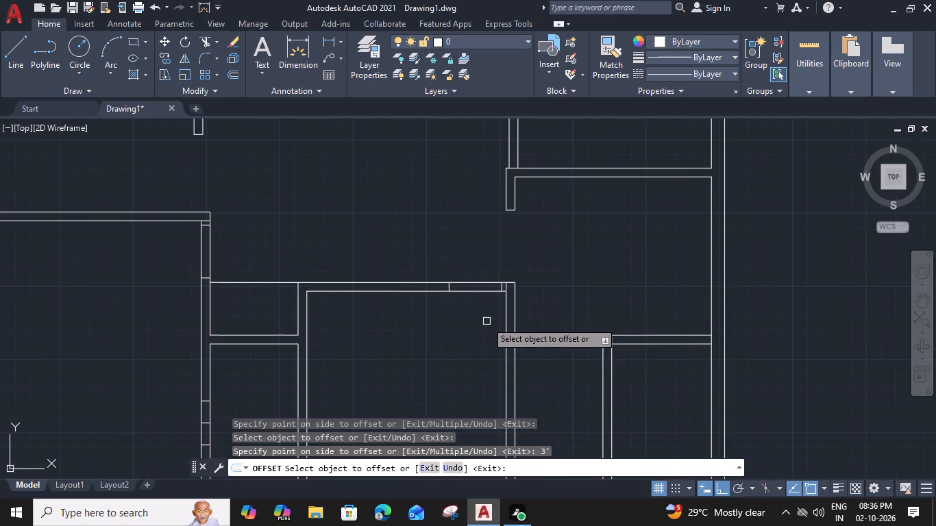
{"action": "middle_click_drag", "start_coordinate": [487, 321], "coordinate": [464, 211]}
{"action": "scroll", "coordinate": [488, 317], "scroll_direction": "up", "scroll_amount": 2}
{"action": "left_click", "coordinate": [490, 310]}
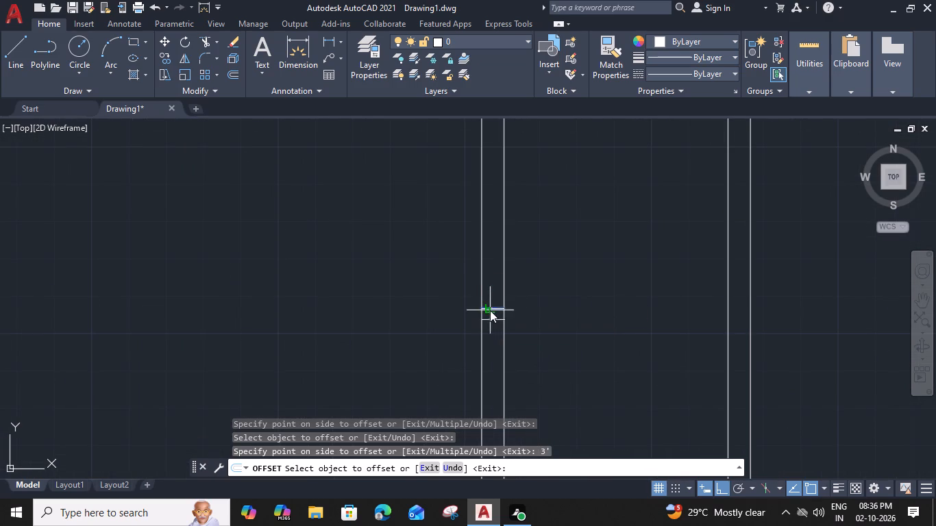
{"action": "key", "text": "1"}
{"action": "type", "text": "'3"}
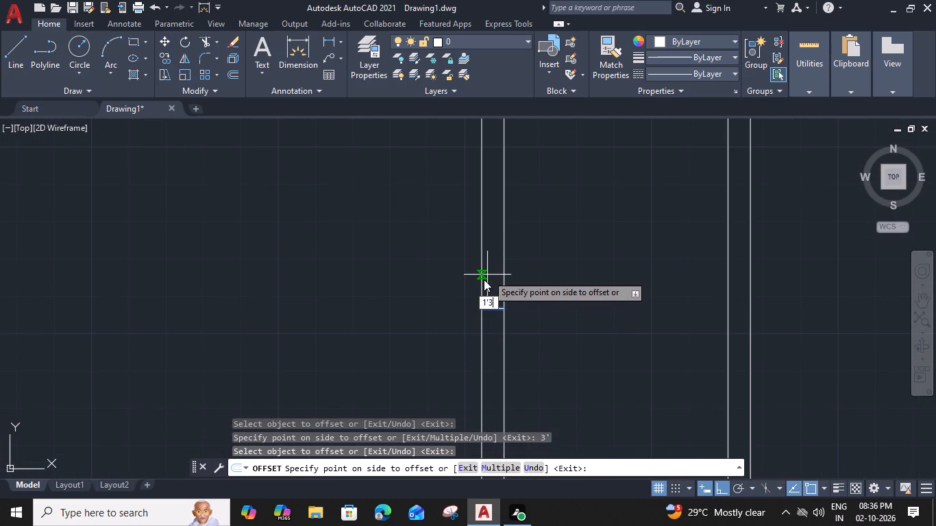
{"action": "key", "text": "shift+quotedbl"}
{"action": "key", "text": "Return"}
{"action": "left_click", "coordinate": [494, 310]}
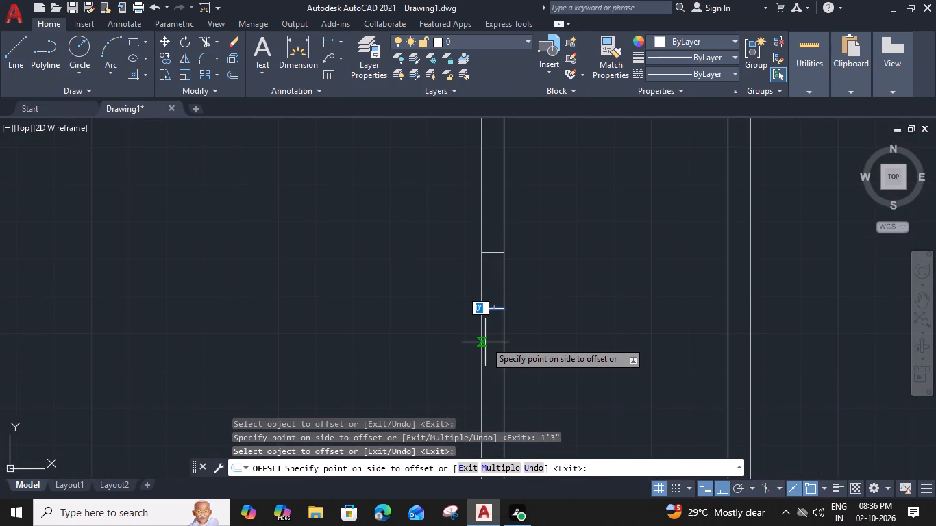
{"action": "key", "text": "1"}
{"action": "key", "text": "apostrophe"}
{"action": "key", "text": "3"}
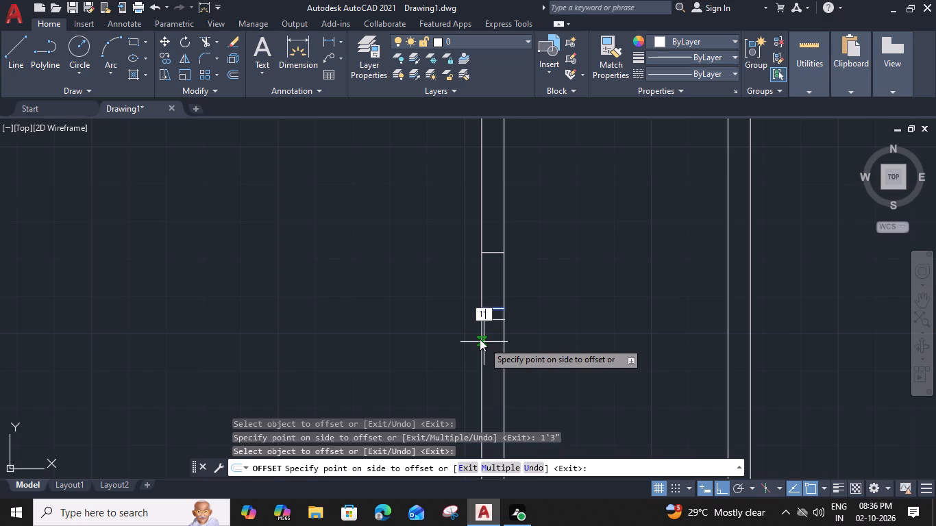
{"action": "key", "text": "shift+quotedbl"}
{"action": "key", "text": "Return"}
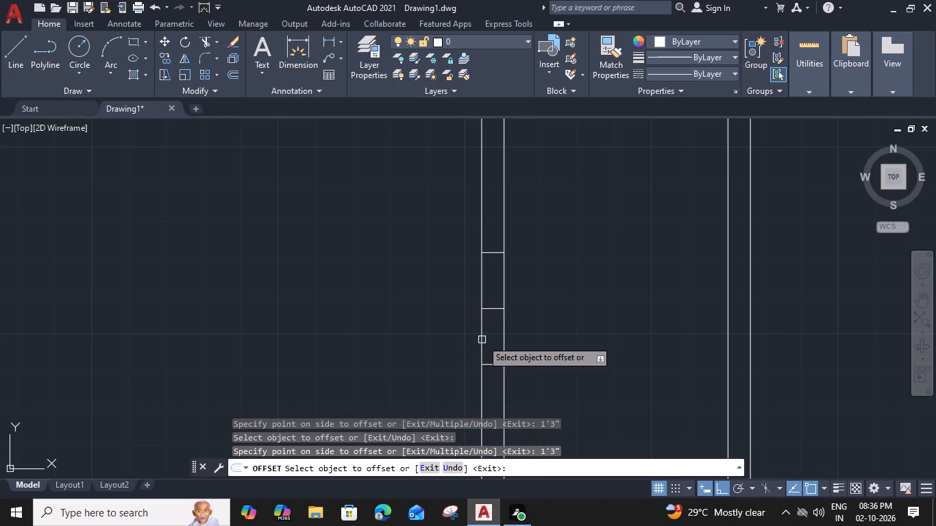
Offset the line across the south-east room's north wall at its inner north-west corner 3" east, and offset that copy 2'6" east.
{"action": "scroll", "coordinate": [482, 340], "scroll_direction": "down", "scroll_amount": 3}
{"action": "middle_click_drag", "start_coordinate": [530, 294], "coordinate": [421, 313]}
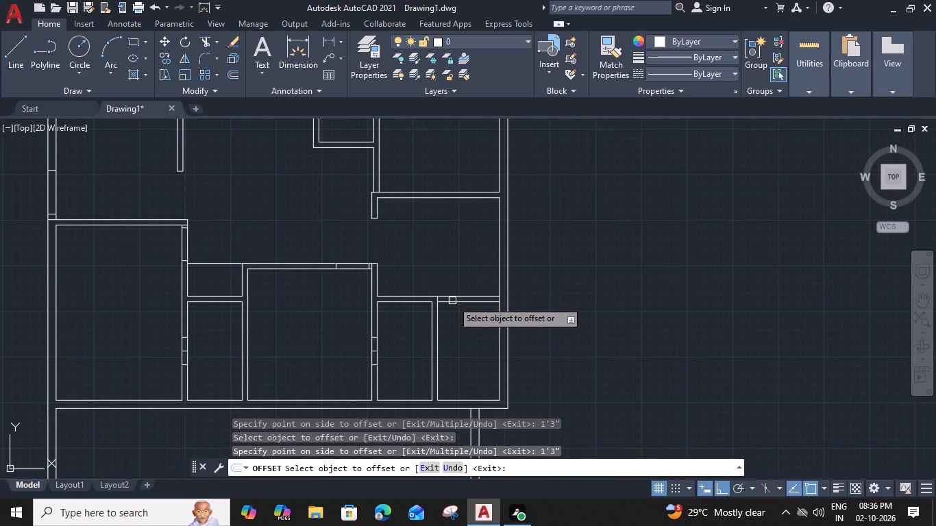
{"action": "scroll", "coordinate": [452, 301], "scroll_direction": "up", "scroll_amount": 2}
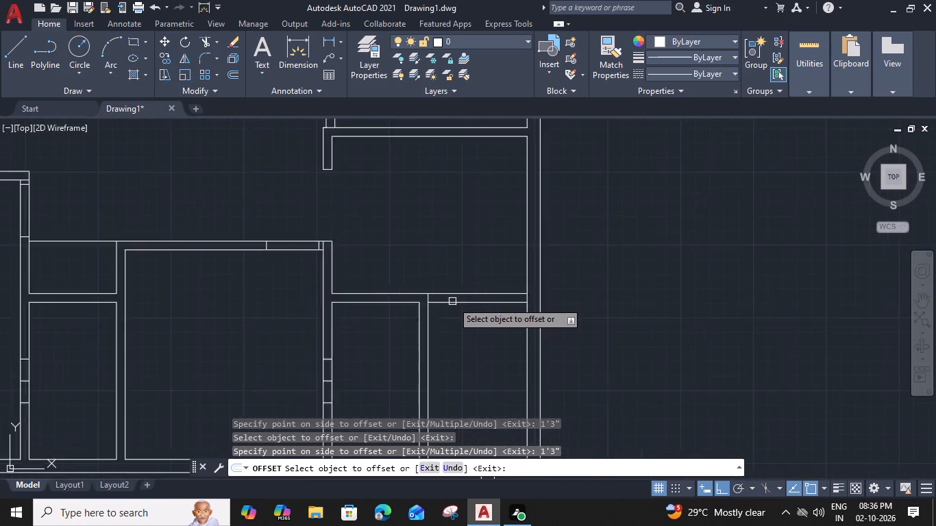
{"action": "left_click", "coordinate": [414, 297]}
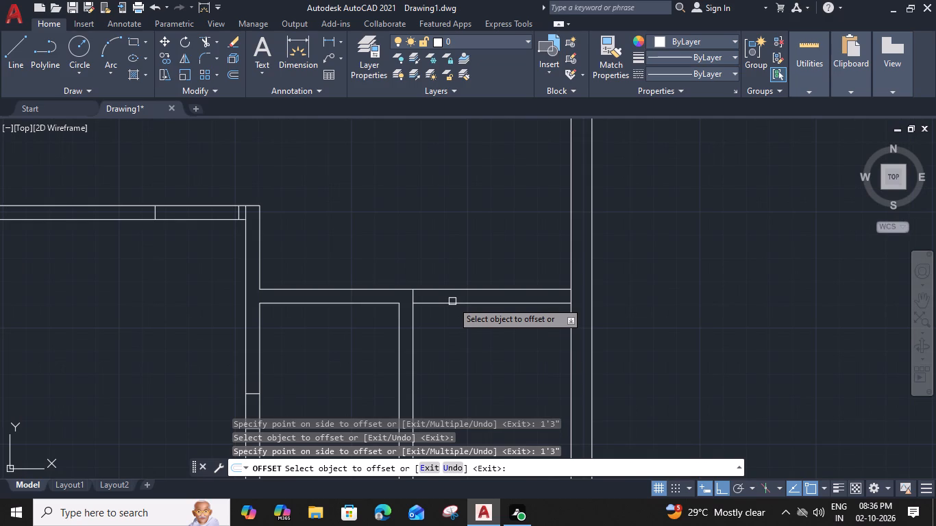
{"action": "left_click", "coordinate": [463, 303]}
{"action": "left_click", "coordinate": [423, 297]}
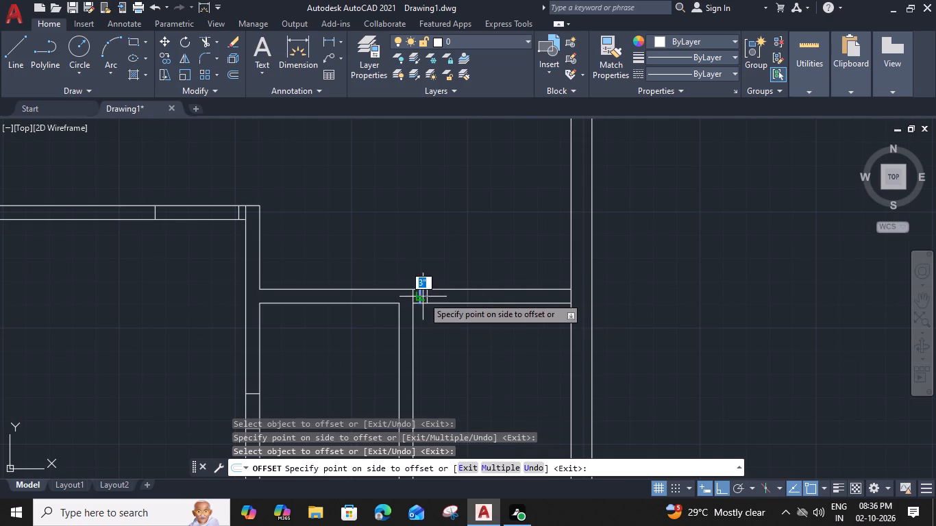
{"action": "key", "text": "2"}
{"action": "type", "text": "'6"}
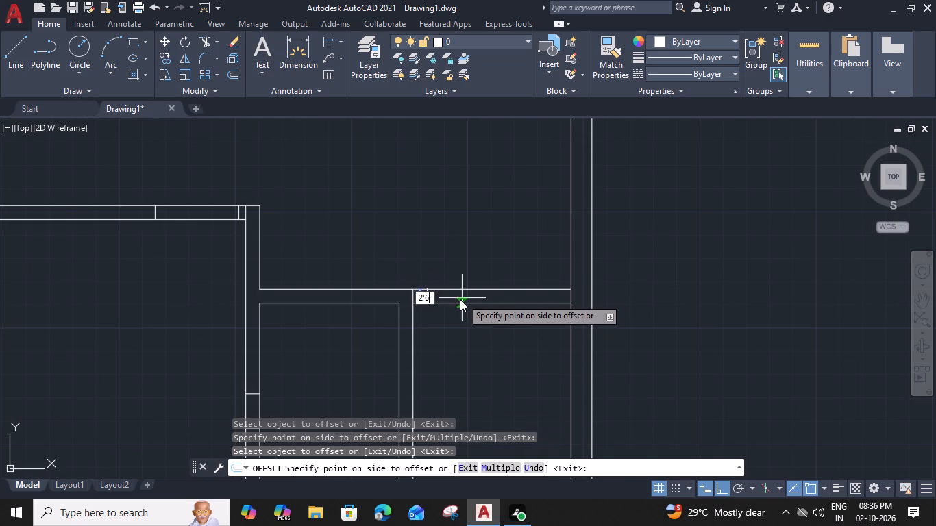
{"action": "key", "text": "shift+quotedbl"}
{"action": "key", "text": "Return"}
Offset the line across the north-east room's west wall at its inner south-west corner 3" north, and offset that copy 3' north.
{"action": "scroll", "coordinate": [462, 297], "scroll_direction": "down", "scroll_amount": 2}
{"action": "middle_click_drag", "start_coordinate": [439, 238], "coordinate": [440, 245]}
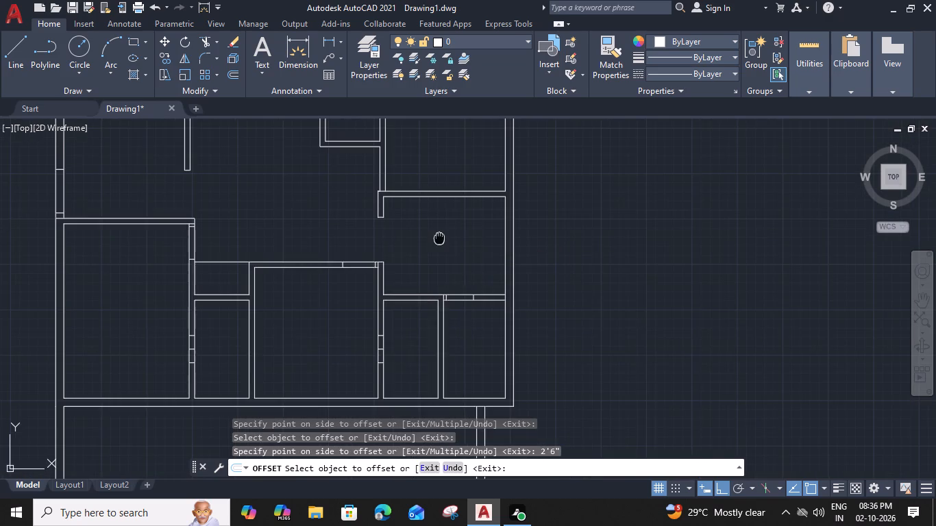
{"action": "middle_click_drag", "start_coordinate": [440, 245], "coordinate": [493, 347]}
{"action": "scroll", "coordinate": [440, 284], "scroll_direction": "up", "scroll_amount": 3}
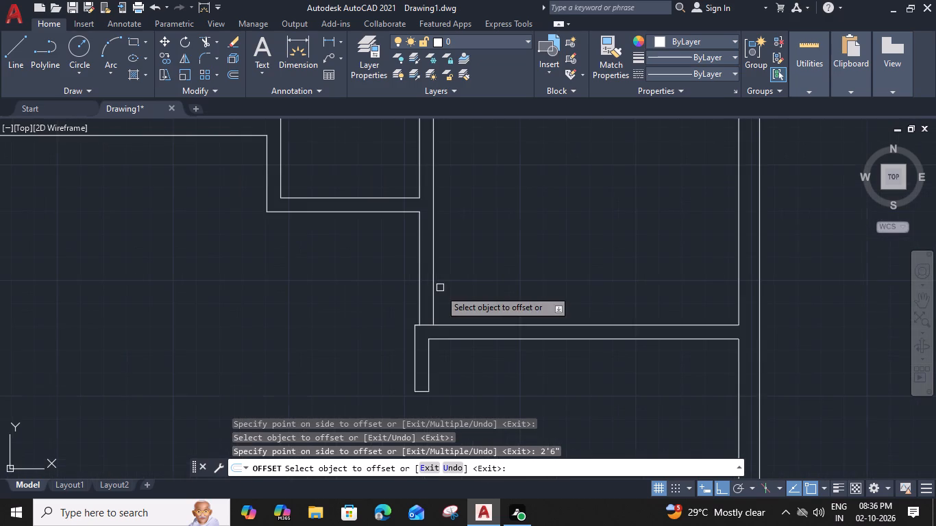
{"action": "left_click", "coordinate": [415, 347]}
{"action": "left_click", "coordinate": [417, 314]}
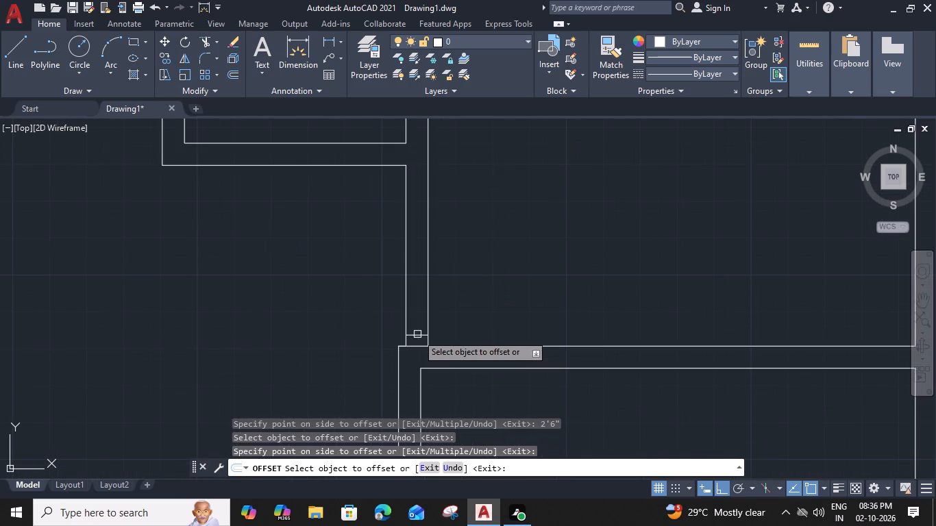
{"action": "left_click", "coordinate": [417, 334]}
{"action": "type", "text": "3'"}
{"action": "key", "text": "space"}
Offset the mid-height line across the wall between the small north room and the north-east room 1'3" both north and south.
{"action": "scroll", "coordinate": [429, 289], "scroll_direction": "down", "scroll_amount": 2}
{"action": "middle_click_drag", "start_coordinate": [419, 157], "coordinate": [429, 289]}
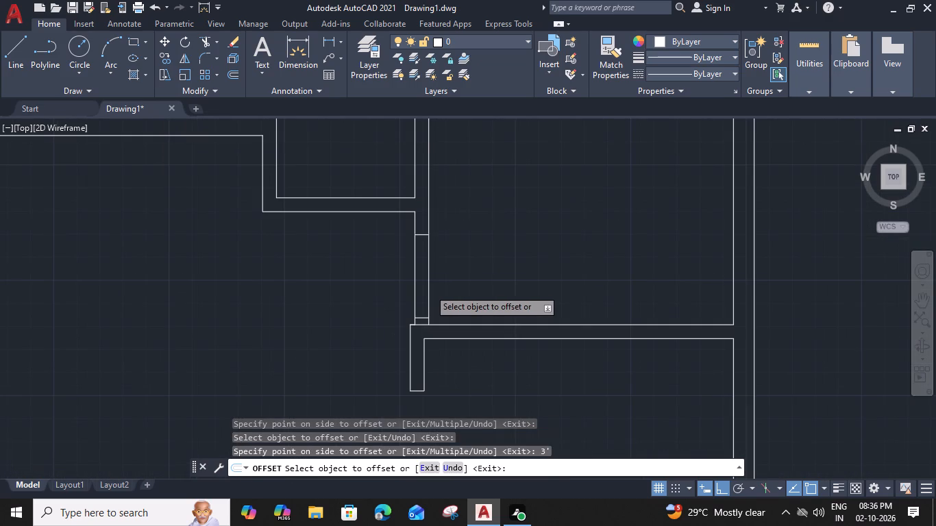
{"action": "middle_click_drag", "start_coordinate": [429, 289], "coordinate": [432, 242]}
{"action": "scroll", "coordinate": [432, 237], "scroll_direction": "up", "scroll_amount": 2}
{"action": "left_click", "coordinate": [446, 253]}
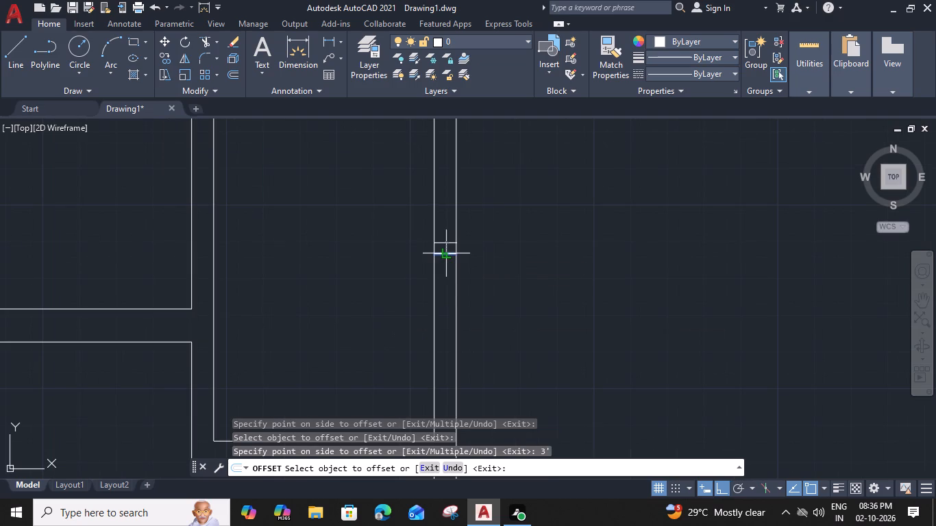
{"action": "type", "text": "1'"}
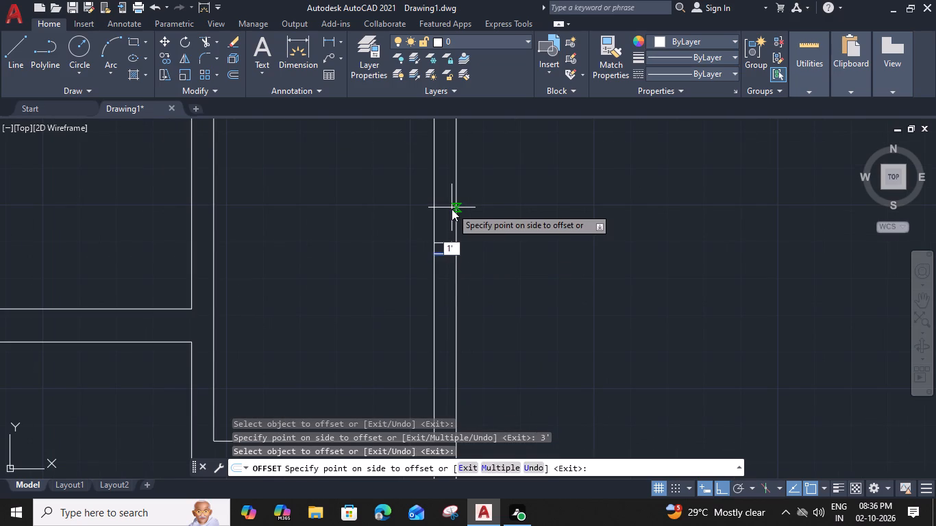
{"action": "key", "text": "3"}
{"action": "key", "text": "shift+quotedbl"}
{"action": "key", "text": "Return"}
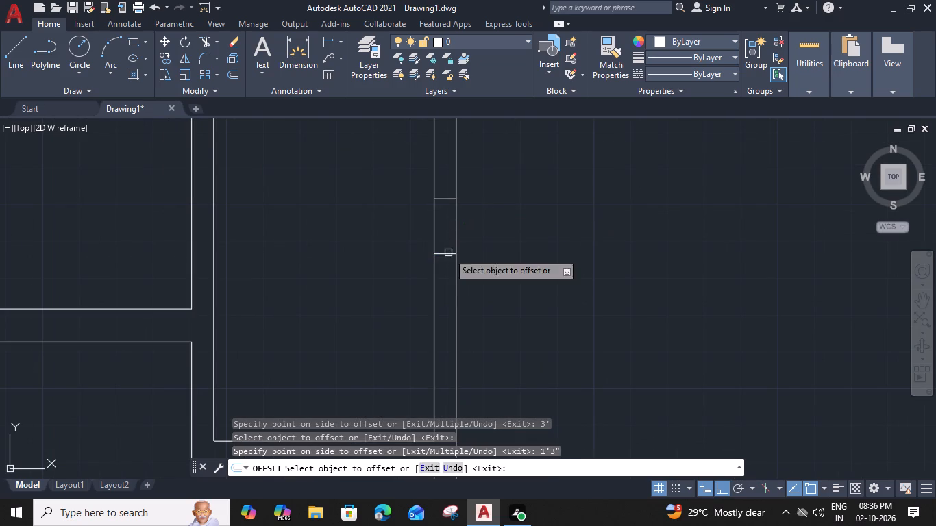
{"action": "left_click", "coordinate": [447, 253]}
{"action": "key", "text": "1"}
{"action": "key", "text": "apostrophe"}
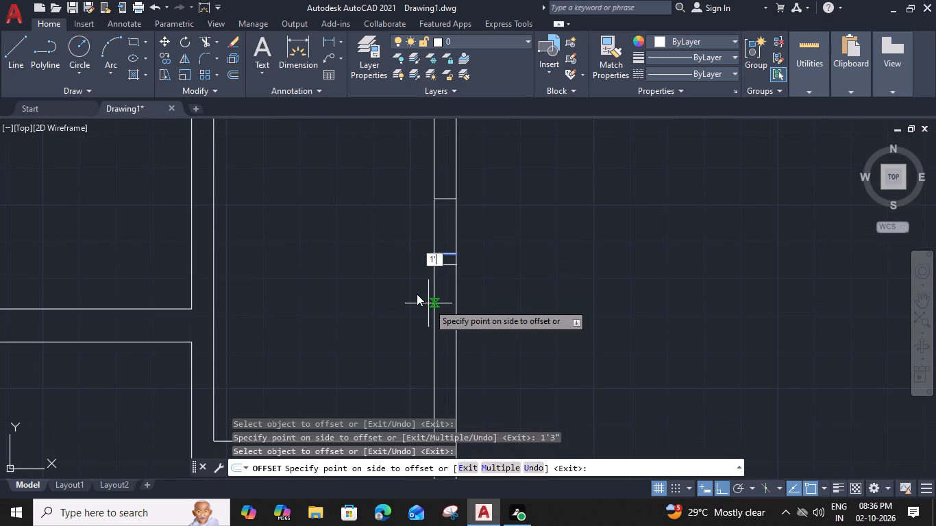
{"action": "key", "text": "3"}
{"action": "key", "text": "shift+quotedbl"}
{"action": "key", "text": "Return"}
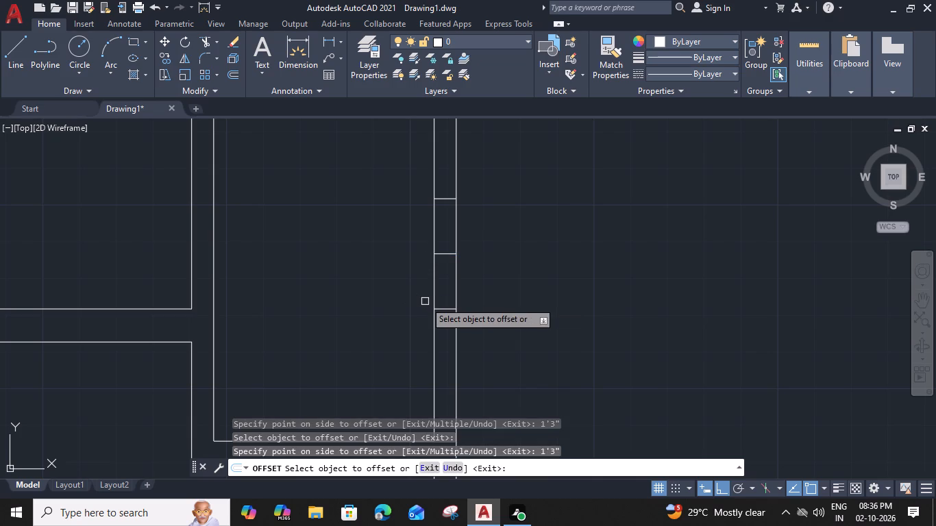
{"action": "key", "text": "Escape"}
Trim the wall between the small north room and the north-east room into an opening between its jamb lines, removing the middle line.
{"action": "key", "text": "t"}
{"action": "key", "text": "r"}
{"action": "key", "text": "space"}
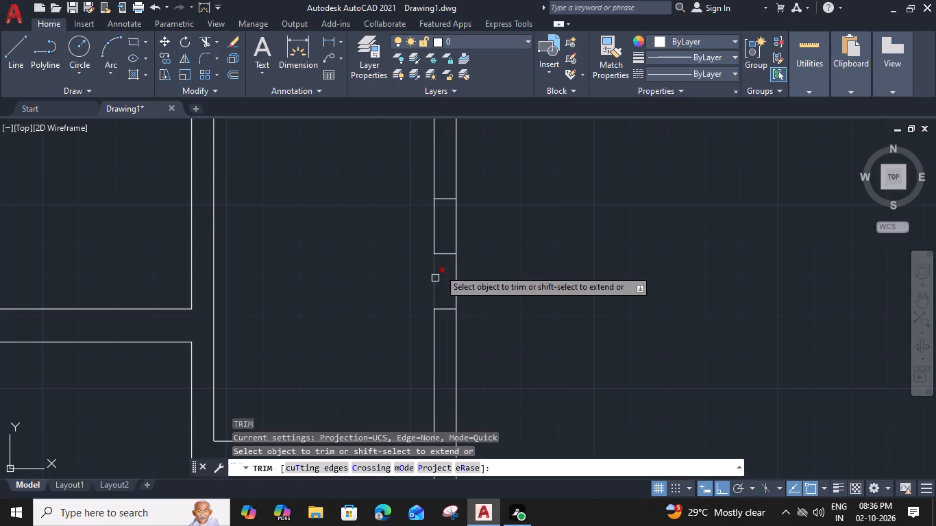
{"action": "left_click", "coordinate": [446, 255]}
{"action": "left_click_drag", "start_coordinate": [473, 247], "coordinate": [465, 251]}
{"action": "left_click", "coordinate": [421, 264]}
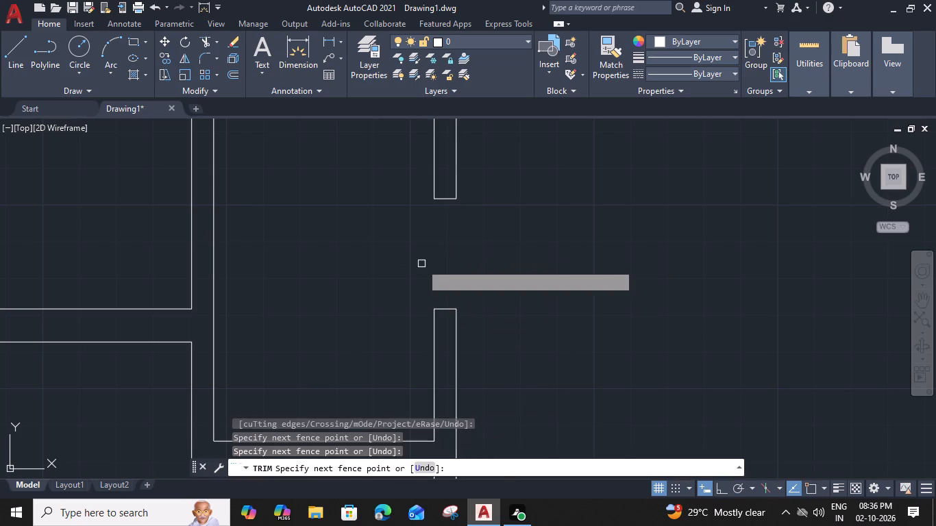
Trim the outer west wall between its jamb lines above the south-west room, and remove the leftover line at the wall junction.
{"action": "scroll", "coordinate": [421, 264], "scroll_direction": "down", "scroll_amount": 2}
{"action": "middle_click_drag", "start_coordinate": [397, 301], "coordinate": [516, 193]}
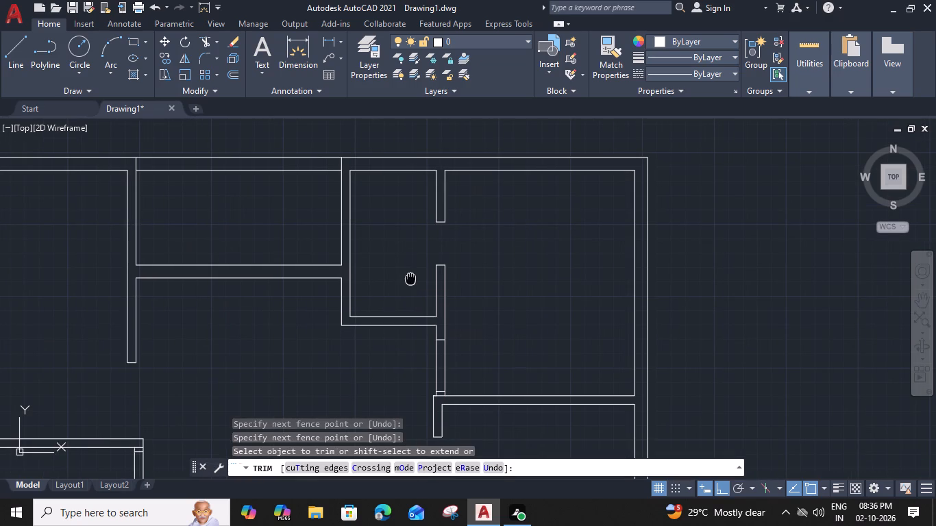
{"action": "left_click", "coordinate": [45, 302]}
{"action": "left_click", "coordinate": [34, 303]}
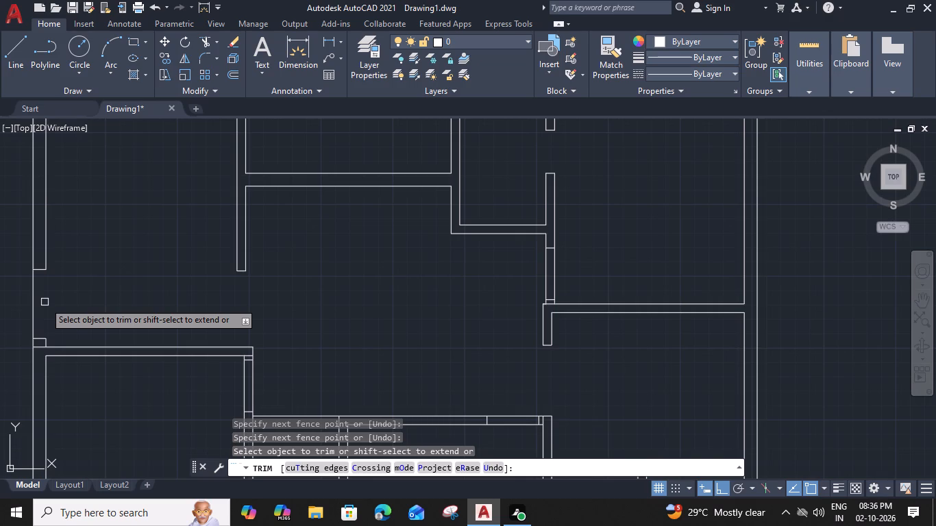
{"action": "left_click", "coordinate": [40, 349]}
Trim the opening near the north end of the south-west room's east wall, removing the helper line at the inner corner.
{"action": "middle_click_drag", "start_coordinate": [190, 360], "coordinate": [245, 253]}
{"action": "scroll", "coordinate": [306, 255], "scroll_direction": "up", "scroll_amount": 2}
{"action": "left_click", "coordinate": [297, 238]}
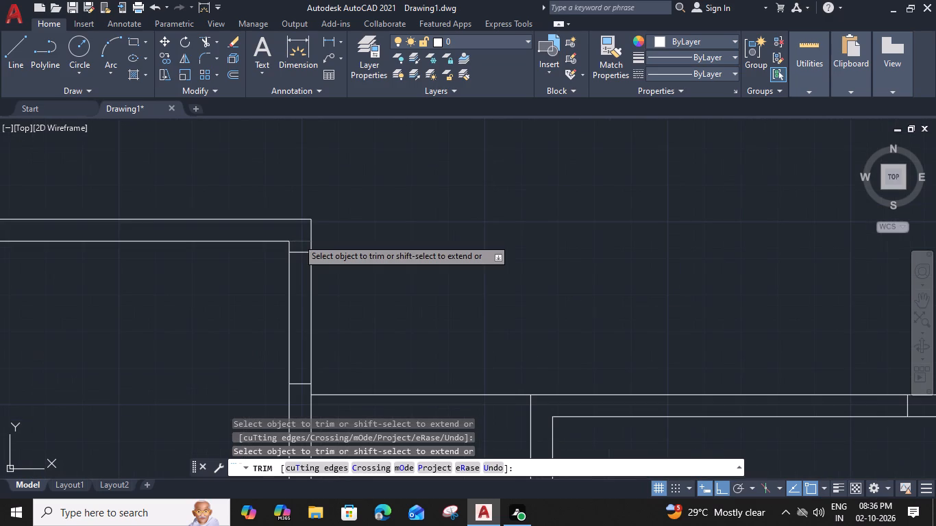
{"action": "left_click_drag", "start_coordinate": [346, 319], "coordinate": [305, 325]}
{"action": "left_click", "coordinate": [227, 331]}
{"action": "left_click", "coordinate": [360, 317]}
Trim the wall between the south-west room and the narrow room to its east into an opening, removing the middle line.
{"action": "scroll", "coordinate": [360, 317], "scroll_direction": "down", "scroll_amount": 2}
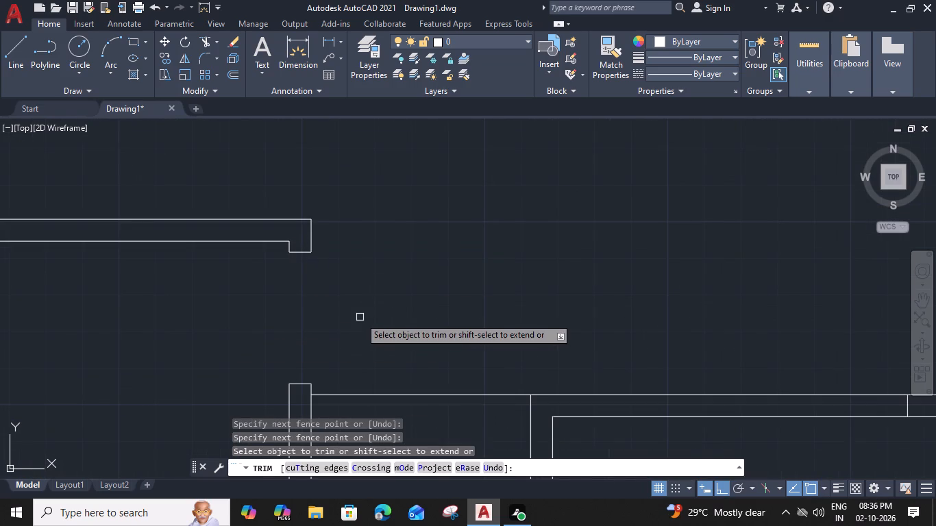
{"action": "middle_click_drag", "start_coordinate": [357, 332], "coordinate": [378, 179]}
{"action": "scroll", "coordinate": [357, 335], "scroll_direction": "up", "scroll_amount": 1}
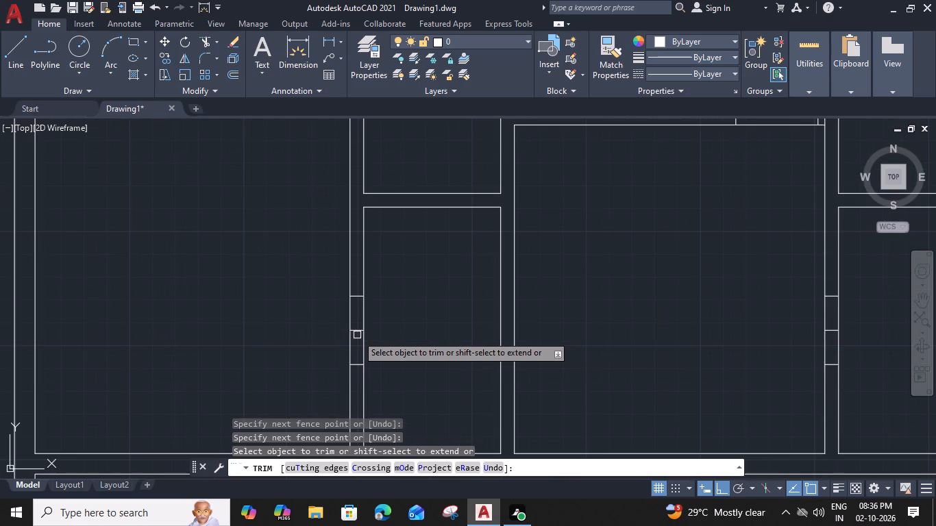
{"action": "left_click", "coordinate": [358, 331]}
{"action": "left_click_drag", "start_coordinate": [379, 322], "coordinate": [349, 332]}
{"action": "left_click", "coordinate": [309, 338]}
{"action": "scroll", "coordinate": [346, 334], "scroll_direction": "down", "scroll_amount": 2}
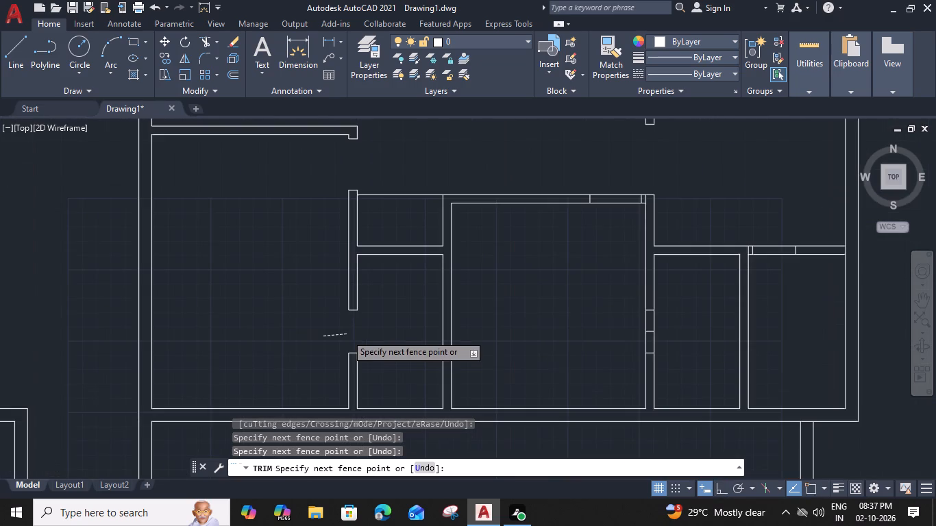
{"action": "left_click", "coordinate": [367, 323]}
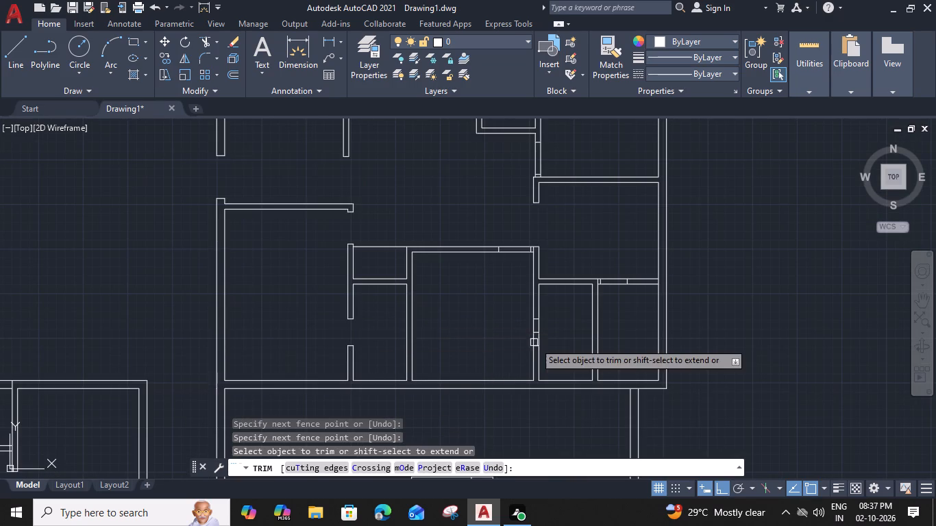
Trim the wall between the large middle room and the narrow room to its east into an opening, removing the middle line.
{"action": "scroll", "coordinate": [537, 341], "scroll_direction": "up", "scroll_amount": 3}
{"action": "left_click", "coordinate": [534, 310]}
{"action": "left_click_drag", "start_coordinate": [582, 301], "coordinate": [535, 309]}
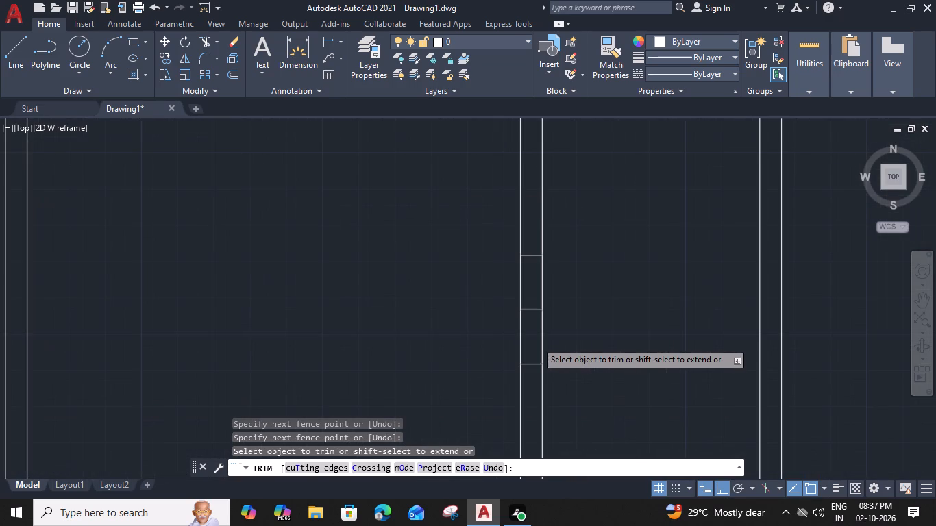
{"action": "left_click", "coordinate": [447, 321]}
{"action": "left_click", "coordinate": [588, 306]}
Trim the opening in the large middle room's north wall, removing the helper line at the inner north-east corner.
{"action": "scroll", "coordinate": [588, 306], "scroll_direction": "down", "scroll_amount": 3}
{"action": "middle_click_drag", "start_coordinate": [590, 305], "coordinate": [461, 342]}
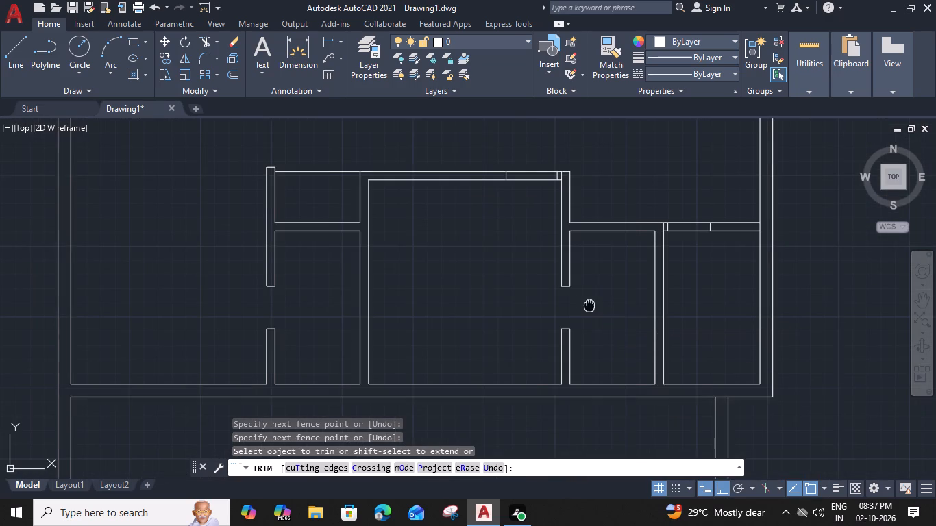
{"action": "middle_click_drag", "start_coordinate": [461, 342], "coordinate": [435, 357]}
{"action": "scroll", "coordinate": [399, 215], "scroll_direction": "up", "scroll_amount": 2}
{"action": "left_click", "coordinate": [417, 244]}
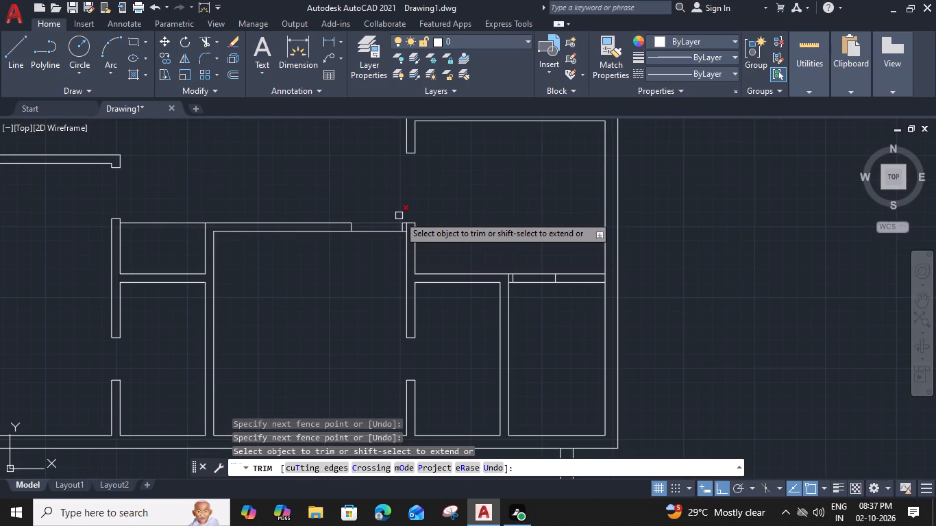
{"action": "left_click", "coordinate": [359, 189]}
{"action": "left_click", "coordinate": [328, 312]}
Trim the opening in the south-east room's north wall, removing the helper line at the inner north-west corner.
{"action": "scroll", "coordinate": [328, 310], "scroll_direction": "down", "scroll_amount": 2}
{"action": "scroll", "coordinate": [487, 341], "scroll_direction": "up", "scroll_amount": 1}
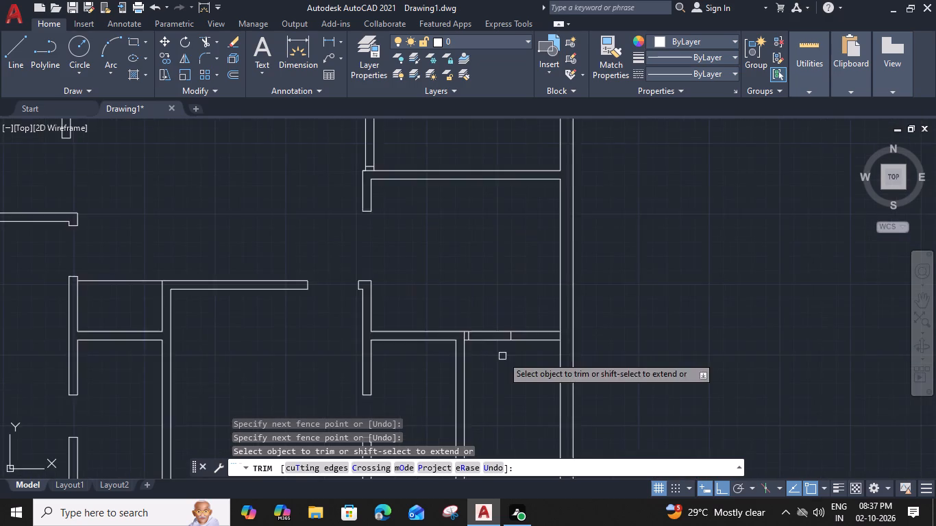
{"action": "scroll", "coordinate": [501, 355], "scroll_direction": "up", "scroll_amount": 1}
{"action": "left_click", "coordinate": [429, 334]}
{"action": "left_click_drag", "start_coordinate": [498, 287], "coordinate": [498, 298]}
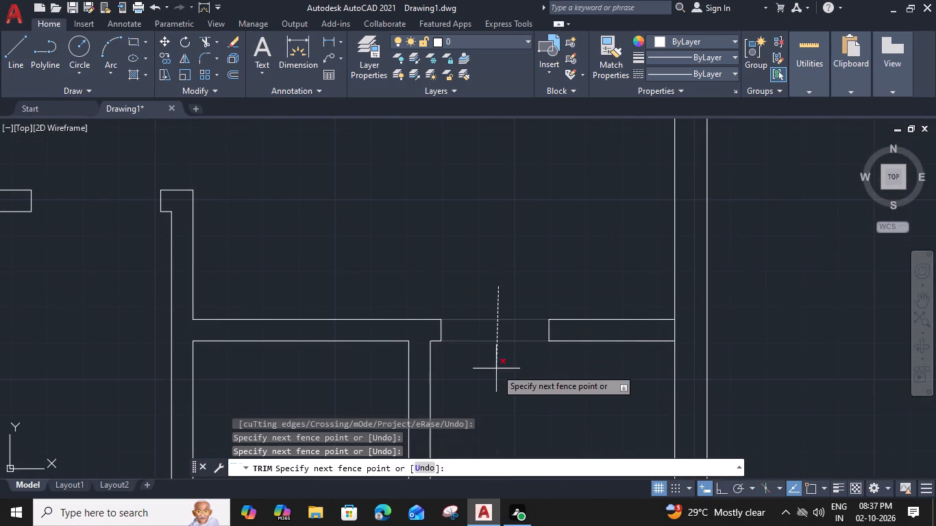
{"action": "left_click", "coordinate": [496, 368]}
Trim the opening near the south end of the north-east room's west wall, removing the helper line at the inner corner.
{"action": "scroll", "coordinate": [497, 354], "scroll_direction": "down", "scroll_amount": 3}
{"action": "middle_click_drag", "start_coordinate": [457, 203], "coordinate": [464, 312]}
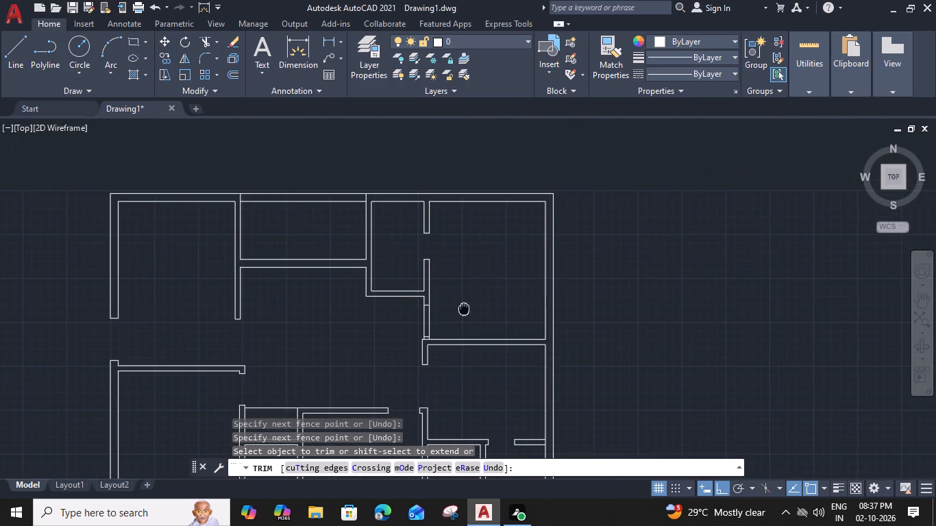
{"action": "scroll", "coordinate": [428, 342], "scroll_direction": "up", "scroll_amount": 4}
{"action": "left_click", "coordinate": [423, 421]}
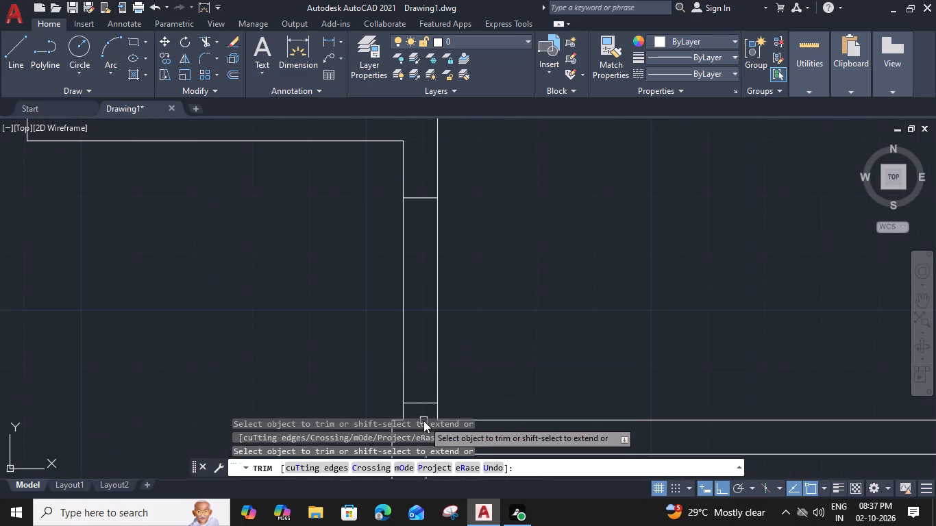
{"action": "left_click_drag", "start_coordinate": [526, 288], "coordinate": [489, 297]}
{"action": "left_click", "coordinate": [278, 325]}
{"action": "scroll", "coordinate": [280, 323], "scroll_direction": "down", "scroll_amount": 4}
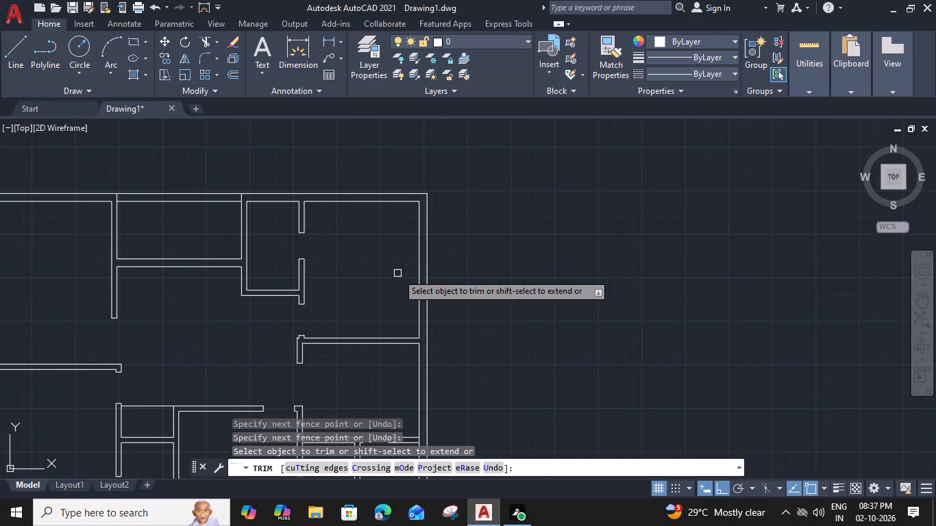
{"action": "key", "text": "Escape"}
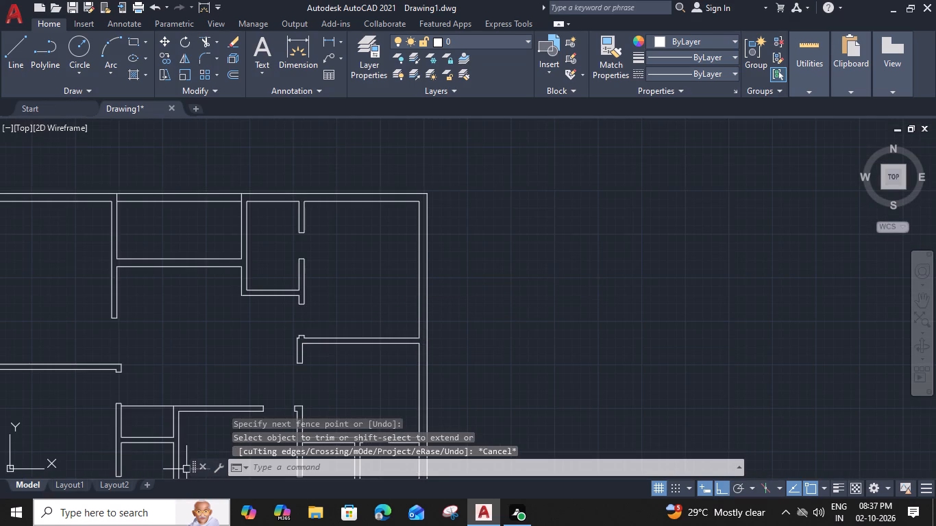
Offset the jamb line on the north side of the outer west wall's opening 9" north.
{"action": "scroll", "coordinate": [208, 369], "scroll_direction": "down", "scroll_amount": 2}
{"action": "middle_click_drag", "start_coordinate": [206, 351], "coordinate": [279, 333]}
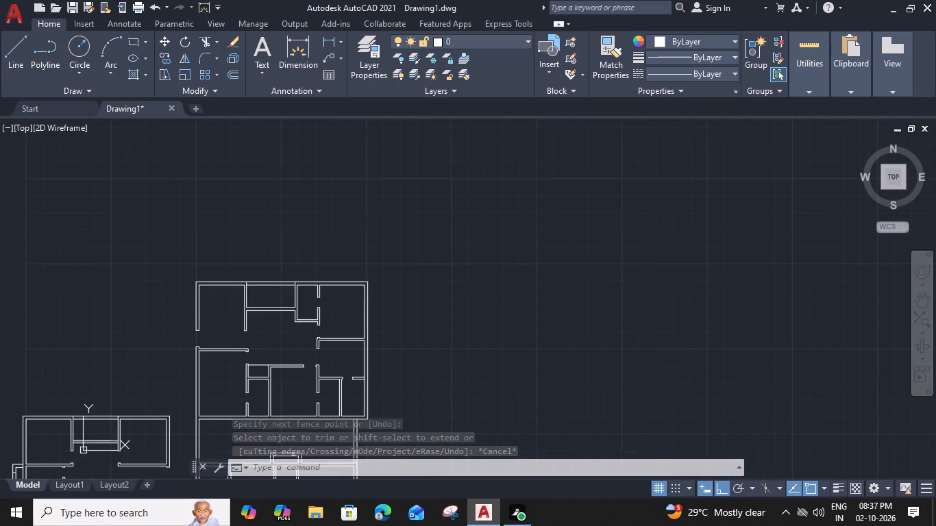
{"action": "middle_click_drag", "start_coordinate": [166, 342], "coordinate": [281, 316]}
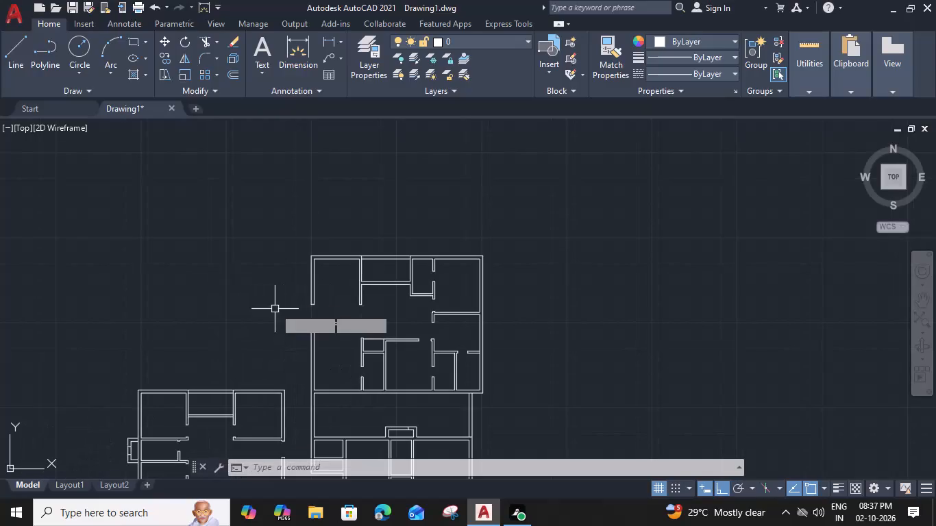
{"action": "scroll", "coordinate": [299, 295], "scroll_direction": "up", "scroll_amount": 3}
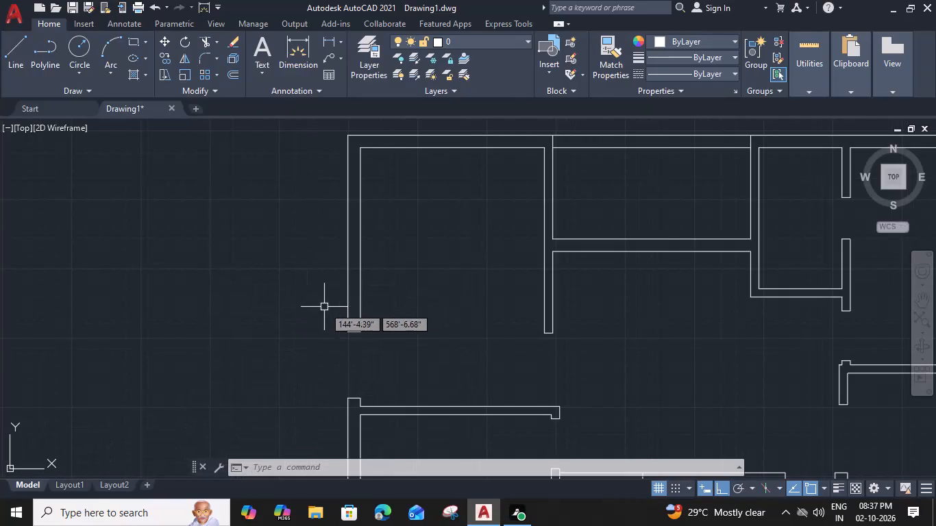
{"action": "scroll", "coordinate": [346, 323], "scroll_direction": "up", "scroll_amount": 1}
{"action": "left_click", "coordinate": [360, 336]}
{"action": "key", "text": "o"}
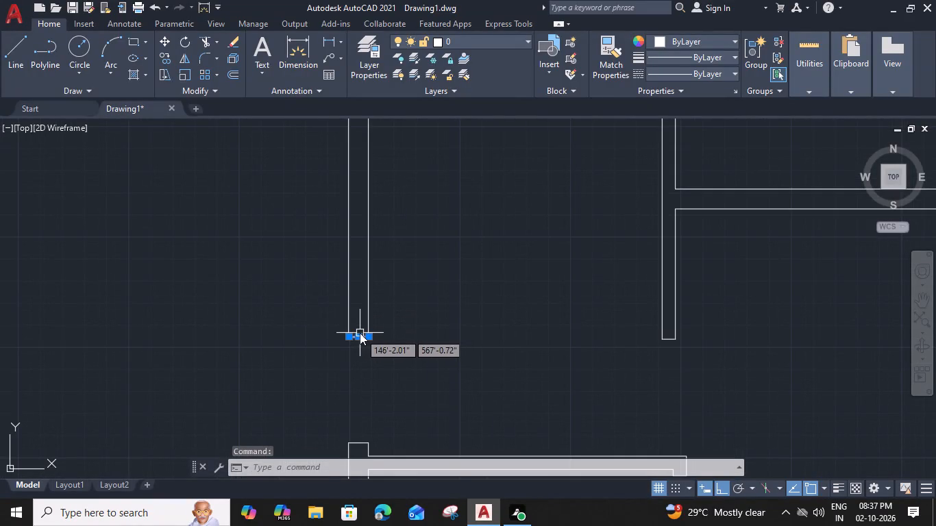
{"action": "key", "text": "space"}
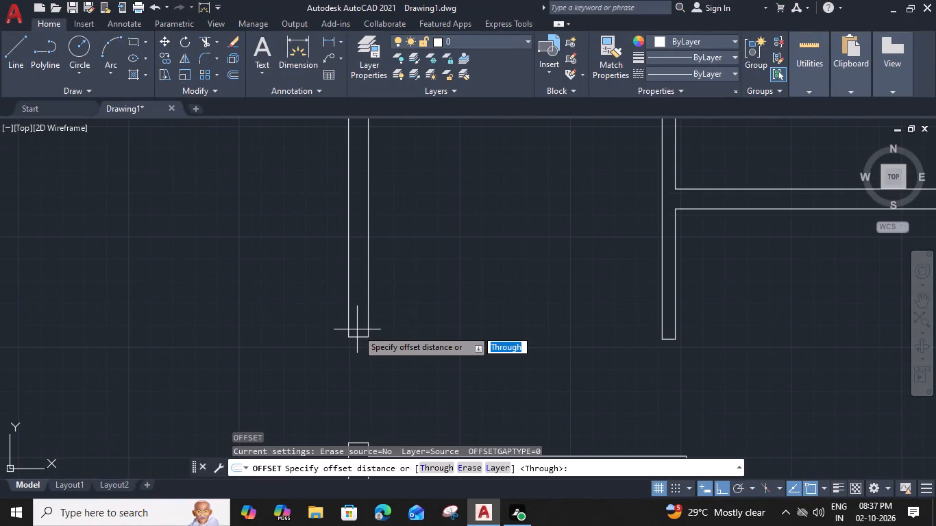
{"action": "key", "text": "9"}
{"action": "key", "text": "shift+quotedbl"}
{"action": "key", "text": "Return"}
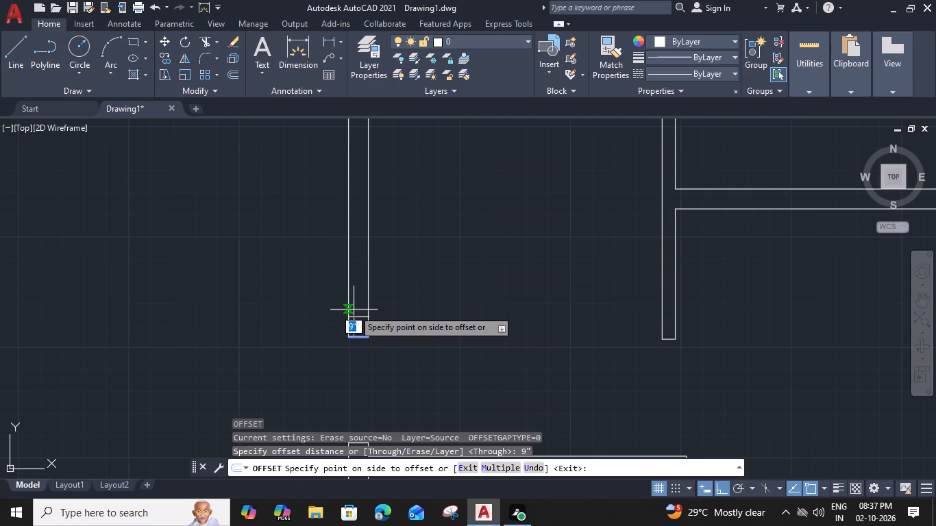
{"action": "left_click", "coordinate": [354, 310]}
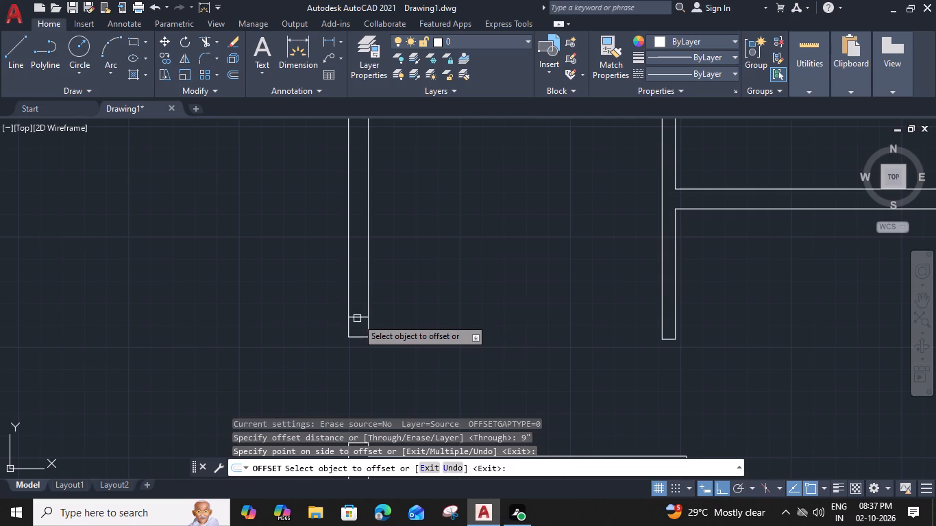
{"action": "key", "text": "Escape"}
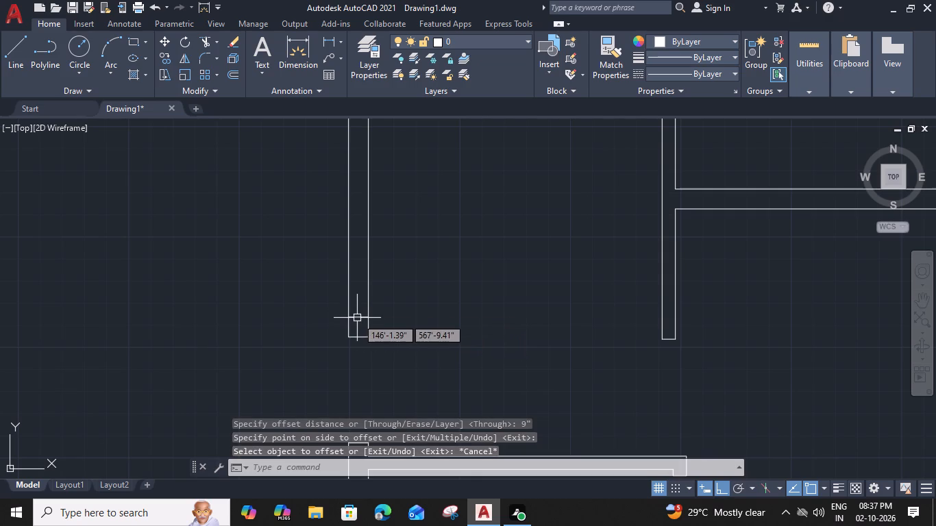
Fillet the offset jamb line with the neighbouring western block's outer east wall line to form a sharp corner.
{"action": "type", "text": "f"}
{"action": "key", "text": "space"}
{"action": "left_click", "coordinate": [357, 318]}
{"action": "scroll", "coordinate": [356, 321], "scroll_direction": "down", "scroll_amount": 2}
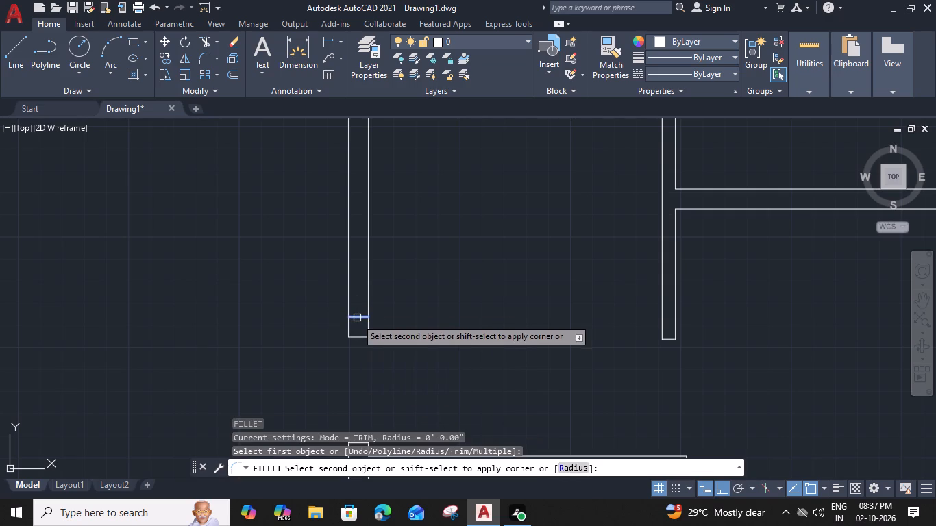
{"action": "middle_click_drag", "start_coordinate": [325, 351], "coordinate": [409, 155]}
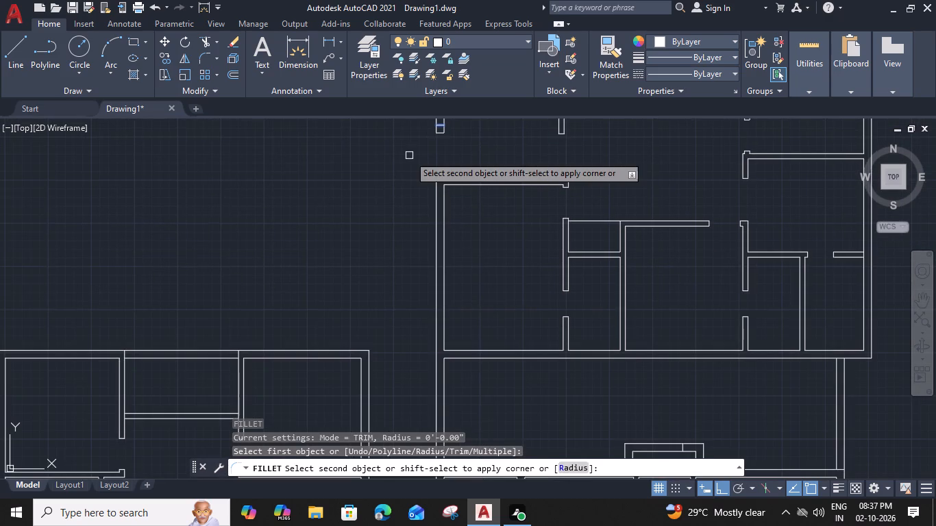
{"action": "left_click", "coordinate": [371, 362]}
{"action": "key", "text": "Escape"}
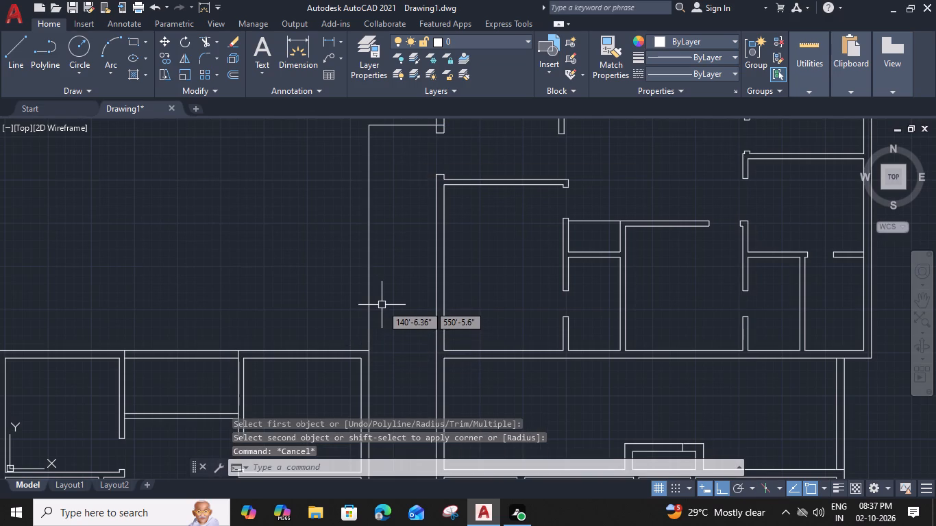
Offset the connecting wall's north line 9" north and its west line 9" west to give the wall its thickness.
{"action": "middle_click_drag", "start_coordinate": [402, 207], "coordinate": [382, 301]}
{"action": "middle_click_drag", "start_coordinate": [382, 301], "coordinate": [407, 316]}
{"action": "left_click", "coordinate": [428, 235]}
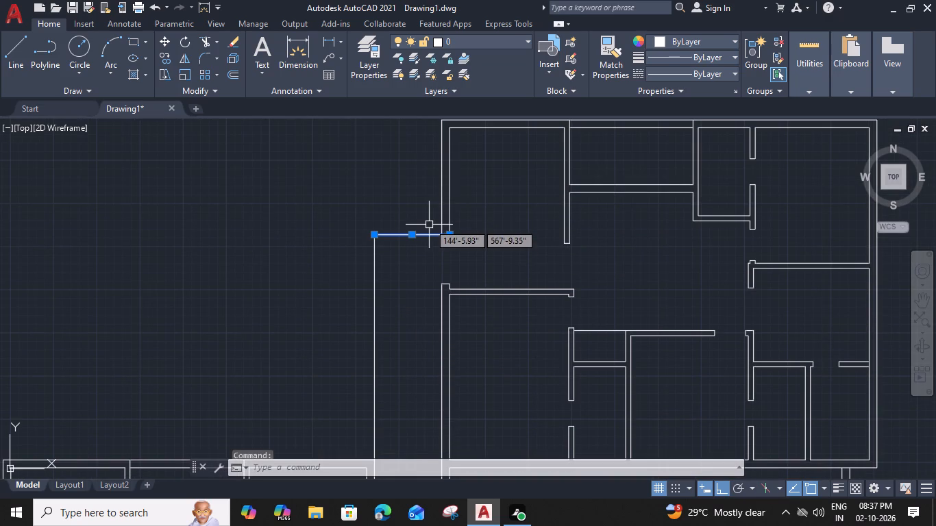
{"action": "type", "text": "o"}
{"action": "key", "text": "space"}
{"action": "key", "text": "space"}
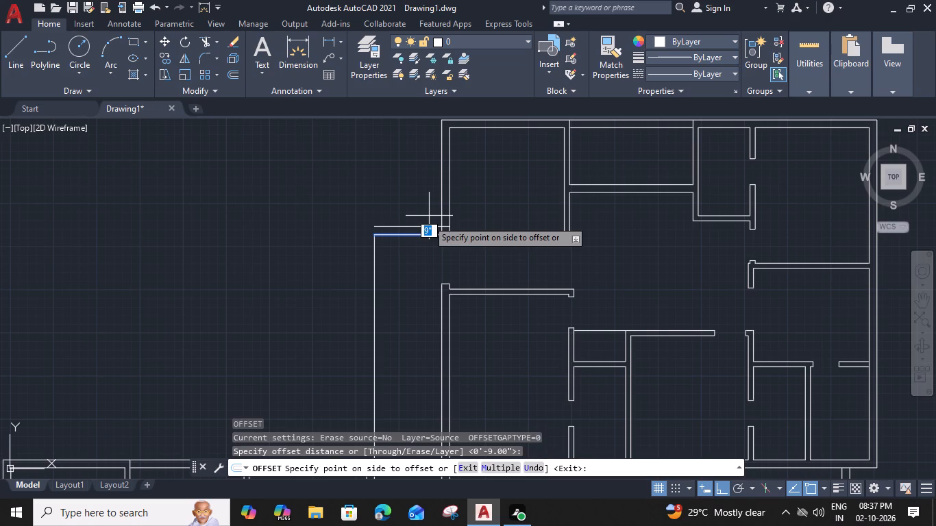
{"action": "left_click", "coordinate": [428, 220]}
{"action": "left_click", "coordinate": [375, 262]}
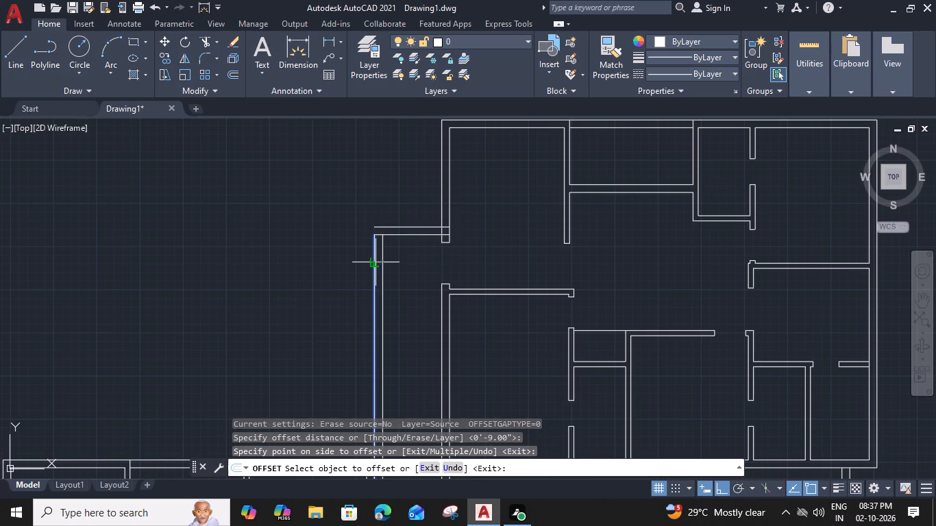
{"action": "left_click", "coordinate": [348, 265]}
{"action": "key", "text": "Escape"}
Trim the overlapping lines where the thickened connecting wall meets the north-east corner of the western block.
{"action": "middle_click_drag", "start_coordinate": [395, 299], "coordinate": [348, 265]}
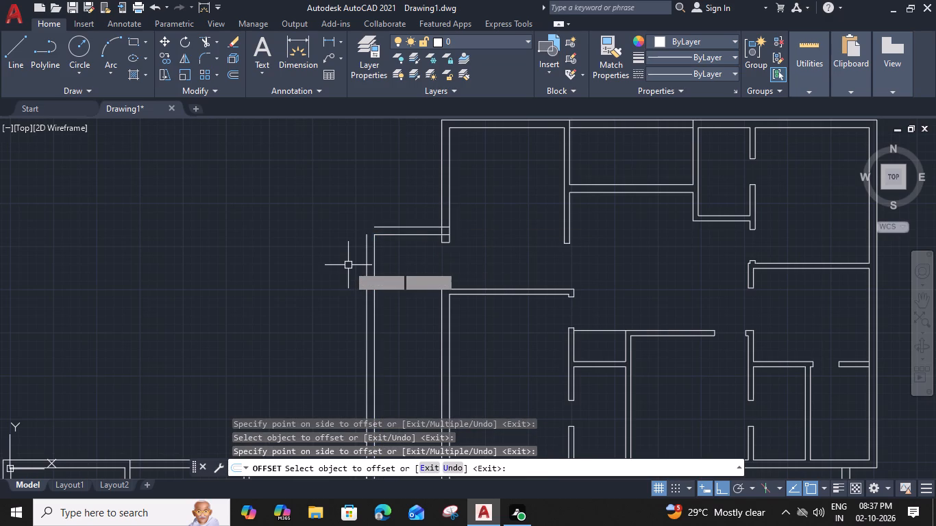
{"action": "middle_click_drag", "start_coordinate": [348, 265], "coordinate": [425, 140]}
{"action": "type", "text": "tr"}
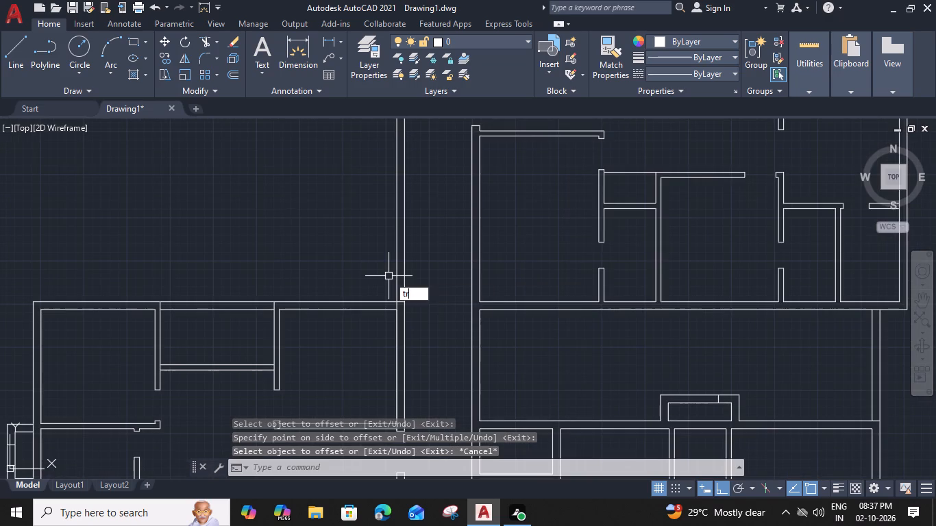
{"action": "key", "text": "space"}
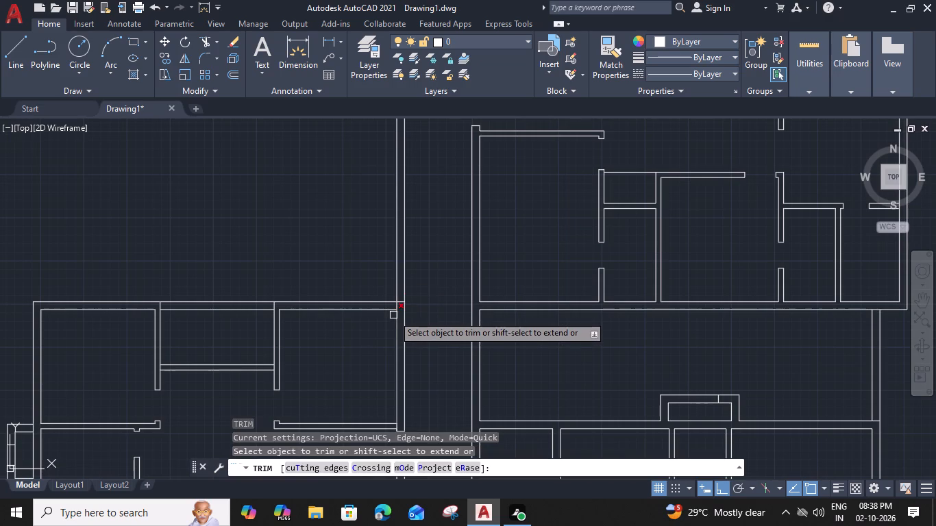
{"action": "scroll", "coordinate": [395, 304], "scroll_direction": "up", "scroll_amount": 2}
{"action": "left_click", "coordinate": [397, 305]}
{"action": "left_click", "coordinate": [397, 328]}
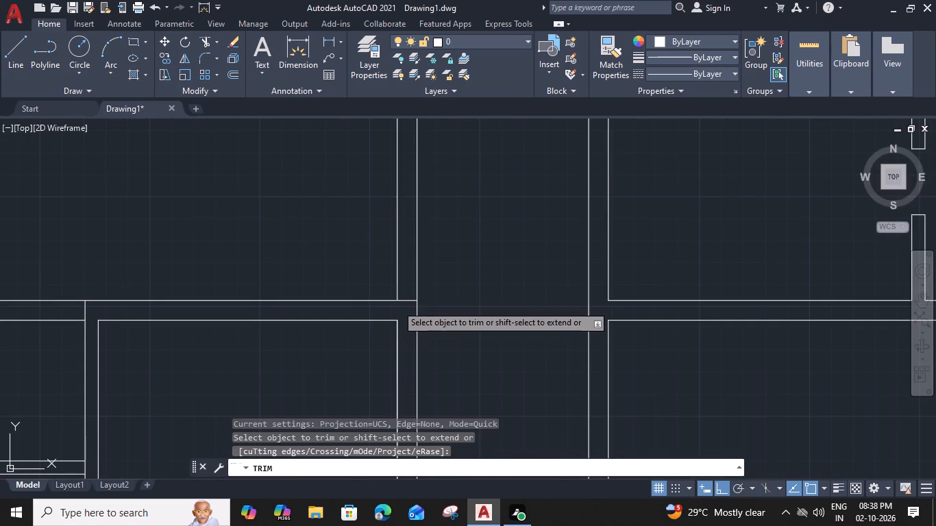
{"action": "left_click", "coordinate": [467, 382]}
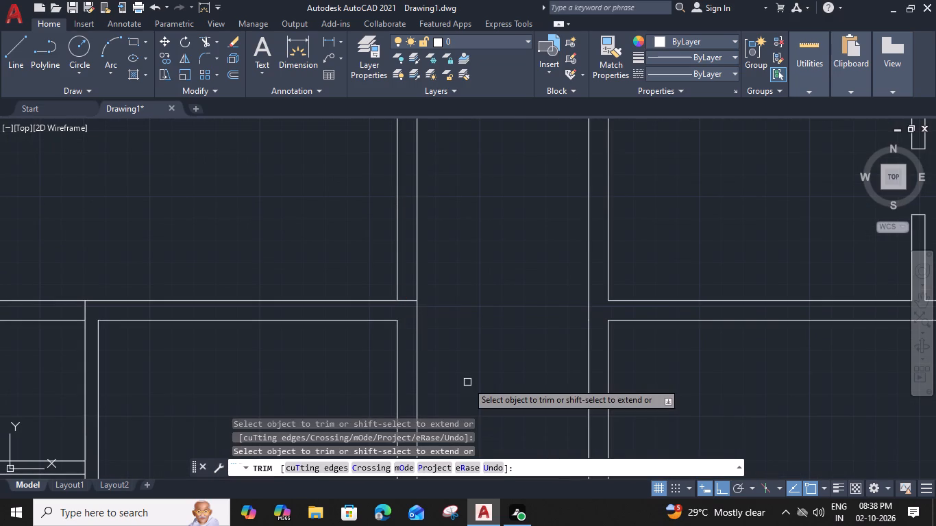
{"action": "left_click", "coordinate": [404, 299]}
{"action": "scroll", "coordinate": [404, 299], "scroll_direction": "down", "scroll_amount": 2}
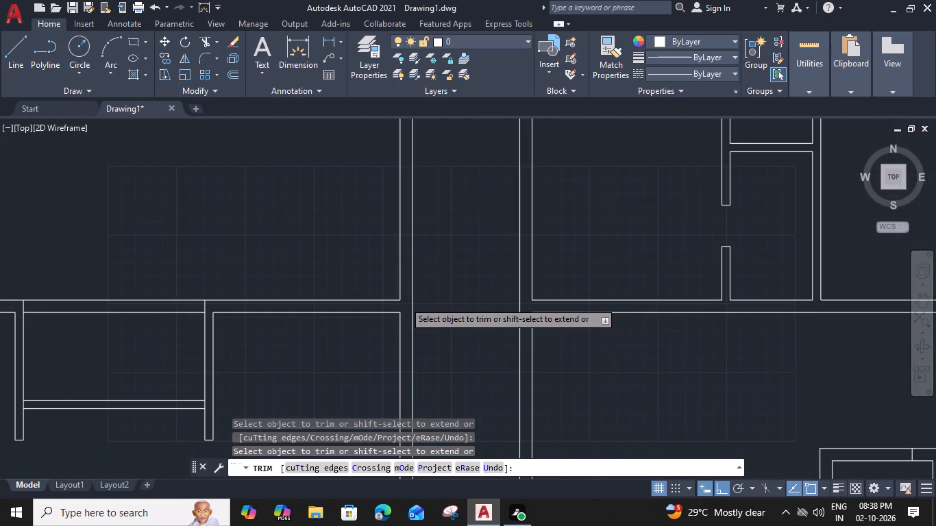
Trim the eastern apartment's outer west wall line between the two connecting wall lines to open the junction.
{"action": "middle_click_drag", "start_coordinate": [441, 127], "coordinate": [380, 376]}
{"action": "scroll", "coordinate": [419, 316], "scroll_direction": "up", "scroll_amount": 2}
{"action": "left_click", "coordinate": [420, 321]}
{"action": "left_click", "coordinate": [421, 340]}
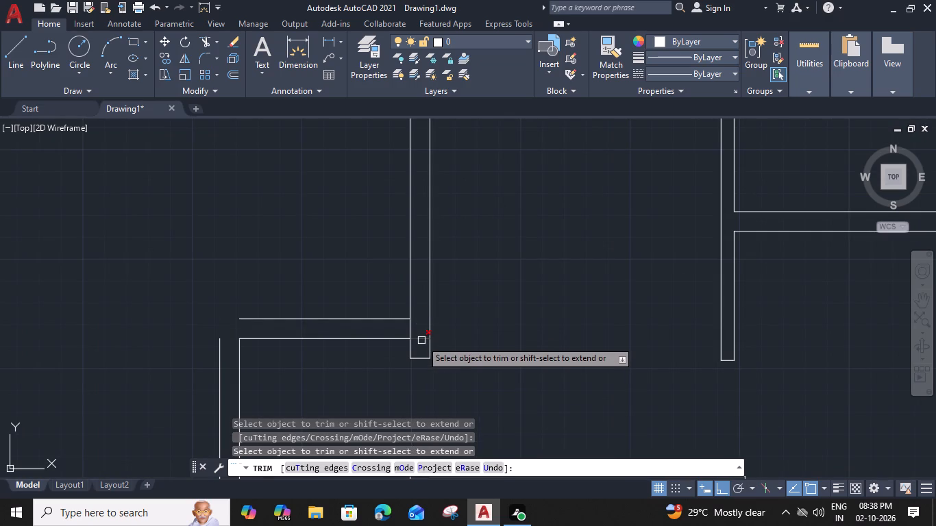
{"action": "left_click", "coordinate": [413, 329]}
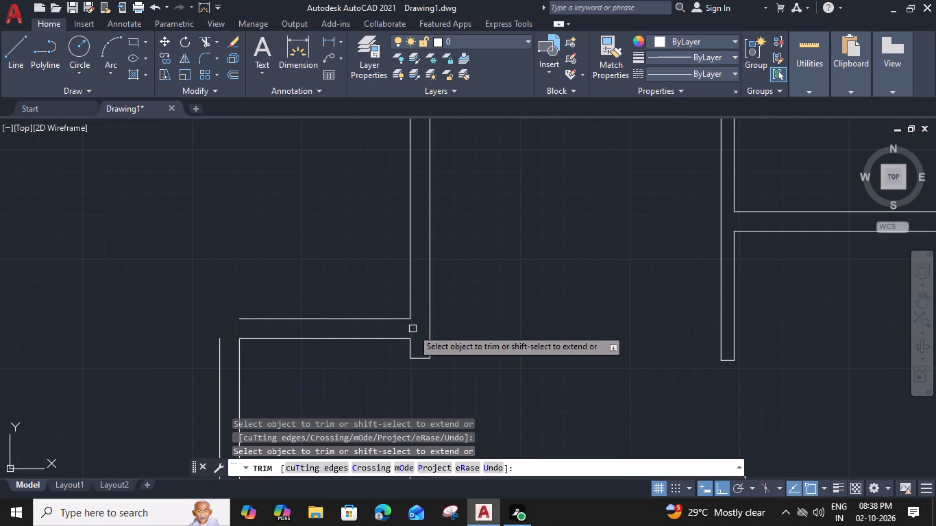
{"action": "key", "text": "Escape"}
Fillet the connecting wall's two outer offset lines into a sharp north-west corner.
{"action": "type", "text": "f"}
{"action": "key", "text": "space"}
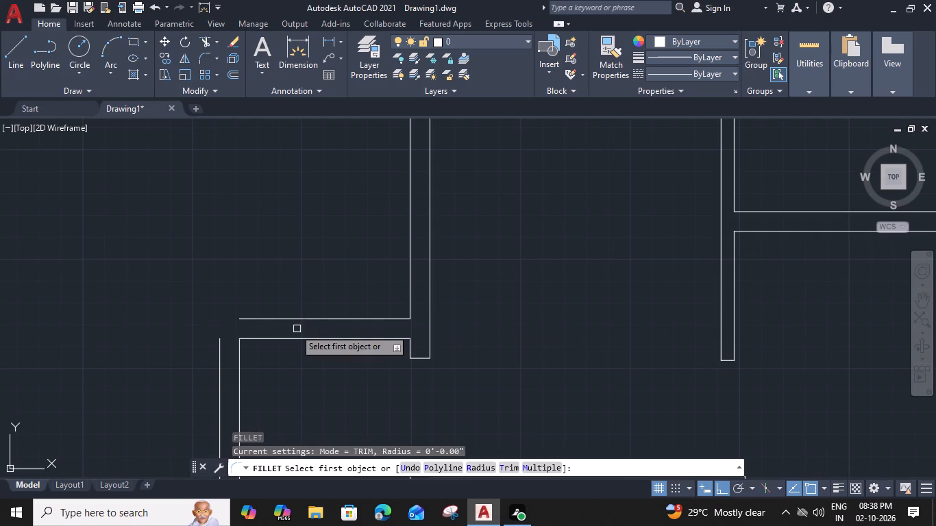
{"action": "left_click", "coordinate": [218, 360]}
{"action": "left_click", "coordinate": [293, 321]}
{"action": "key", "text": "Escape"}
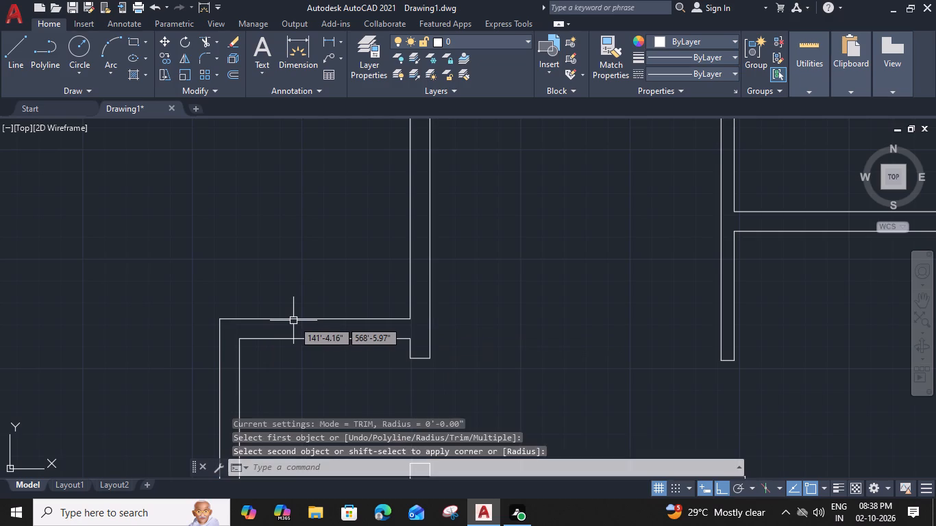
In the apartment east of the staircase, draw a line across the outer west wall, aligned with the south-west room's north wall's outer face.
{"action": "scroll", "coordinate": [499, 295], "scroll_direction": "down", "scroll_amount": 3}
{"action": "middle_click_drag", "start_coordinate": [513, 300], "coordinate": [264, 212]}
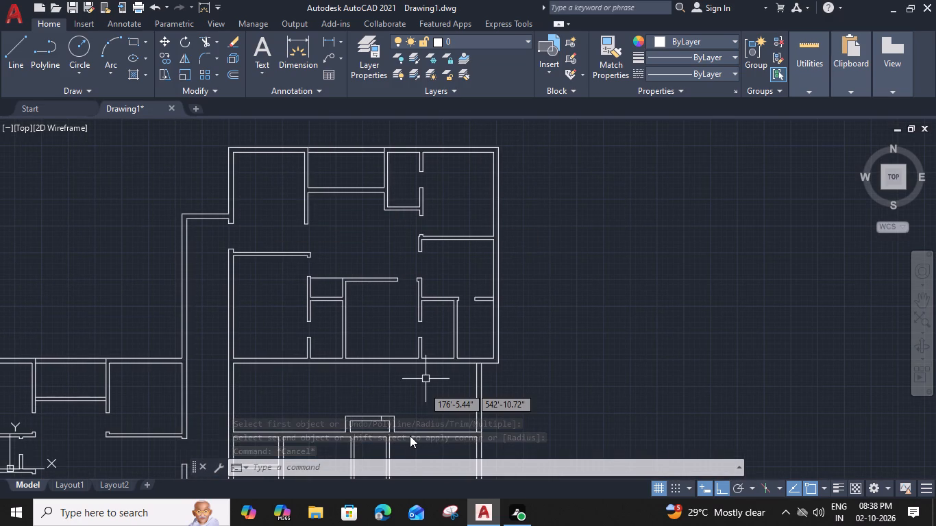
{"action": "middle_click_drag", "start_coordinate": [489, 377], "coordinate": [529, 299]}
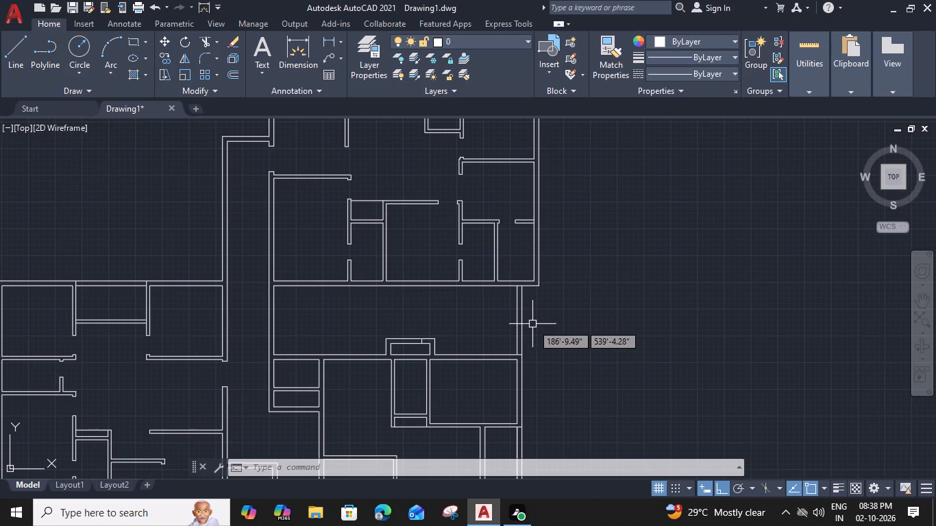
{"action": "middle_click_drag", "start_coordinate": [531, 319], "coordinate": [567, 155]}
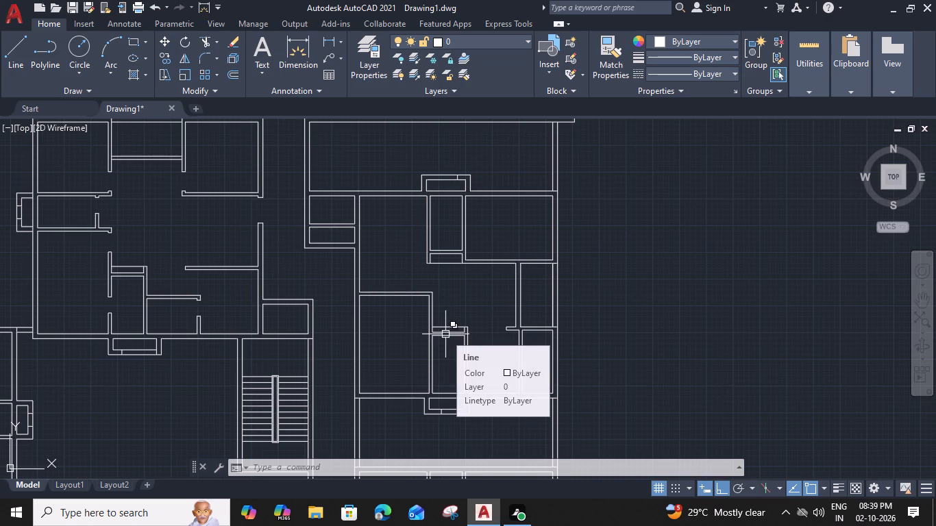
{"action": "middle_click_drag", "start_coordinate": [417, 265], "coordinate": [480, 263]}
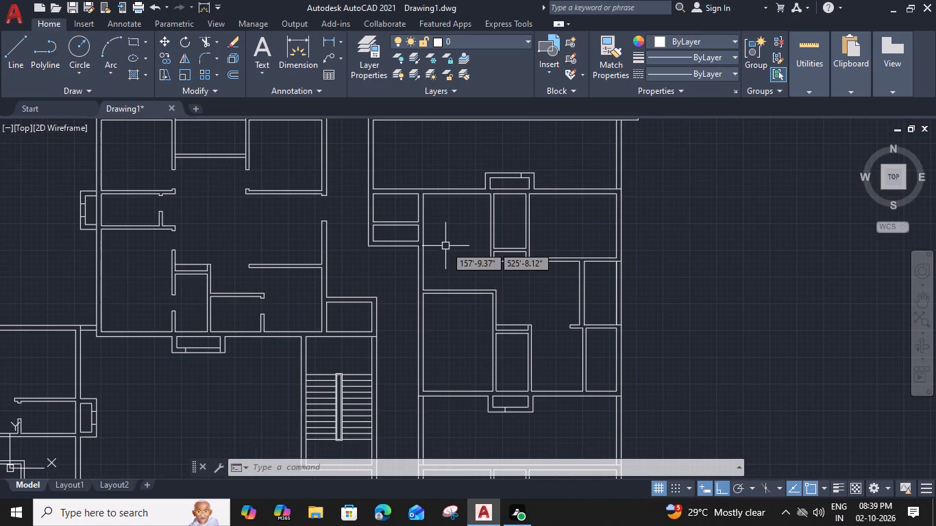
{"action": "key", "text": "k"}
{"action": "key", "text": "Escape"}
{"action": "type", "text": "l"}
{"action": "key", "text": "space"}
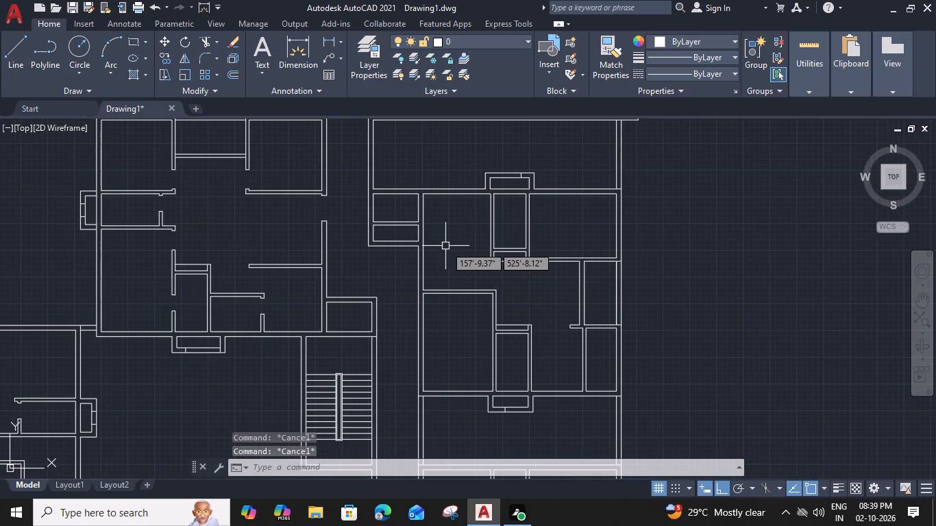
{"action": "scroll", "coordinate": [426, 295], "scroll_direction": "up", "scroll_amount": 4}
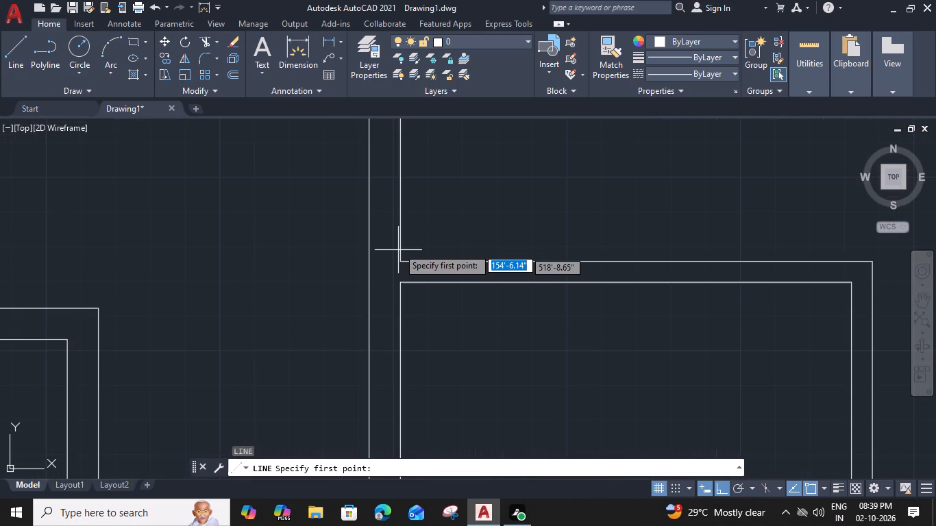
{"action": "left_click", "coordinate": [399, 262]}
{"action": "left_click", "coordinate": [369, 260]}
{"action": "key", "text": "Escape"}
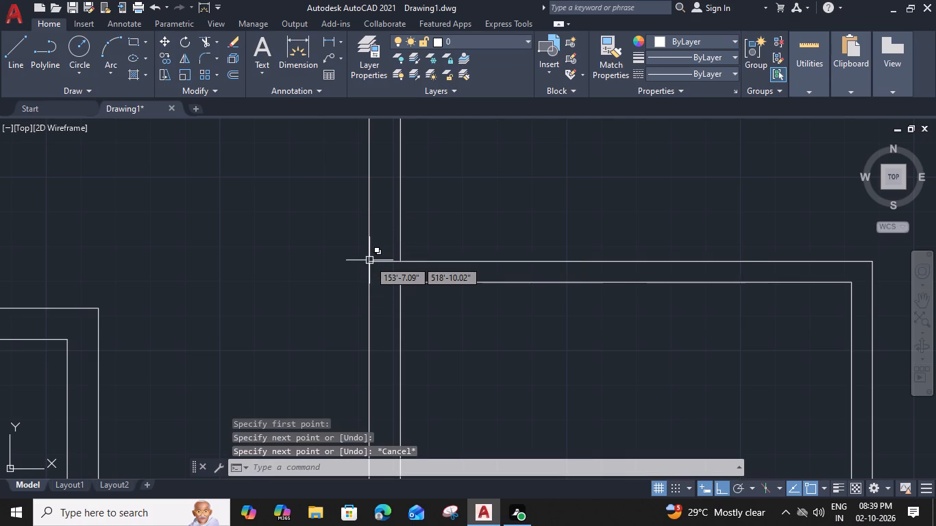
Draw a short line across the south-west room's east wall from the room's inner north-east corner.
{"action": "scroll", "coordinate": [561, 290], "scroll_direction": "down", "scroll_amount": 1}
{"action": "middle_click_drag", "start_coordinate": [588, 306], "coordinate": [589, 306]}
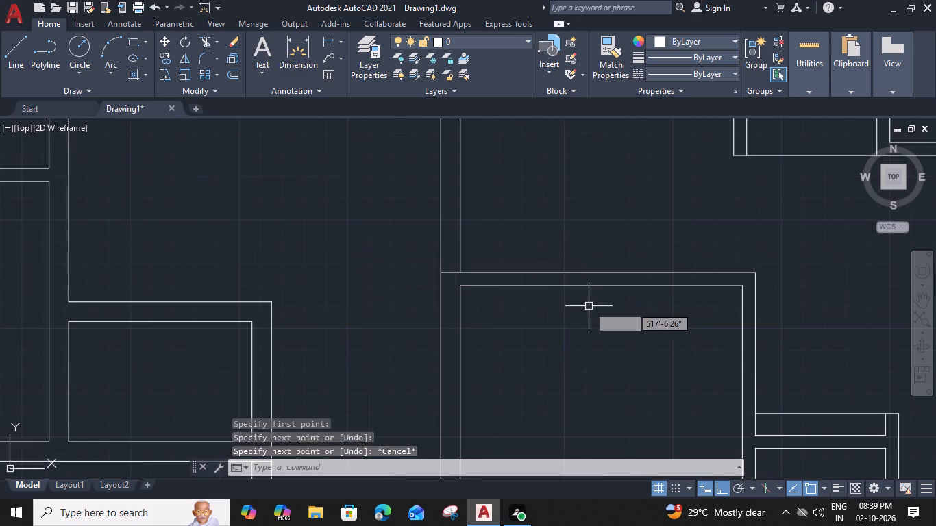
{"action": "middle_click_drag", "start_coordinate": [589, 306], "coordinate": [465, 248]}
{"action": "scroll", "coordinate": [661, 229], "scroll_direction": "down", "scroll_amount": 1}
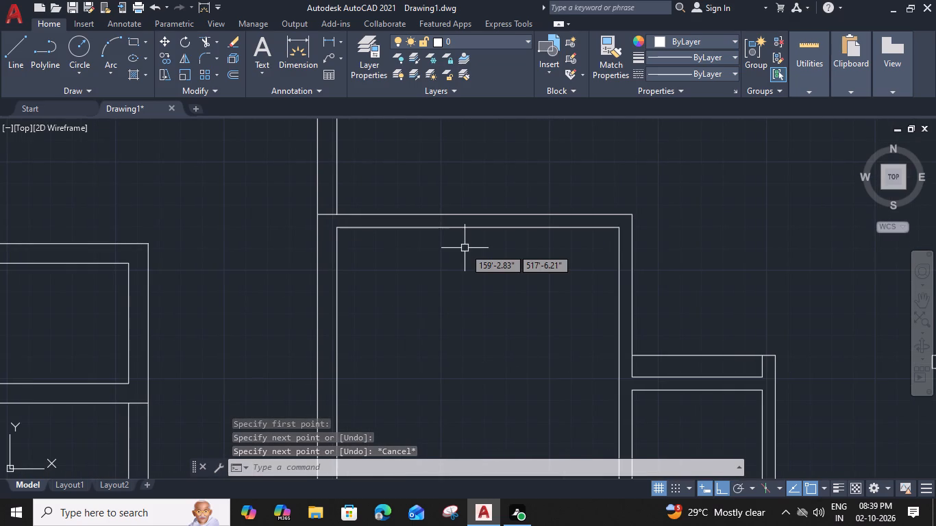
{"action": "middle_click_drag", "start_coordinate": [646, 223], "coordinate": [628, 219]}
{"action": "scroll", "coordinate": [625, 221], "scroll_direction": "up", "scroll_amount": 1}
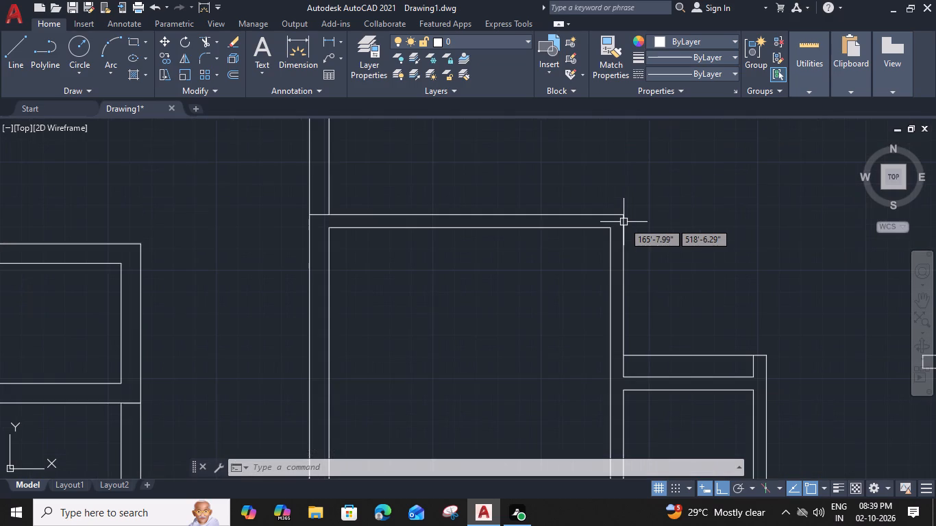
{"action": "key", "text": "space"}
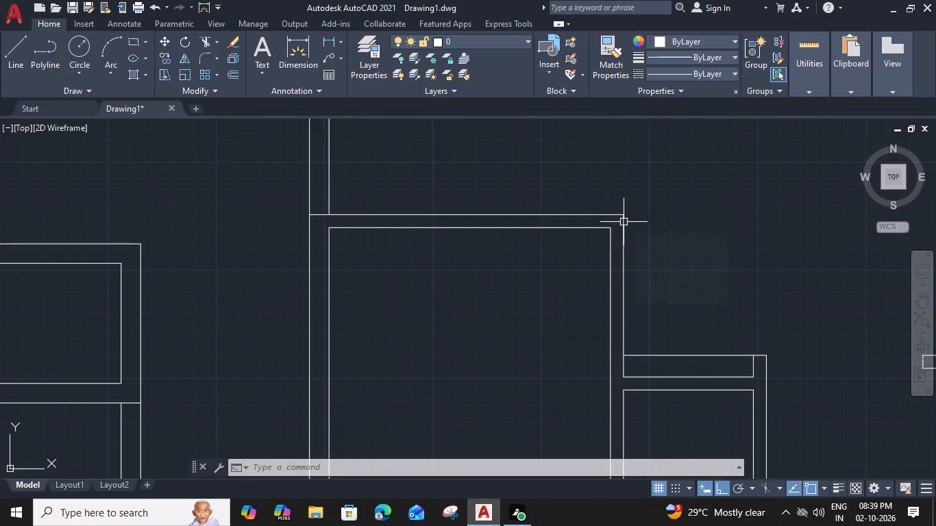
{"action": "left_click", "coordinate": [611, 227]}
{"action": "left_click", "coordinate": [619, 227]}
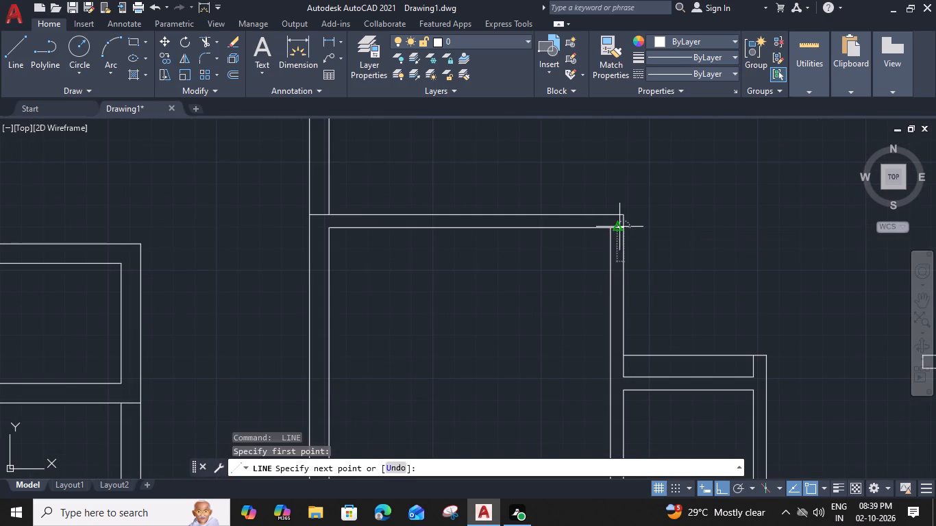
{"action": "key", "text": "Escape"}
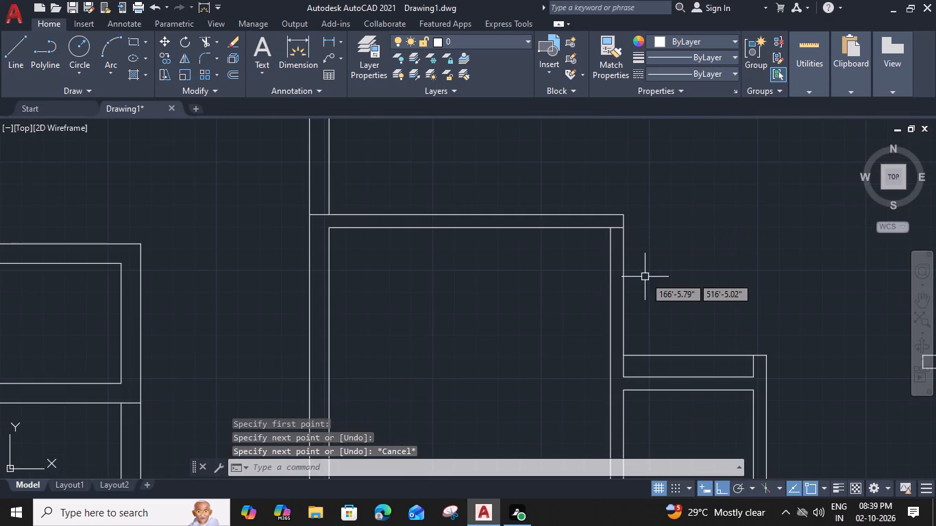
Draw a short line across the wall between the south-west room and the adjacent narrow room, at the wall's midpoint.
{"action": "middle_click_drag", "start_coordinate": [646, 277], "coordinate": [639, 201]}
{"action": "middle_click_drag", "start_coordinate": [631, 358], "coordinate": [604, 269]}
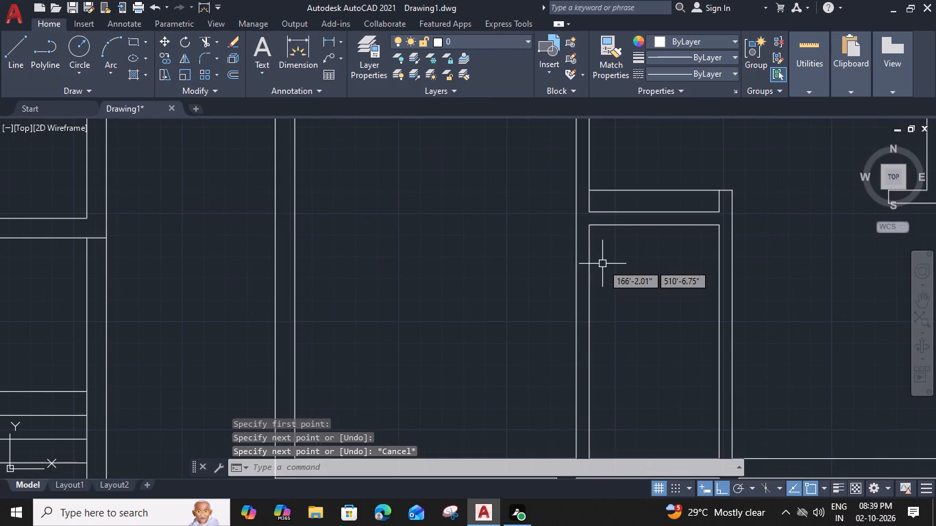
{"action": "middle_click_drag", "start_coordinate": [604, 360], "coordinate": [599, 308]}
{"action": "key", "text": "space"}
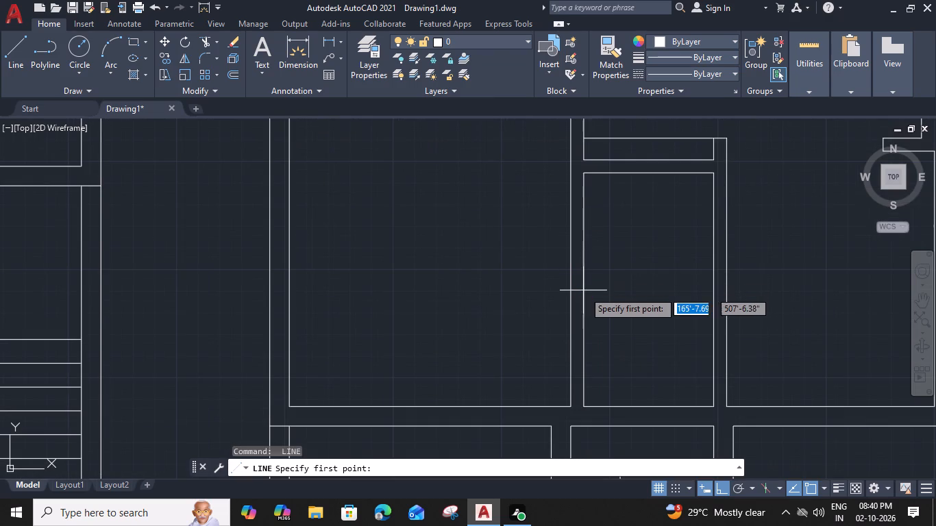
{"action": "left_click", "coordinate": [584, 291]}
{"action": "left_click", "coordinate": [571, 291]}
{"action": "key", "text": "space"}
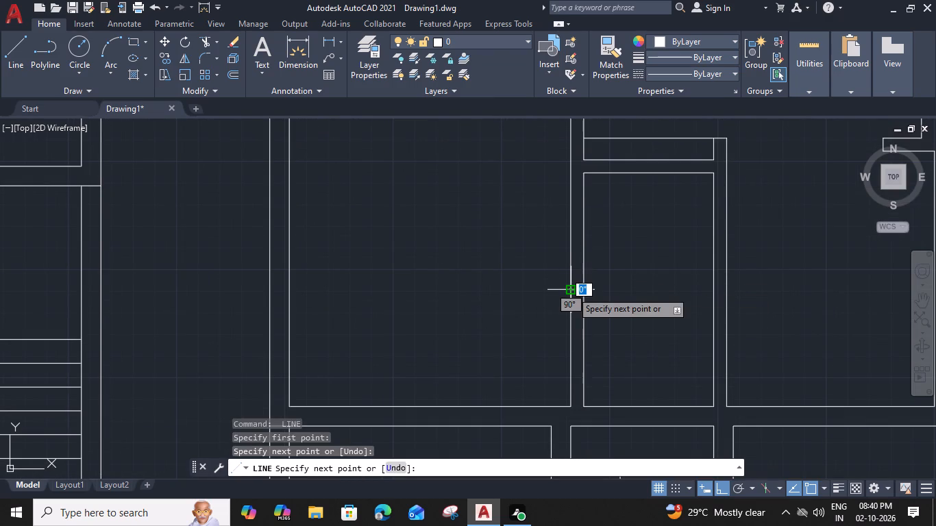
Draw a short line across the south-east narrow room's west wall from the room's inner north-west corner.
{"action": "middle_click_drag", "start_coordinate": [717, 305], "coordinate": [534, 351]}
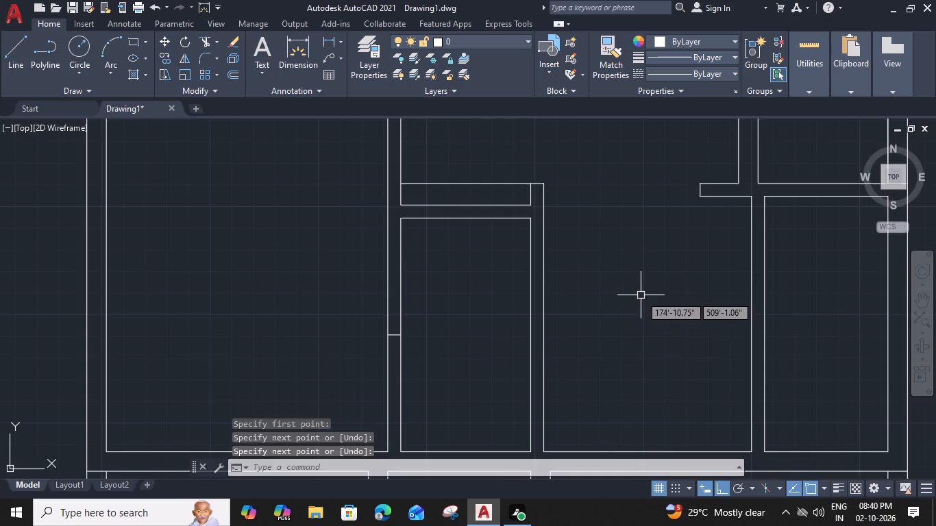
{"action": "middle_click_drag", "start_coordinate": [634, 295], "coordinate": [532, 292]}
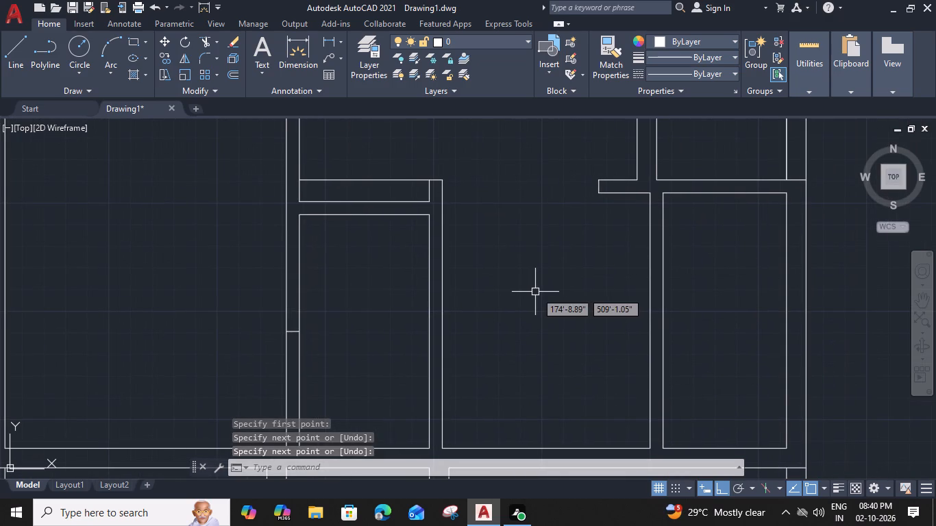
{"action": "key", "text": "space"}
{"action": "left_click", "coordinate": [651, 195]}
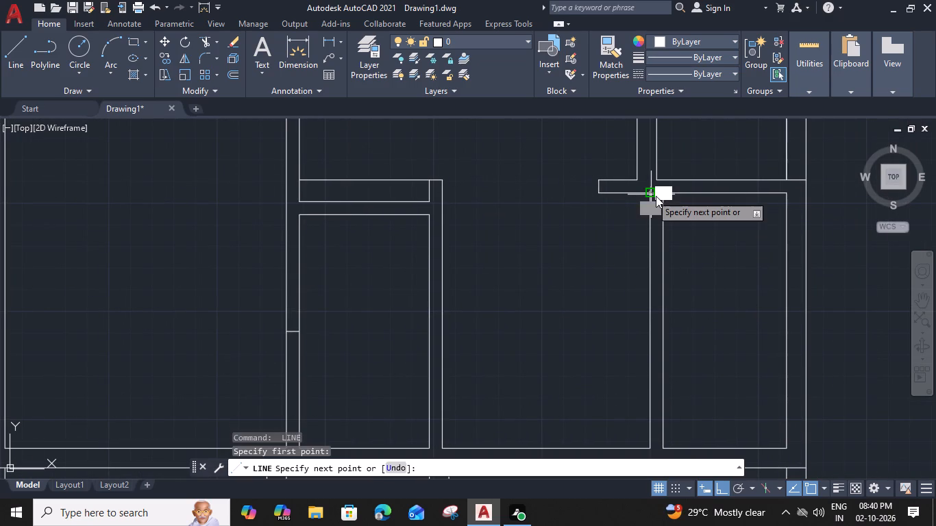
{"action": "left_click", "coordinate": [665, 197]}
{"action": "key", "text": "space"}
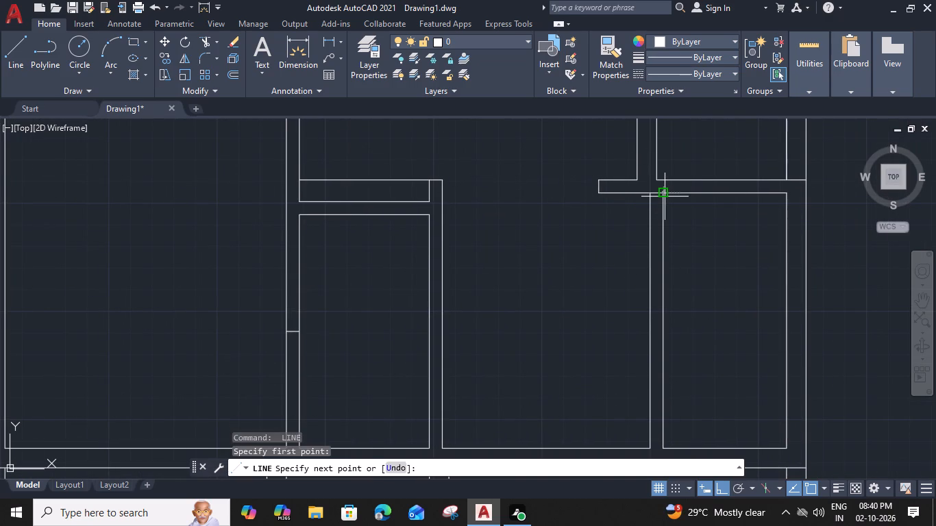
Draw a short vertical line across the north-east room's south wall from the room's inner south-west corner to the outer face.
{"action": "scroll", "coordinate": [673, 267], "scroll_direction": "down", "scroll_amount": 1}
{"action": "middle_click_drag", "start_coordinate": [674, 252], "coordinate": [674, 431]}
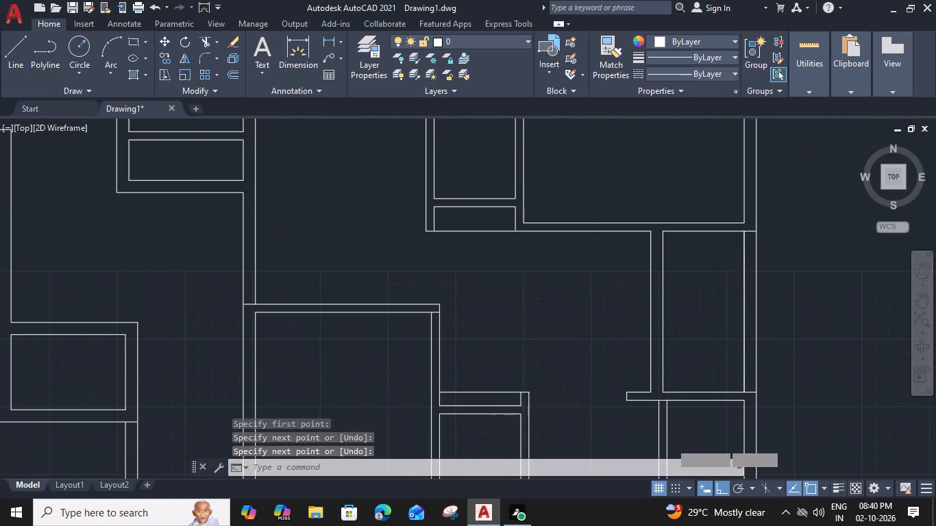
{"action": "key", "text": "space"}
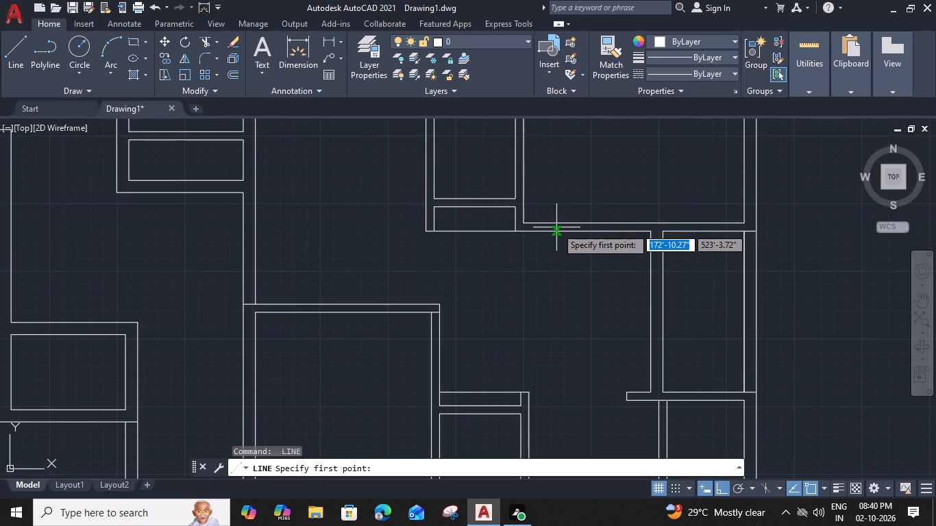
{"action": "key", "text": "Escape"}
{"action": "middle_click_drag", "start_coordinate": [556, 227], "coordinate": [553, 268]}
{"action": "scroll", "coordinate": [533, 275], "scroll_direction": "up", "scroll_amount": 2}
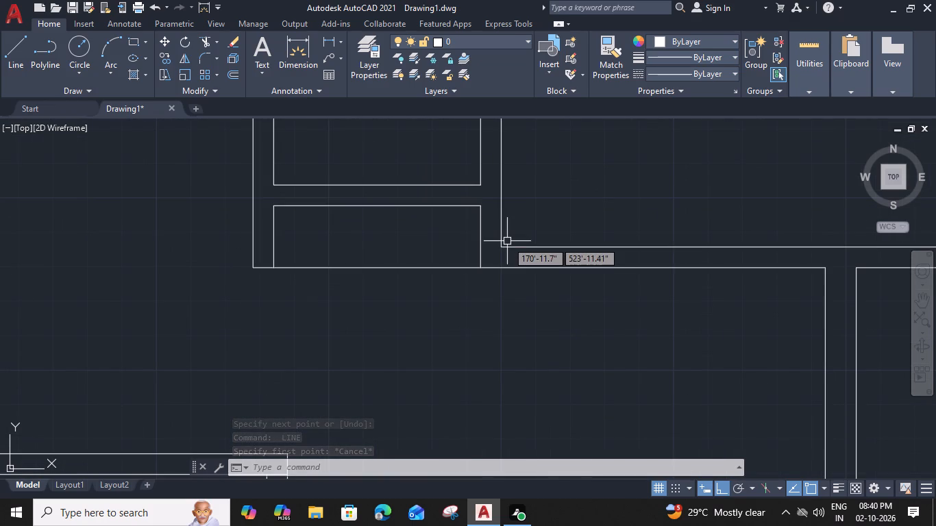
{"action": "key", "text": "l"}
{"action": "key", "text": "space"}
{"action": "left_click", "coordinate": [502, 248]}
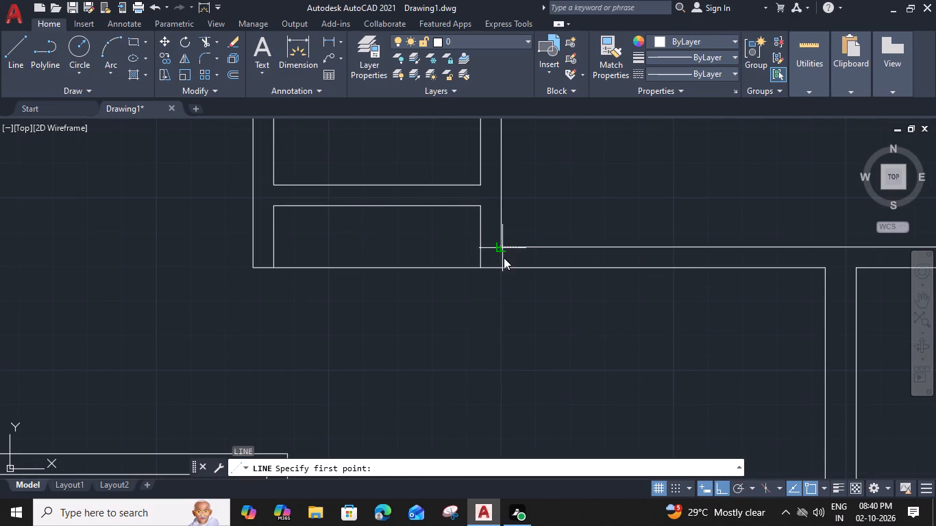
{"action": "left_click", "coordinate": [502, 265]}
{"action": "key", "text": "Escape"}
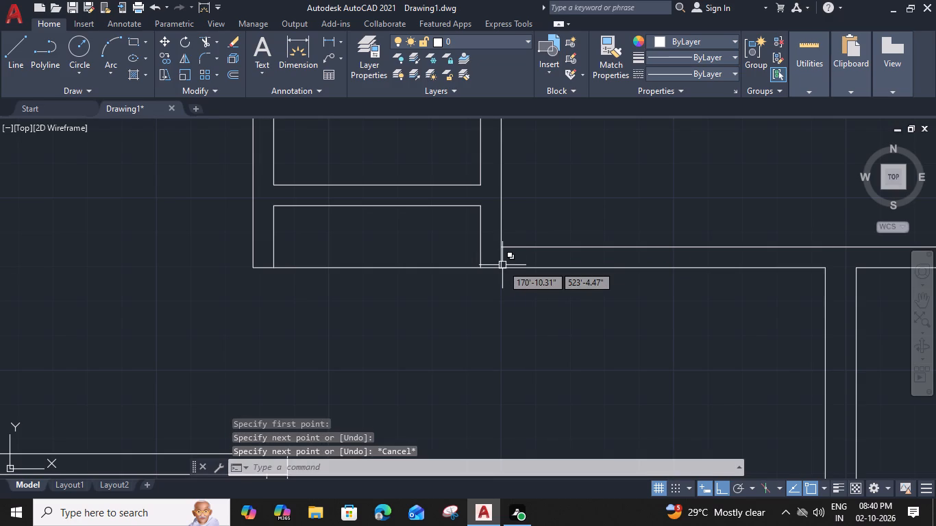
Draw a short line across the wall between the northern narrow room and the north-east room, at the wall's midpoint.
{"action": "scroll", "coordinate": [503, 270], "scroll_direction": "down", "scroll_amount": 2}
{"action": "middle_click_drag", "start_coordinate": [430, 309], "coordinate": [594, 331]}
{"action": "scroll", "coordinate": [547, 355], "scroll_direction": "down", "scroll_amount": 1}
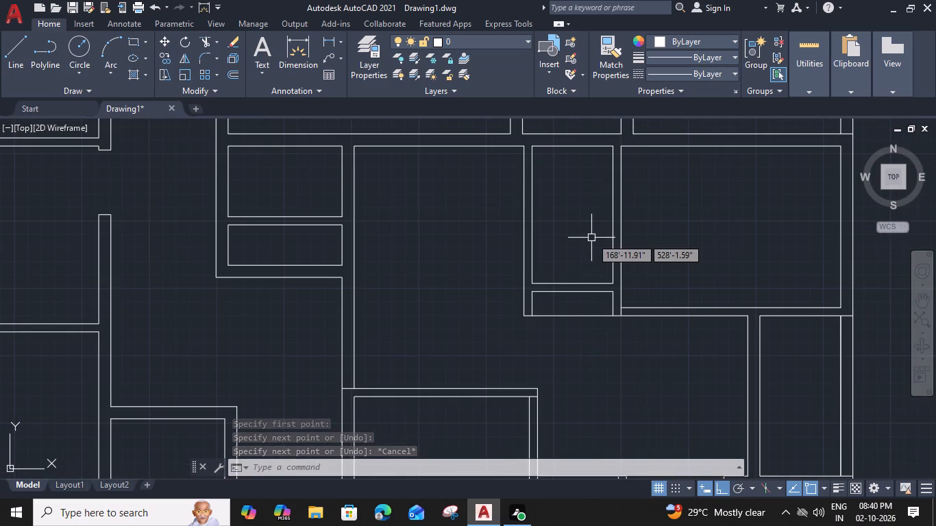
{"action": "key", "text": "space"}
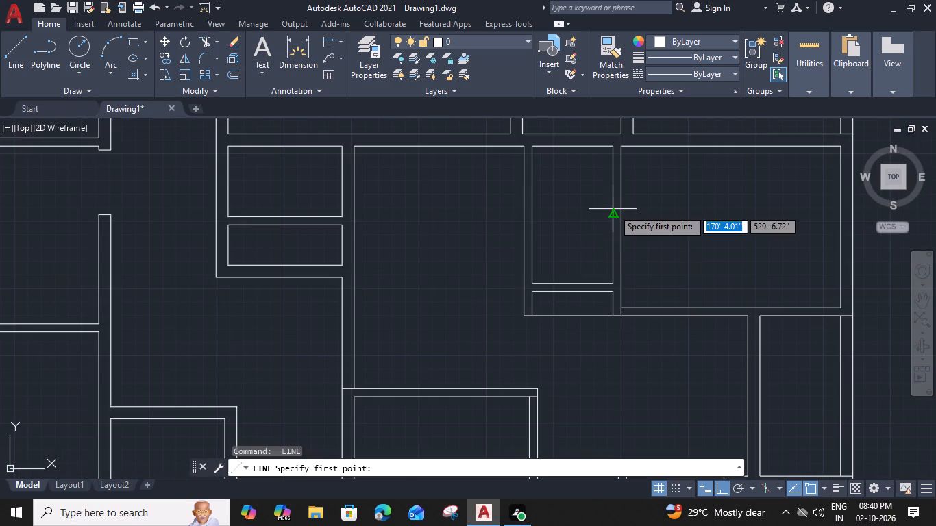
{"action": "left_click", "coordinate": [614, 212]}
{"action": "left_click", "coordinate": [623, 215]}
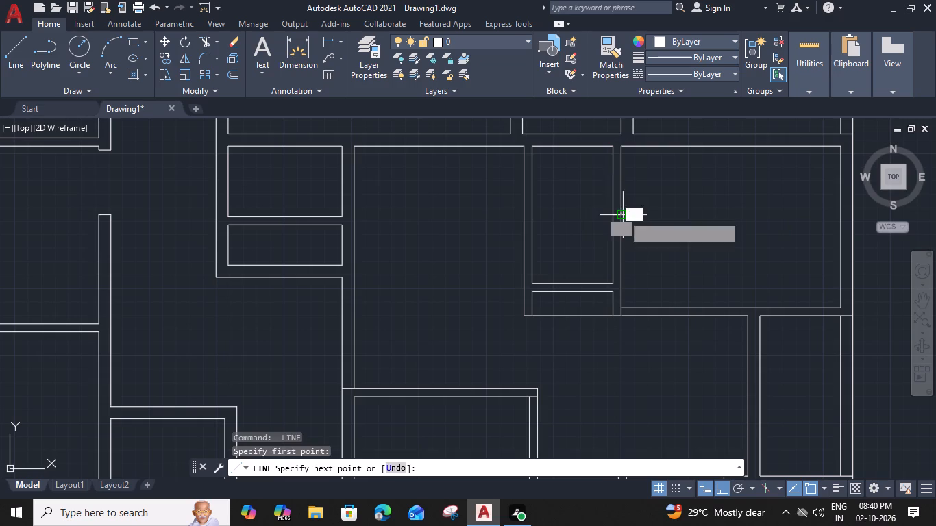
{"action": "key", "text": "Escape"}
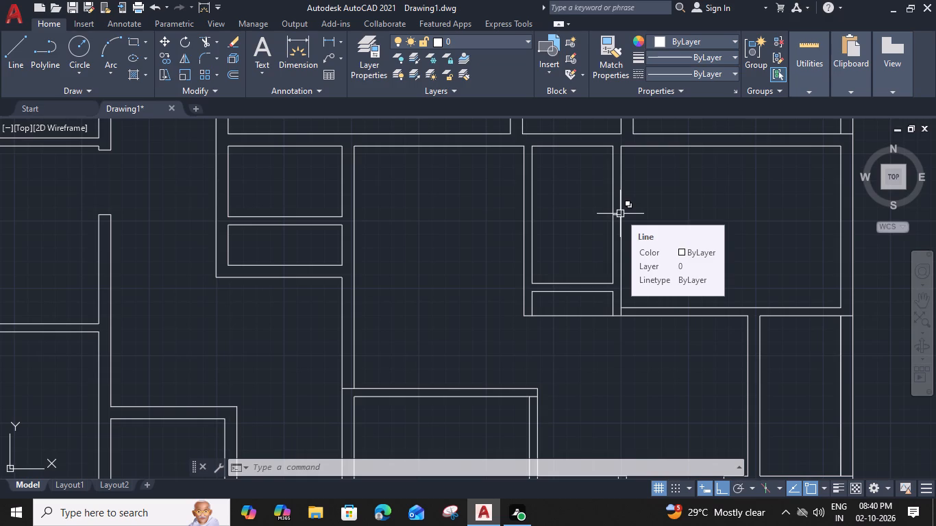
Offset the line across the outer west wall 6" north, and offset that copy 3' north to mark the opening's two jambs.
{"action": "scroll", "coordinate": [587, 233], "scroll_direction": "down", "scroll_amount": 1}
{"action": "middle_click_drag", "start_coordinate": [479, 251], "coordinate": [513, 232]}
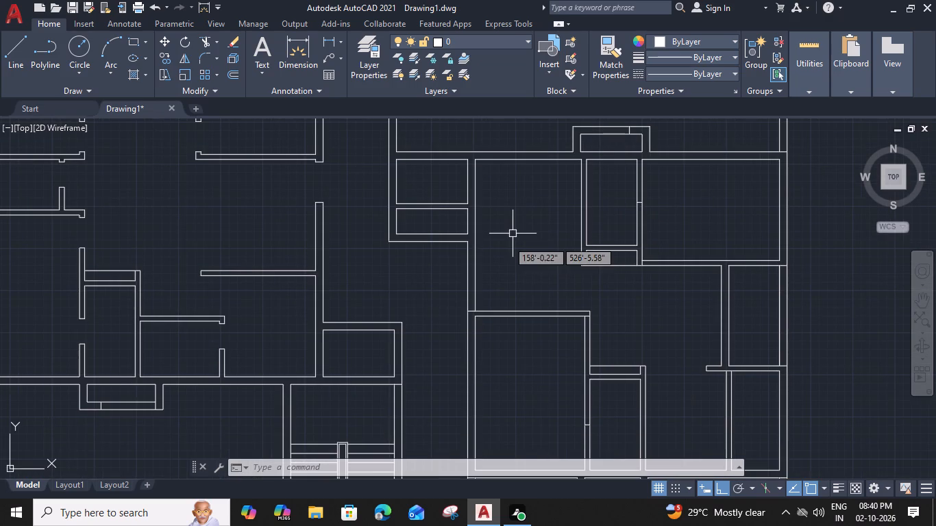
{"action": "scroll", "coordinate": [480, 318], "scroll_direction": "up", "scroll_amount": 3}
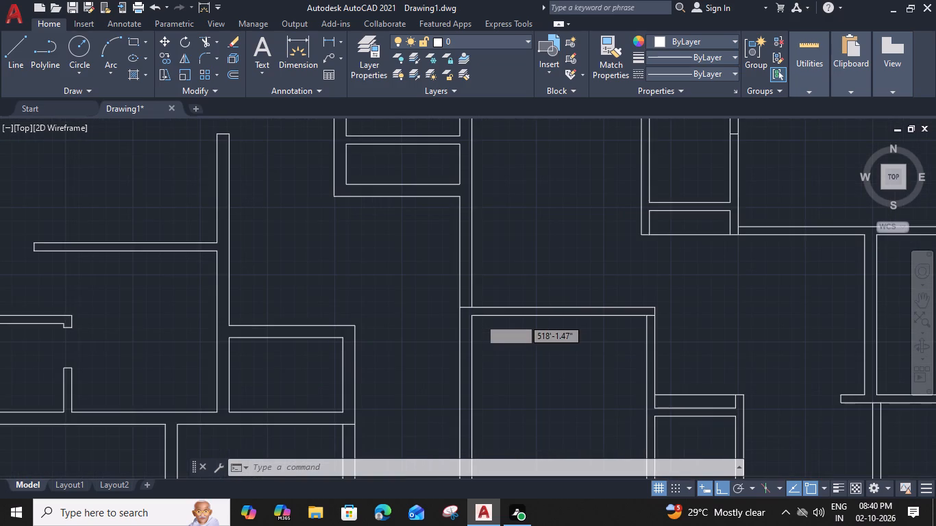
{"action": "left_click", "coordinate": [452, 292]}
{"action": "type", "text": "o"}
{"action": "key", "text": "space"}
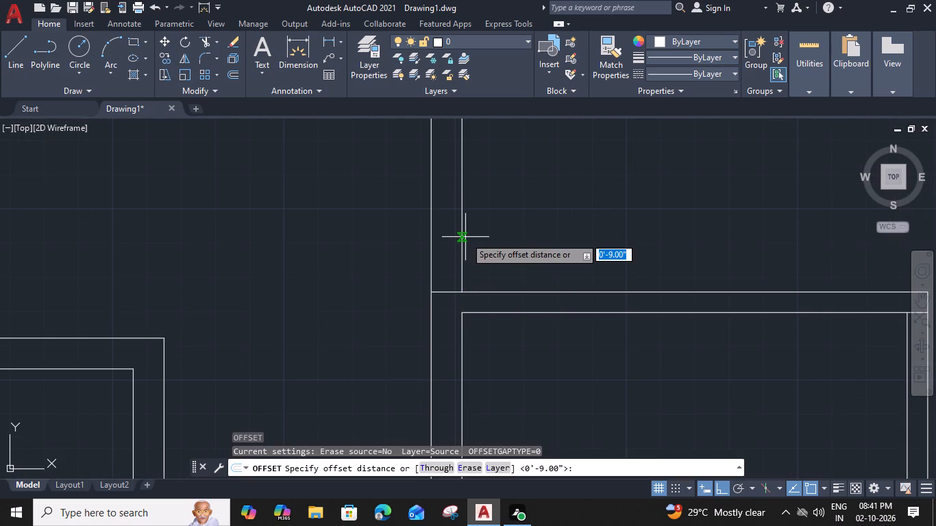
{"action": "key", "text": "3"}
{"action": "key", "text": "shift+quotedbl"}
{"action": "key", "text": "Return"}
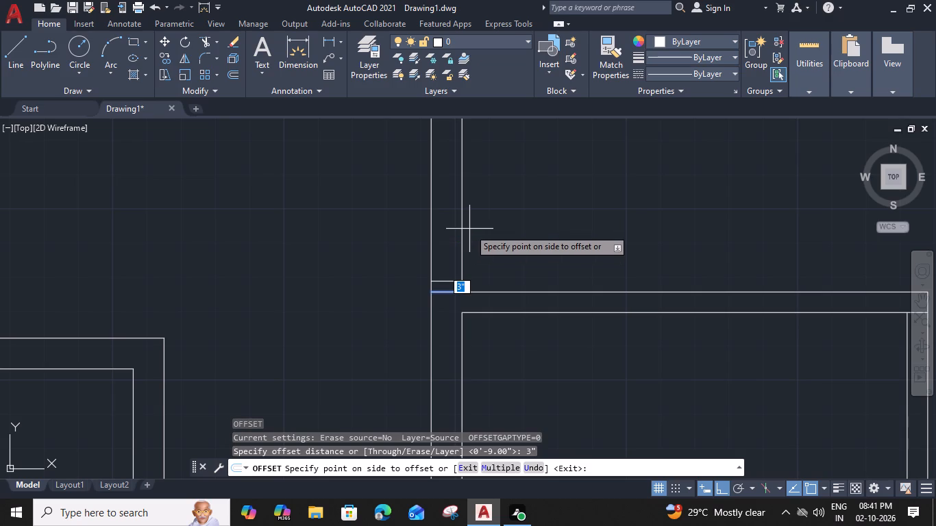
{"action": "type", "text": "6\""}
{"action": "key", "text": "Return"}
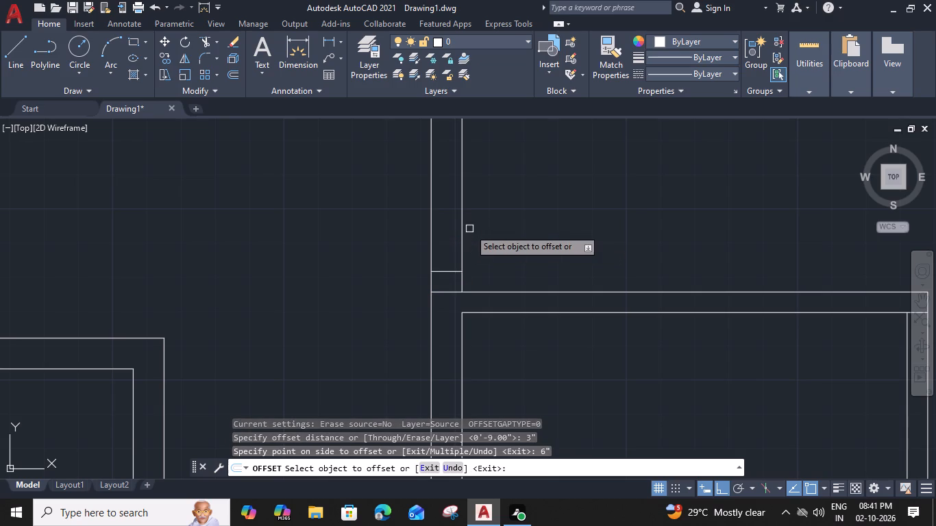
{"action": "left_click_drag", "start_coordinate": [451, 272], "coordinate": [451, 265]}
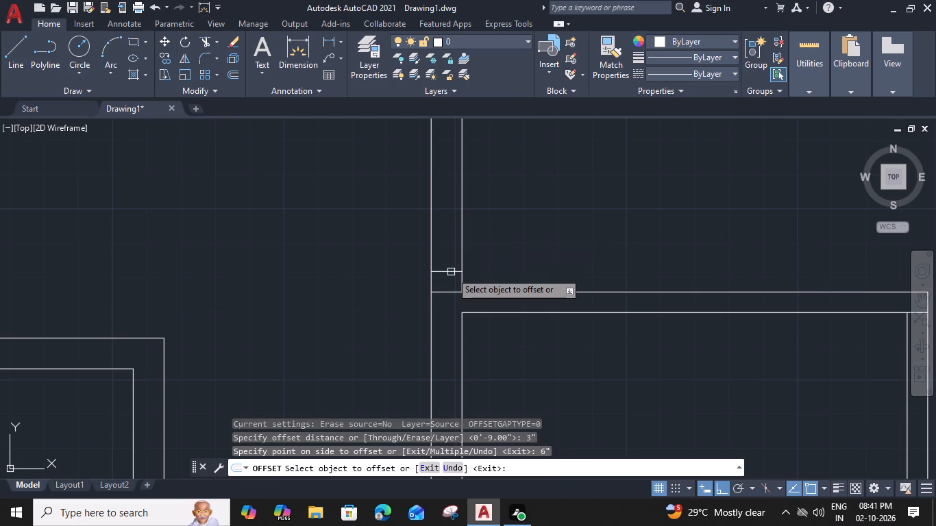
{"action": "type", "text": "3'"}
{"action": "key", "text": "space"}
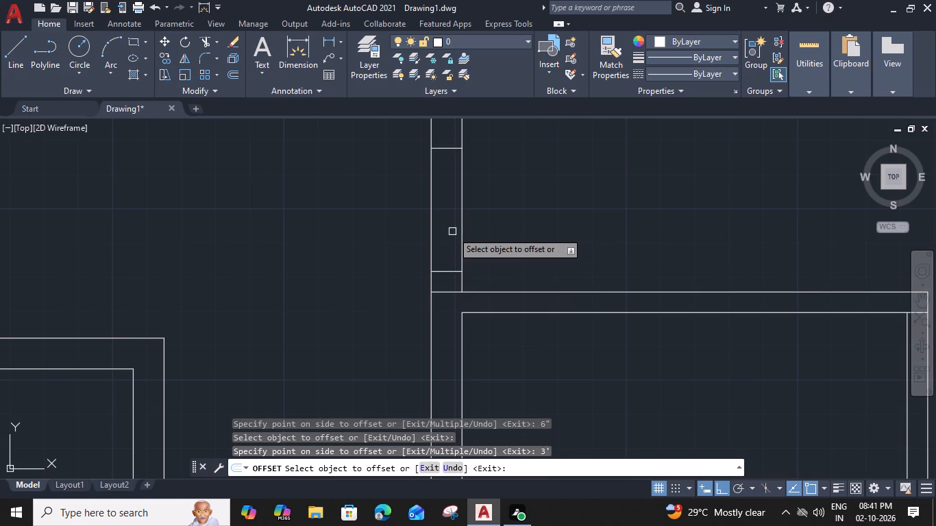
Offset the short line across the south-west room's east wall at the room's inner north-east corner.
{"action": "scroll", "coordinate": [452, 231], "scroll_direction": "down", "scroll_amount": 1}
{"action": "middle_click_drag", "start_coordinate": [726, 309], "coordinate": [726, 315]}
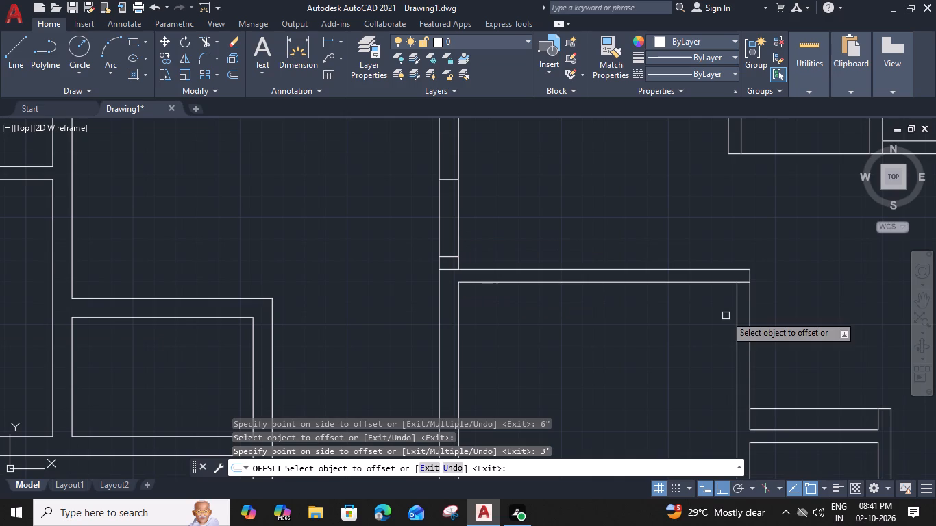
{"action": "middle_click_drag", "start_coordinate": [726, 315], "coordinate": [584, 221]}
{"action": "scroll", "coordinate": [618, 193], "scroll_direction": "up", "scroll_amount": 1}
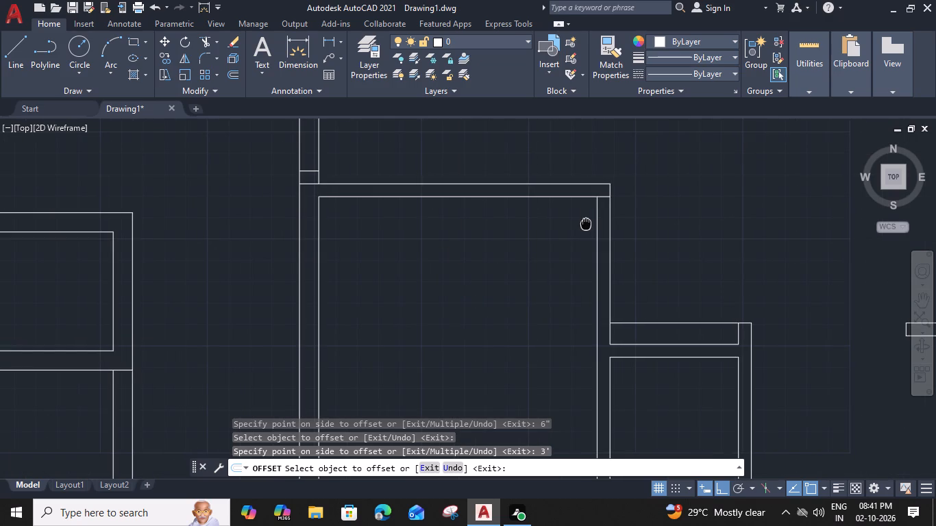
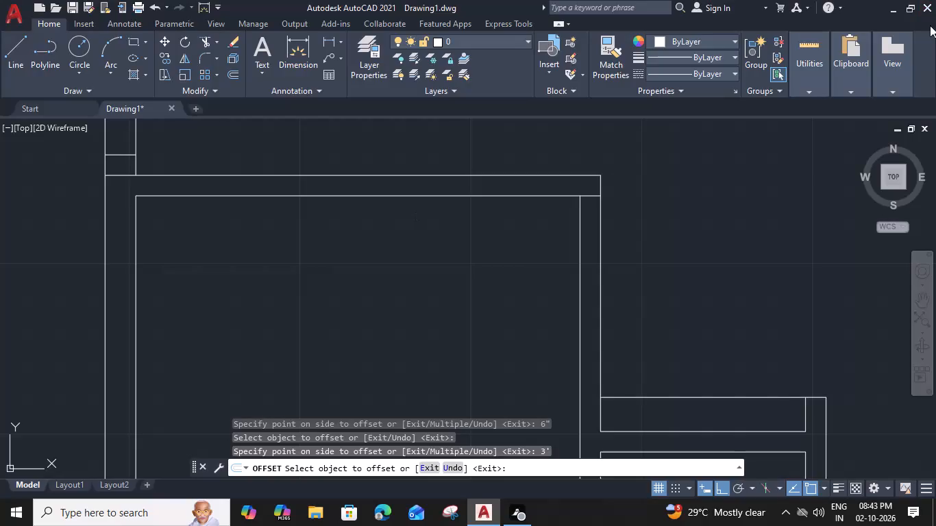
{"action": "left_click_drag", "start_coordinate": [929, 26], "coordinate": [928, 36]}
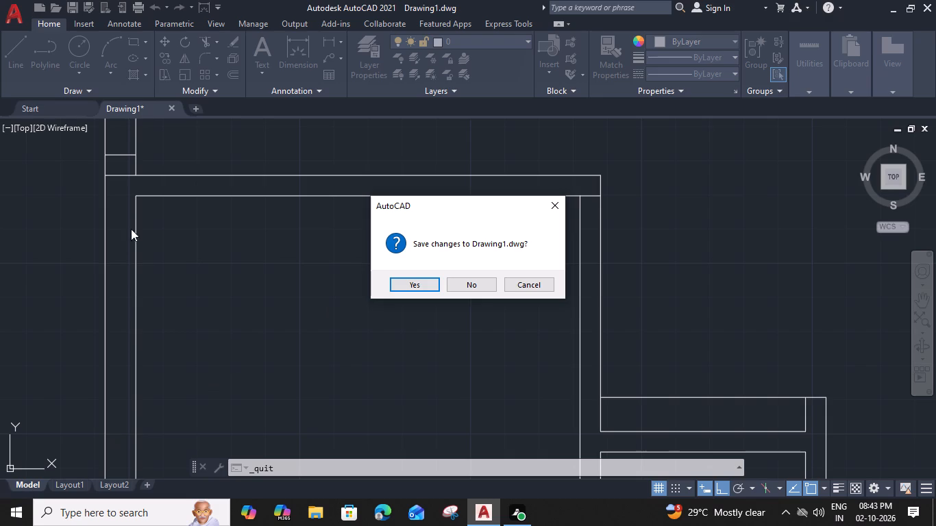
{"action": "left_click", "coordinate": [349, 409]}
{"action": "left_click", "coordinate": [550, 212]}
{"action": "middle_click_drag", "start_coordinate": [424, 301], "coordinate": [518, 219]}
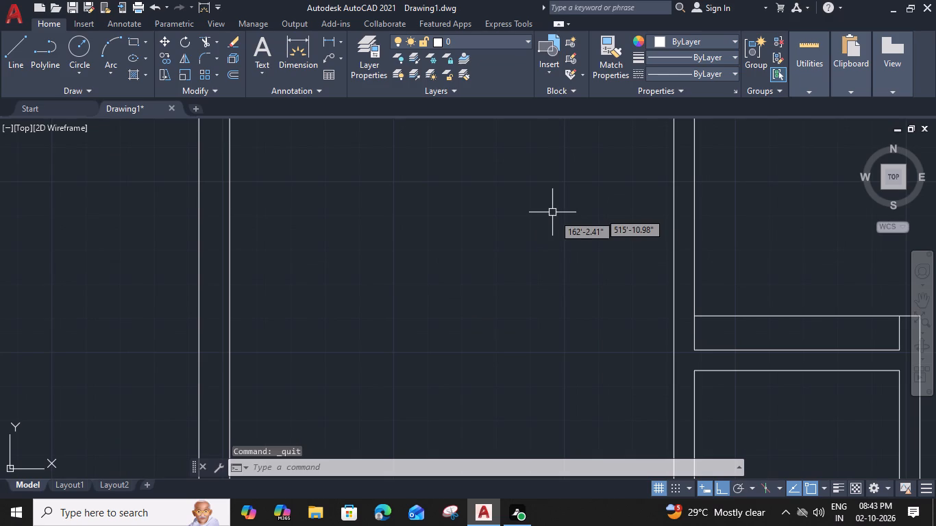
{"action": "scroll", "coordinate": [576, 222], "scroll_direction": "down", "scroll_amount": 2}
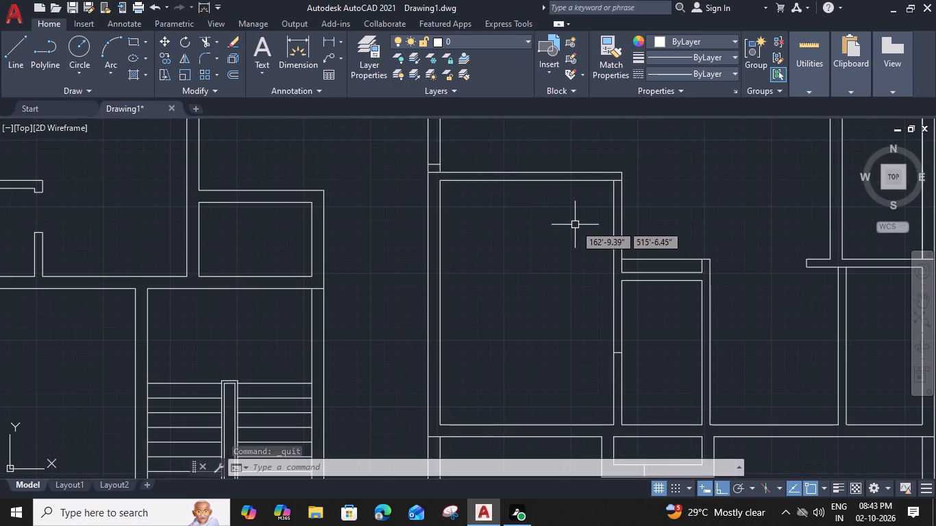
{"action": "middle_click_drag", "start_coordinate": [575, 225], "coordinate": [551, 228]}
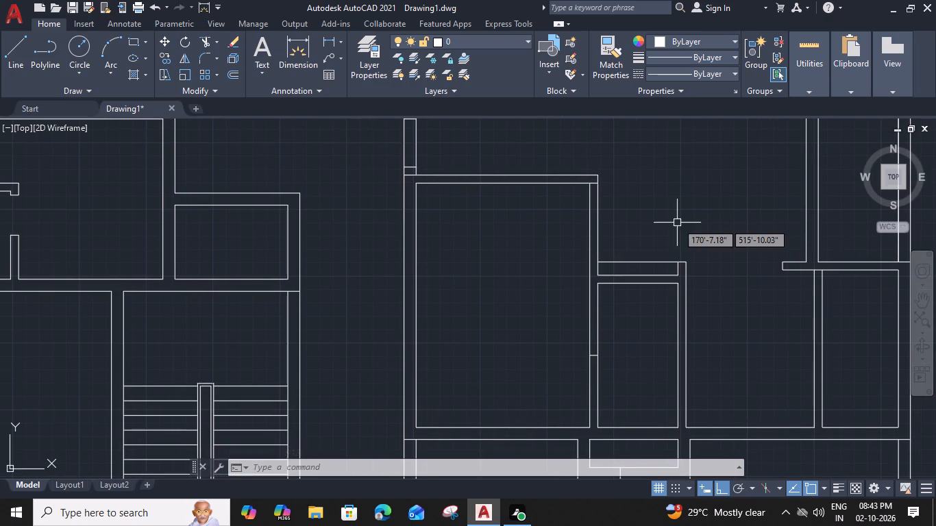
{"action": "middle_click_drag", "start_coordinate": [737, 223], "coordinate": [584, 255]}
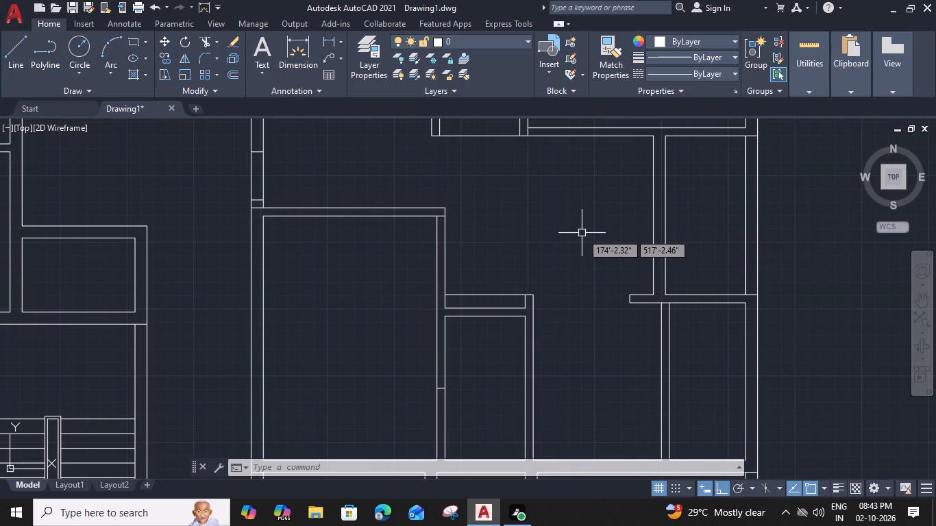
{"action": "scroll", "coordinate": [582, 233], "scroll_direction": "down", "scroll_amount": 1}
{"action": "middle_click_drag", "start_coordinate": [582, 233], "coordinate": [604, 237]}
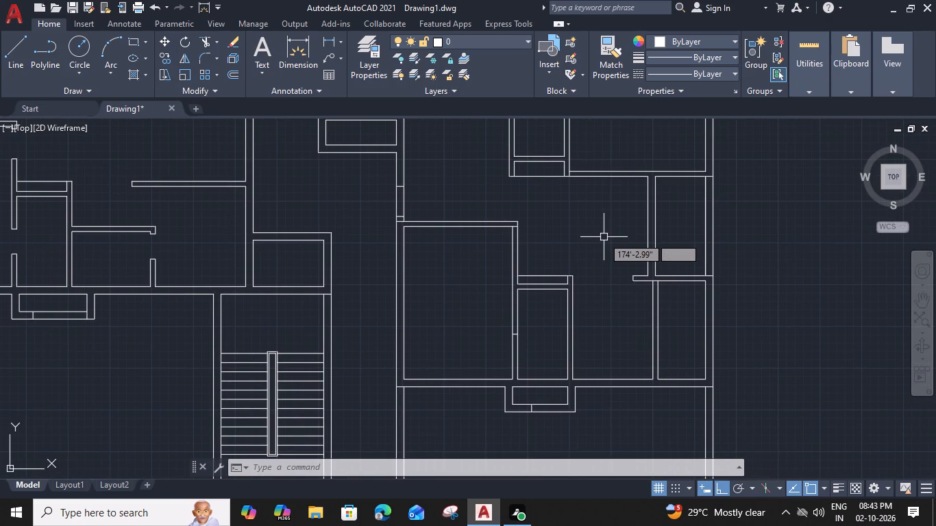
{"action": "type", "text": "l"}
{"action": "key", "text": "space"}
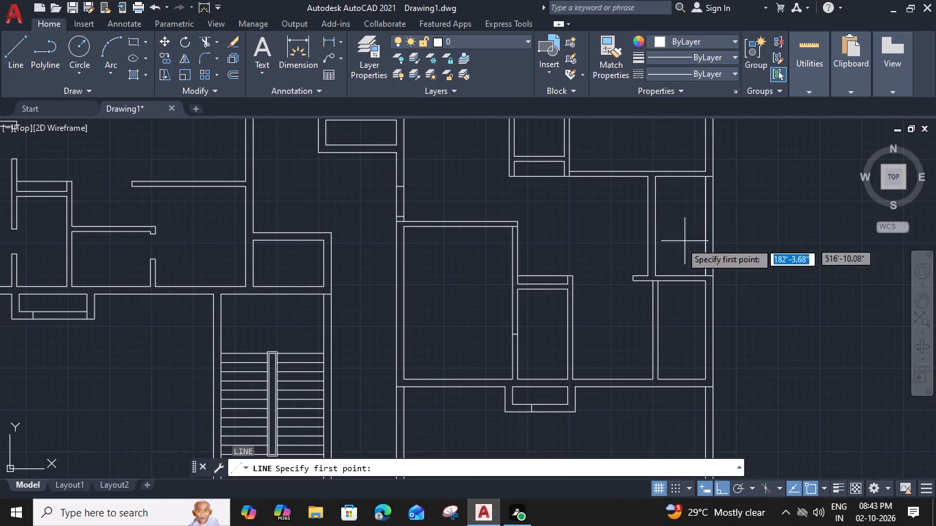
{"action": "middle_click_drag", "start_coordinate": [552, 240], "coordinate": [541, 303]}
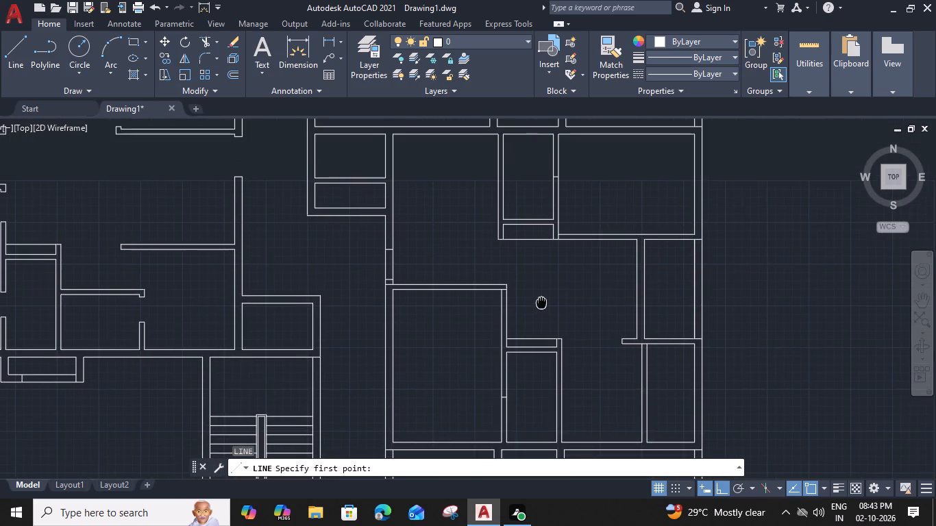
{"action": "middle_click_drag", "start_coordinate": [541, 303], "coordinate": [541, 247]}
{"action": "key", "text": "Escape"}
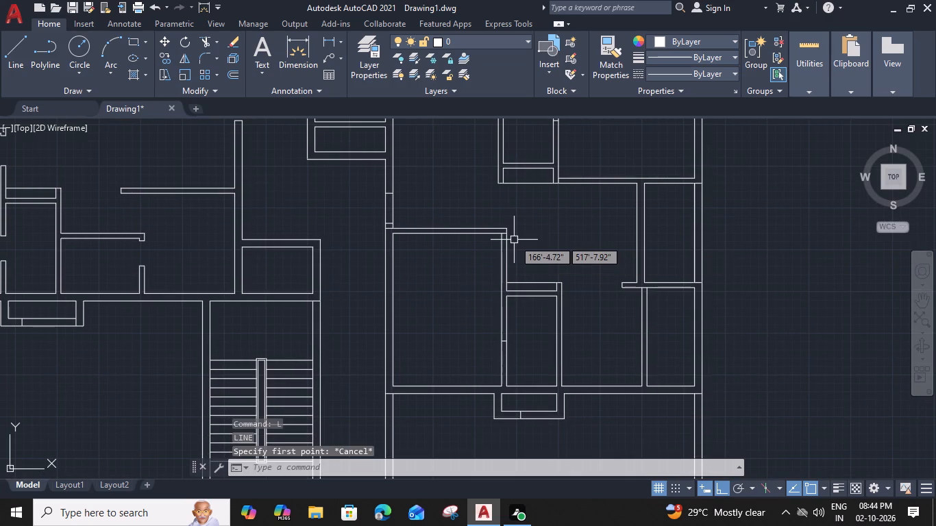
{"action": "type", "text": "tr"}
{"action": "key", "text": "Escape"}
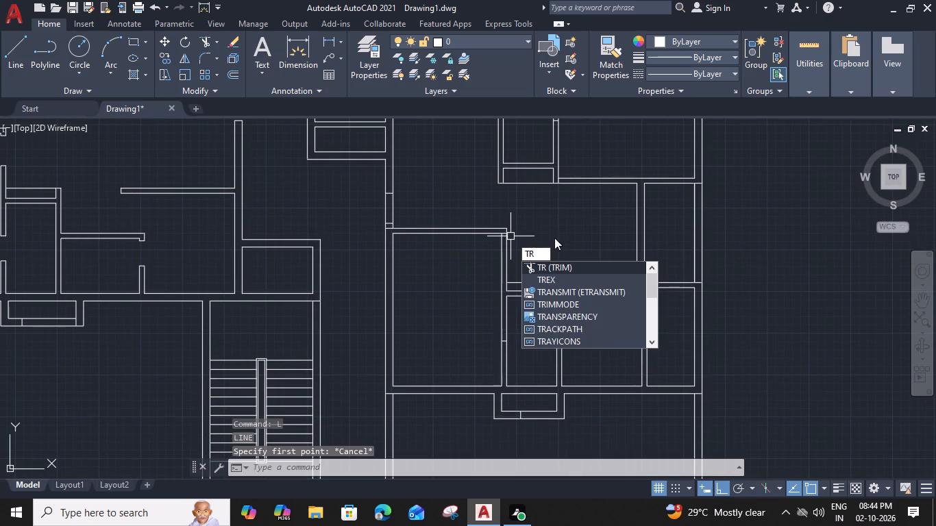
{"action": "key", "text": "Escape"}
Offset the short line atop the south-west room's east wall 3" south, and offset that copy 3' south to mark an opening.
{"action": "scroll", "coordinate": [509, 240], "scroll_direction": "up", "scroll_amount": 3}
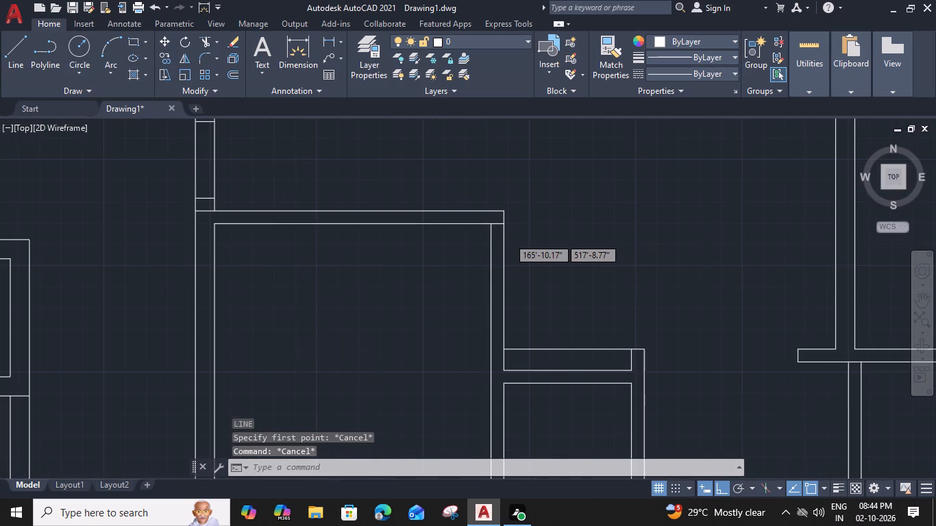
{"action": "left_click", "coordinate": [491, 218]}
{"action": "left_click", "coordinate": [486, 208]}
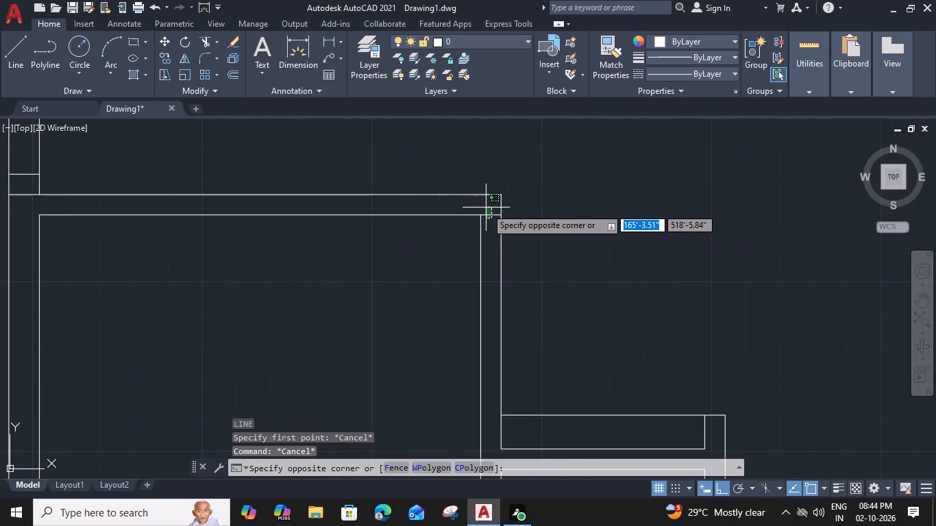
{"action": "key", "text": "o"}
{"action": "key", "text": "space"}
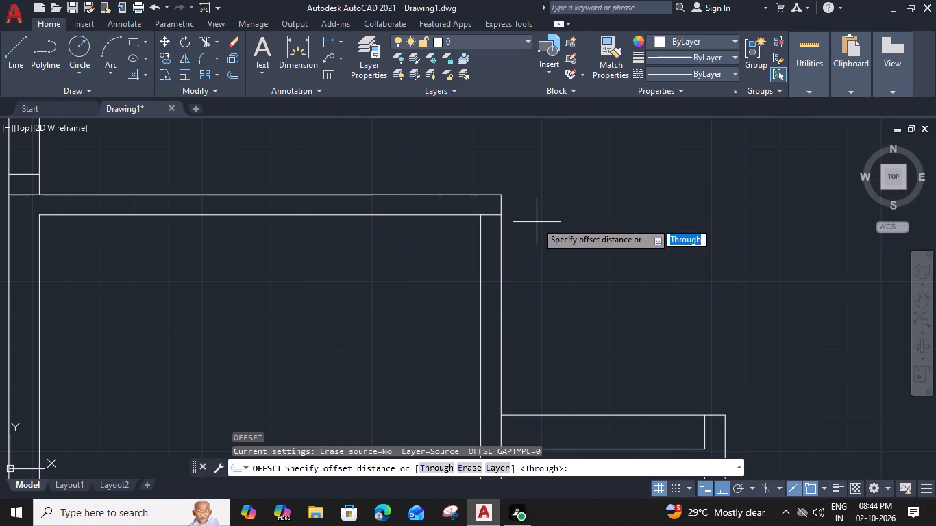
{"action": "key", "text": "3"}
{"action": "key", "text": "shift+quotedbl"}
{"action": "key", "text": "Return"}
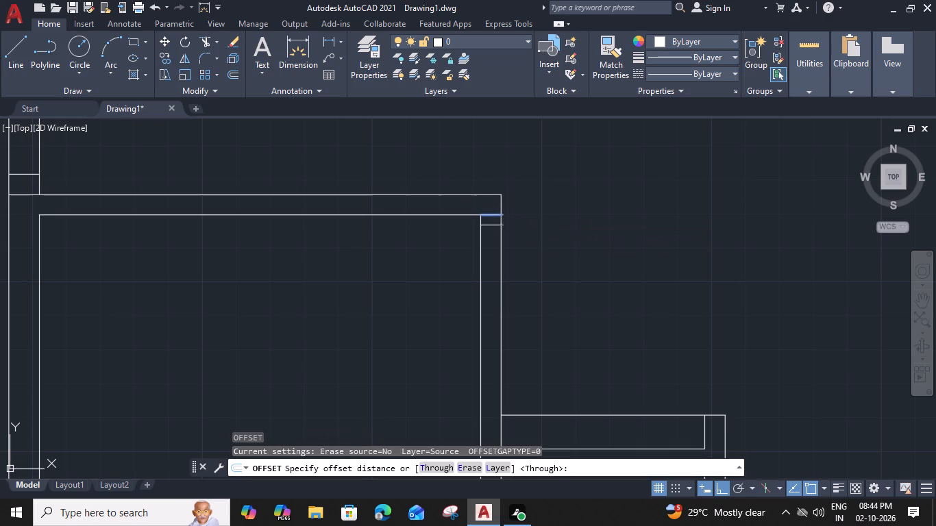
{"action": "left_click", "coordinate": [545, 245]}
{"action": "left_click", "coordinate": [493, 223]}
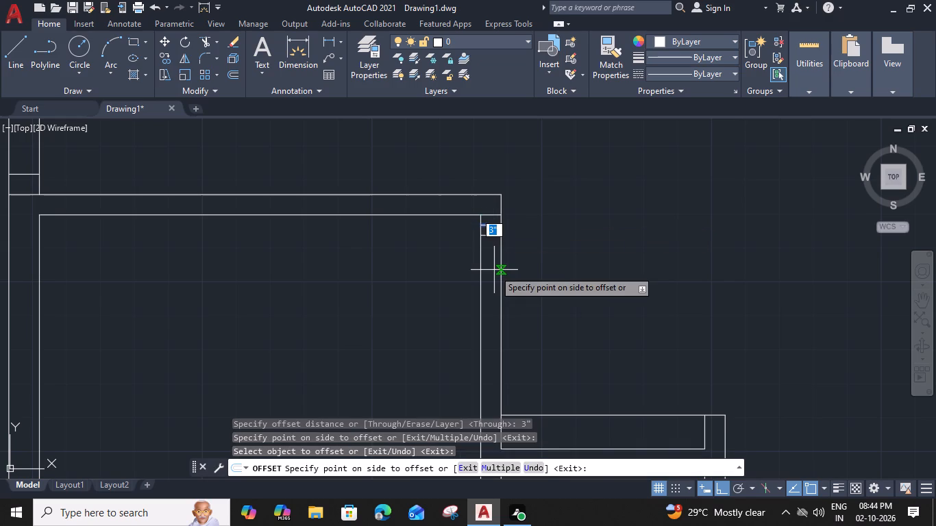
{"action": "type", "text": "3'"}
{"action": "key", "text": "space"}
Offset the midpoint line across the wall between the south-west room and the narrow room 1'3" north and 1'3" south.
{"action": "scroll", "coordinate": [495, 267], "scroll_direction": "down", "scroll_amount": 3}
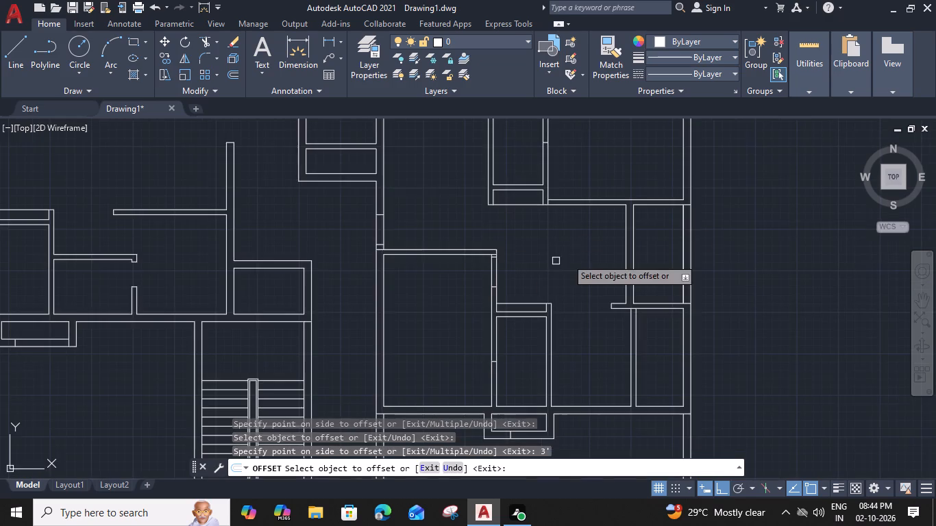
{"action": "middle_click_drag", "start_coordinate": [574, 255], "coordinate": [556, 174]}
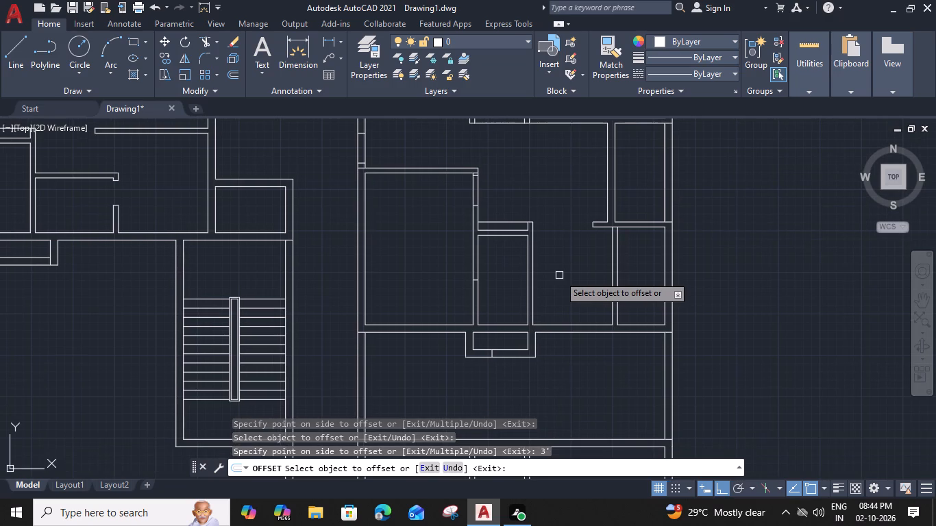
{"action": "scroll", "coordinate": [488, 275], "scroll_direction": "up", "scroll_amount": 3}
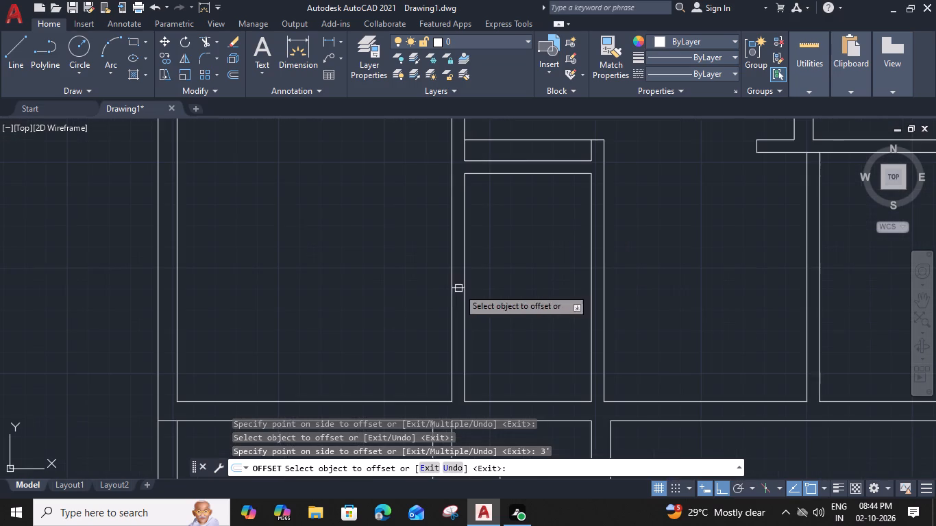
{"action": "left_click", "coordinate": [458, 288]}
{"action": "type", "text": "1'"}
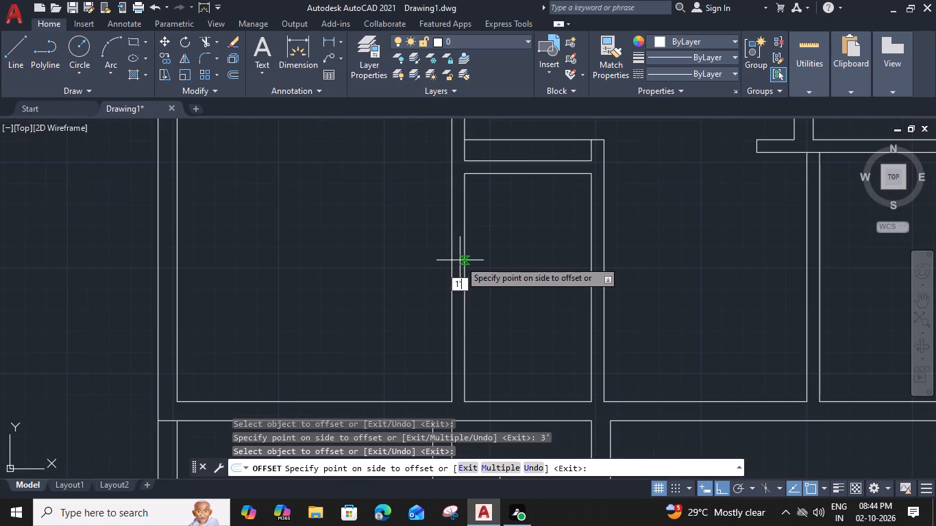
{"action": "key", "text": "3"}
{"action": "key", "text": "shift+quotedbl"}
{"action": "key", "text": "Return"}
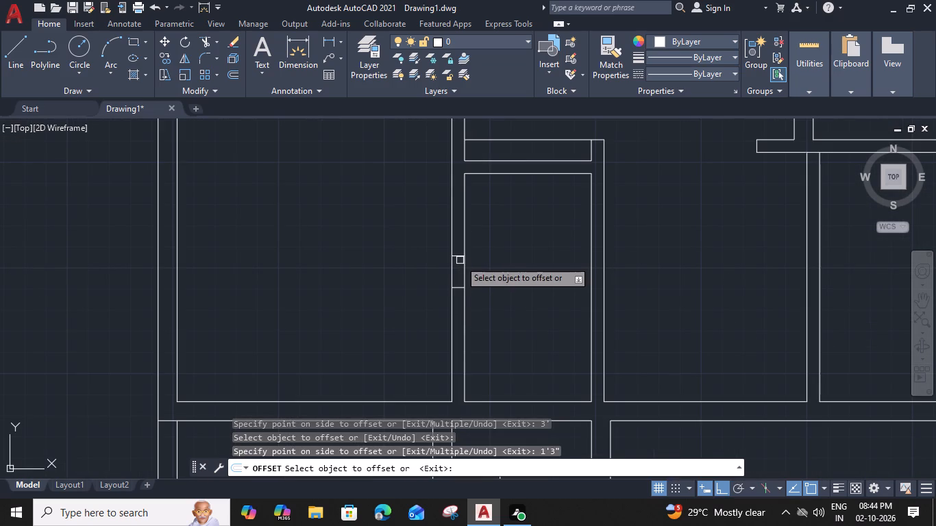
{"action": "left_click", "coordinate": [460, 288]}
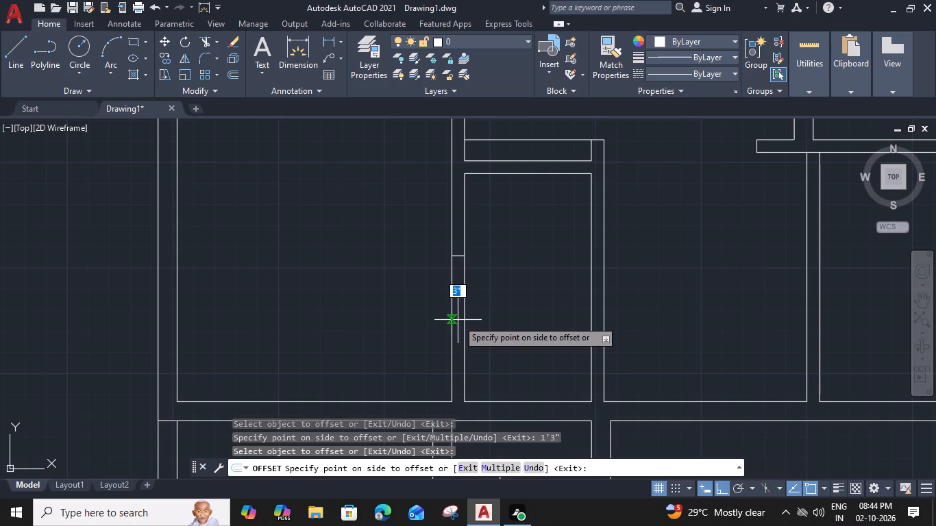
{"action": "key", "text": "1"}
{"action": "key", "text": "apostrophe"}
{"action": "key", "text": "3"}
{"action": "key", "text": "shift+quotedbl"}
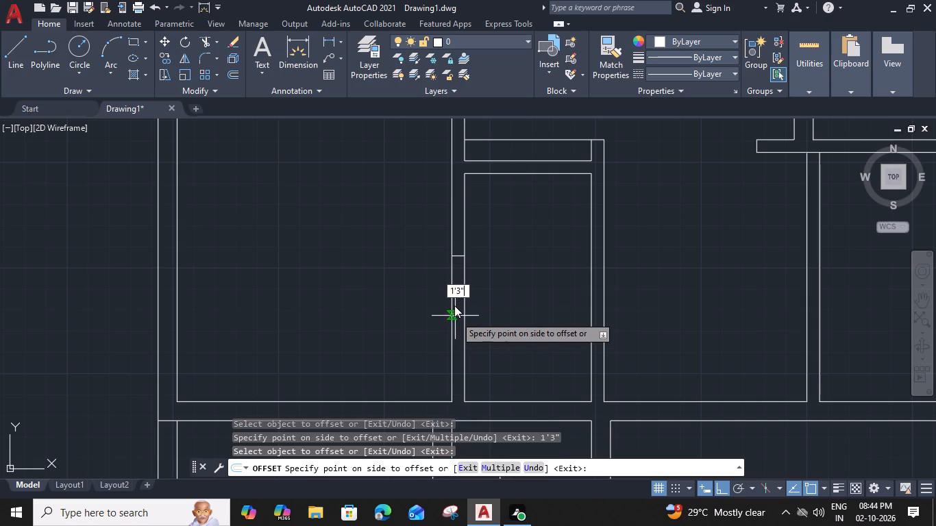
{"action": "key", "text": "Return"}
Offset the short line at the north end of the south-east room's west wall 3" south, and that copy 2'6" south.
{"action": "scroll", "coordinate": [484, 318], "scroll_direction": "down", "scroll_amount": 2}
{"action": "middle_click_drag", "start_coordinate": [497, 303], "coordinate": [469, 295]}
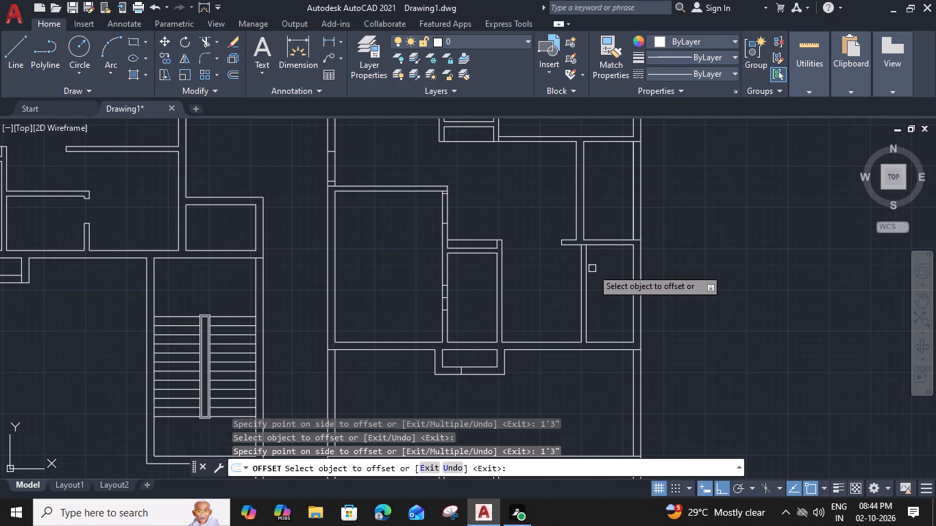
{"action": "scroll", "coordinate": [591, 253], "scroll_direction": "up", "scroll_amount": 3}
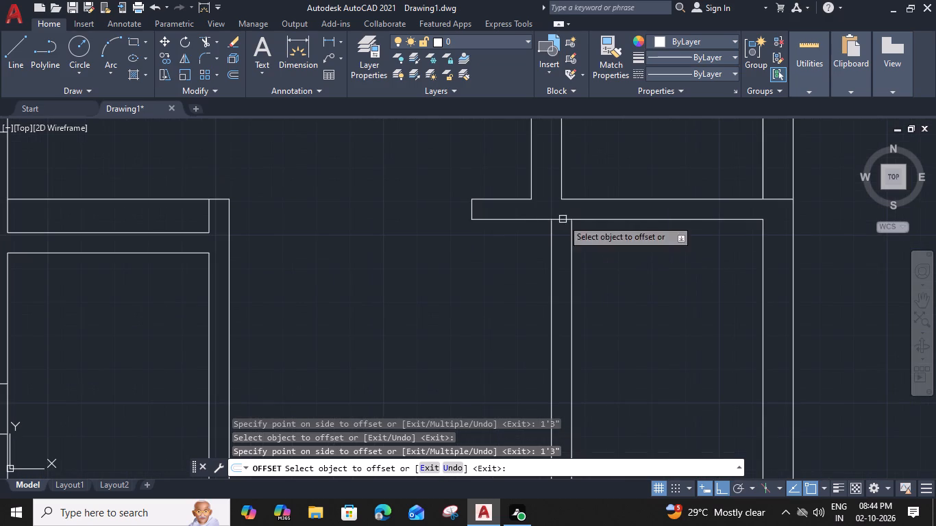
{"action": "left_click", "coordinate": [563, 219]}
{"action": "left_click", "coordinate": [563, 260]}
{"action": "left_click", "coordinate": [562, 231]}
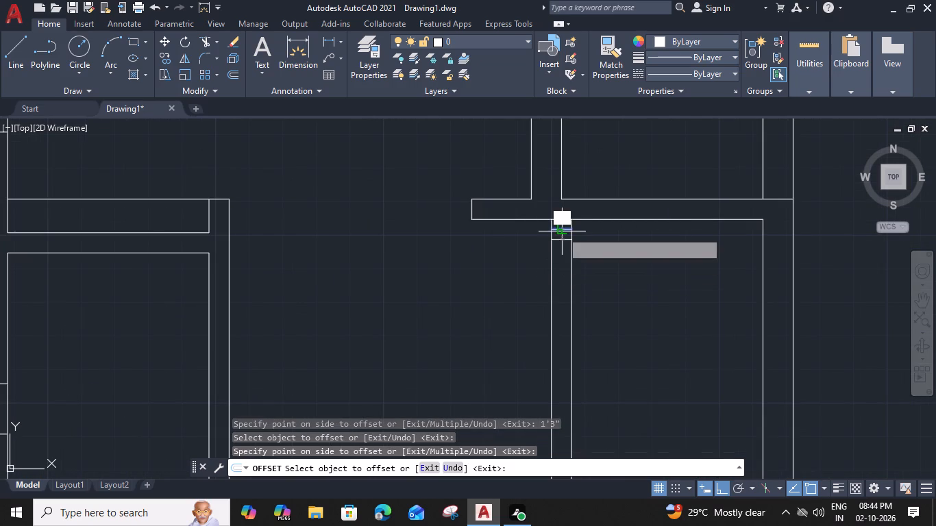
{"action": "key", "text": "2"}
{"action": "key", "text": "apostrophe"}
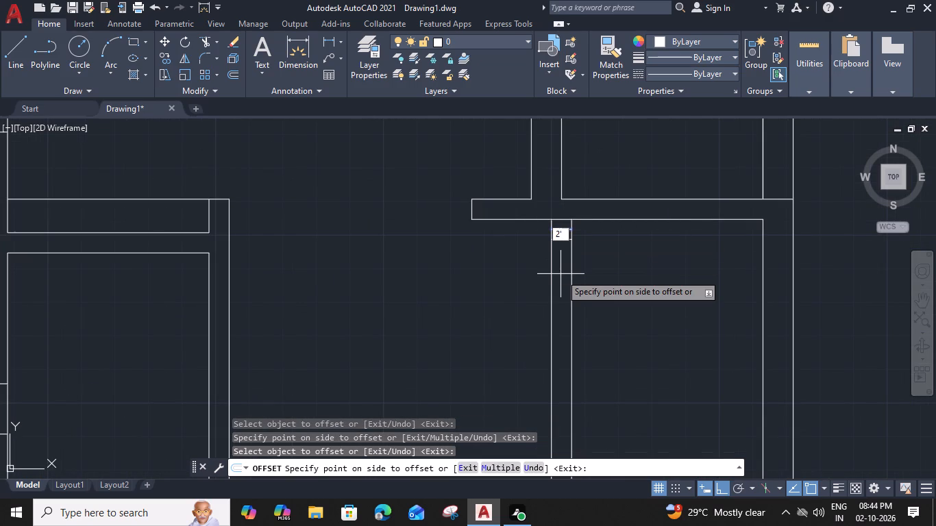
{"action": "key", "text": "6"}
{"action": "key", "text": "shift+quotedbl"}
{"action": "key", "text": "Return"}
Offset the short vertical line across the north-east room's south wall 2' east, and offset that copy 3' east.
{"action": "scroll", "coordinate": [560, 274], "scroll_direction": "down", "scroll_amount": 3}
{"action": "middle_click_drag", "start_coordinate": [499, 206], "coordinate": [555, 334]}
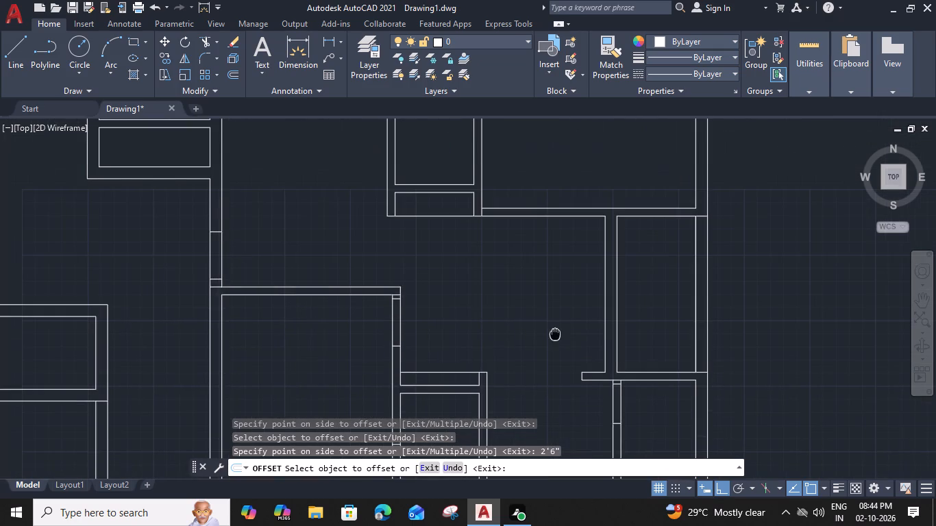
{"action": "scroll", "coordinate": [486, 203], "scroll_direction": "up", "scroll_amount": 2}
{"action": "left_click", "coordinate": [475, 227]}
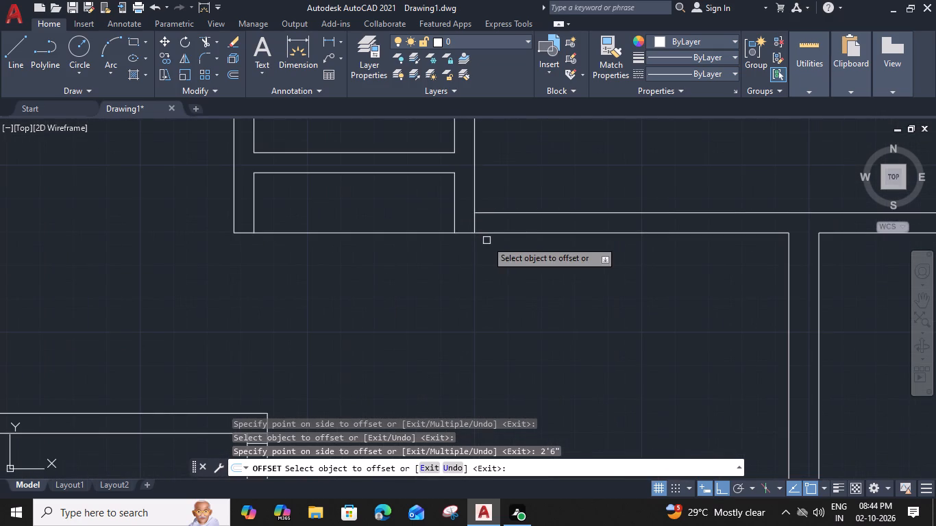
{"action": "type", "text": "2'"}
{"action": "key", "text": "space"}
{"action": "left_click", "coordinate": [553, 223]}
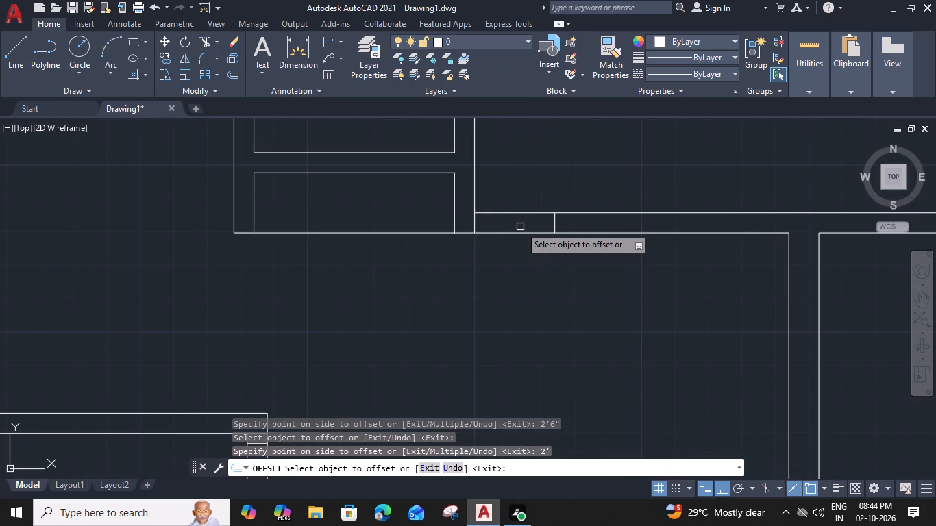
{"action": "key", "text": "3"}
{"action": "type", "text": "'"}
{"action": "key", "text": "space"}
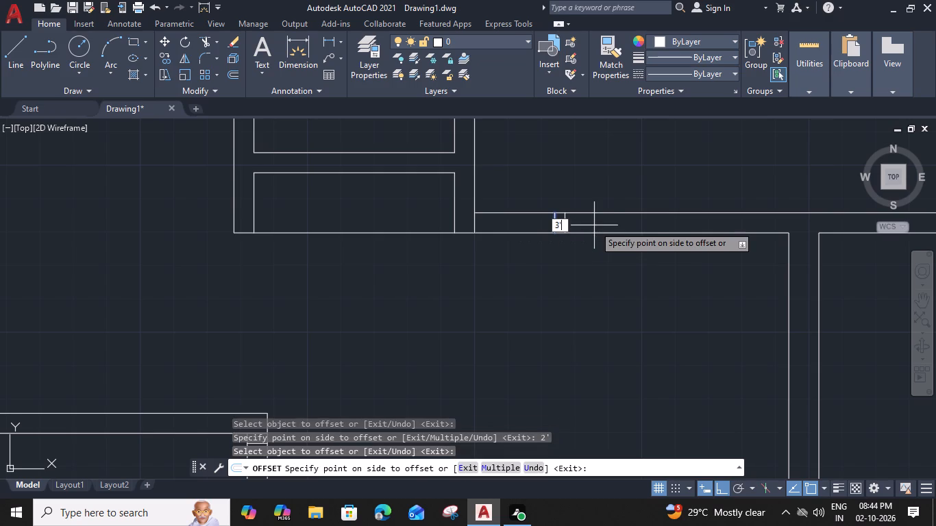
Offset the midpoint line across the wall between the narrow north room and the north-east room 1'3" south and 1'3" north.
{"action": "scroll", "coordinate": [593, 225], "scroll_direction": "down", "scroll_amount": 3}
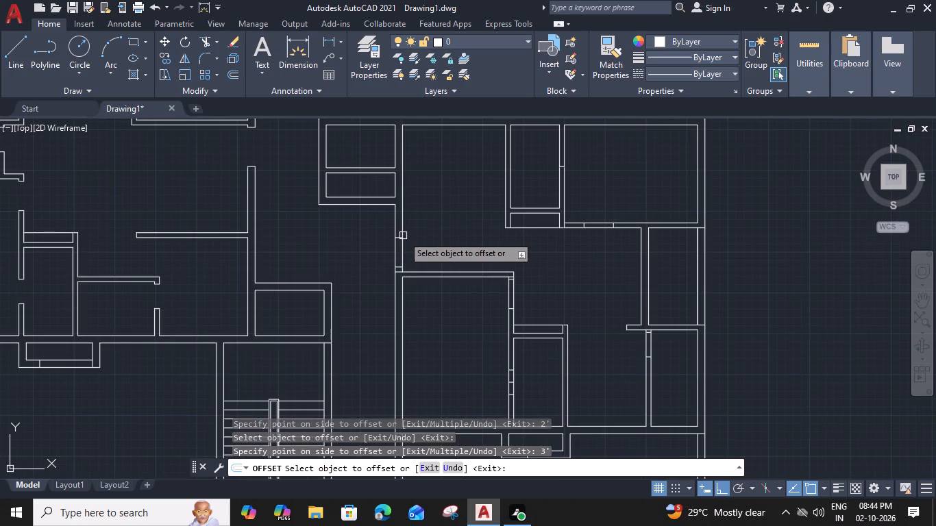
{"action": "scroll", "coordinate": [558, 161], "scroll_direction": "up", "scroll_amount": 2}
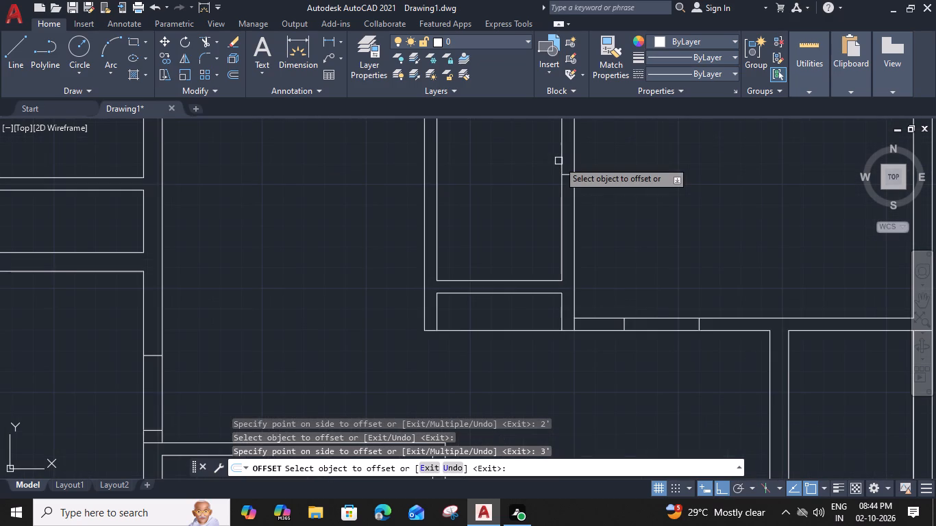
{"action": "left_click", "coordinate": [567, 175]}
{"action": "type", "text": "1'"}
{"action": "key", "text": "3"}
{"action": "key", "text": "shift+quotedbl"}
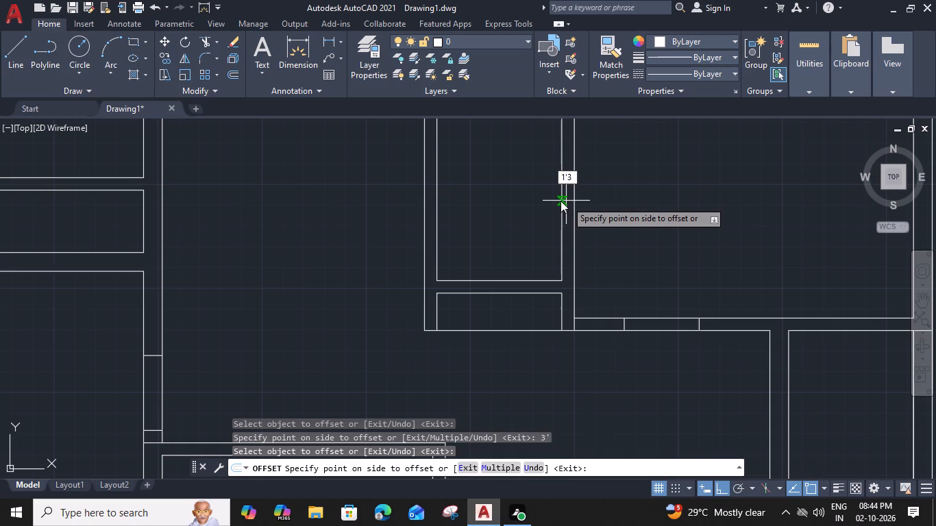
{"action": "key", "text": "Return"}
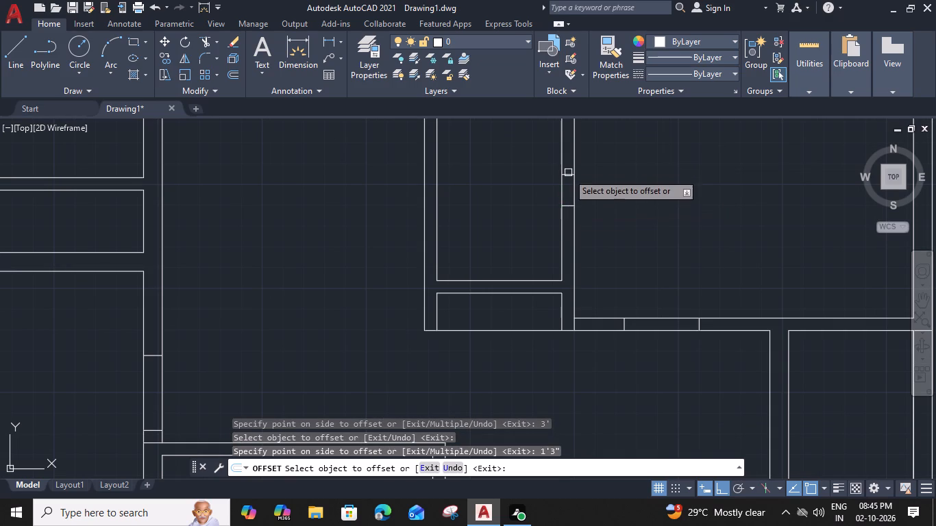
{"action": "left_click", "coordinate": [568, 173]}
{"action": "key", "text": "1"}
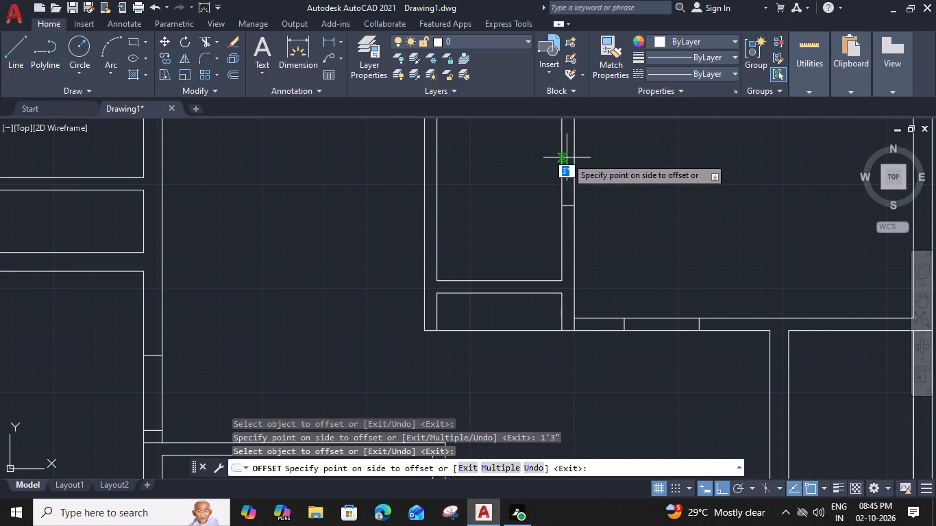
{"action": "type", "text": "'3\""}
{"action": "key", "text": "Return"}
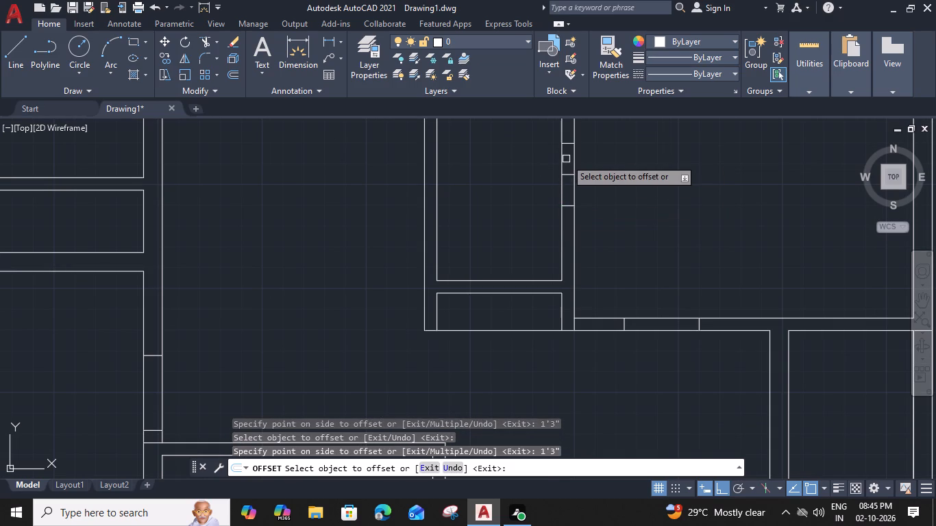
{"action": "key", "text": "Escape"}
Trim away the original short line across the apartment's west wall at the south-west room's north-west corner.
{"action": "type", "text": "tr"}
{"action": "key", "text": "space"}
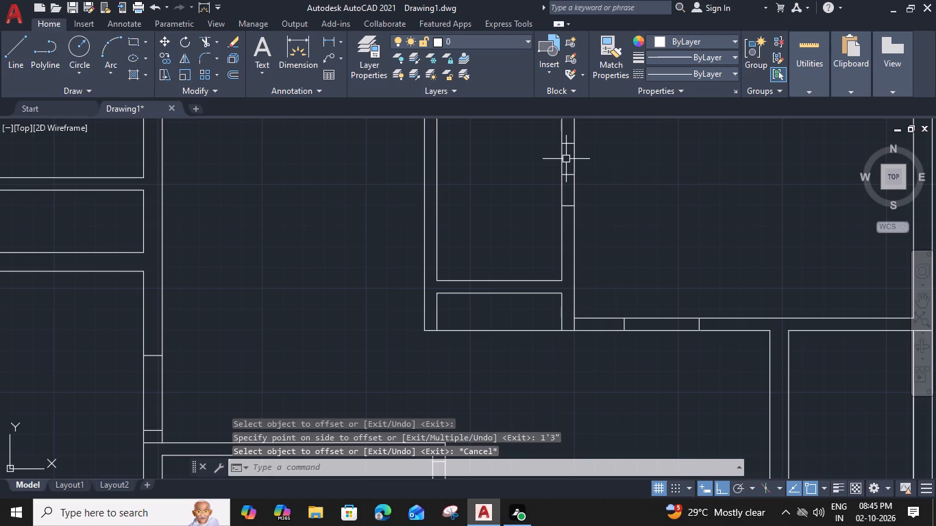
{"action": "scroll", "coordinate": [561, 181], "scroll_direction": "down", "scroll_amount": 3}
{"action": "scroll", "coordinate": [460, 218], "scroll_direction": "up", "scroll_amount": 3}
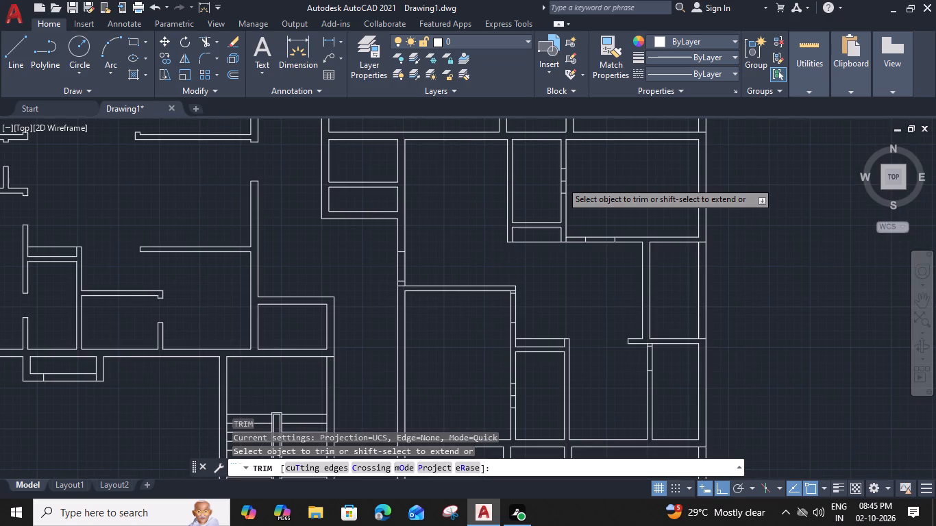
{"action": "middle_click_drag", "start_coordinate": [485, 262], "coordinate": [491, 224]}
{"action": "left_click", "coordinate": [462, 300]}
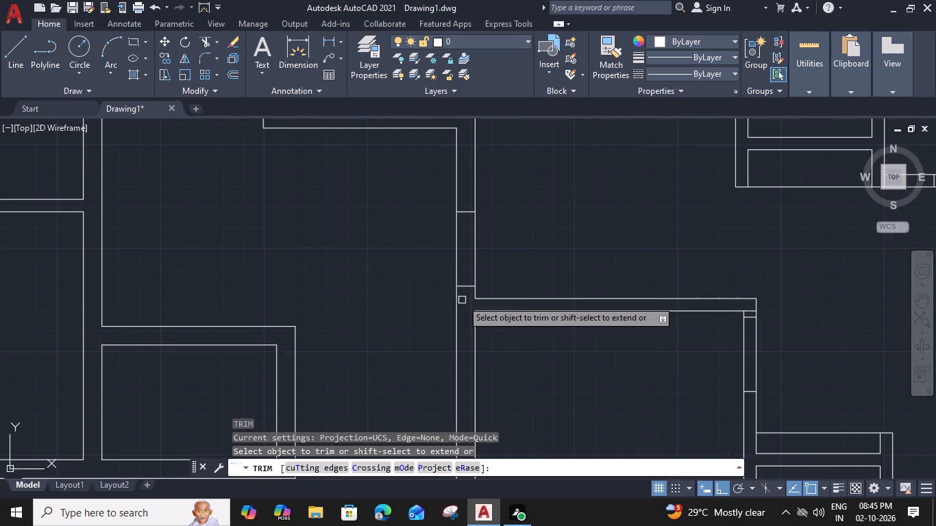
{"action": "key", "text": "Escape"}
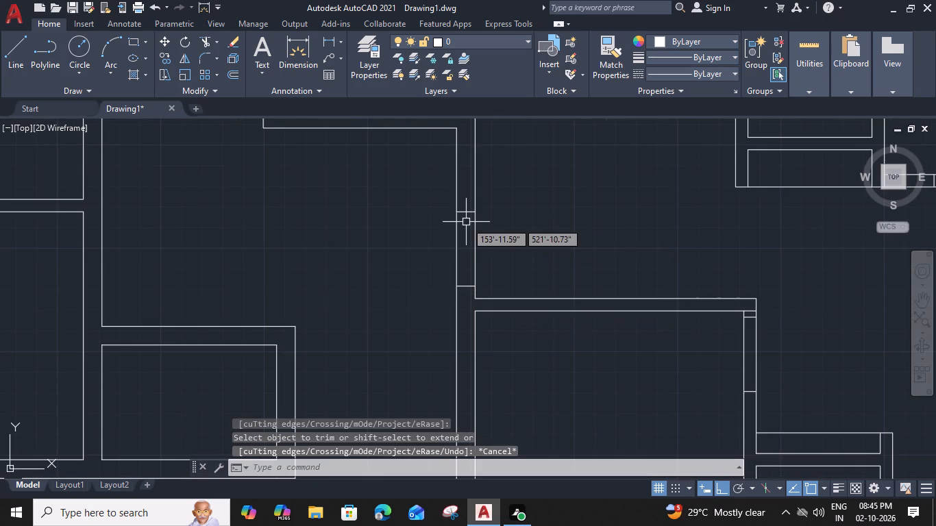
Offset the upper jamb line of the opening in the apartment's west wall 1' north.
{"action": "left_click", "coordinate": [467, 212]}
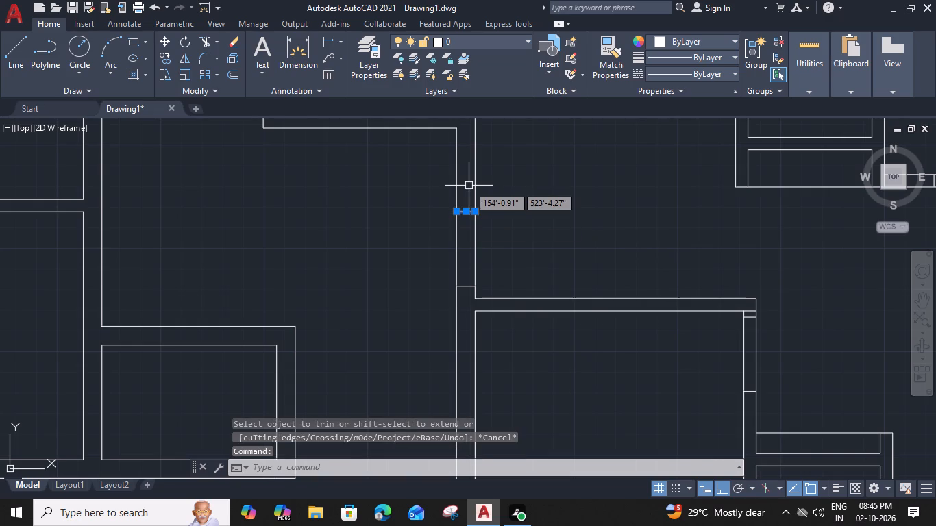
{"action": "type", "text": "o 1"}
{"action": "type", "text": "'"}
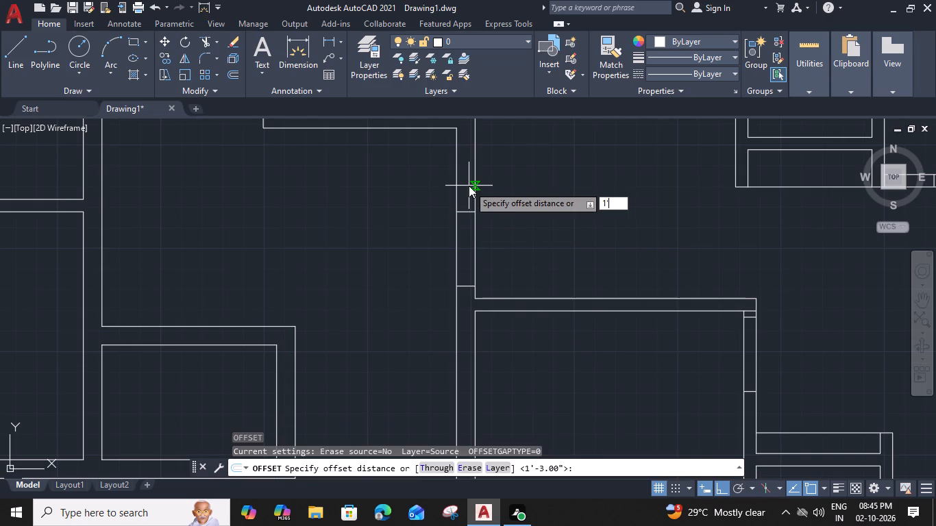
{"action": "key", "text": "space"}
{"action": "left_click", "coordinate": [469, 186]}
{"action": "key", "text": "Escape"}
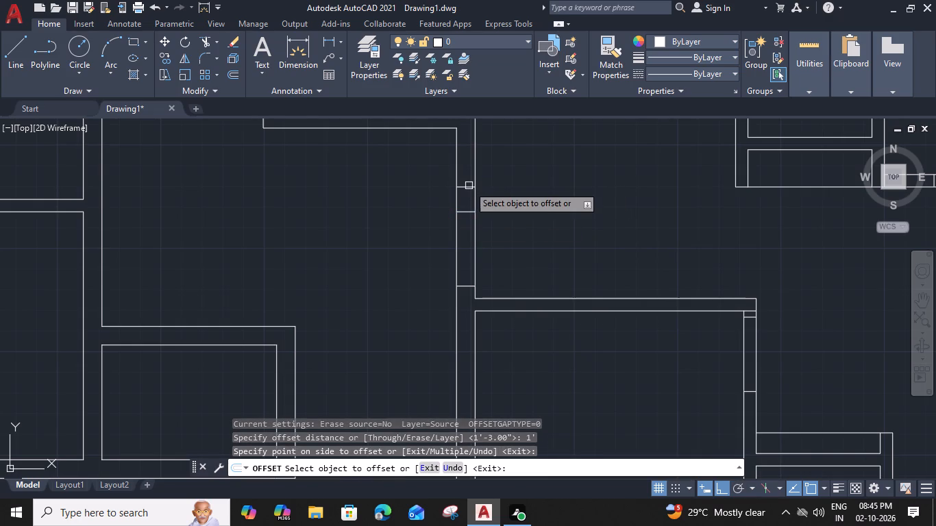
Trim away the old upper jamb line and both wall lines to cut the door opening in the apartment's west wall.
{"action": "type", "text": "tr"}
{"action": "key", "text": "space"}
{"action": "left_click", "coordinate": [469, 211]}
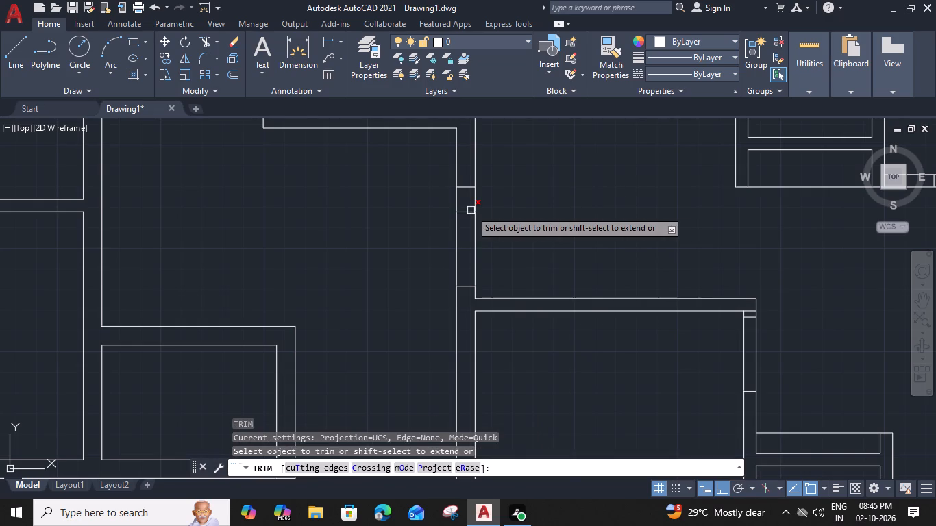
{"action": "left_click", "coordinate": [494, 217]}
{"action": "left_click", "coordinate": [446, 234]}
Trim the original short line and the wall lines between the jambs at the north end of the south-west room's east wall.
{"action": "middle_click_drag", "start_coordinate": [663, 197], "coordinate": [515, 141]}
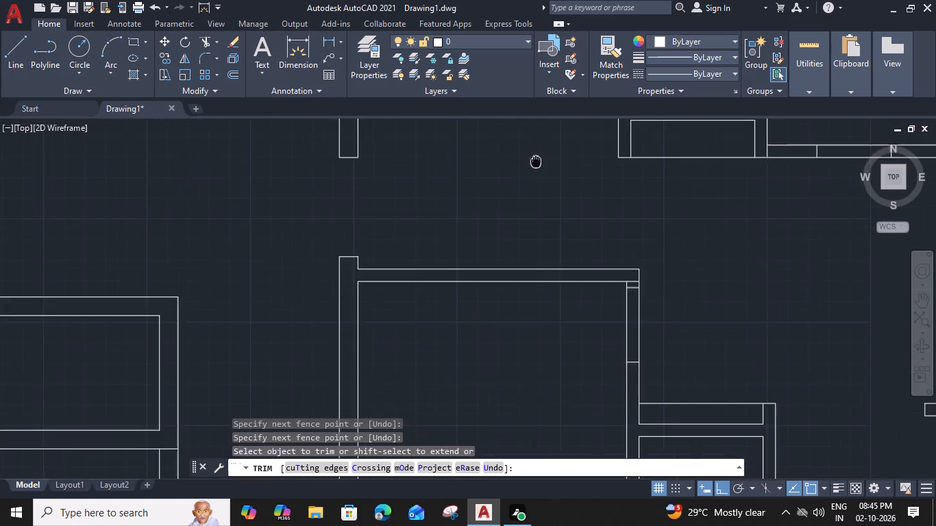
{"action": "middle_click_drag", "start_coordinate": [515, 141], "coordinate": [455, 89]}
{"action": "scroll", "coordinate": [540, 200], "scroll_direction": "up", "scroll_amount": 2}
{"action": "left_click", "coordinate": [544, 209]}
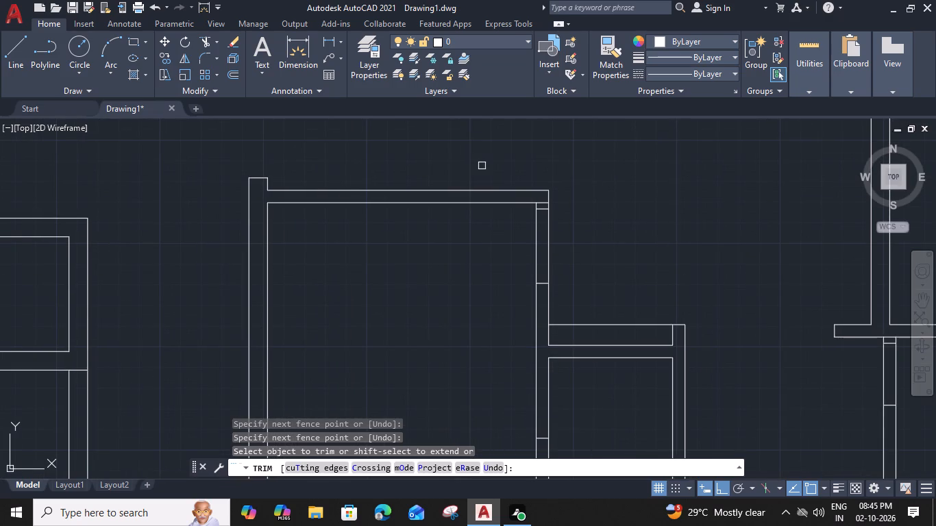
{"action": "scroll", "coordinate": [544, 209], "scroll_direction": "down", "scroll_amount": 3}
{"action": "left_click_drag", "start_coordinate": [582, 247], "coordinate": [576, 249]}
{"action": "left_click", "coordinate": [516, 259]}
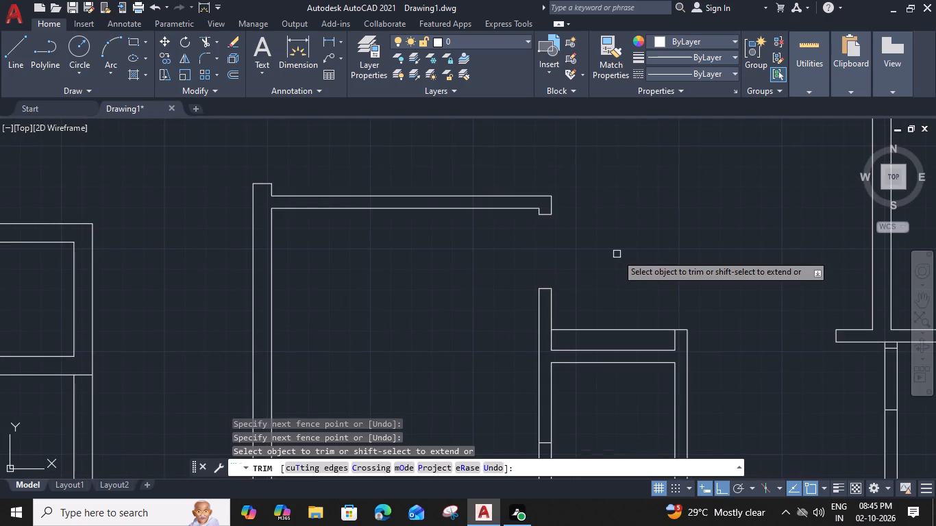
Trim the midpoint line and wall lines between the jambs to open the wall between the south-west room and the narrow room.
{"action": "middle_click_drag", "start_coordinate": [616, 253], "coordinate": [592, 102]}
{"action": "left_click", "coordinate": [521, 324]}
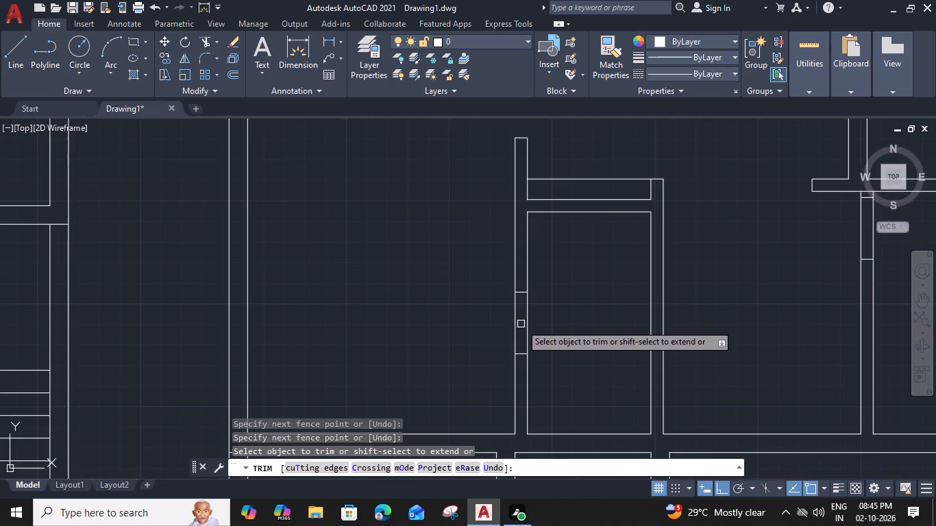
{"action": "left_click_drag", "start_coordinate": [545, 309], "coordinate": [539, 312]}
{"action": "left_click", "coordinate": [497, 325]}
Trim the original short line and the wall lines between the jambs at the north end of the south-east room's west wall.
{"action": "scroll", "coordinate": [501, 318], "scroll_direction": "down", "scroll_amount": 1}
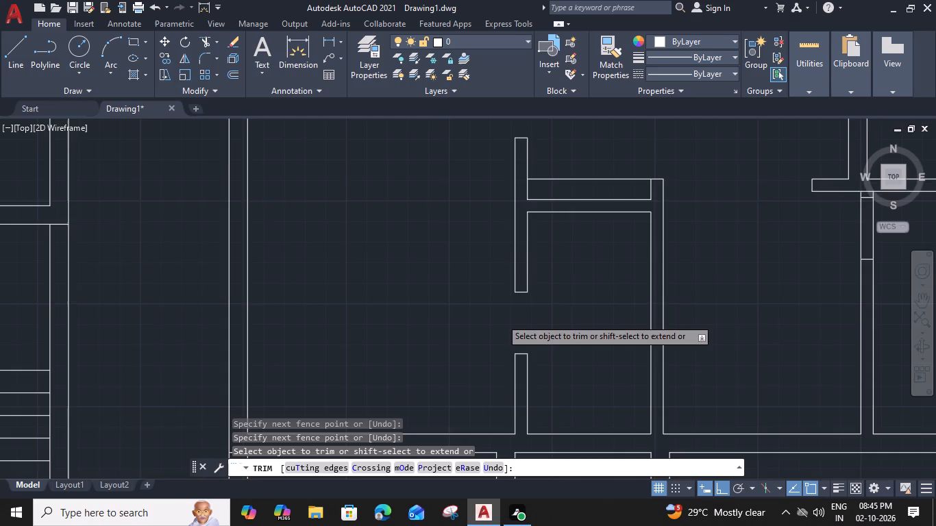
{"action": "scroll", "coordinate": [735, 268], "scroll_direction": "up", "scroll_amount": 2}
{"action": "left_click", "coordinate": [722, 197]}
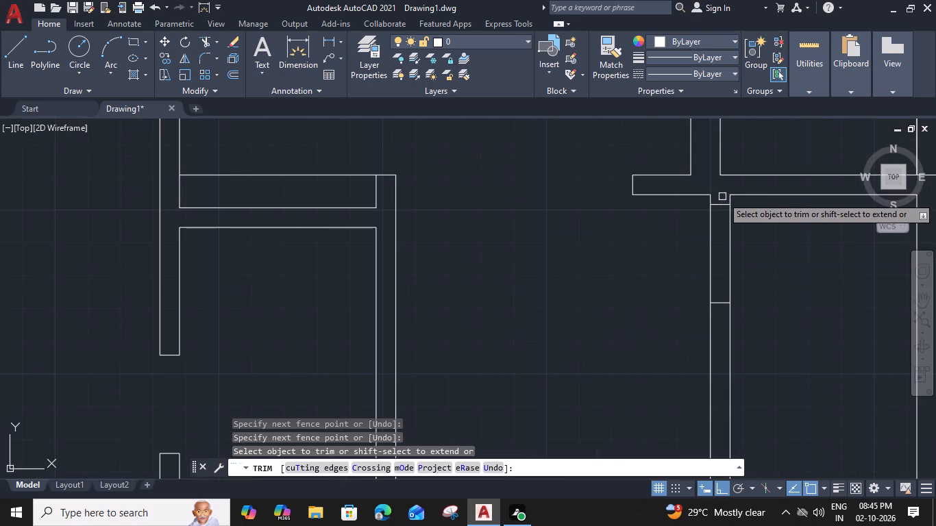
{"action": "left_click", "coordinate": [746, 242]}
{"action": "left_click", "coordinate": [692, 258]}
Trim the door opening in the north-east room's south wall and remove the original short line at the wall's west end.
{"action": "scroll", "coordinate": [691, 258], "scroll_direction": "down", "scroll_amount": 2}
{"action": "middle_click_drag", "start_coordinate": [572, 158], "coordinate": [544, 297]}
{"action": "left_click", "coordinate": [593, 199]}
{"action": "left_click", "coordinate": [593, 226]}
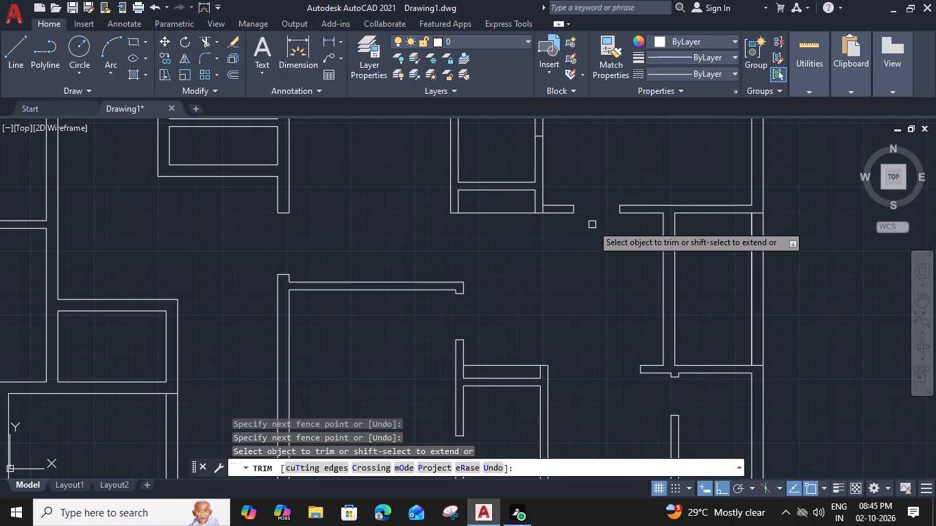
{"action": "scroll", "coordinate": [543, 210], "scroll_direction": "up", "scroll_amount": 1}
{"action": "left_click", "coordinate": [545, 210]}
Trim the midpoint line and wall lines between the jambs to open the wall between the narrow north room and north-east room.
{"action": "middle_click_drag", "start_coordinate": [537, 258], "coordinate": [545, 364]}
{"action": "scroll", "coordinate": [546, 366], "scroll_direction": "up", "scroll_amount": 1}
{"action": "scroll", "coordinate": [550, 186], "scroll_direction": "down", "scroll_amount": 3}
{"action": "middle_click_drag", "start_coordinate": [552, 201], "coordinate": [552, 299]}
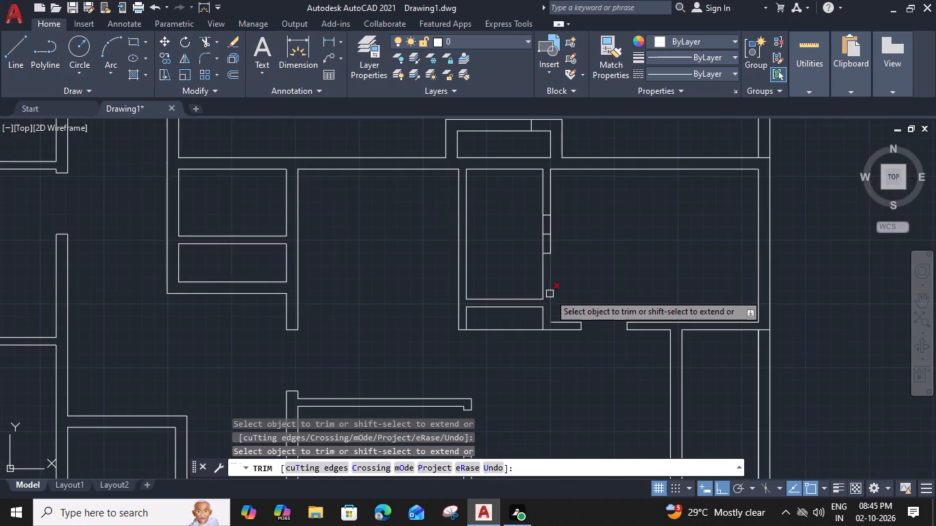
{"action": "scroll", "coordinate": [547, 237], "scroll_direction": "up", "scroll_amount": 2}
{"action": "left_click", "coordinate": [544, 230]}
{"action": "left_click", "coordinate": [586, 223]}
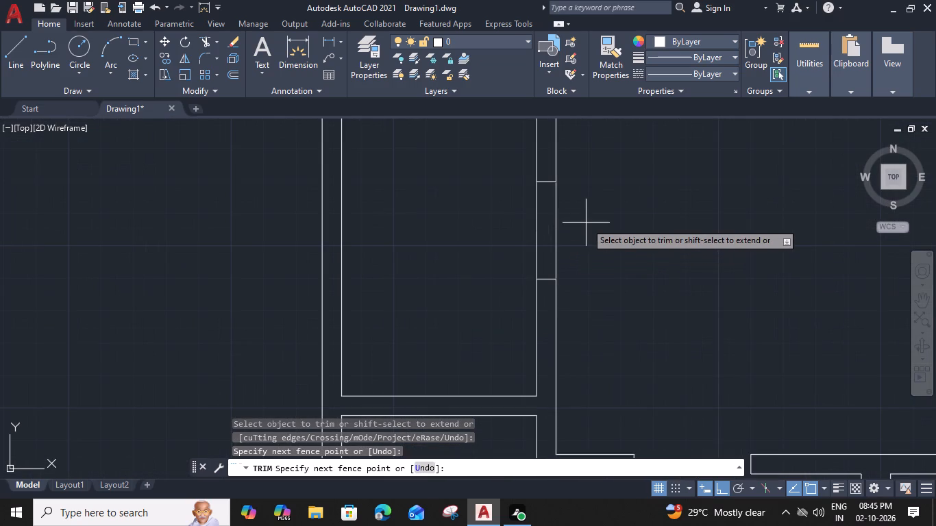
{"action": "left_click", "coordinate": [490, 254]}
{"action": "scroll", "coordinate": [491, 258], "scroll_direction": "down", "scroll_amount": 3}
{"action": "middle_click_drag", "start_coordinate": [562, 266], "coordinate": [569, 252]}
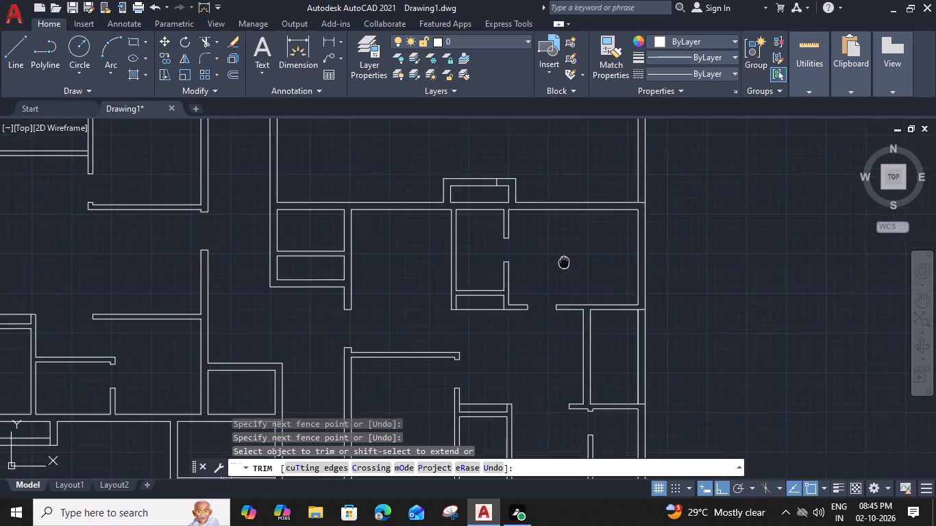
{"action": "middle_click_drag", "start_coordinate": [569, 252], "coordinate": [611, 195]}
{"action": "key", "text": "Escape"}
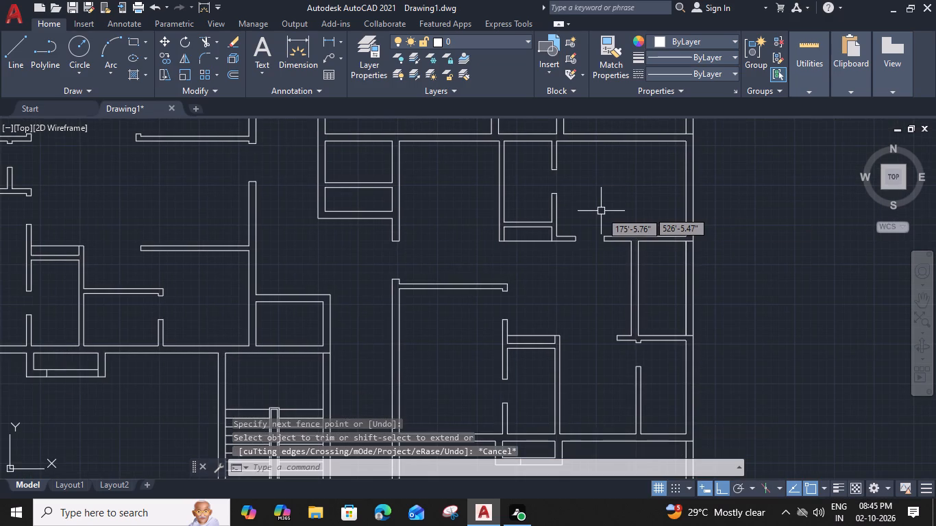
In the next apartment to the south, draw a short line across the west wall at the south-west room's north-west corner.
{"action": "scroll", "coordinate": [580, 310], "scroll_direction": "down", "scroll_amount": 2}
{"action": "middle_click_drag", "start_coordinate": [580, 308], "coordinate": [548, 143]}
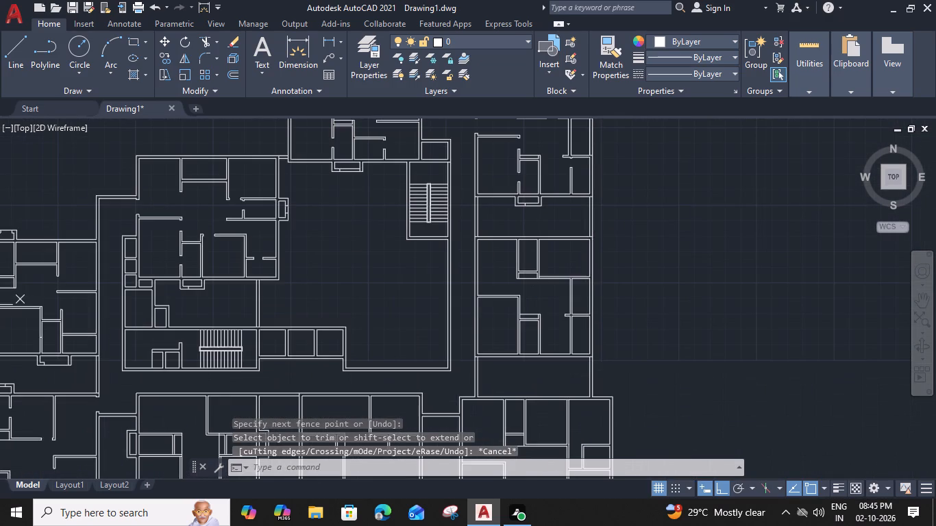
{"action": "middle_click_drag", "start_coordinate": [512, 290], "coordinate": [517, 246]}
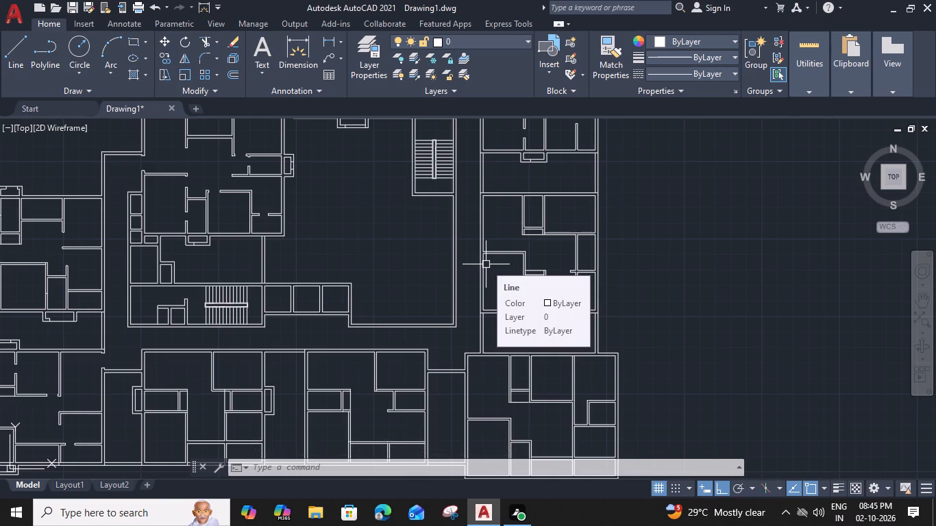
{"action": "scroll", "coordinate": [484, 265], "scroll_direction": "up", "scroll_amount": 2}
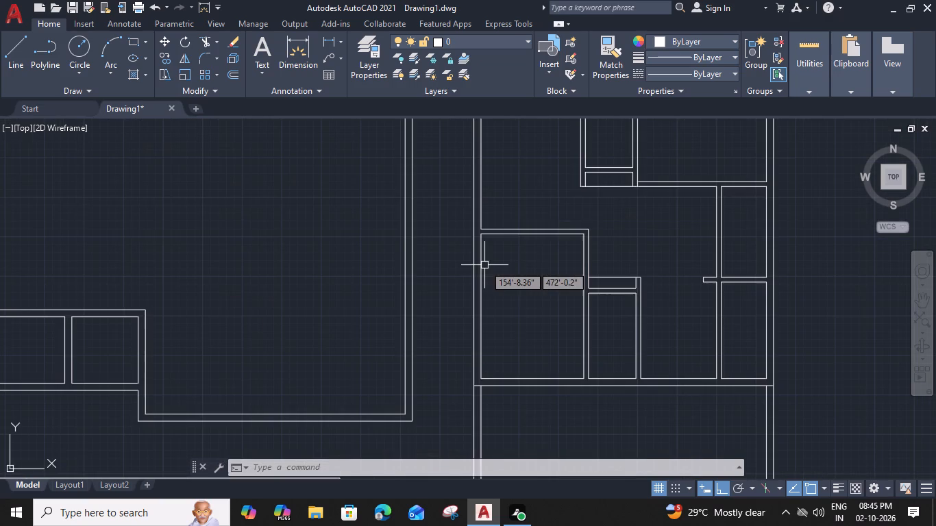
{"action": "type", "text": "l"}
{"action": "key", "text": "space"}
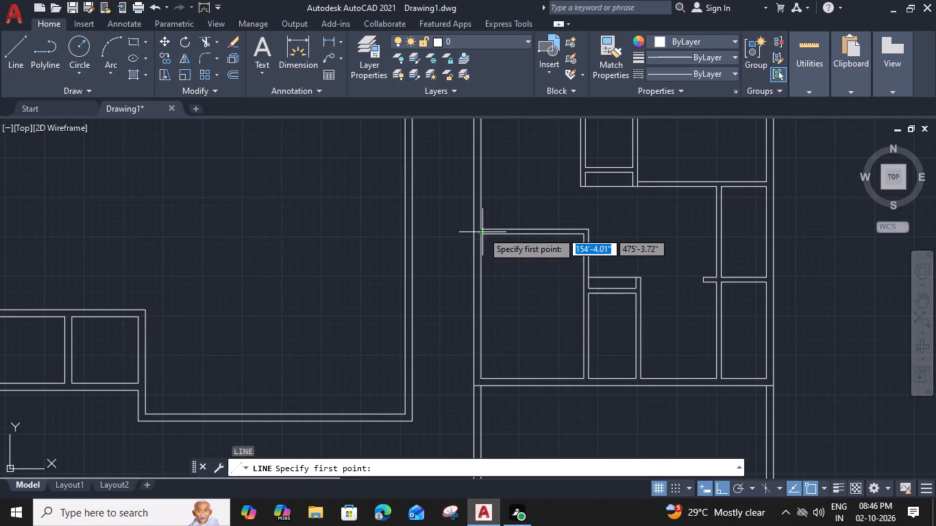
{"action": "scroll", "coordinate": [482, 230], "scroll_direction": "up", "scroll_amount": 3}
{"action": "left_click", "coordinate": [476, 221]}
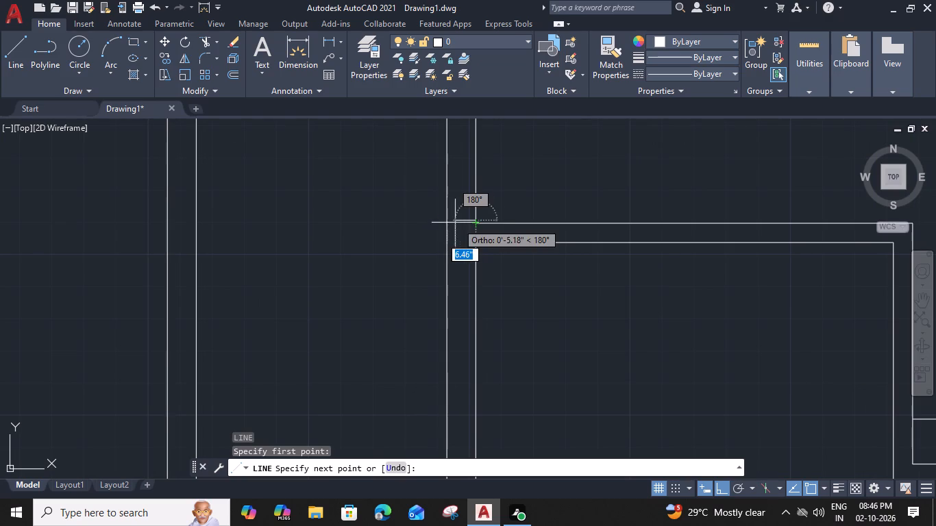
{"action": "left_click", "coordinate": [449, 220]}
{"action": "key", "text": "space"}
Draw a short line across the north end of the same south-west room's east wall.
{"action": "scroll", "coordinate": [465, 225], "scroll_direction": "down", "scroll_amount": 2}
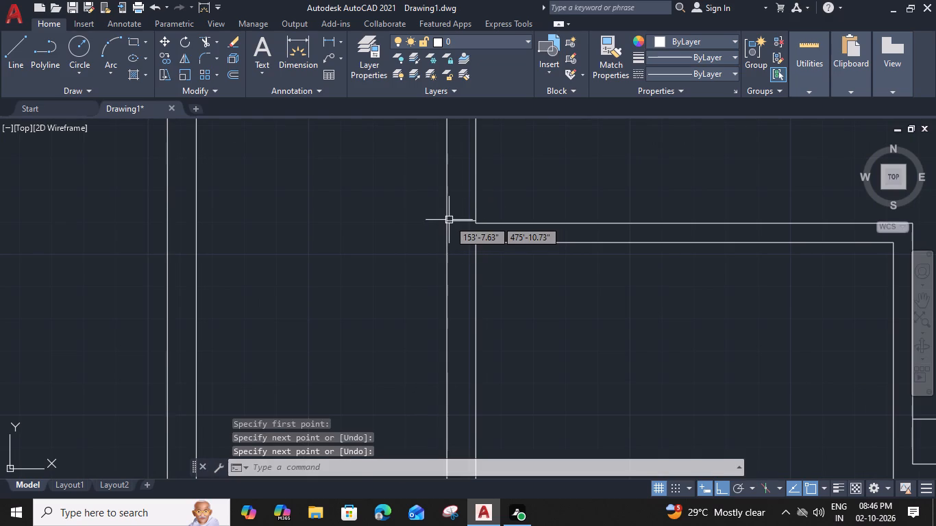
{"action": "middle_click_drag", "start_coordinate": [614, 253], "coordinate": [497, 209]}
{"action": "key", "text": "space"}
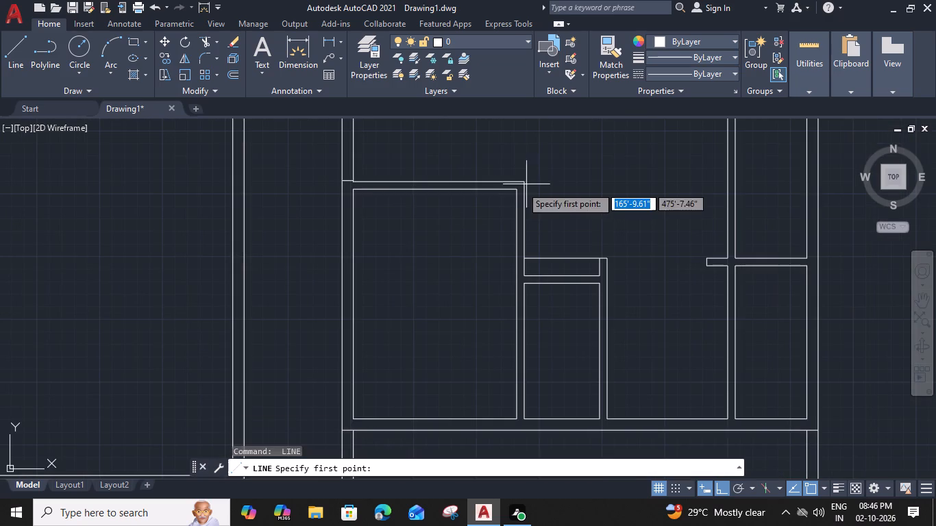
{"action": "left_click", "coordinate": [513, 191]}
{"action": "left_click", "coordinate": [524, 193]}
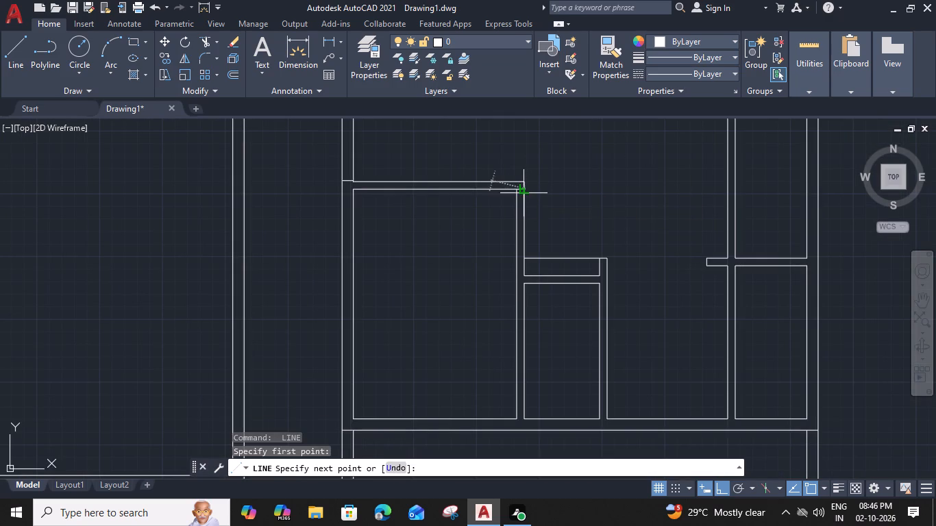
{"action": "key", "text": "space"}
{"action": "middle_click_drag", "start_coordinate": [539, 270], "coordinate": [536, 234]}
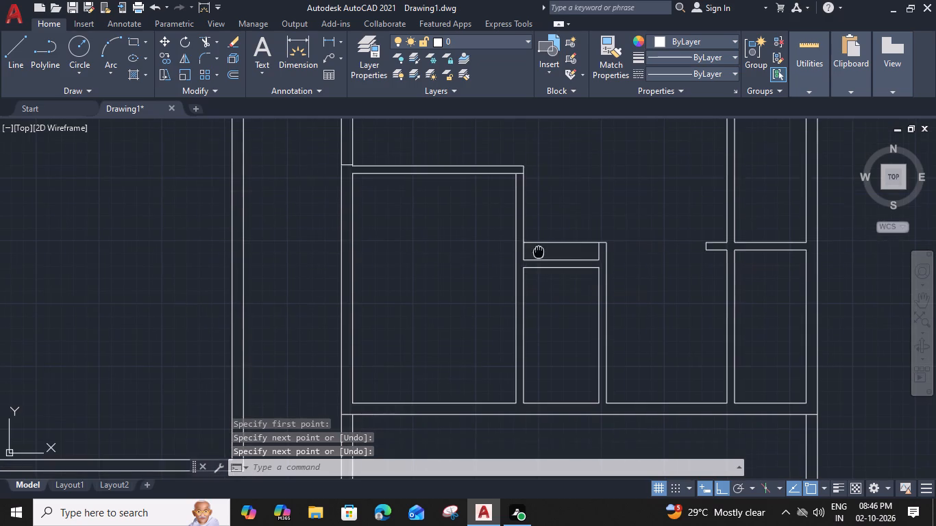
{"action": "middle_click_drag", "start_coordinate": [536, 234], "coordinate": [532, 191]}
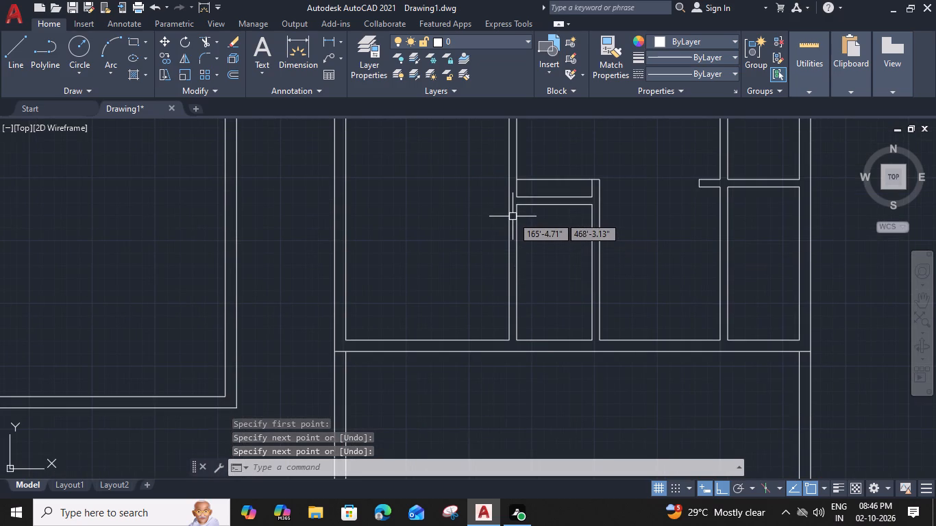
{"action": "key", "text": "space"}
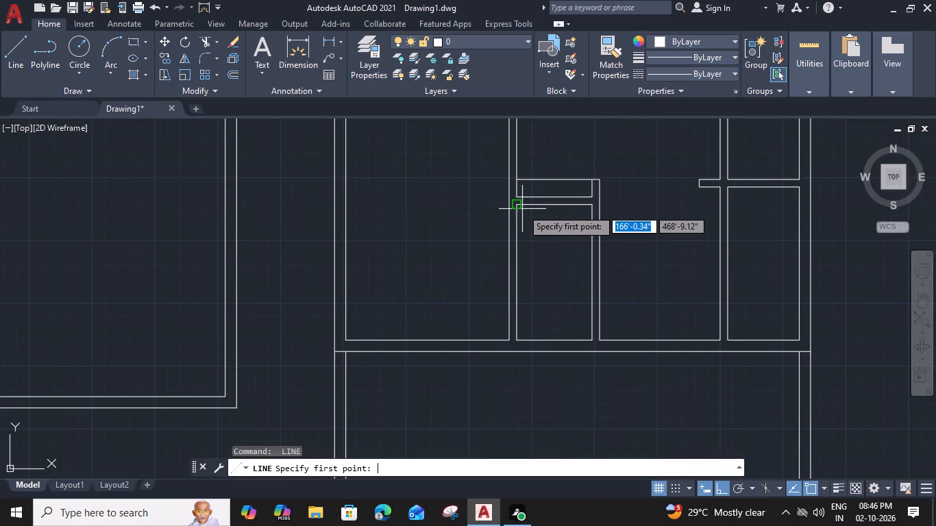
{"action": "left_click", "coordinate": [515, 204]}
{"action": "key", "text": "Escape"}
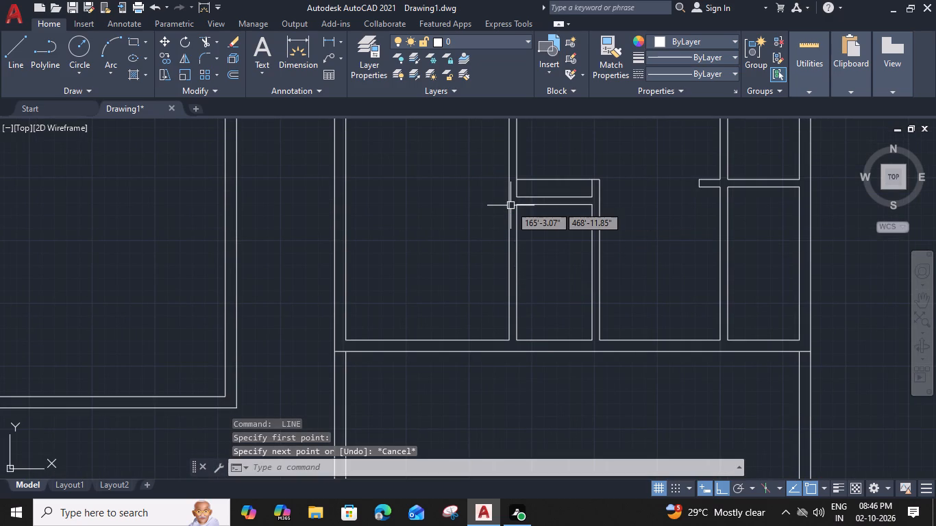
Draw a short line across the wall between the south-west room and narrow south room, at the midpoint of the narrow room's side.
{"action": "key", "text": "space"}
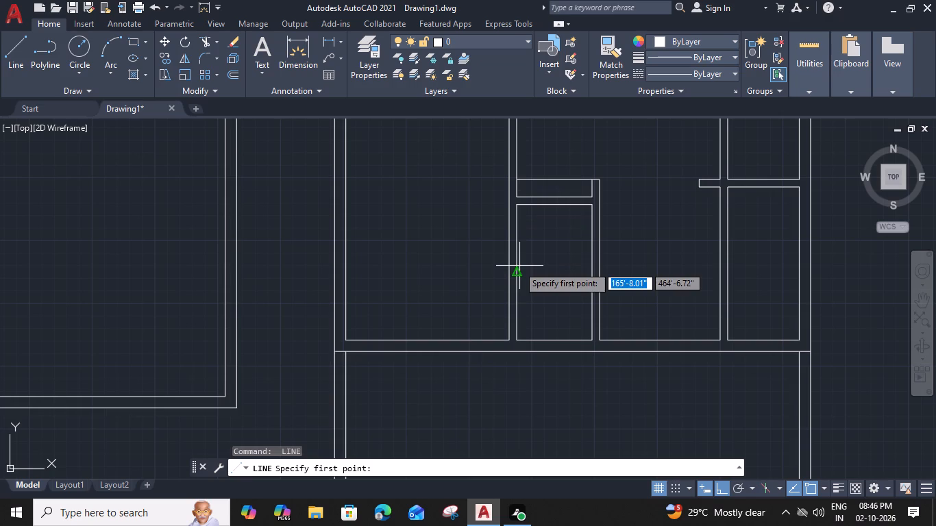
{"action": "left_click", "coordinate": [517, 271]}
{"action": "left_click", "coordinate": [511, 273]}
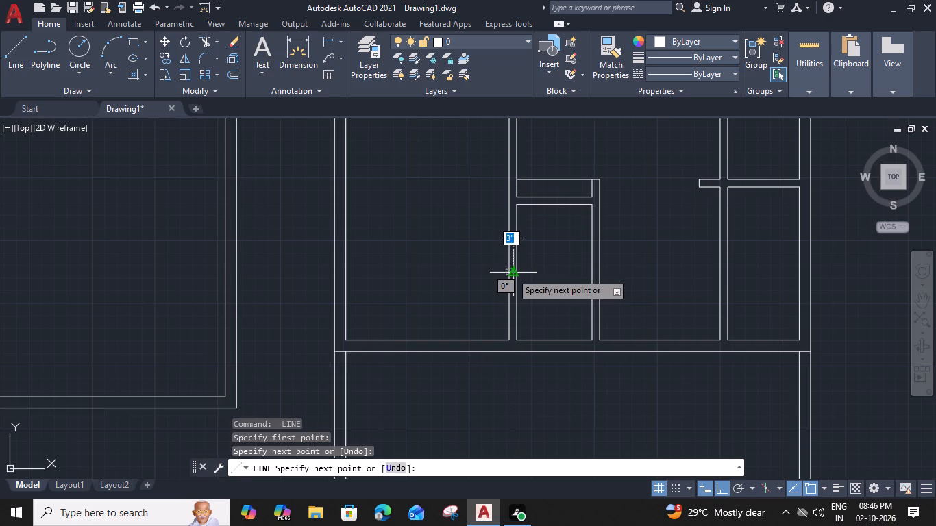
{"action": "key", "text": "space"}
Draw a short line across the north end of the south-east room's west wall.
{"action": "middle_click_drag", "start_coordinate": [604, 219], "coordinate": [532, 221]}
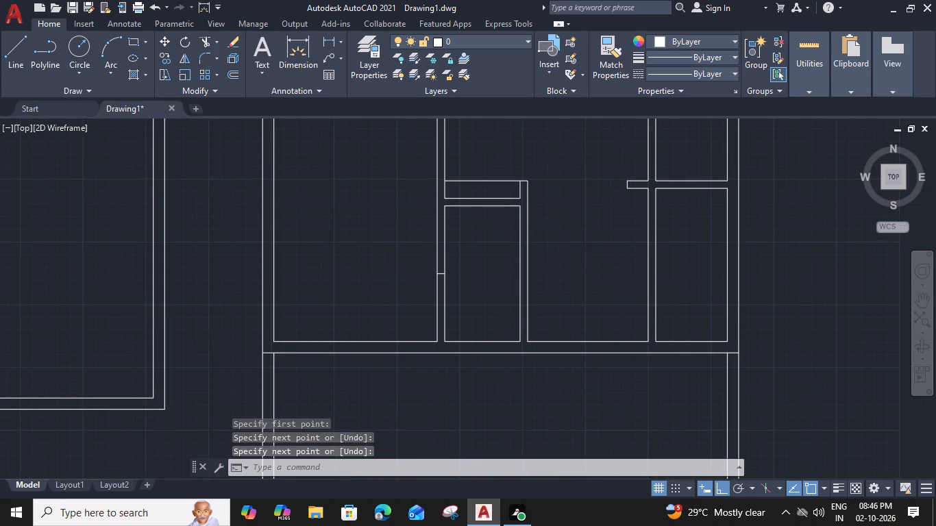
{"action": "key", "text": "space"}
{"action": "left_click", "coordinate": [650, 189]}
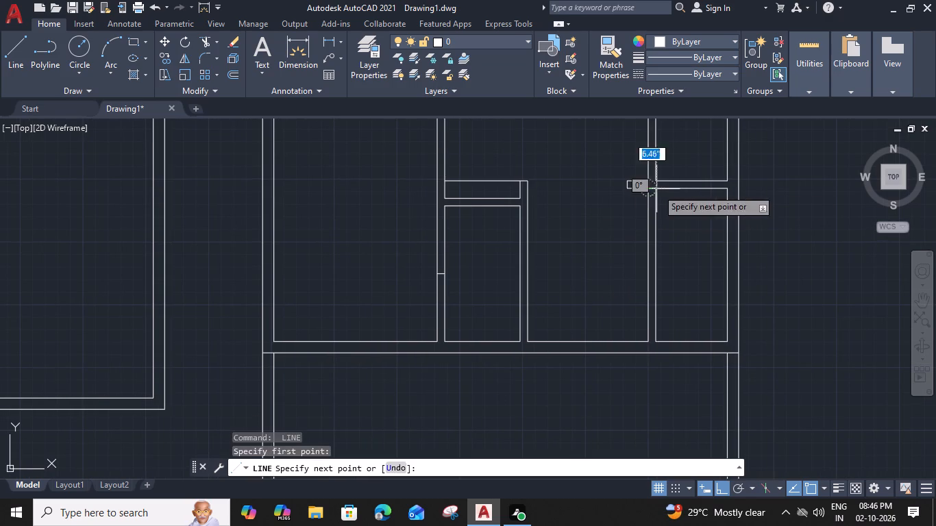
{"action": "left_click", "coordinate": [658, 190]}
{"action": "key", "text": "space"}
Draw a short line across the wall between the narrow north room and north-east room, at the midpoint of the narrow room's side.
{"action": "middle_click_drag", "start_coordinate": [578, 186], "coordinate": [557, 308]}
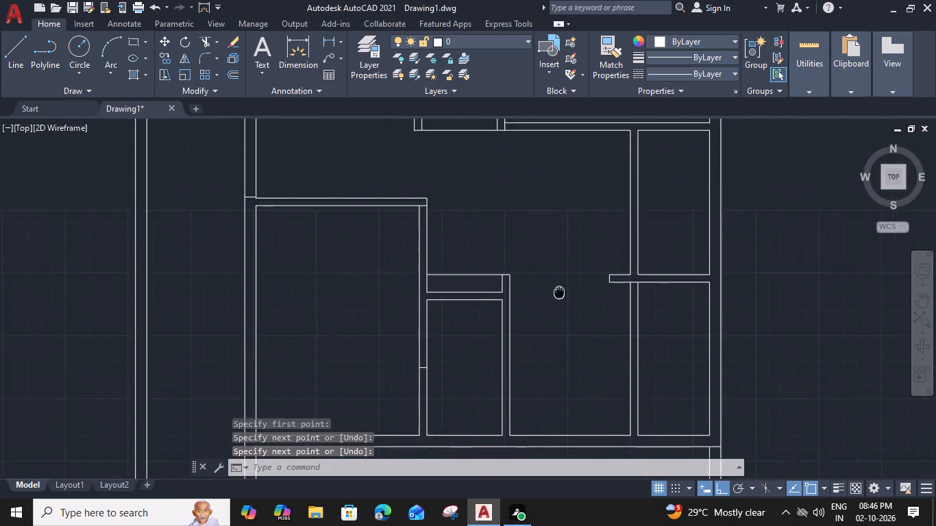
{"action": "middle_click_drag", "start_coordinate": [557, 308], "coordinate": [553, 345]}
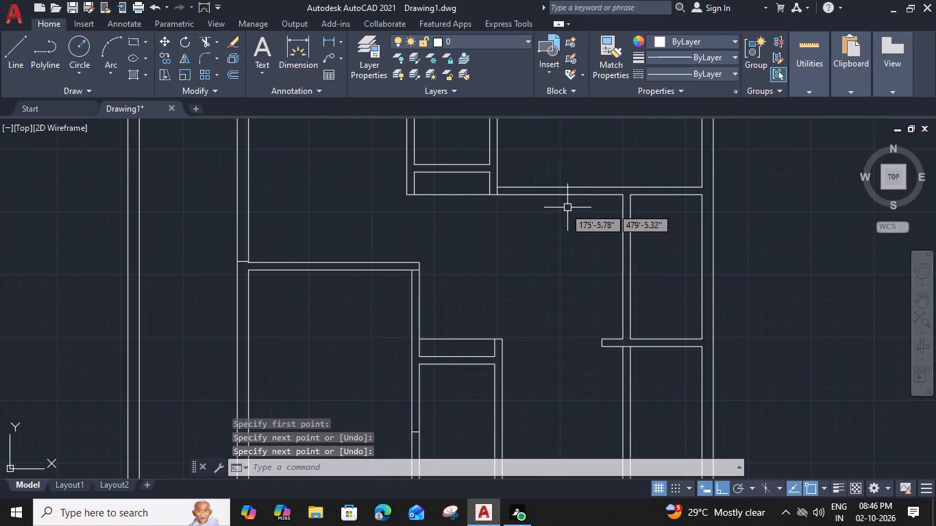
{"action": "middle_click_drag", "start_coordinate": [509, 218], "coordinate": [521, 342]}
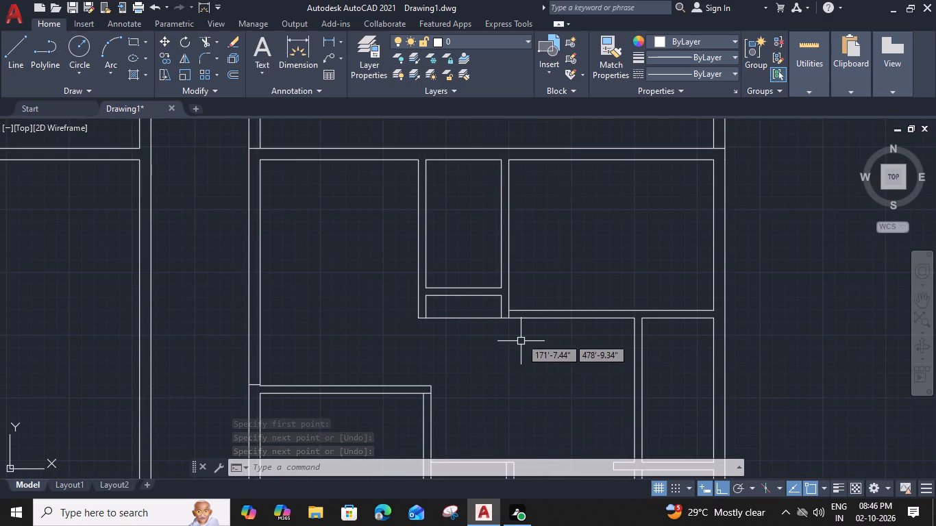
{"action": "key", "text": "space"}
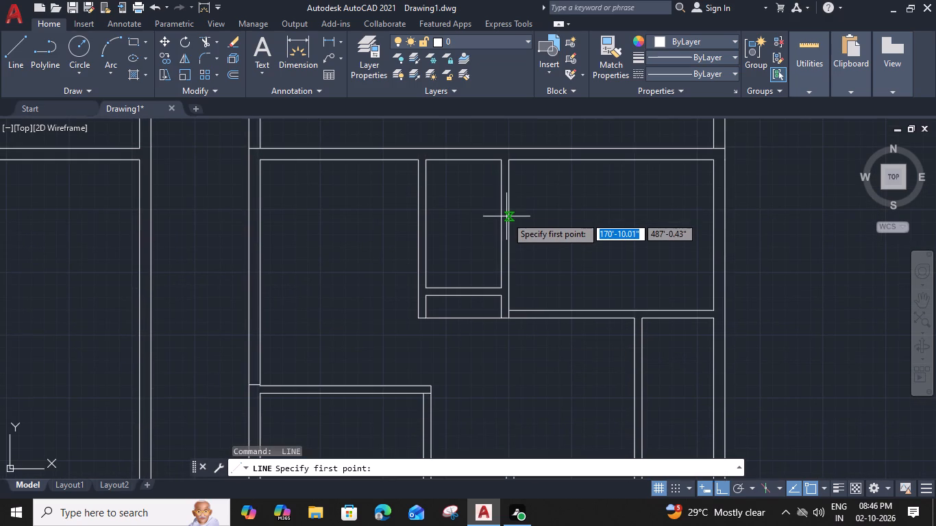
{"action": "left_click", "coordinate": [500, 225]}
{"action": "left_click", "coordinate": [508, 225]}
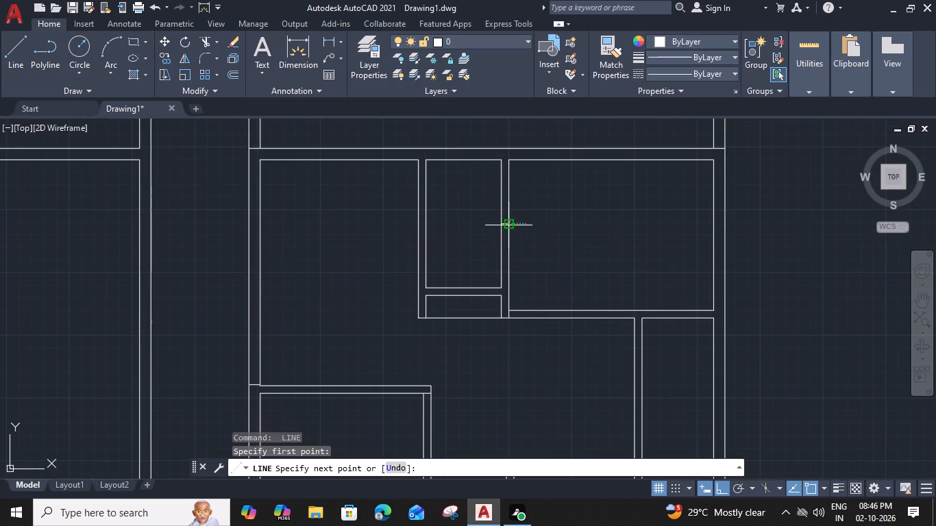
{"action": "key", "text": "space"}
Offset the short line across the apartment's west wall 6" north, and offset that copy 4' further north.
{"action": "middle_click_drag", "start_coordinate": [416, 349], "coordinate": [489, 289]}
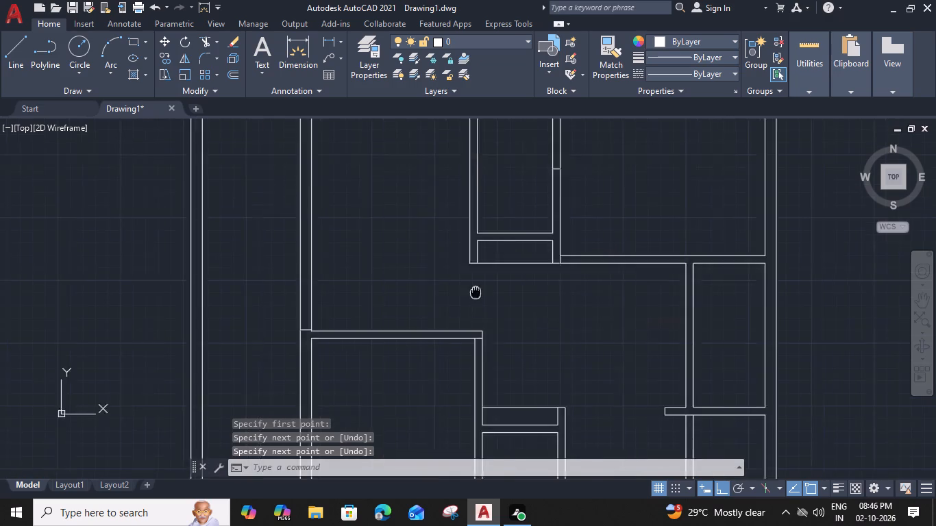
{"action": "middle_click_drag", "start_coordinate": [489, 289], "coordinate": [554, 274]}
{"action": "key", "text": "Escape"}
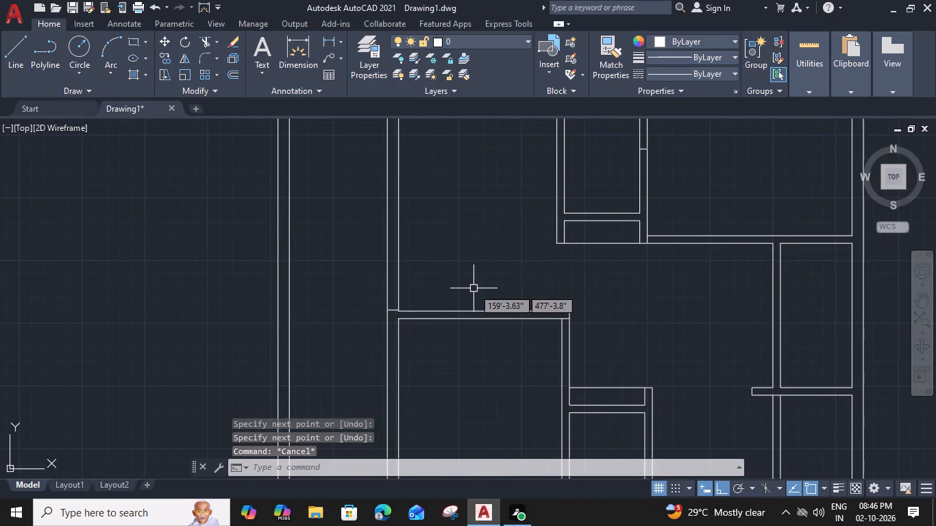
{"action": "scroll", "coordinate": [413, 308], "scroll_direction": "up", "scroll_amount": 1}
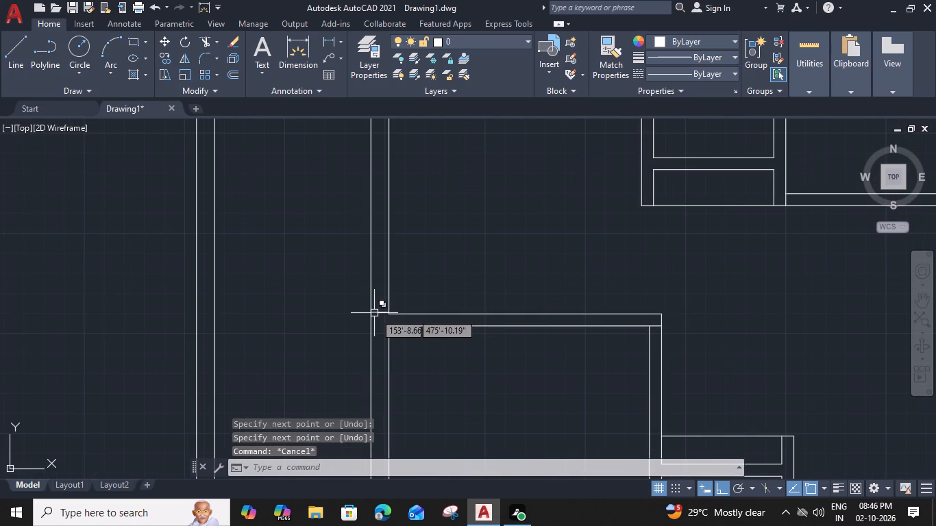
{"action": "left_click", "coordinate": [375, 313]}
{"action": "key", "text": "o"}
{"action": "key", "text": "space"}
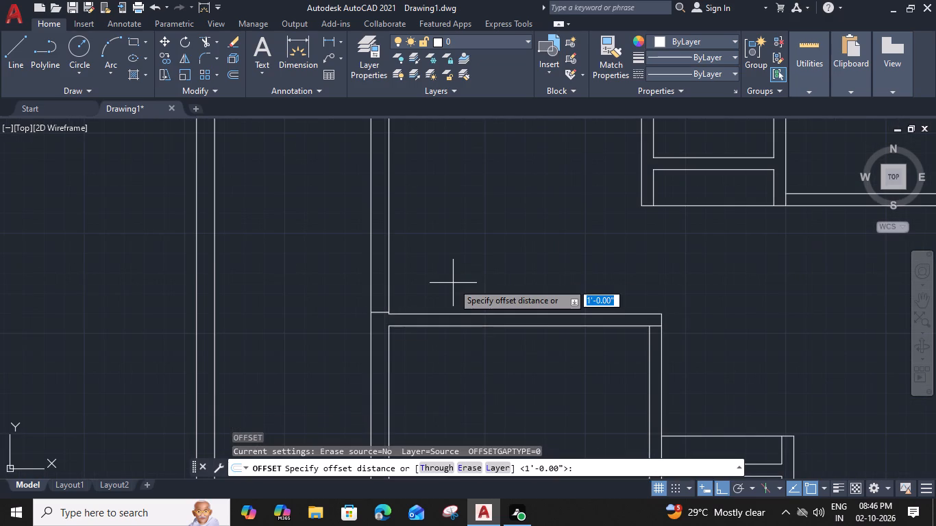
{"action": "key", "text": "6"}
{"action": "key", "text": "shift+quotedbl"}
{"action": "key", "text": "Return"}
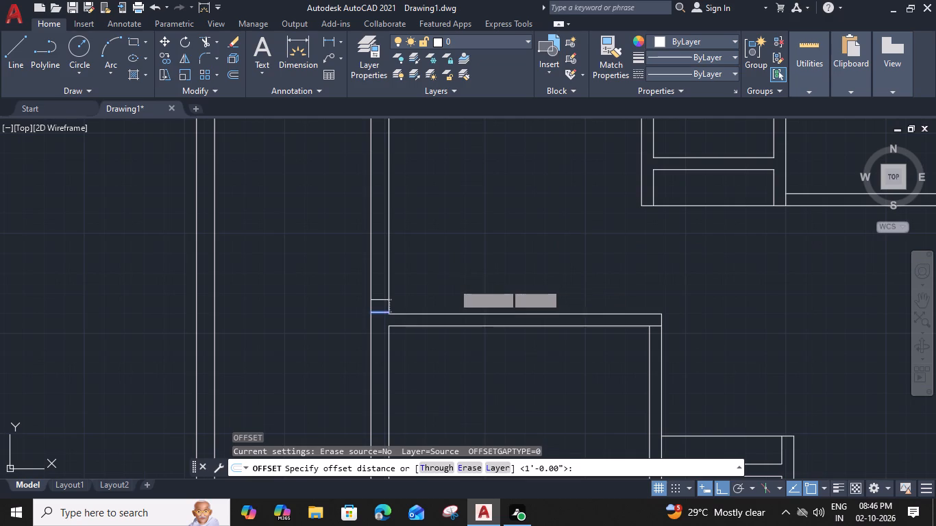
{"action": "left_click", "coordinate": [453, 283]}
{"action": "left_click", "coordinate": [382, 299]}
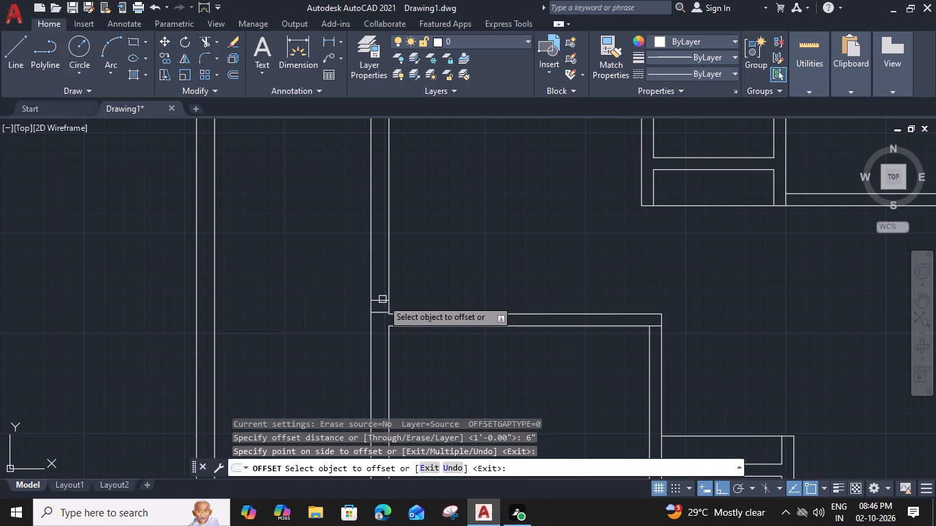
{"action": "key", "text": "4"}
{"action": "key", "text": "apostrophe"}
{"action": "key", "text": "space"}
Offset the short line at the north end of the south-west room's east wall 3" south, and that copy 3' further south.
{"action": "scroll", "coordinate": [664, 285], "scroll_direction": "down", "scroll_amount": 1}
{"action": "middle_click_drag", "start_coordinate": [626, 272], "coordinate": [530, 223]}
{"action": "scroll", "coordinate": [569, 291], "scroll_direction": "up", "scroll_amount": 2}
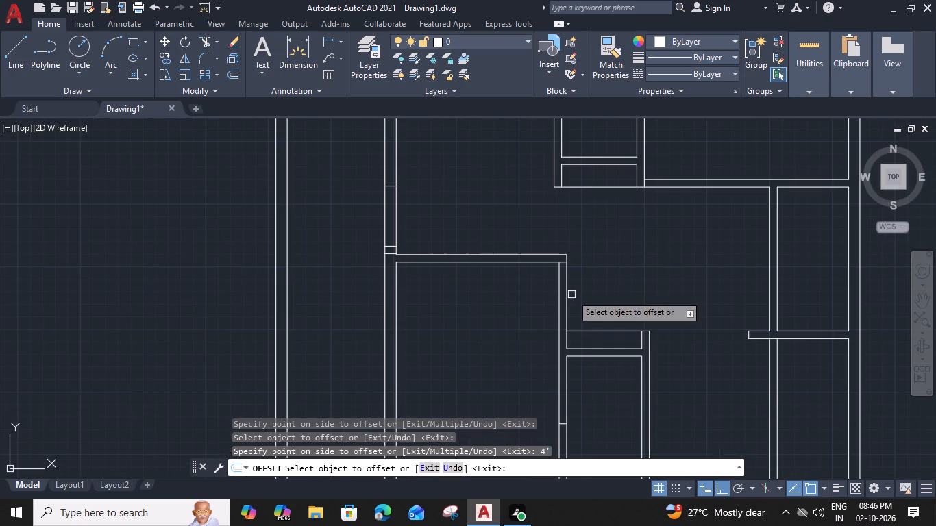
{"action": "left_click", "coordinate": [556, 218]}
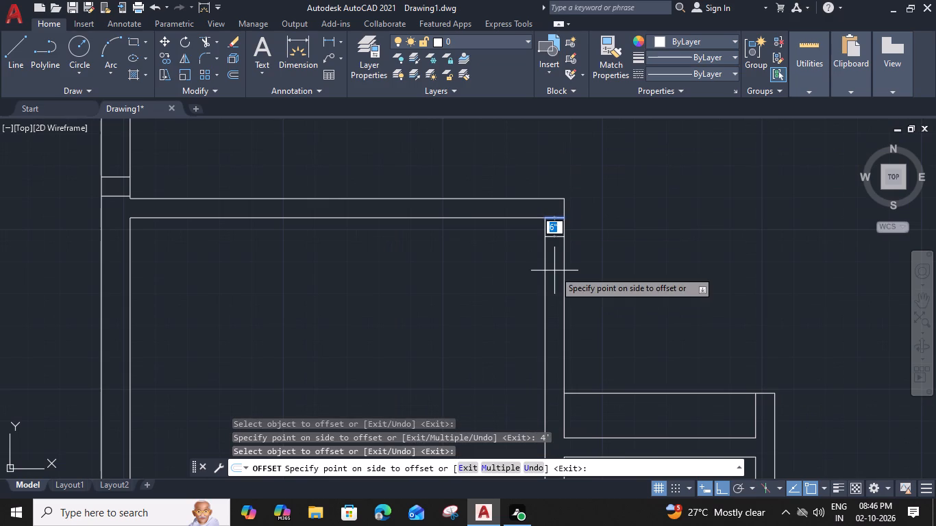
{"action": "type", "text": "3\""}
{"action": "key", "text": "Return"}
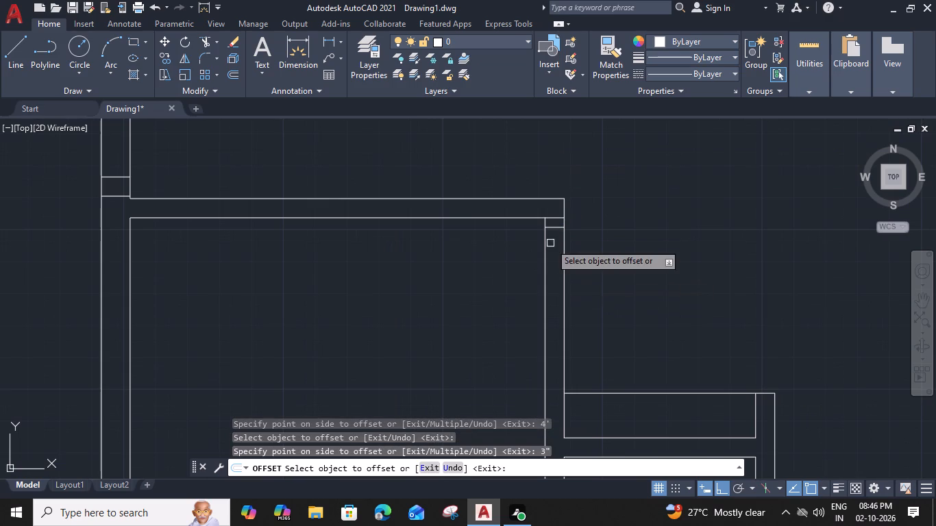
{"action": "left_click", "coordinate": [552, 228]}
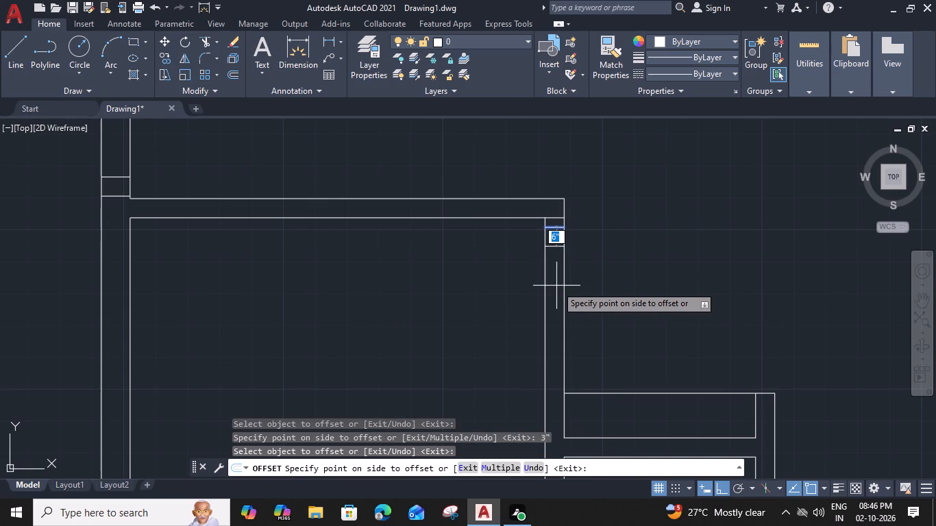
{"action": "type", "text": "3'"}
{"action": "key", "text": "space"}
Offset the midpoint line between the south-west room and narrow south room 1'3" to the north and 1'3" to the south.
{"action": "scroll", "coordinate": [559, 288], "scroll_direction": "down", "scroll_amount": 2}
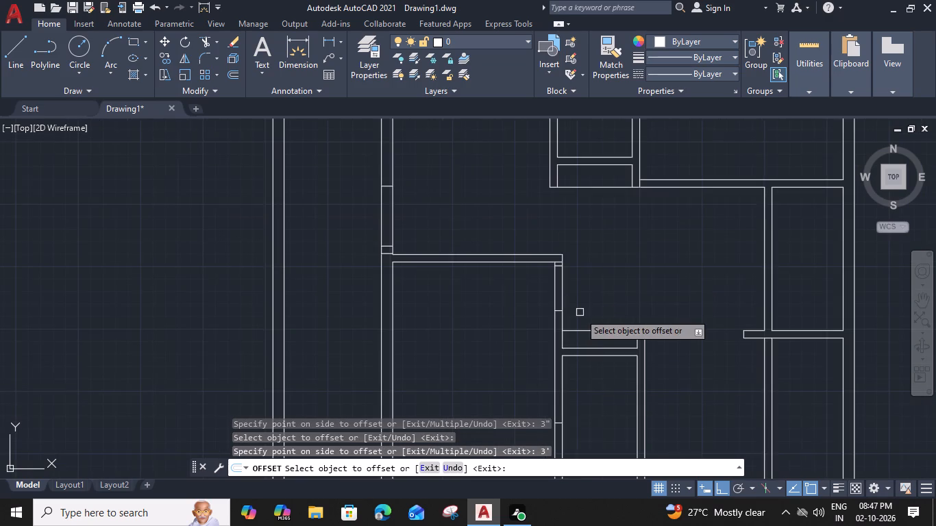
{"action": "middle_click_drag", "start_coordinate": [580, 313], "coordinate": [533, 121]}
{"action": "scroll", "coordinate": [514, 240], "scroll_direction": "up", "scroll_amount": 2}
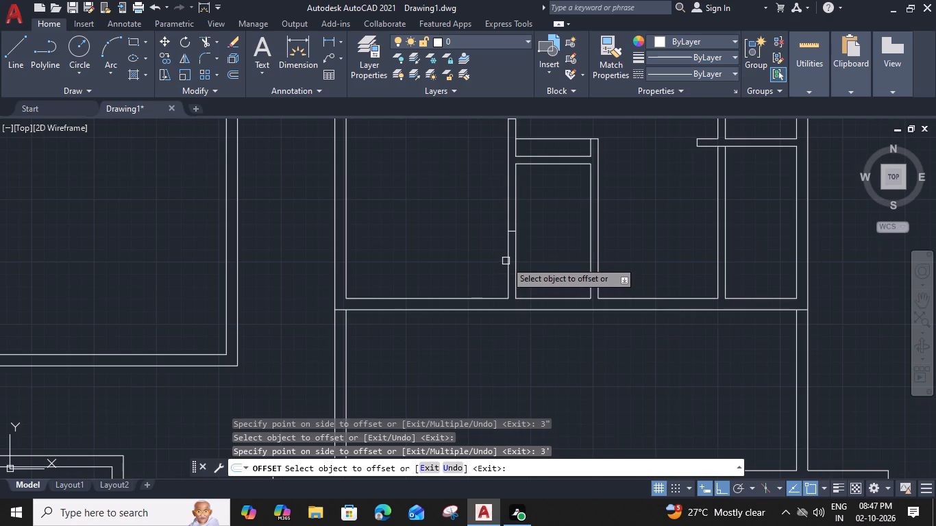
{"action": "scroll", "coordinate": [510, 227], "scroll_direction": "up", "scroll_amount": 1}
{"action": "left_click", "coordinate": [510, 231]}
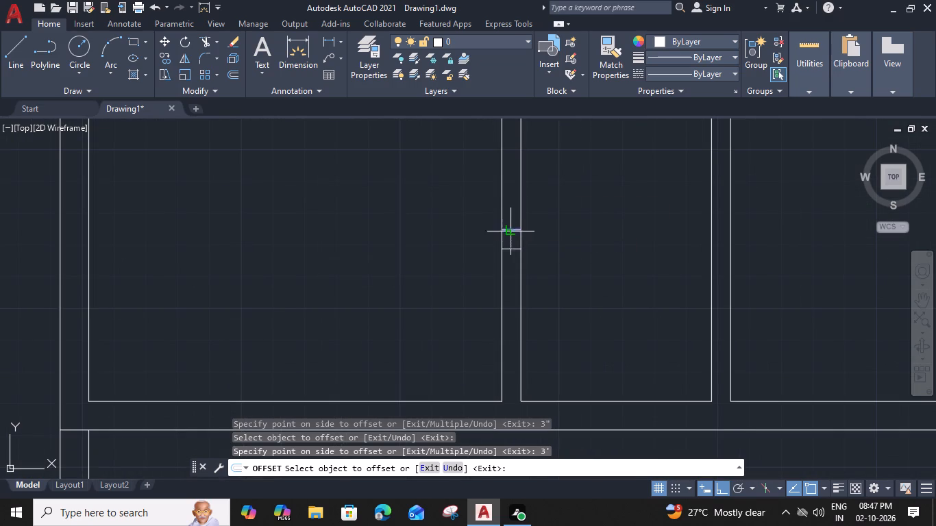
{"action": "key", "text": "1"}
{"action": "key", "text": "apostrophe"}
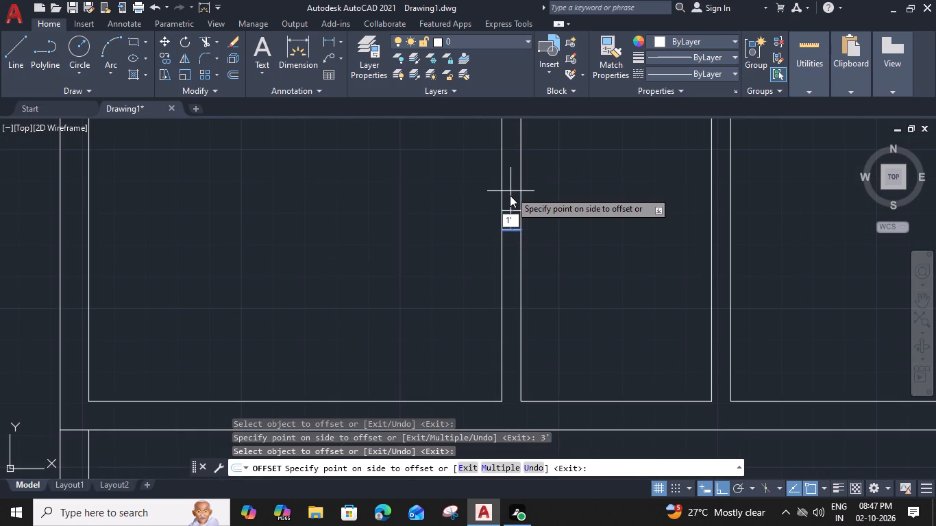
{"action": "key", "text": "3"}
{"action": "key", "text": "shift+quotedbl"}
{"action": "key", "text": "Return"}
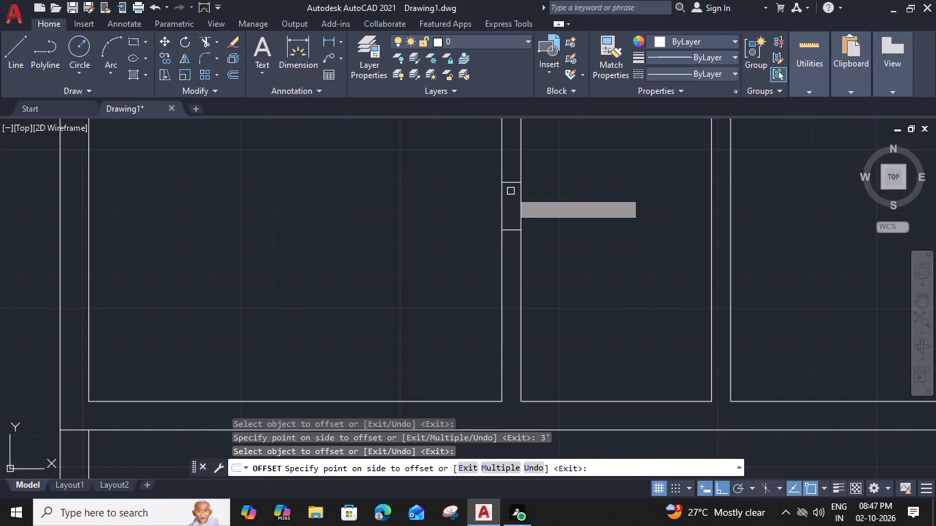
{"action": "left_click", "coordinate": [513, 228]}
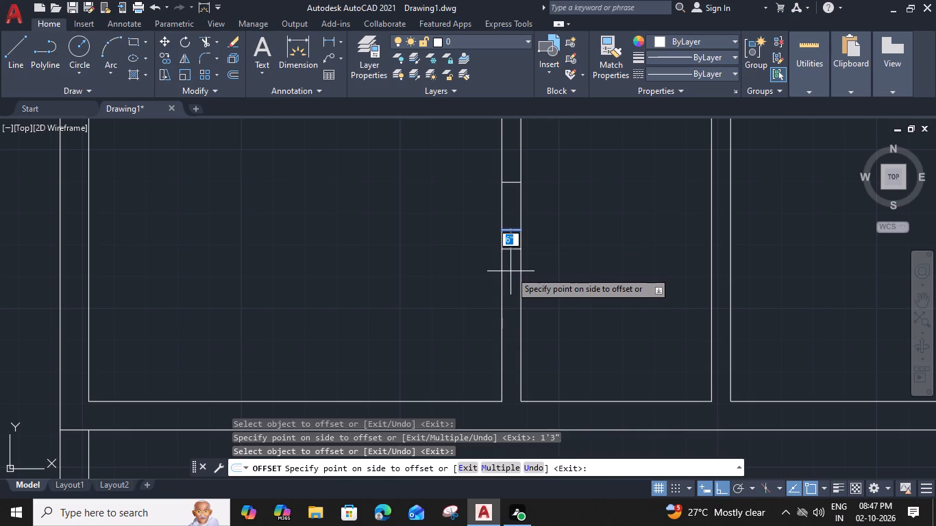
{"action": "key", "text": "1"}
{"action": "key", "text": "apostrophe"}
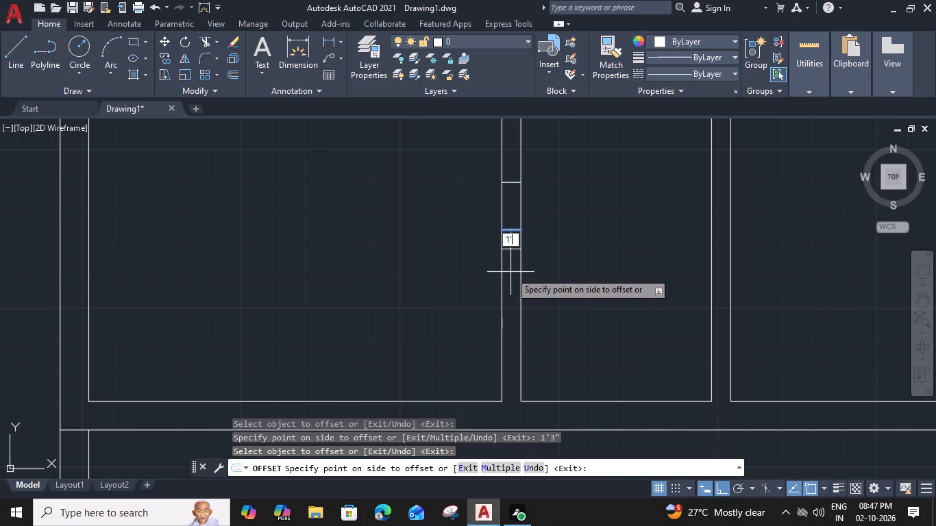
{"action": "key", "text": "3"}
{"action": "key", "text": "shift+quotedbl"}
{"action": "key", "text": "Return"}
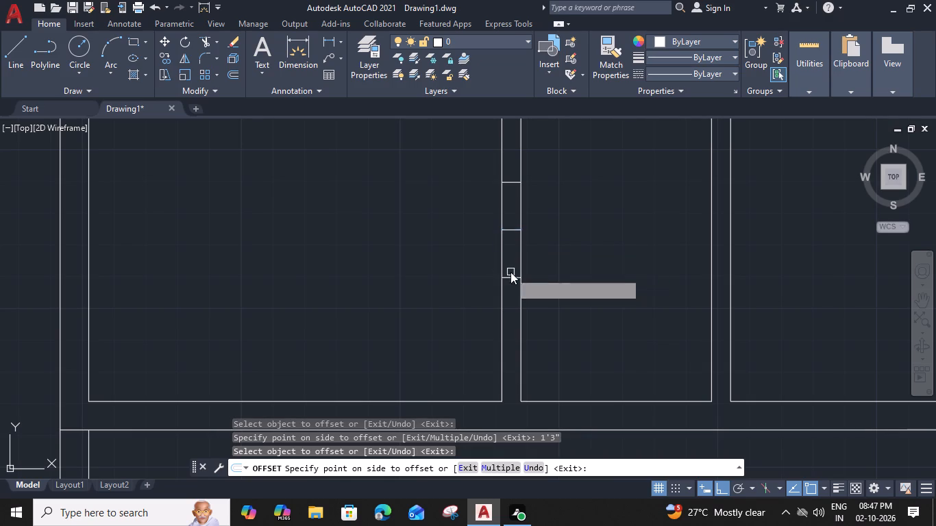
Offset the short line at the north end of the south-east room's west wall 3" south, and that copy 2'6" further south.
{"action": "scroll", "coordinate": [511, 268], "scroll_direction": "down", "scroll_amount": 1}
{"action": "middle_click_drag", "start_coordinate": [577, 250], "coordinate": [463, 314]}
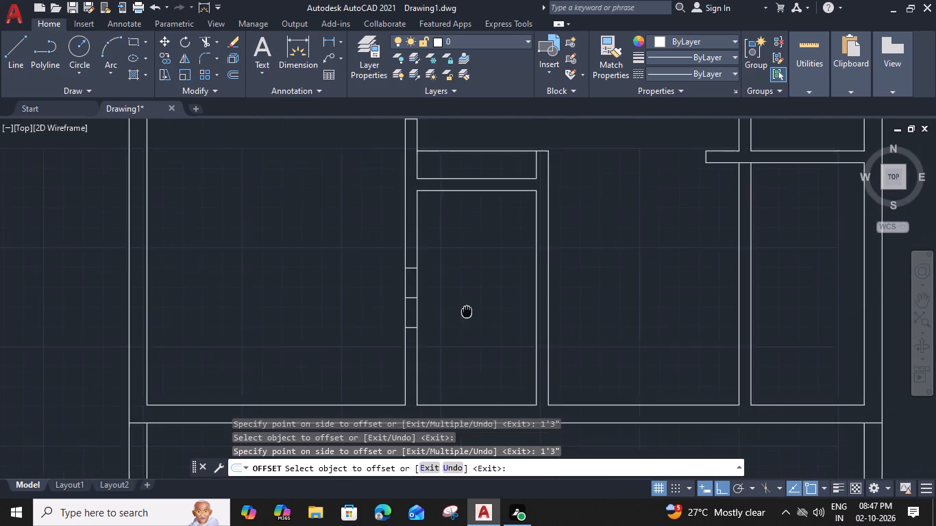
{"action": "middle_click_drag", "start_coordinate": [463, 314], "coordinate": [369, 355]}
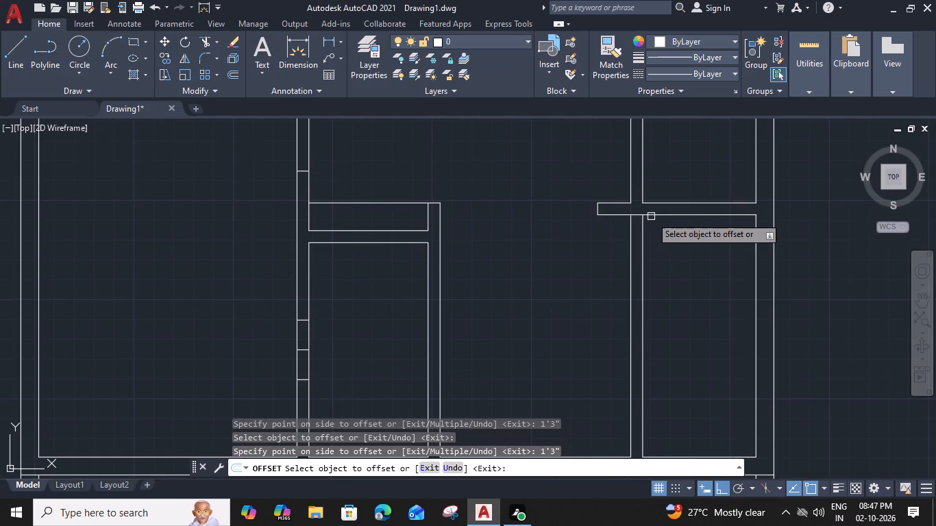
{"action": "scroll", "coordinate": [641, 209], "scroll_direction": "up", "scroll_amount": 2}
{"action": "left_click", "coordinate": [631, 223]}
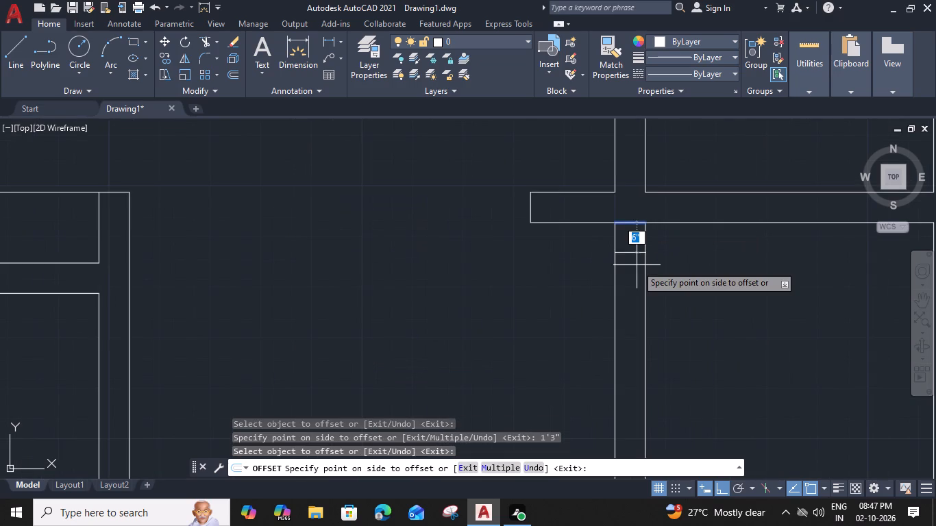
{"action": "key", "text": "3"}
{"action": "key", "text": "shift+quotedbl"}
{"action": "key", "text": "Return"}
{"action": "left_click", "coordinate": [630, 240]}
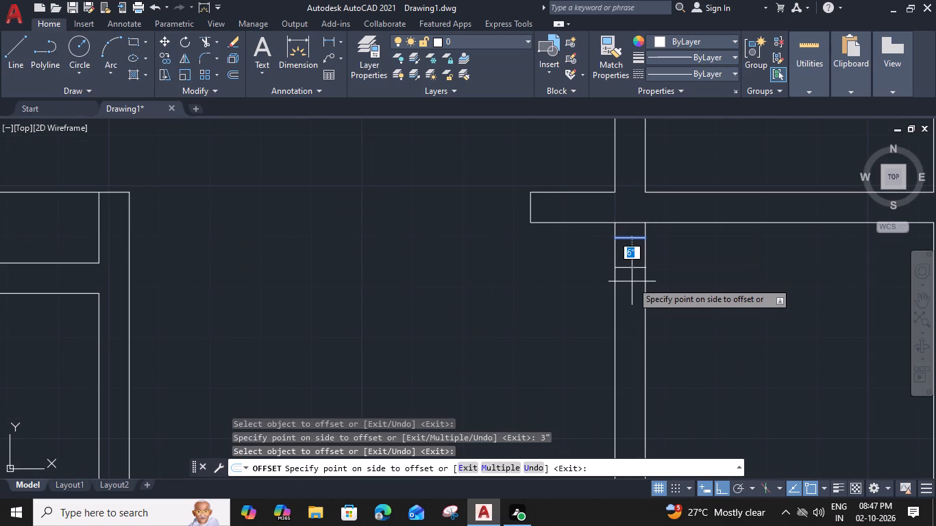
{"action": "key", "text": "2"}
{"action": "key", "text": "apostrophe"}
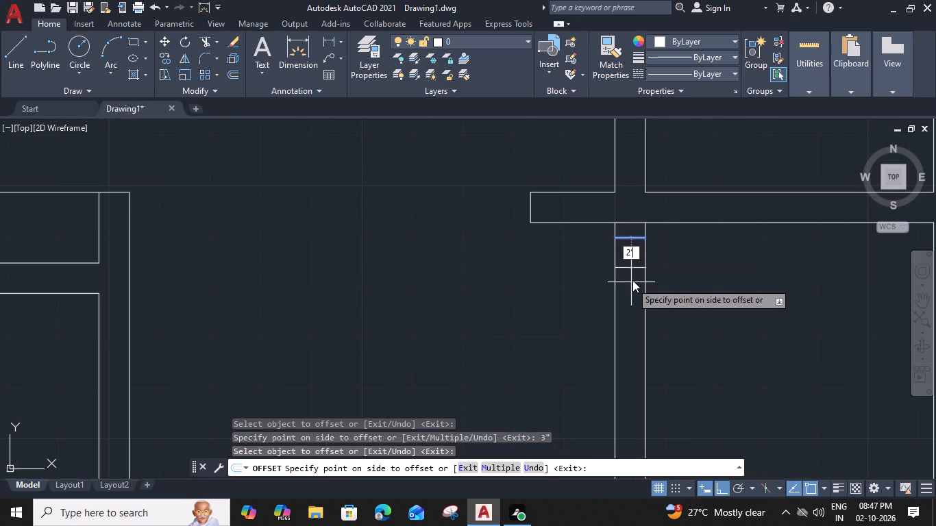
{"action": "key", "text": "6"}
{"action": "key", "text": "shift+quotedbl"}
{"action": "key", "text": "Return"}
Trim the end of the narrow north room's east wall line where it crosses the north-east room's south wall.
{"action": "scroll", "coordinate": [631, 279], "scroll_direction": "down", "scroll_amount": 3}
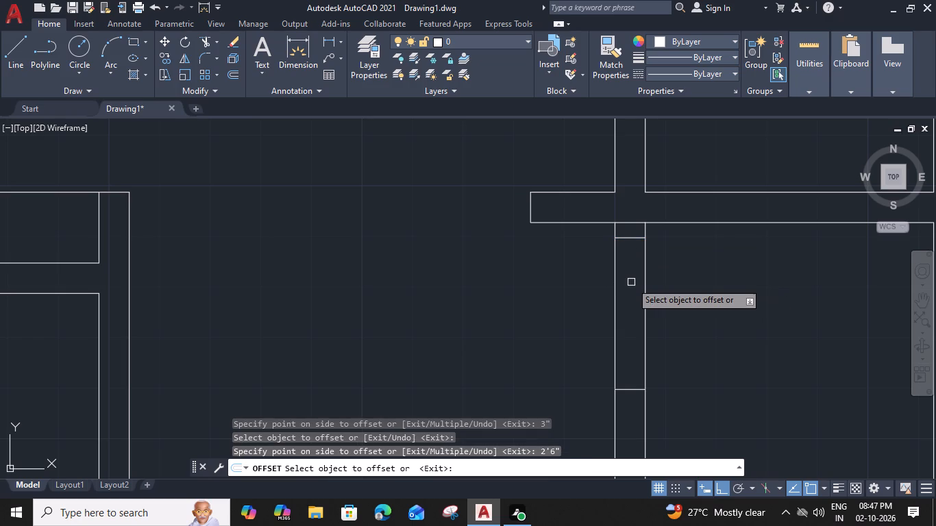
{"action": "middle_click_drag", "start_coordinate": [560, 214], "coordinate": [593, 357]}
{"action": "middle_click_drag", "start_coordinate": [539, 139], "coordinate": [604, 240]}
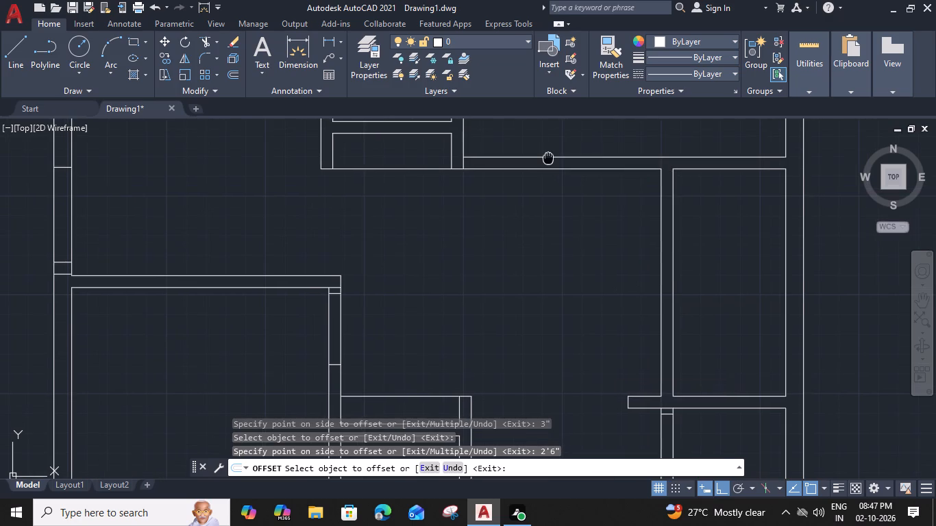
{"action": "scroll", "coordinate": [550, 258], "scroll_direction": "up", "scroll_amount": 1}
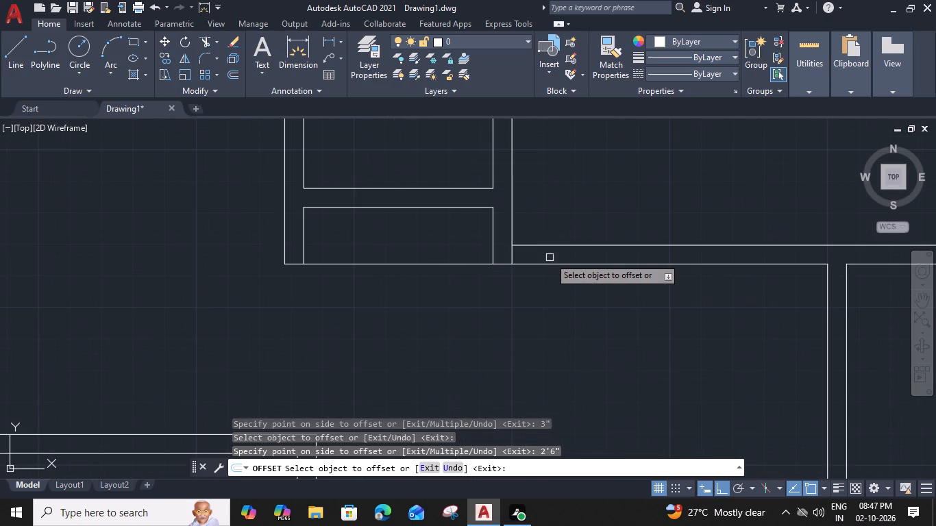
{"action": "left_click", "coordinate": [515, 253]}
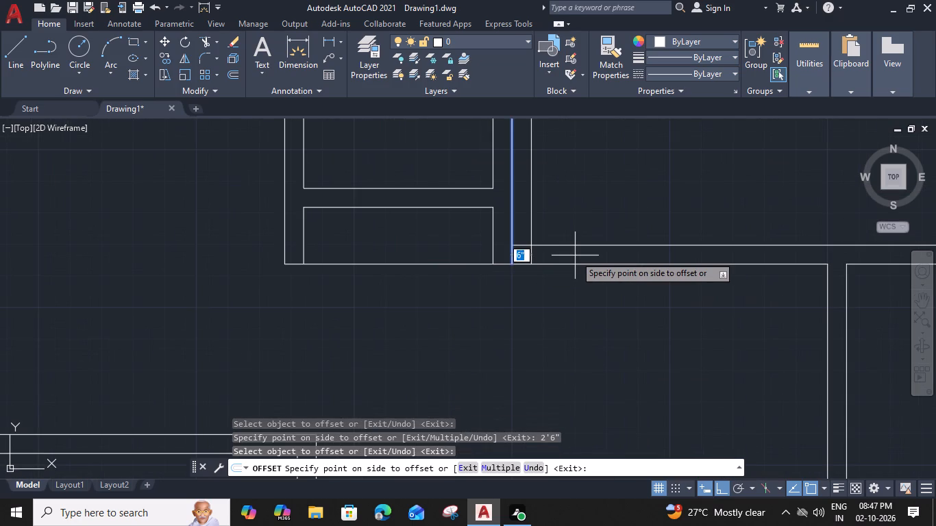
{"action": "key", "text": "Escape"}
{"action": "type", "text": "tr"}
{"action": "key", "text": "space"}
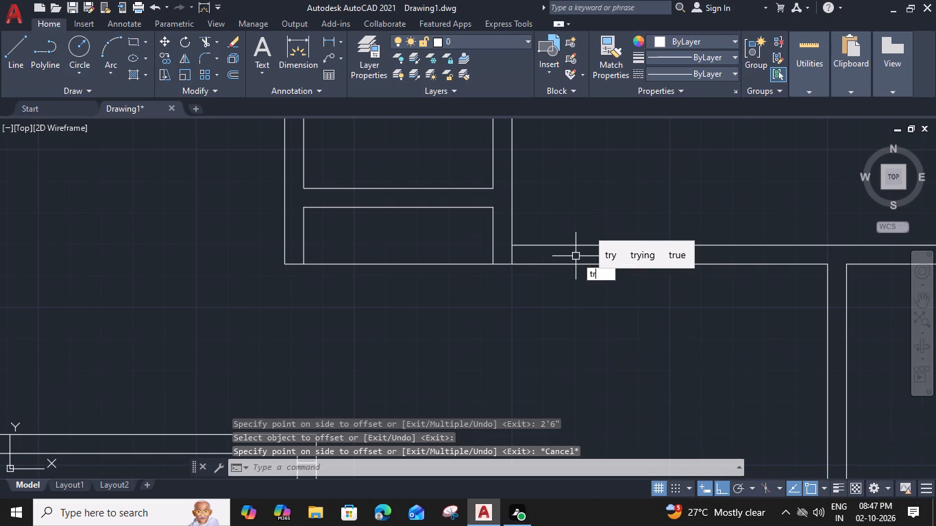
{"action": "left_click", "coordinate": [514, 253]}
{"action": "key", "text": "Escape"}
Draw a short line across the west end of the north-east room's south wall, in line with its west wall face.
{"action": "type", "text": "l"}
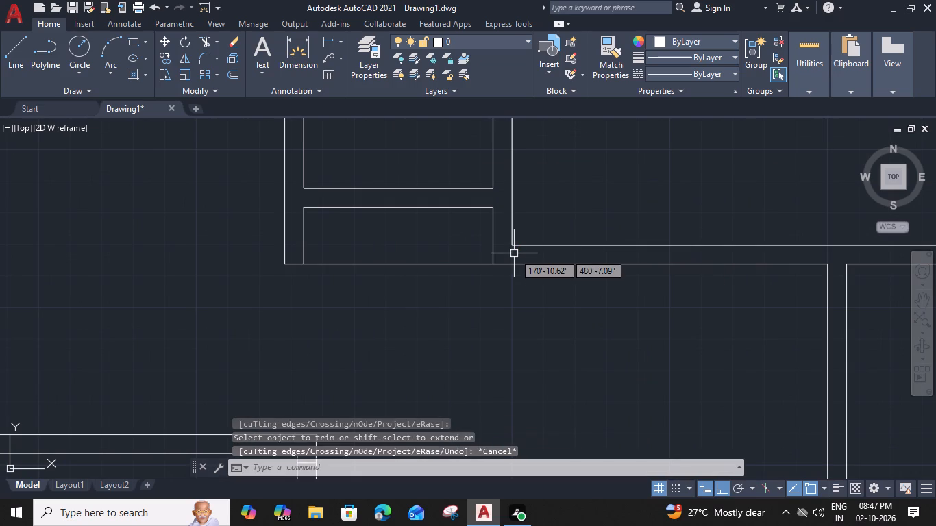
{"action": "key", "text": "space"}
{"action": "left_click", "coordinate": [510, 247]}
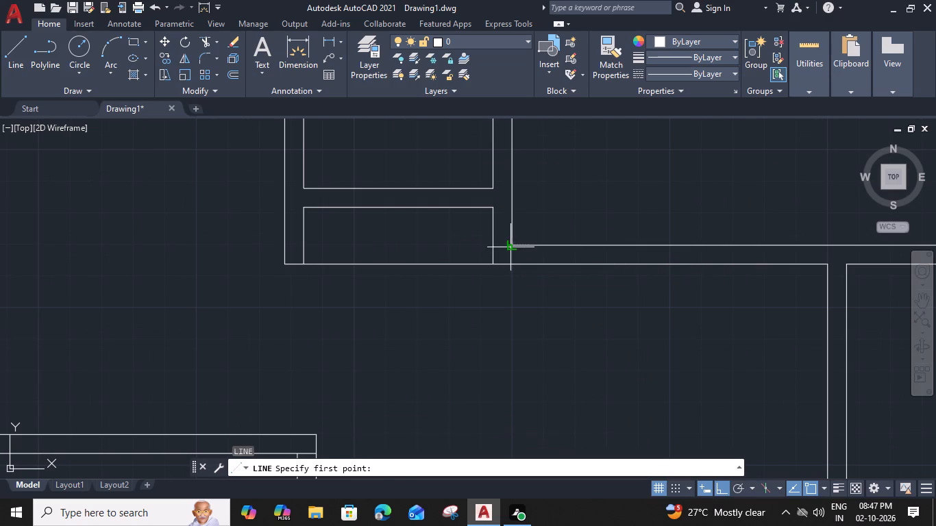
{"action": "left_click", "coordinate": [513, 263]}
{"action": "key", "text": "Escape"}
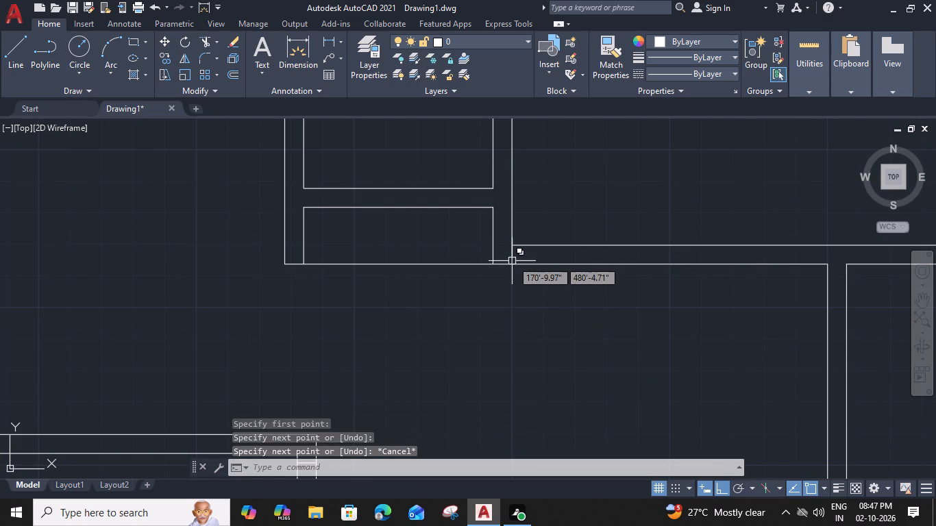
Offset the short line at the west end of the north-east room's south wall 2' east, and that copy 3' further east.
{"action": "left_click", "coordinate": [512, 258]}
{"action": "type", "text": "o"}
{"action": "key", "text": "space"}
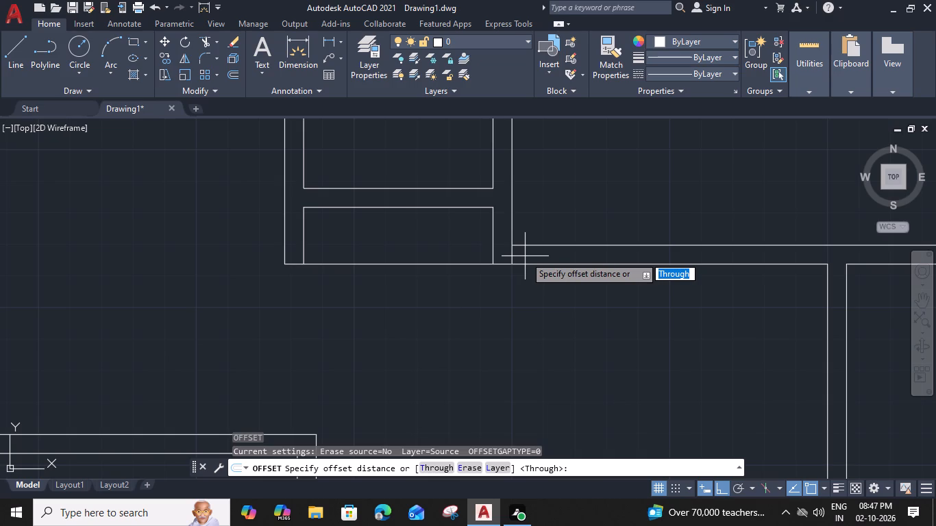
{"action": "type", "text": "2'"}
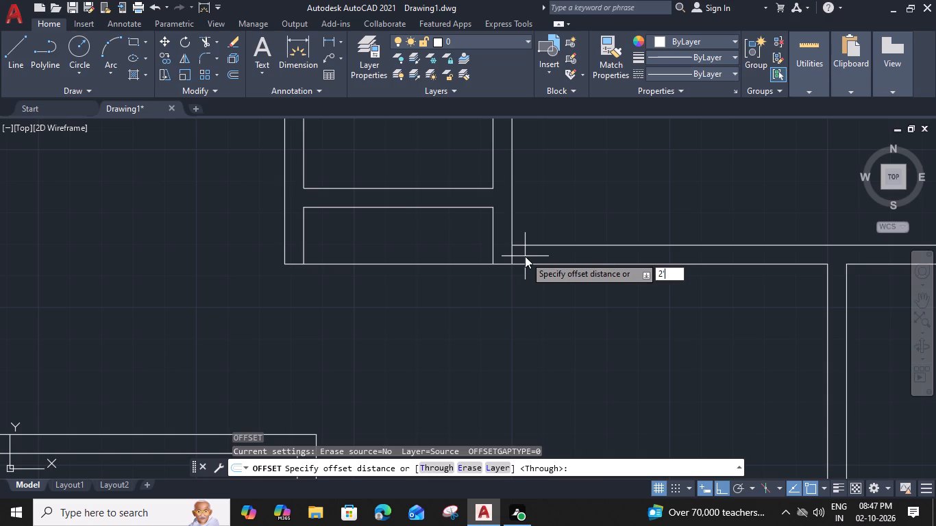
{"action": "key", "text": "space"}
{"action": "left_click", "coordinate": [545, 259]}
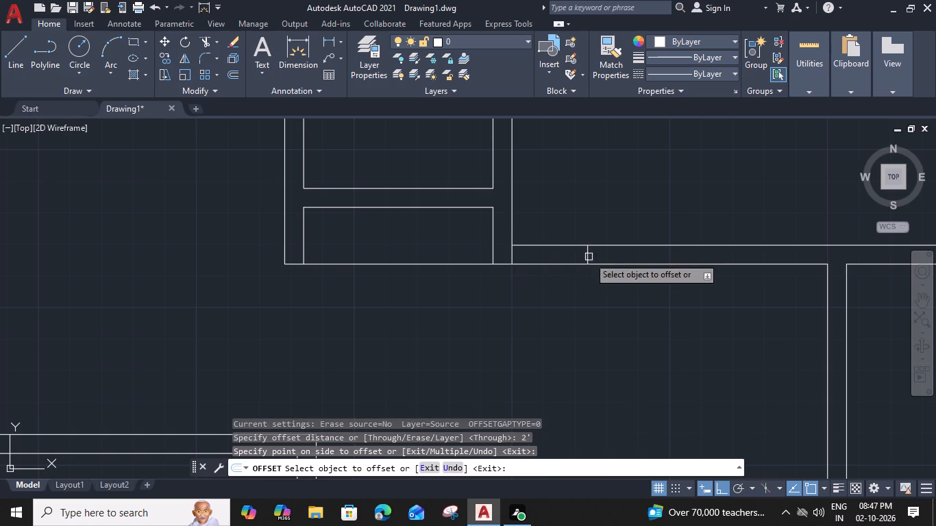
{"action": "left_click", "coordinate": [589, 257]}
{"action": "key", "text": "3"}
{"action": "key", "text": "apostrophe"}
{"action": "key", "text": "space"}
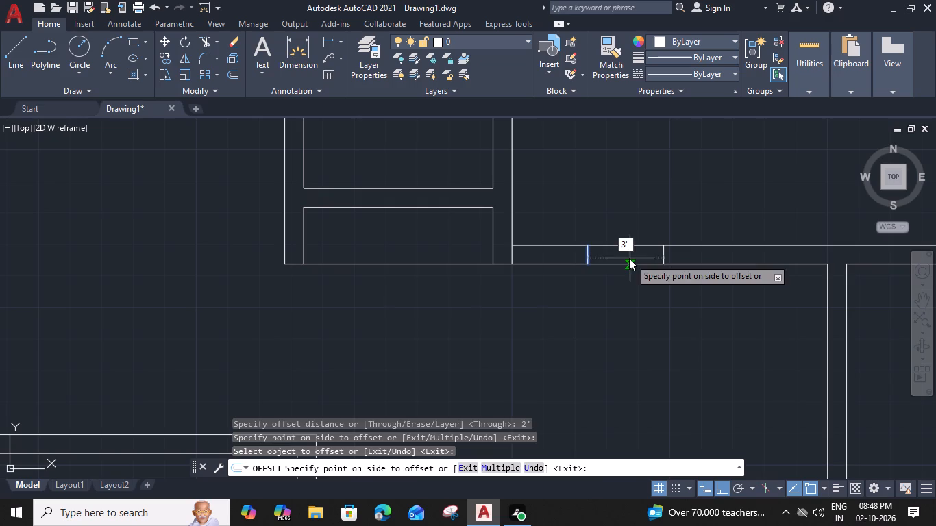
Offset the midpoint line between the narrow north room and north-east room 1'3" to the north and 1'3" to the south.
{"action": "scroll", "coordinate": [536, 185], "scroll_direction": "down", "scroll_amount": 2}
{"action": "middle_click_drag", "start_coordinate": [536, 185], "coordinate": [600, 289]}
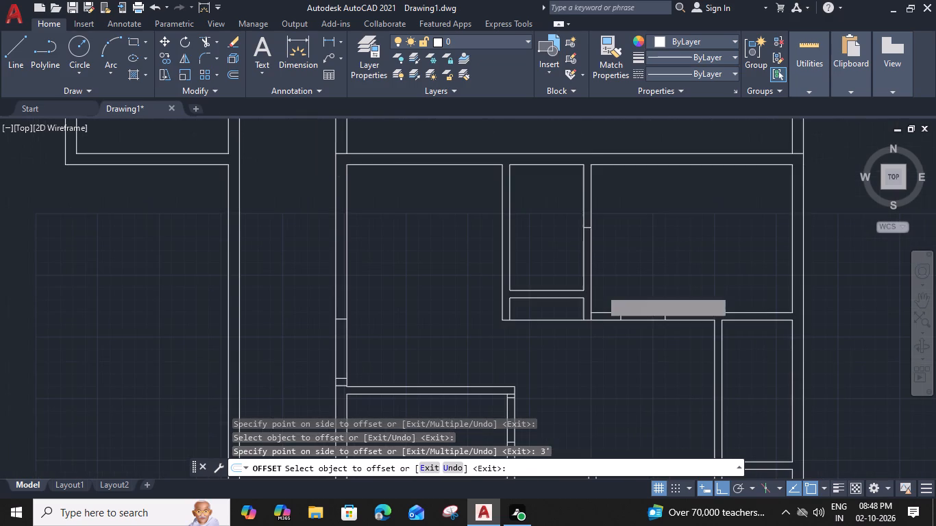
{"action": "scroll", "coordinate": [584, 229], "scroll_direction": "up", "scroll_amount": 3}
{"action": "left_click", "coordinate": [594, 225]}
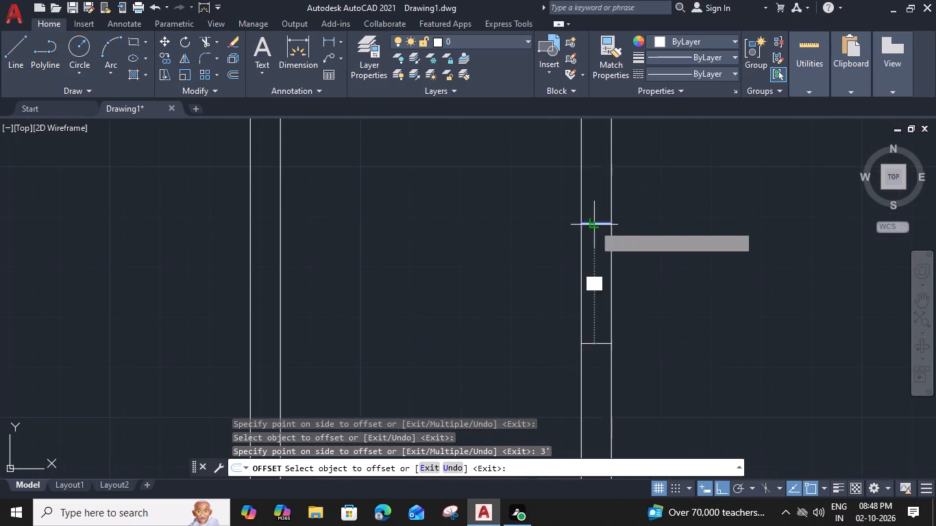
{"action": "type", "text": "1'3"}
{"action": "key", "text": "shift+quotedbl"}
{"action": "key", "text": "Return"}
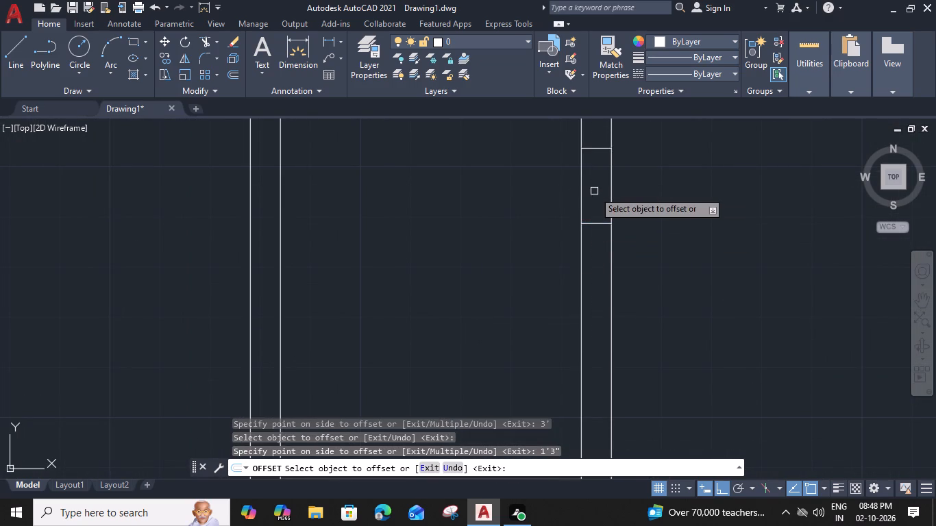
{"action": "left_click", "coordinate": [600, 223]}
{"action": "key", "text": "1"}
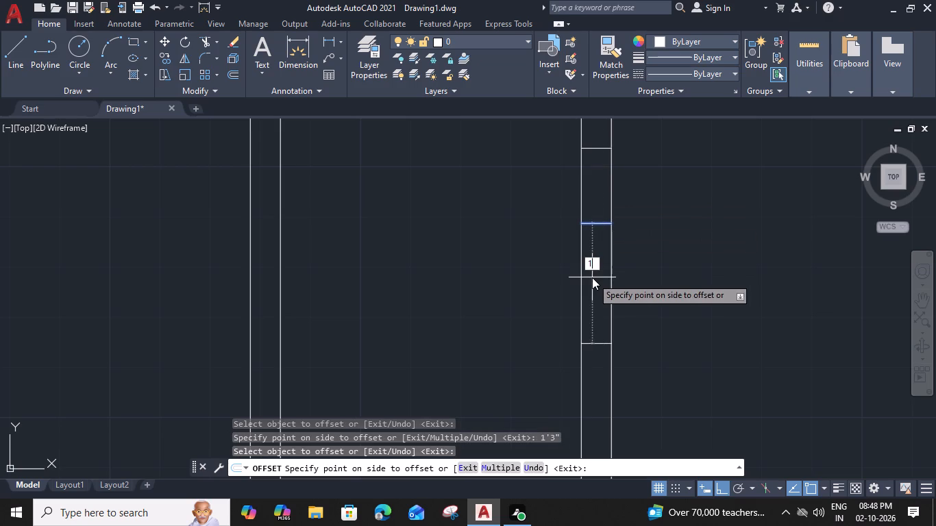
{"action": "type", "text": "'3\""}
{"action": "key", "text": "Return"}
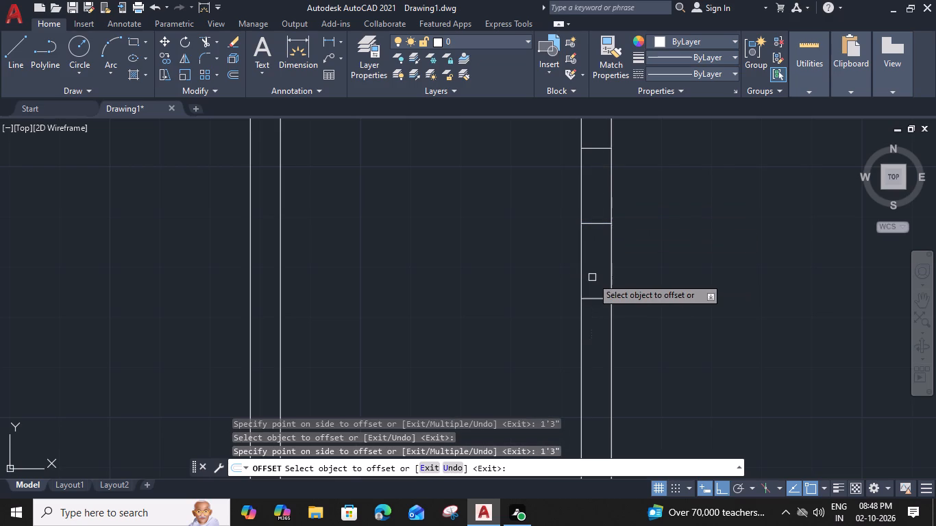
Trim the midpoint line and both wall lines between the jambs to open the doorway between the narrow north room and north-east room.
{"action": "key", "text": "Escape"}
{"action": "type", "text": "tr"}
{"action": "key", "text": "space"}
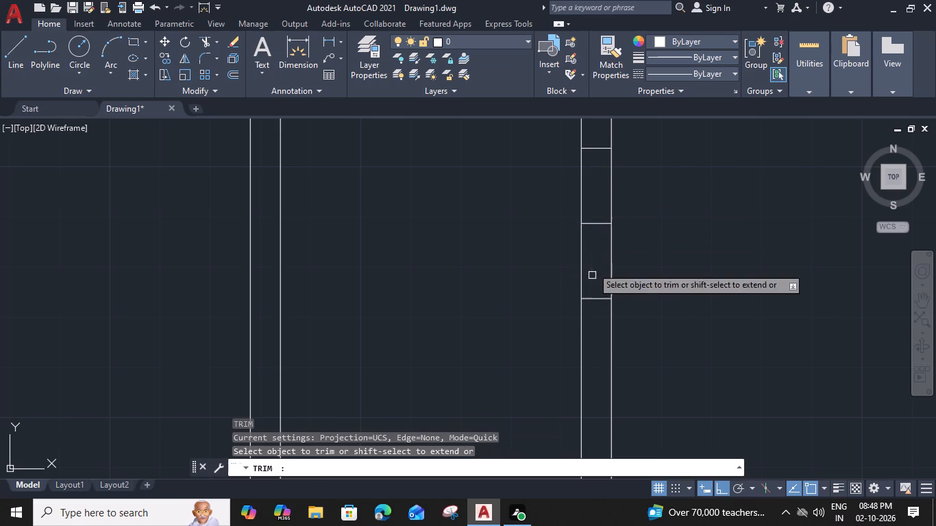
{"action": "left_click", "coordinate": [595, 225]}
{"action": "left_click", "coordinate": [647, 222]}
{"action": "left_click", "coordinate": [564, 247]}
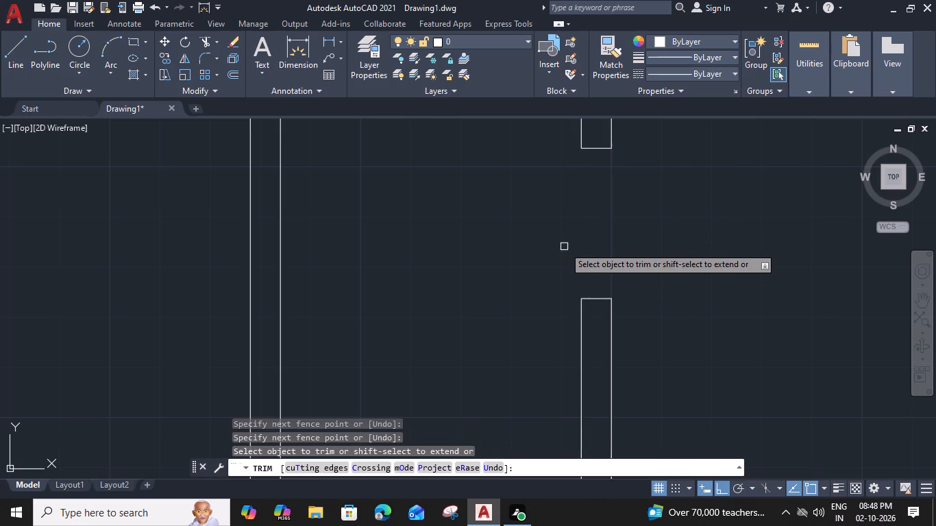
Trim the door opening in the north-east room's south wall and remove the leftover short line at the wall's west end.
{"action": "scroll", "coordinate": [564, 247], "scroll_direction": "down", "scroll_amount": 2}
{"action": "left_click", "coordinate": [658, 357]}
{"action": "left_click", "coordinate": [666, 399]}
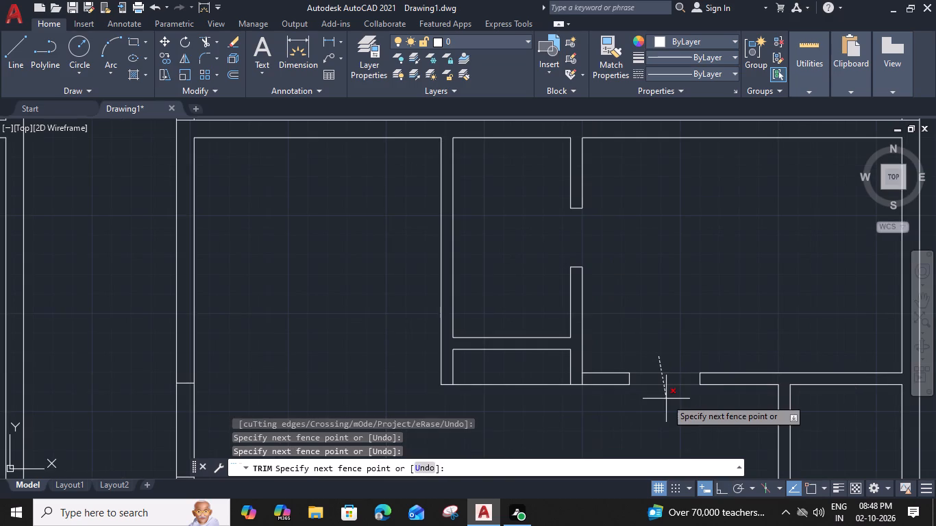
{"action": "left_click", "coordinate": [584, 380]}
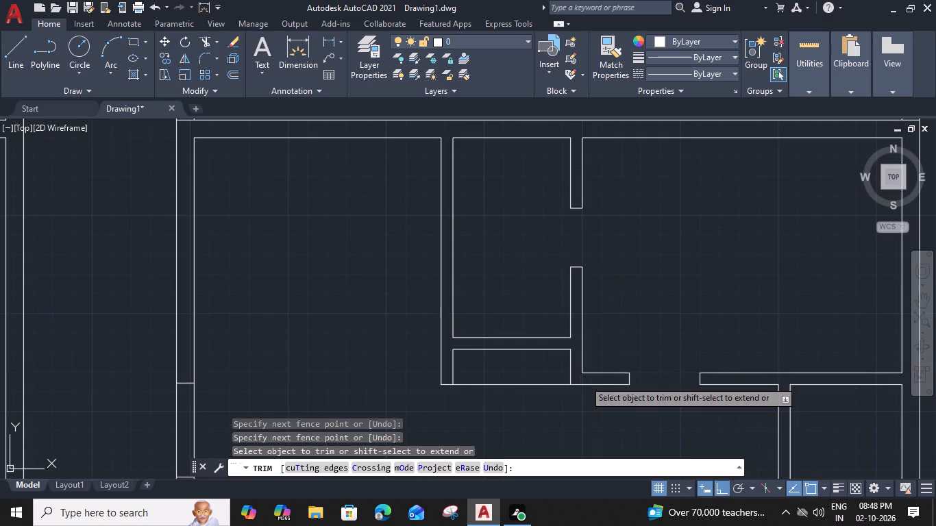
Trim the entrance opening between the jamb lines in the apartment's west wall and remove the leftover short line south of it.
{"action": "middle_click_drag", "start_coordinate": [473, 379], "coordinate": [654, 258]}
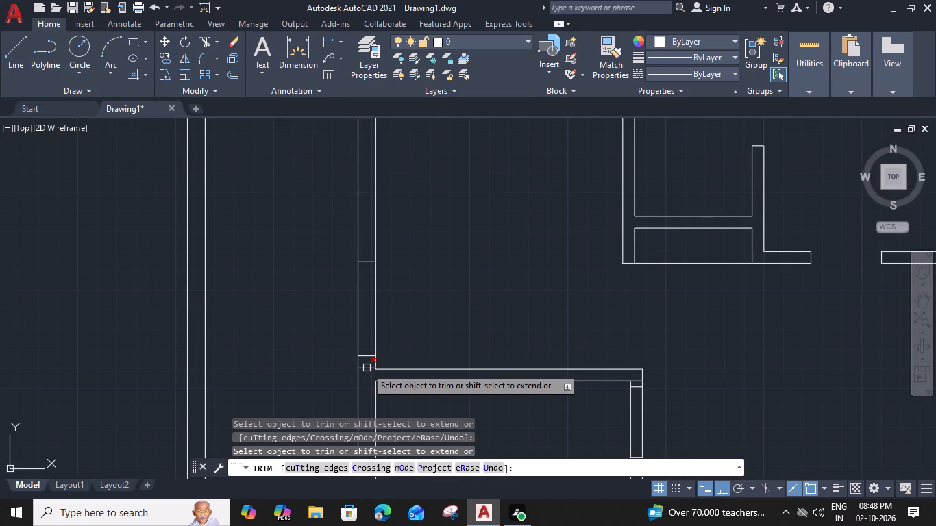
{"action": "left_click", "coordinate": [367, 368]}
{"action": "left_click_drag", "start_coordinate": [423, 304], "coordinate": [414, 304]}
{"action": "left_click", "coordinate": [326, 318]}
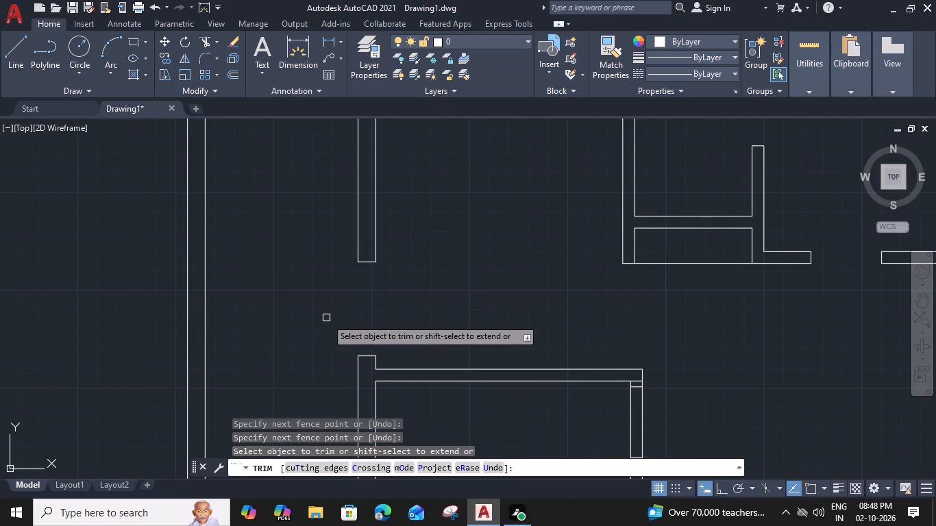
Trim the doorway at the north end of the south-west room's east wall, starting with the leftover short line at the corner.
{"action": "middle_click_drag", "start_coordinate": [692, 353], "coordinate": [649, 190]}
{"action": "scroll", "coordinate": [591, 211], "scroll_direction": "up", "scroll_amount": 2}
{"action": "left_click", "coordinate": [594, 228]}
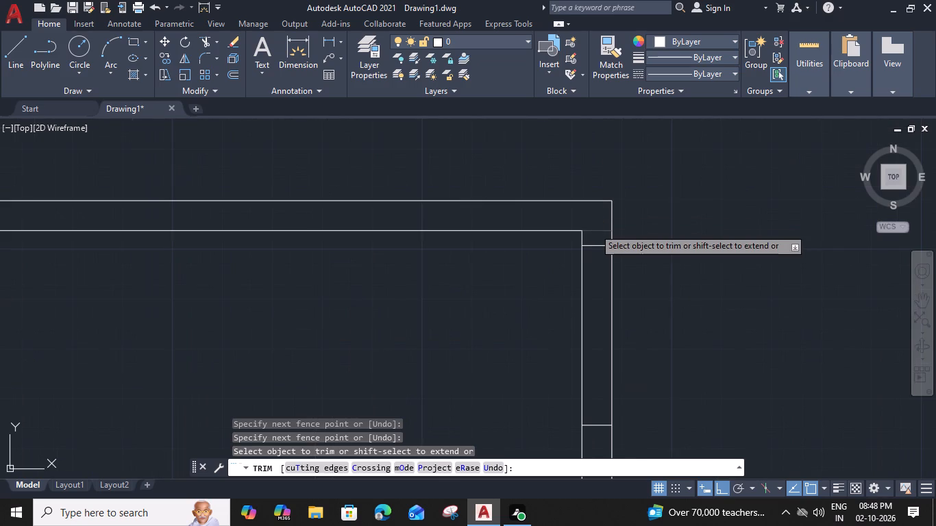
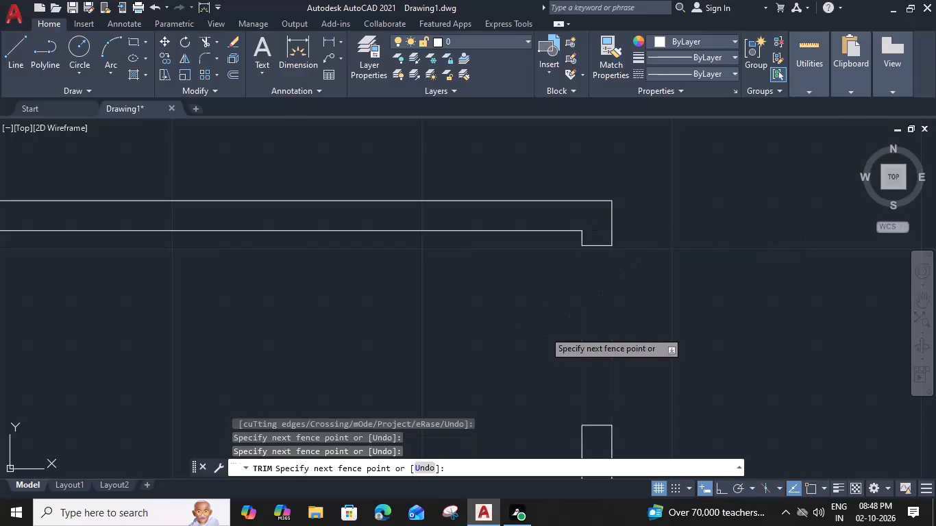
Trim the door opening between the jamb lines in the west wall of the small room east of the south-west room.
{"action": "middle_click_drag", "start_coordinate": [658, 325], "coordinate": [647, 130]}
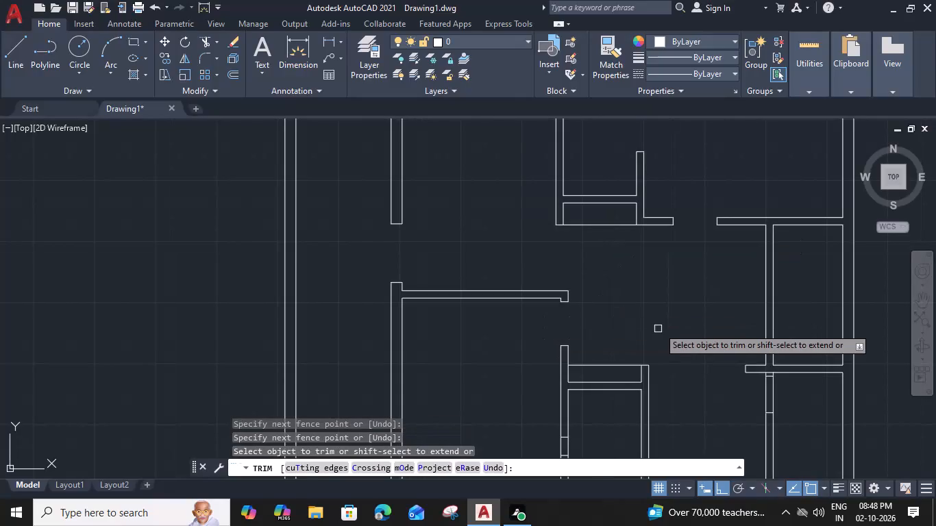
{"action": "scroll", "coordinate": [547, 268], "scroll_direction": "up", "scroll_amount": 3}
{"action": "left_click", "coordinate": [568, 231]}
{"action": "left_click_drag", "start_coordinate": [618, 213], "coordinate": [602, 220]}
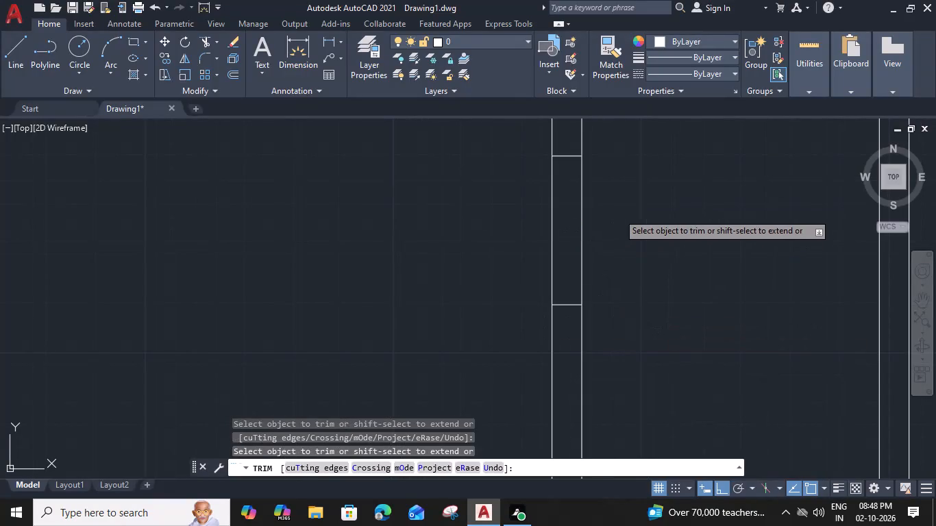
{"action": "left_click", "coordinate": [474, 252]}
{"action": "scroll", "coordinate": [473, 253], "scroll_direction": "down", "scroll_amount": 3}
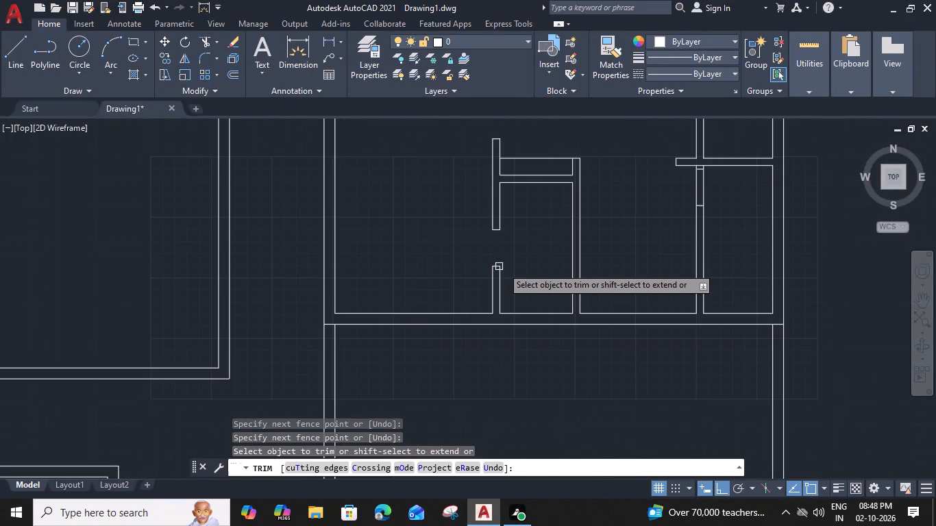
Trim both wall lines between the jambs near the north end of the south-east room's west wall, finishing this apartment's openings.
{"action": "scroll", "coordinate": [702, 187], "scroll_direction": "up", "scroll_amount": 2}
{"action": "middle_click_drag", "start_coordinate": [705, 168], "coordinate": [688, 224]}
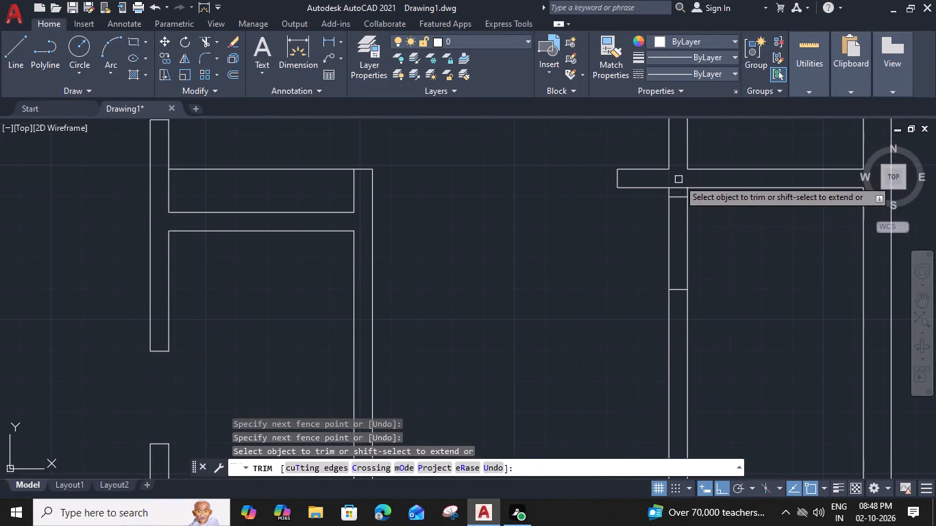
{"action": "left_click", "coordinate": [678, 187]}
{"action": "left_click", "coordinate": [712, 222]}
{"action": "left_click", "coordinate": [631, 266]}
{"action": "scroll", "coordinate": [631, 266], "scroll_direction": "down", "scroll_amount": 3}
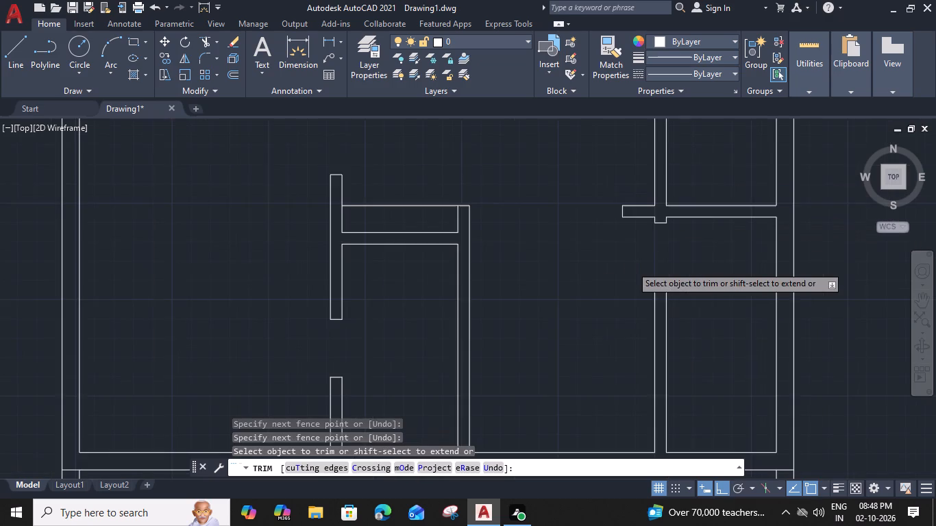
{"action": "middle_click_drag", "start_coordinate": [602, 199], "coordinate": [611, 381]}
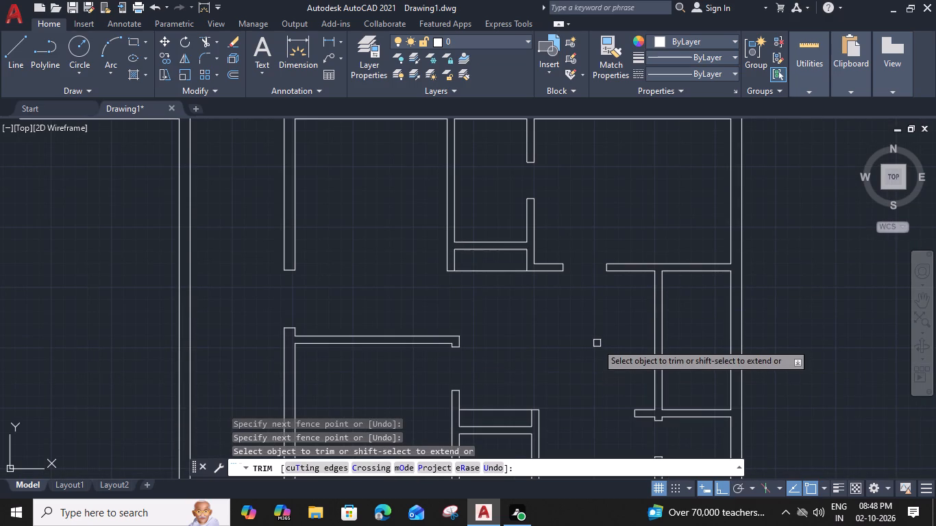
{"action": "key", "text": "Escape"}
In the corner apartment further south, draw a line across the west wall at the north-west room's inner north-west corner.
{"action": "scroll", "coordinate": [597, 343], "scroll_direction": "down", "scroll_amount": 2}
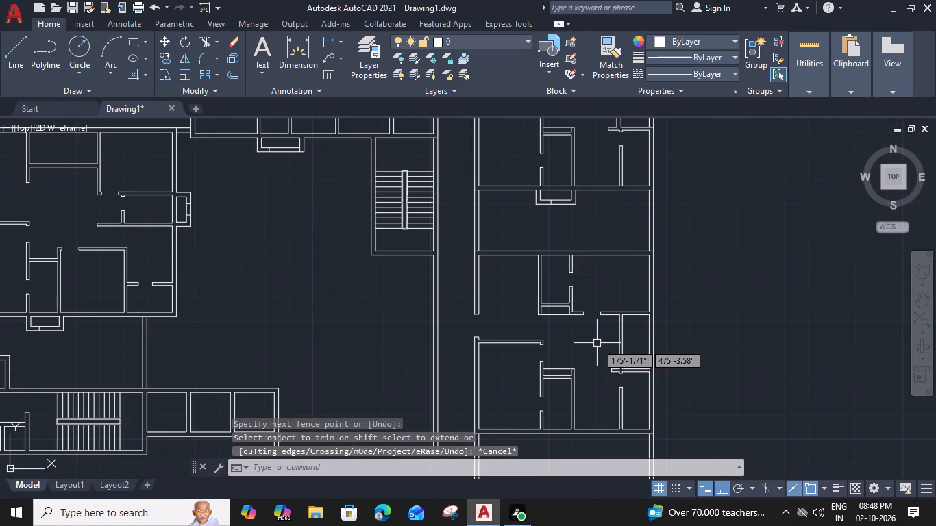
{"action": "middle_click_drag", "start_coordinate": [596, 370], "coordinate": [595, 377]}
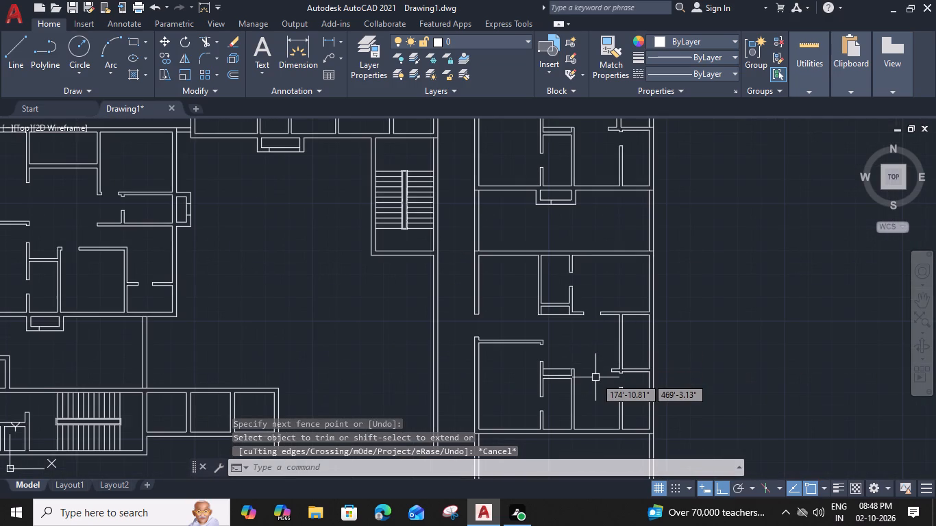
{"action": "middle_click_drag", "start_coordinate": [595, 377], "coordinate": [608, 194]}
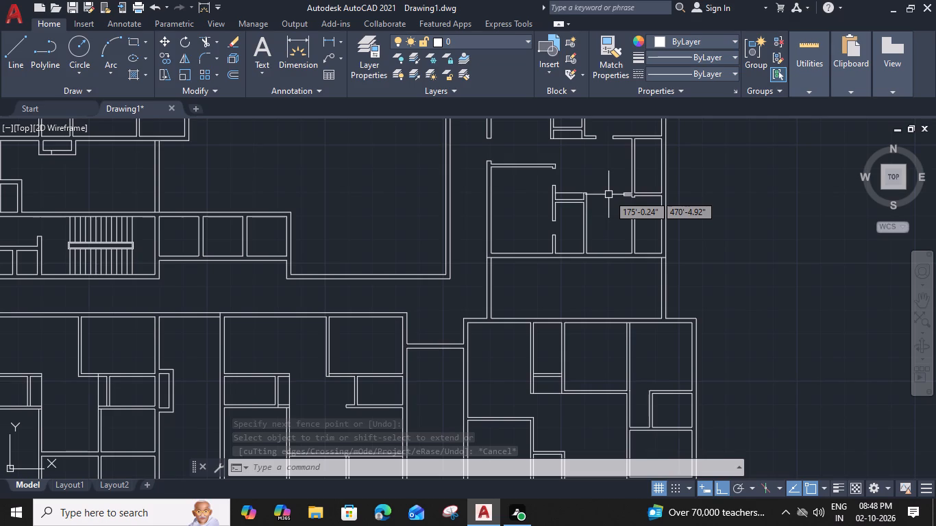
{"action": "middle_click_drag", "start_coordinate": [578, 353], "coordinate": [584, 294]}
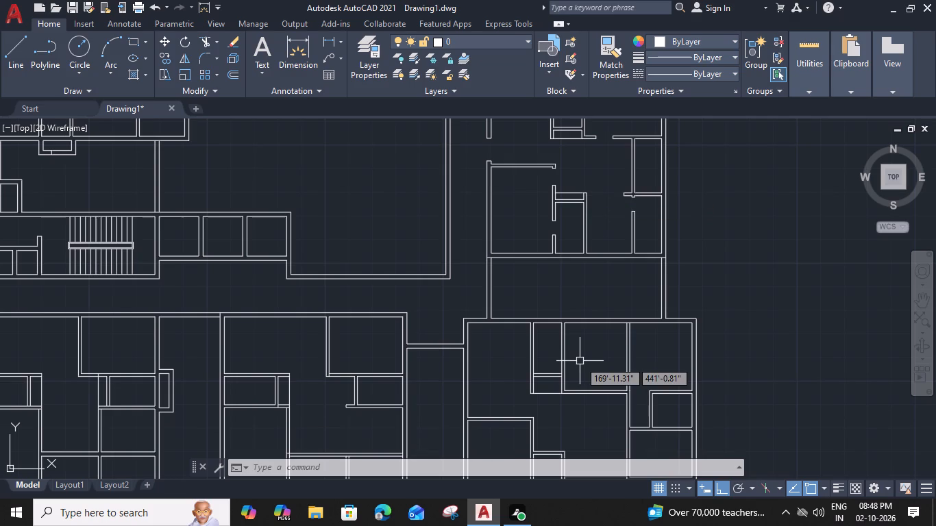
{"action": "middle_click_drag", "start_coordinate": [584, 294], "coordinate": [604, 262]}
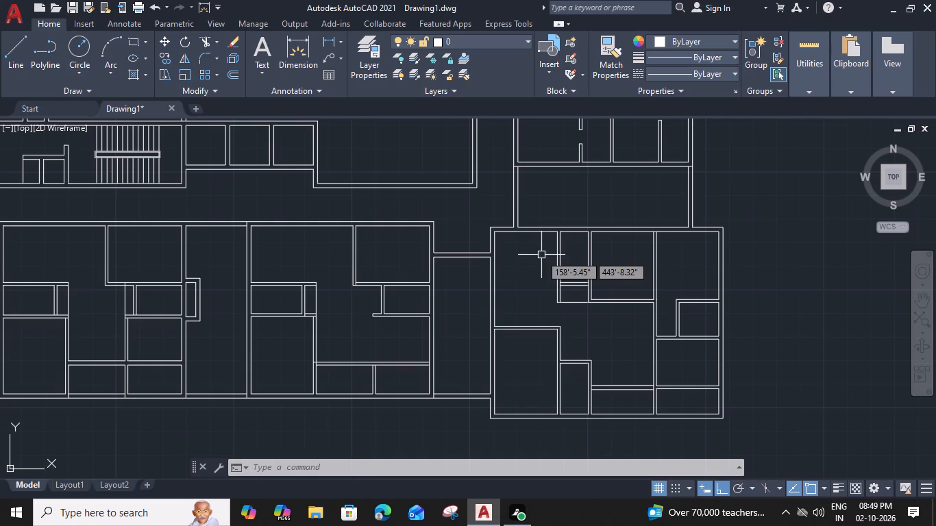
{"action": "type", "text": "l"}
{"action": "key", "text": "space"}
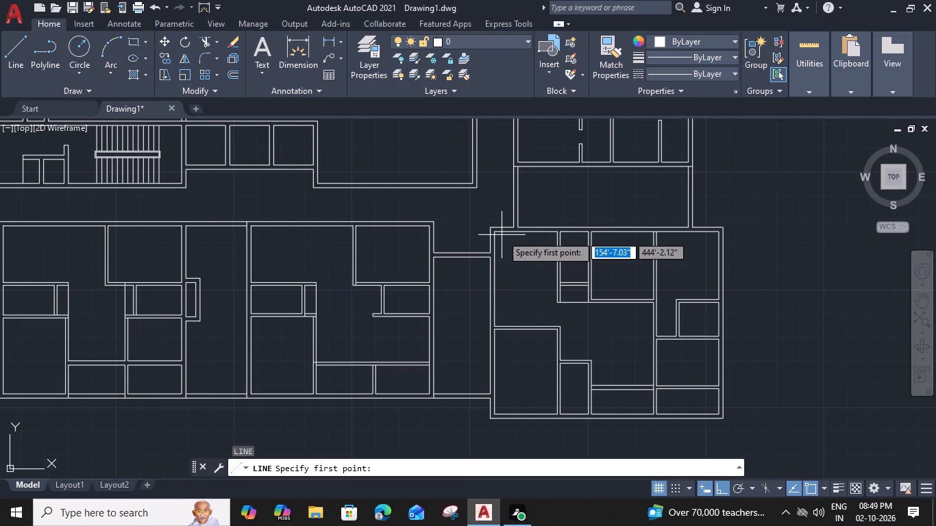
{"action": "scroll", "coordinate": [493, 231], "scroll_direction": "up", "scroll_amount": 3}
{"action": "left_click", "coordinate": [496, 235]}
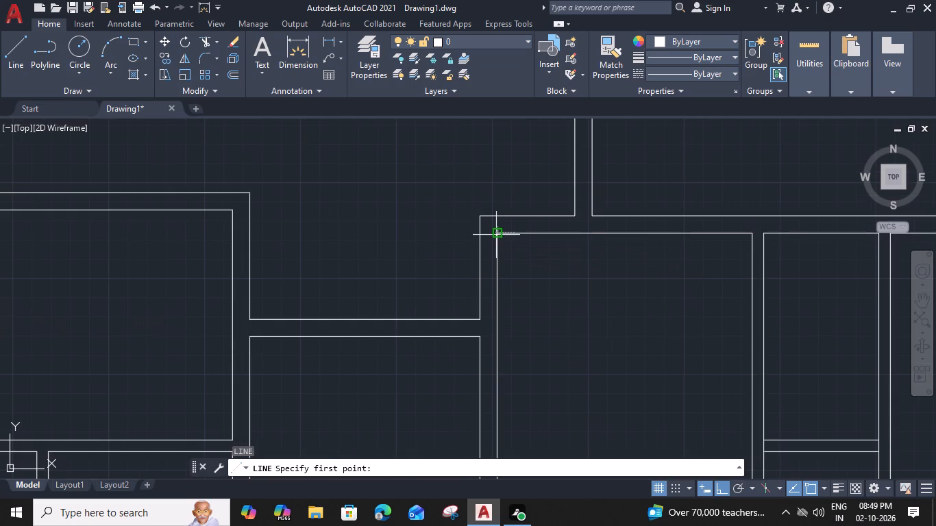
{"action": "left_click", "coordinate": [482, 236]}
{"action": "key", "text": "Escape"}
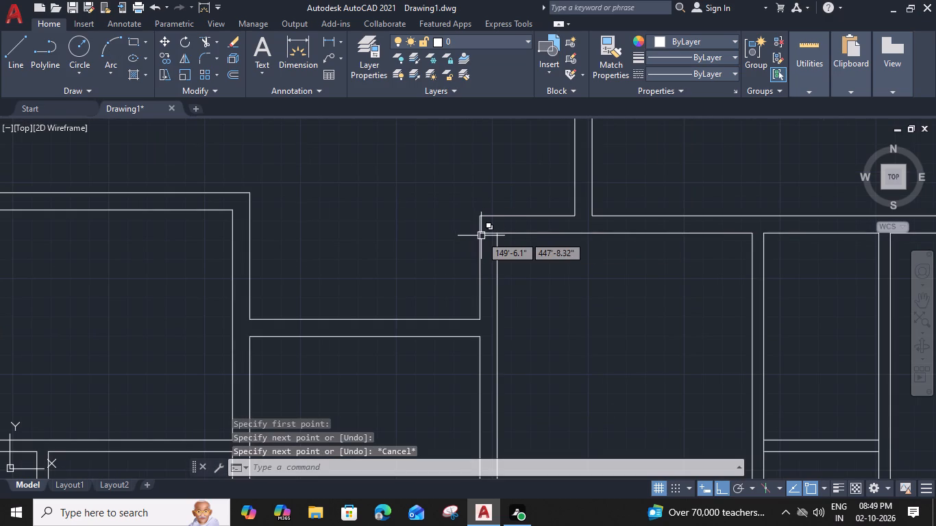
Draw a line across the south-west room's east wall, level with the room's inner north-east corner.
{"action": "scroll", "coordinate": [569, 276], "scroll_direction": "down", "scroll_amount": 2}
{"action": "middle_click_drag", "start_coordinate": [582, 286], "coordinate": [502, 182]}
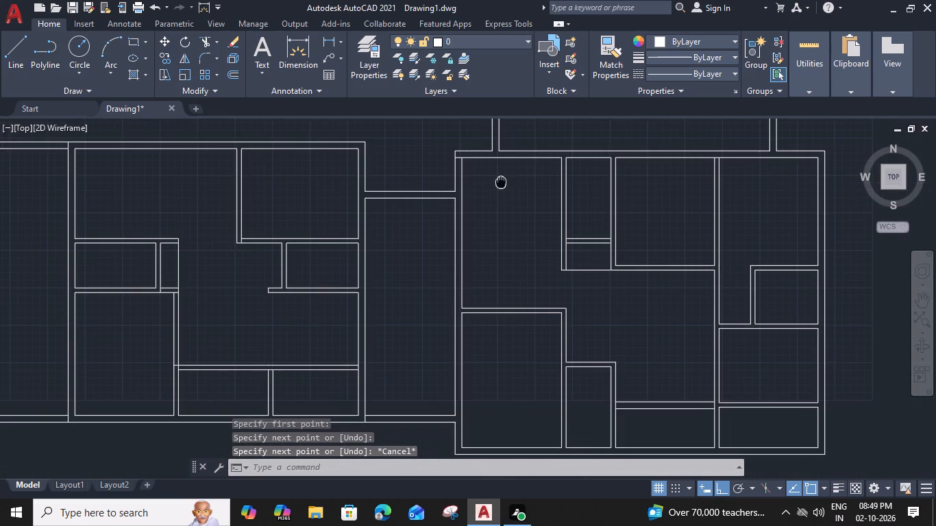
{"action": "middle_click_drag", "start_coordinate": [502, 182], "coordinate": [505, 182]}
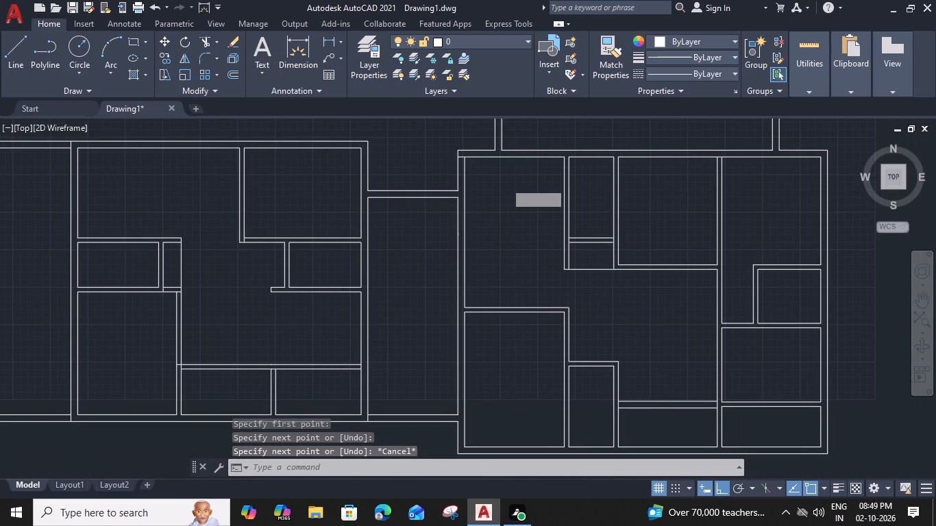
{"action": "key", "text": "space"}
{"action": "scroll", "coordinate": [573, 316], "scroll_direction": "up", "scroll_amount": 3}
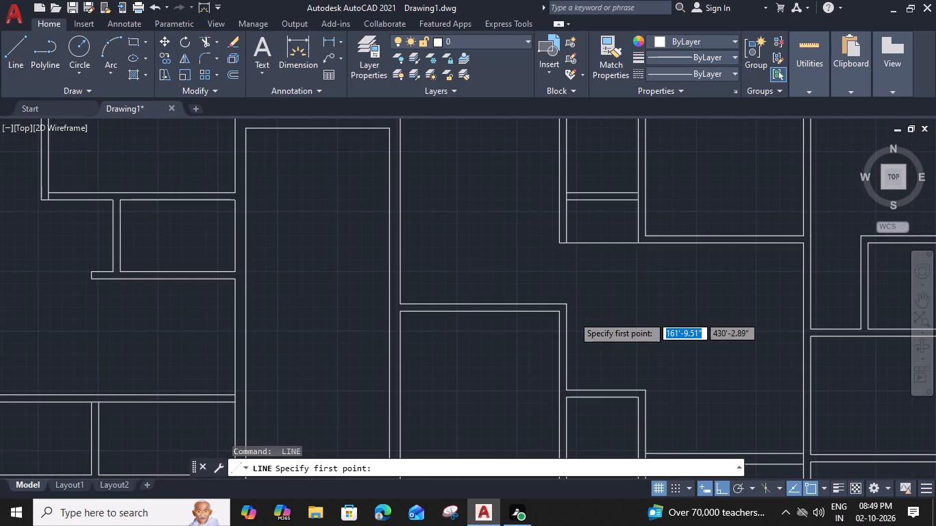
{"action": "left_click", "coordinate": [540, 309]}
{"action": "left_click", "coordinate": [556, 310]}
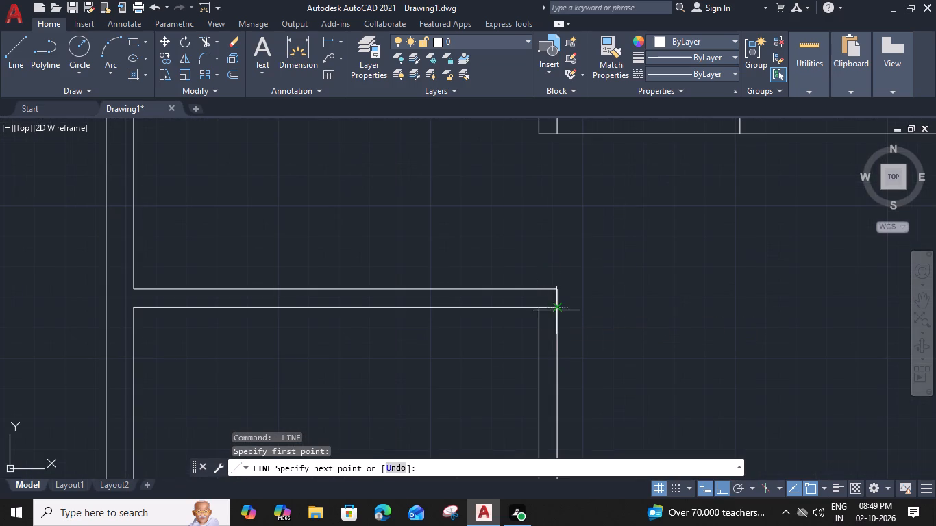
{"action": "key", "text": "space"}
Draw a line across the wall between the south-west room and the narrow south room, from the midpoint of its east face.
{"action": "scroll", "coordinate": [558, 312], "scroll_direction": "down", "scroll_amount": 3}
{"action": "middle_click_drag", "start_coordinate": [578, 348], "coordinate": [567, 330]}
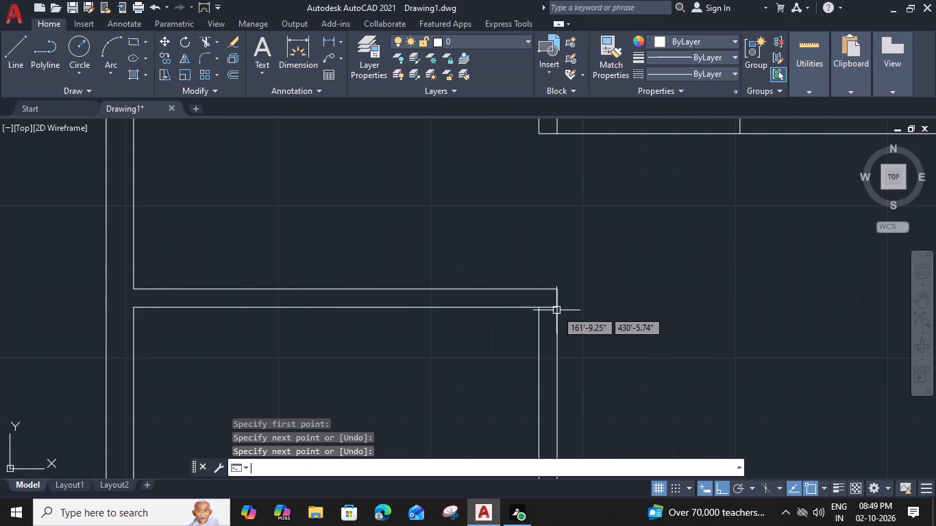
{"action": "middle_click_drag", "start_coordinate": [567, 330], "coordinate": [558, 166]}
{"action": "key", "text": "space"}
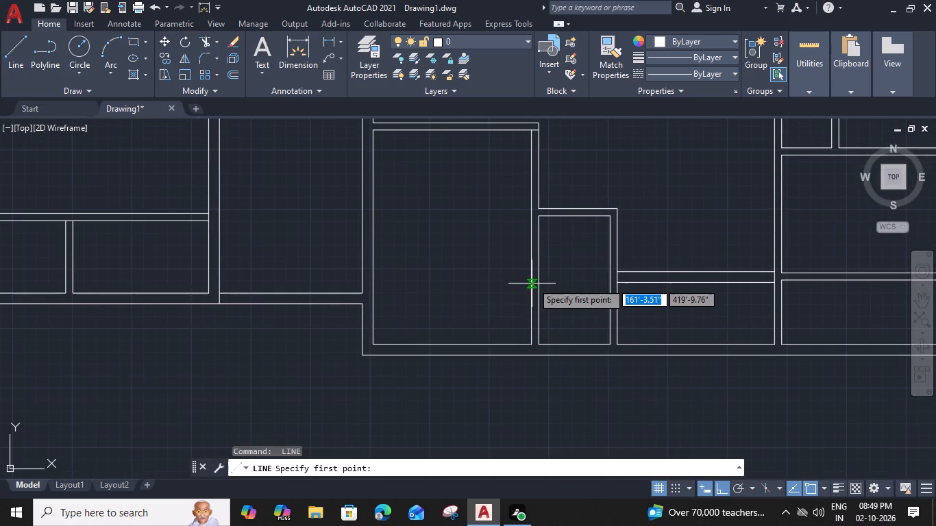
{"action": "left_click", "coordinate": [537, 282]}
{"action": "left_click", "coordinate": [531, 282]}
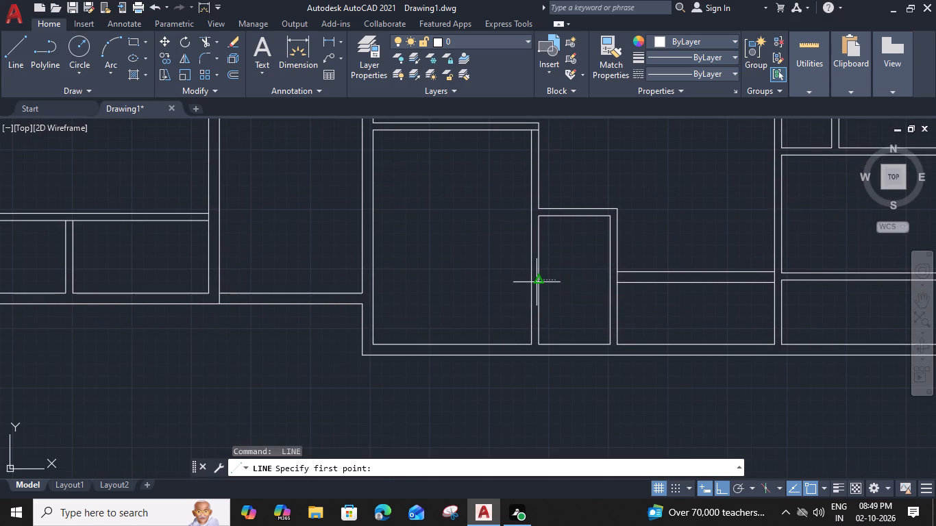
{"action": "key", "text": "Escape"}
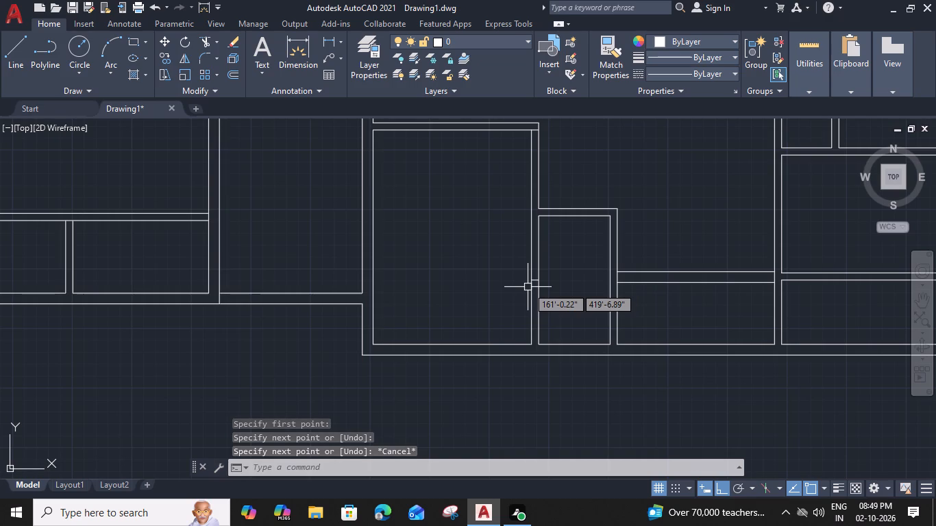
Trim the short line pieces at both ends of the cross wall south of the narrow north room.
{"action": "scroll", "coordinate": [643, 268], "scroll_direction": "down", "scroll_amount": 1}
{"action": "middle_click_drag", "start_coordinate": [643, 268], "coordinate": [543, 327]}
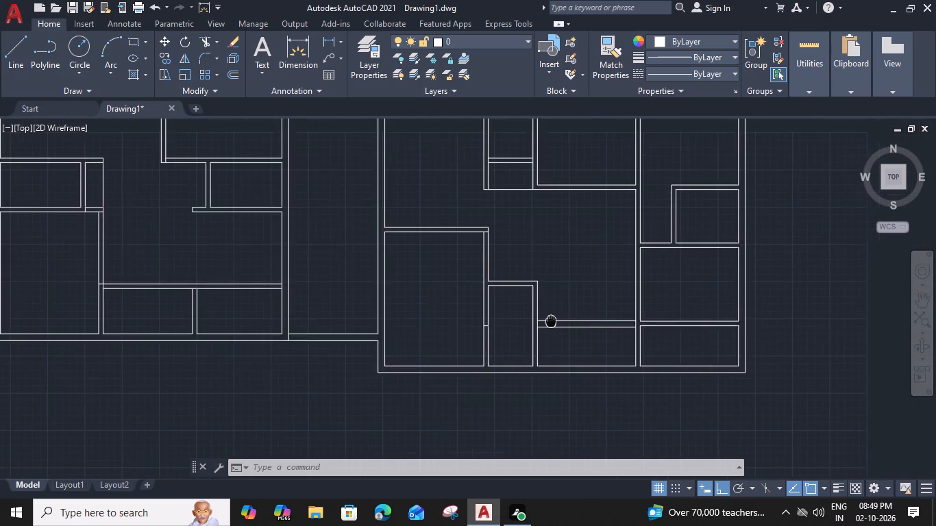
{"action": "middle_click_drag", "start_coordinate": [543, 327], "coordinate": [495, 355]}
{"action": "middle_click_drag", "start_coordinate": [504, 280], "coordinate": [528, 367]}
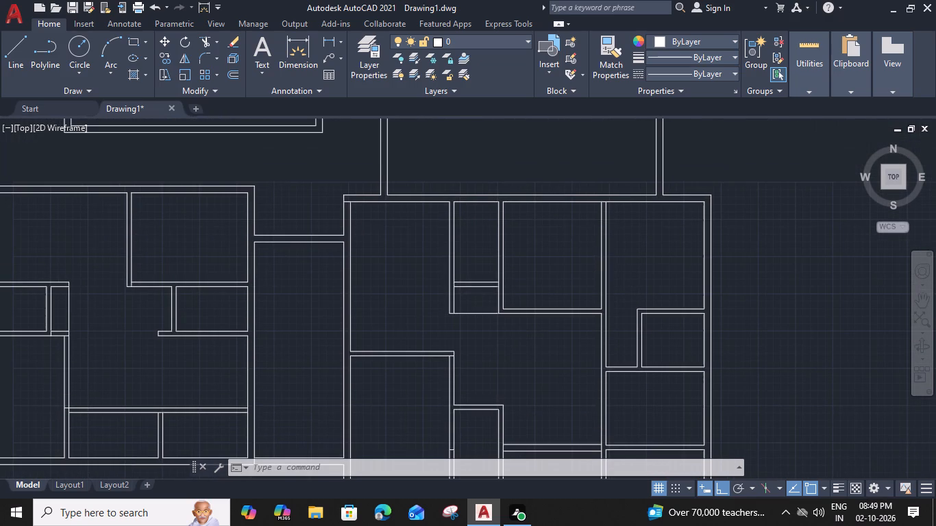
{"action": "key", "text": "space"}
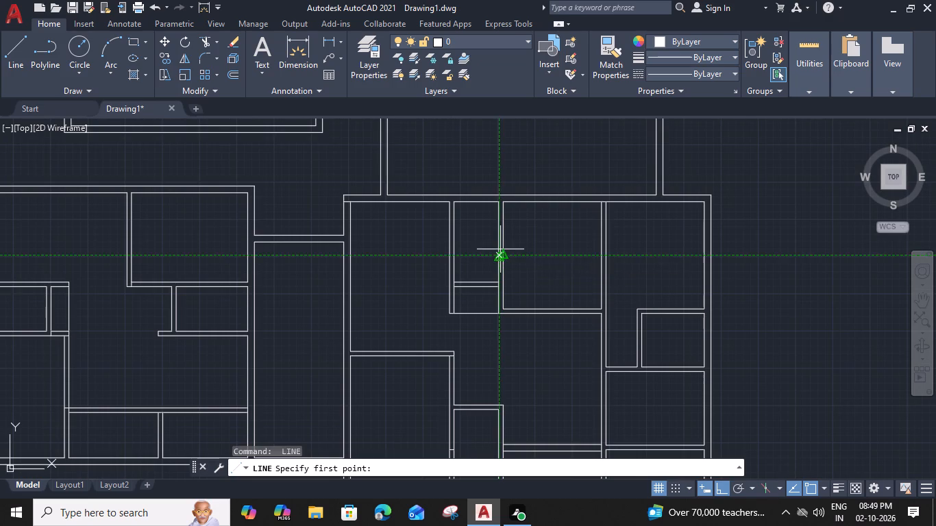
{"action": "key", "text": "Escape"}
{"action": "type", "text": "tr"}
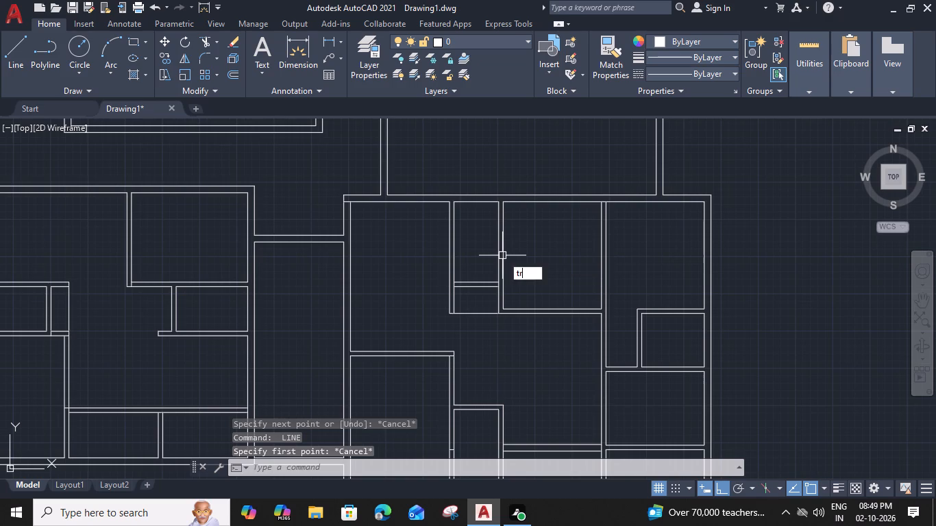
{"action": "key", "text": "space"}
{"action": "scroll", "coordinate": [499, 277], "scroll_direction": "up", "scroll_amount": 3}
{"action": "left_click", "coordinate": [498, 299]}
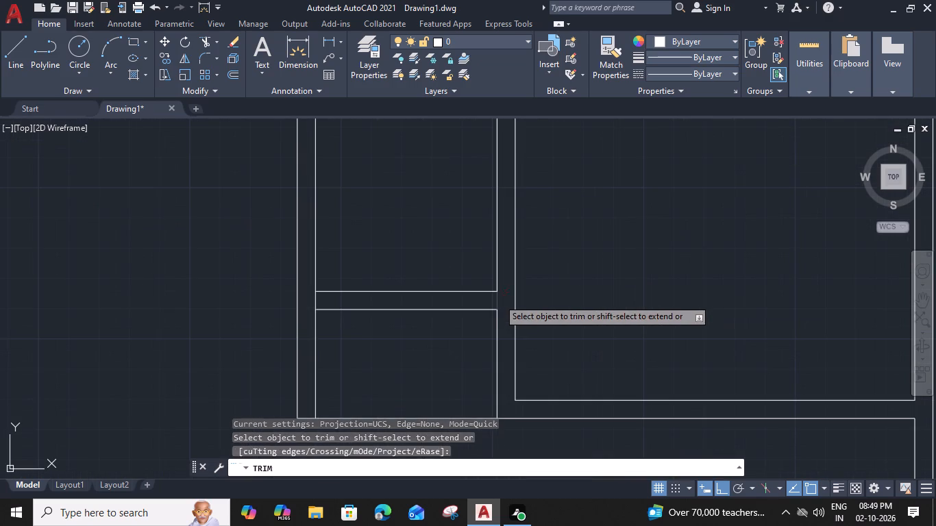
{"action": "left_click", "coordinate": [316, 299]}
{"action": "key", "text": "Escape"}
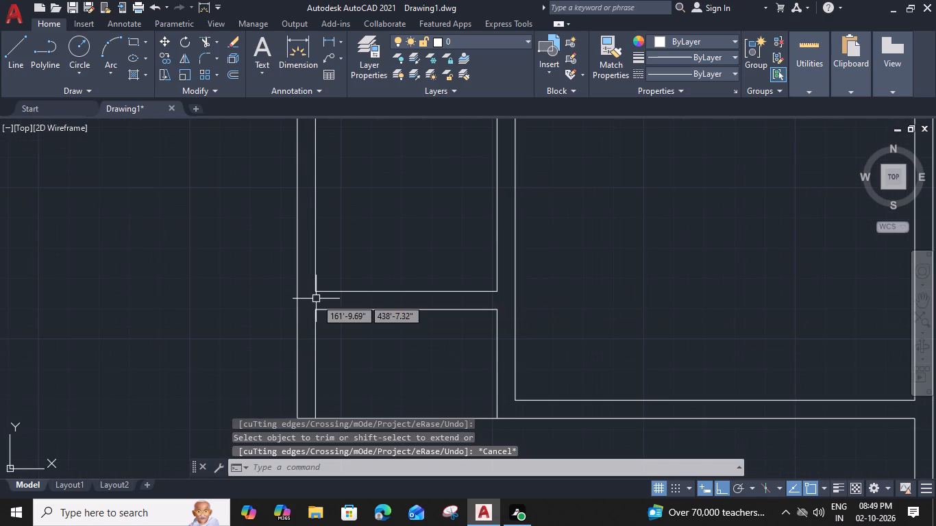
Draw a line across the narrow north room's east wall, from the midpoint of the wall's west face.
{"action": "key", "text": "l"}
{"action": "key", "text": "space"}
{"action": "scroll", "coordinate": [415, 250], "scroll_direction": "down", "scroll_amount": 2}
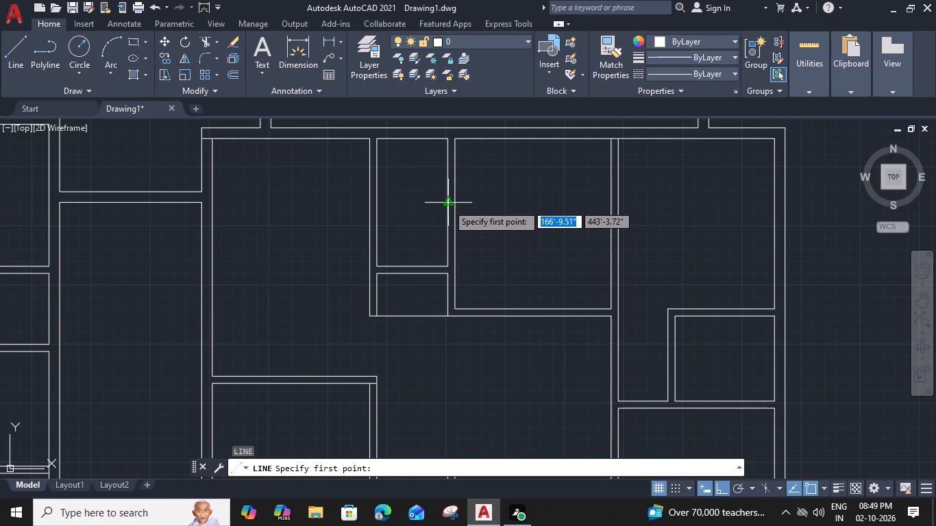
{"action": "left_click", "coordinate": [447, 203]}
{"action": "left_click", "coordinate": [453, 202]}
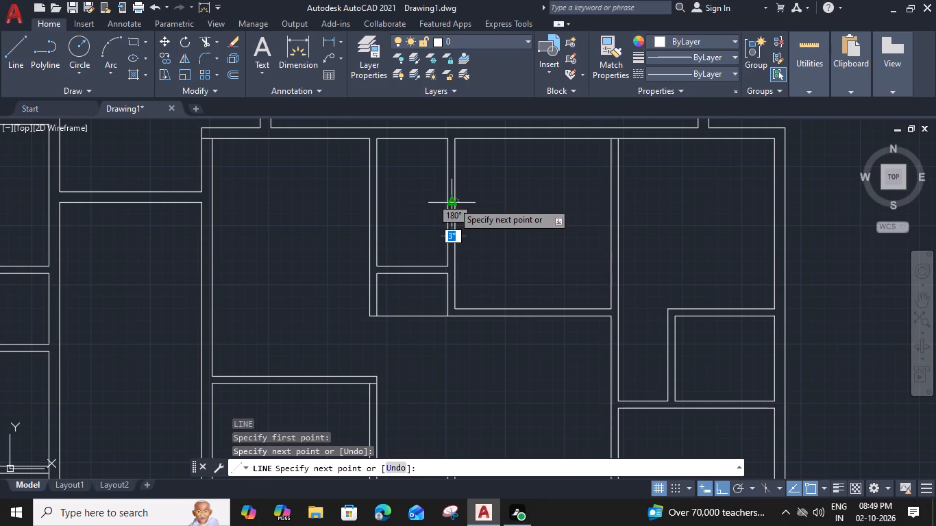
{"action": "key", "text": "Escape"}
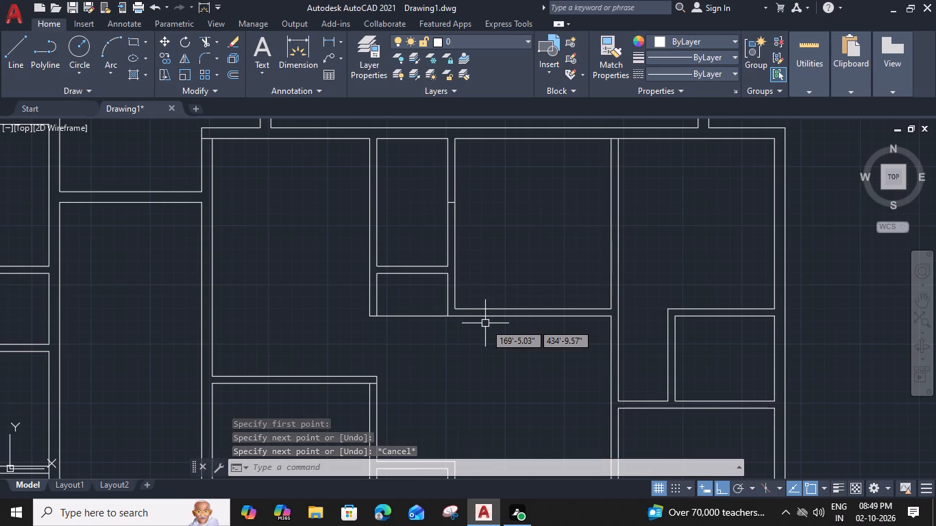
Draw a line across the east end of the north-middle room's south wall, joining its two wall lines.
{"action": "key", "text": "space"}
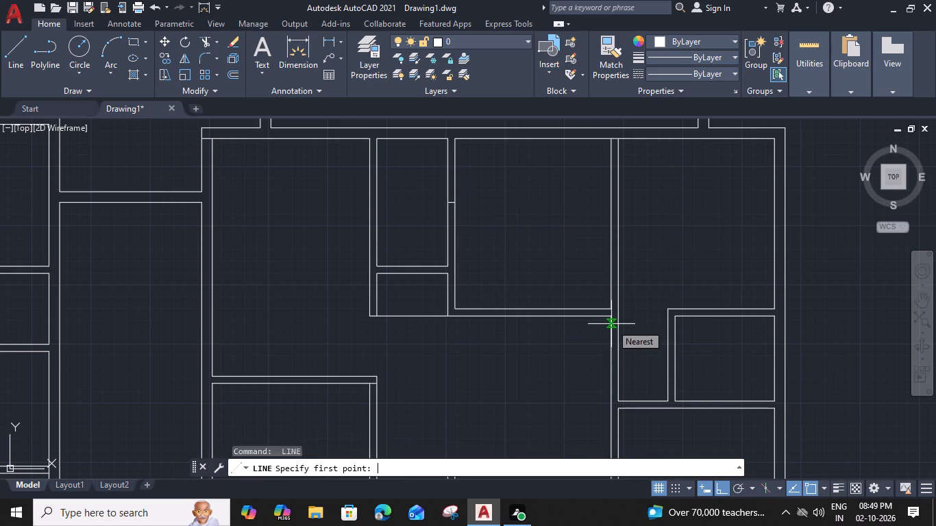
{"action": "left_click", "coordinate": [612, 316]}
{"action": "left_click", "coordinate": [613, 310]}
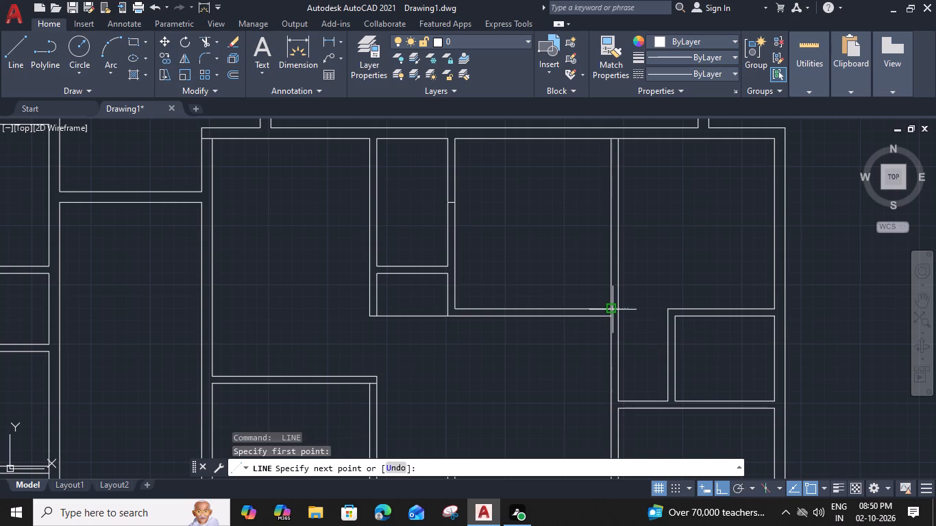
{"action": "key", "text": "Escape"}
Draw a line across the north-east room's west wall, level with the room's inner south-west corner.
{"action": "key", "text": "space"}
{"action": "middle_click_drag", "start_coordinate": [639, 381], "coordinate": [635, 340]}
{"action": "scroll", "coordinate": [619, 347], "scroll_direction": "up", "scroll_amount": 1}
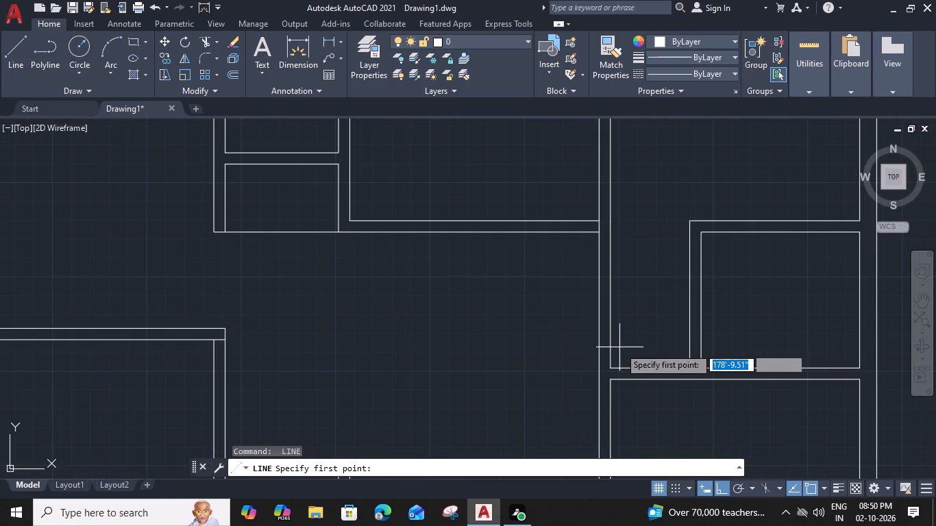
{"action": "left_click", "coordinate": [609, 368]}
{"action": "left_click", "coordinate": [600, 368]}
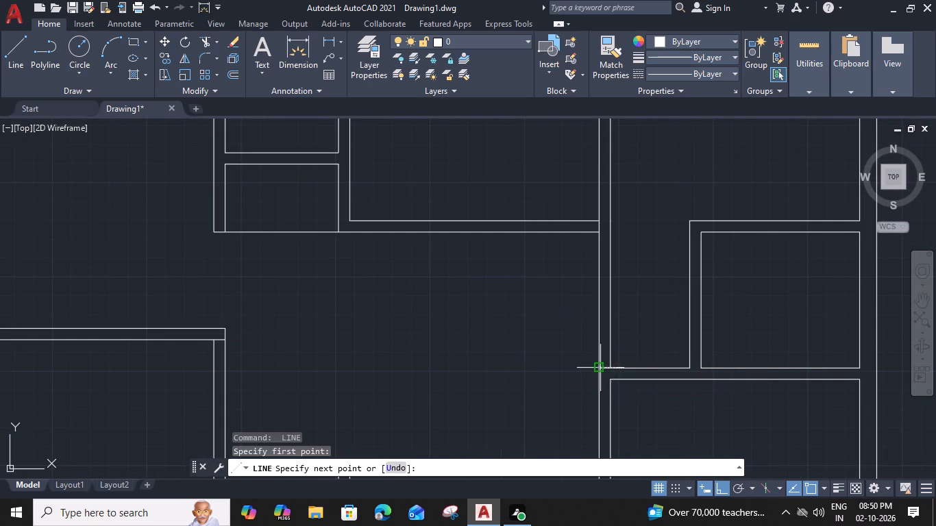
Draw a line across the small east room's west wall, level with the room's inner north-west corner.
{"action": "key", "text": "Escape"}
{"action": "key", "text": "space"}
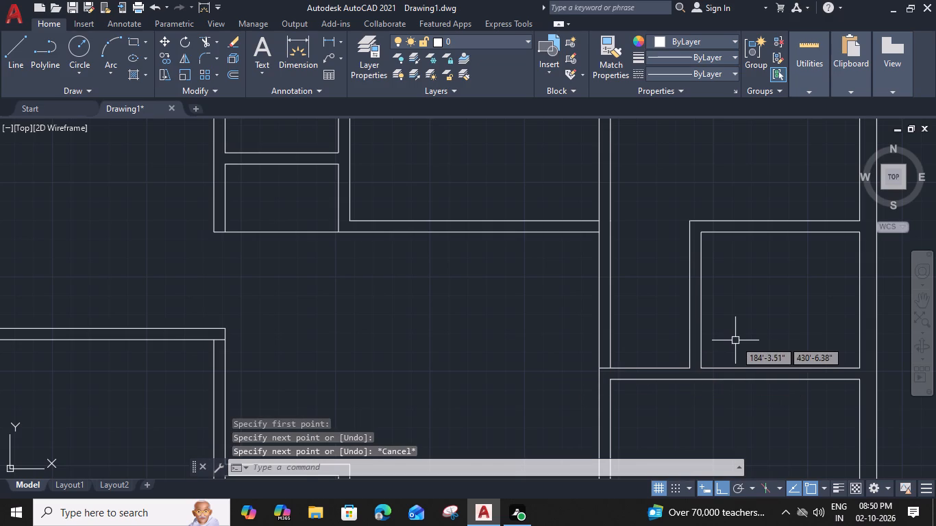
{"action": "left_click", "coordinate": [704, 234]}
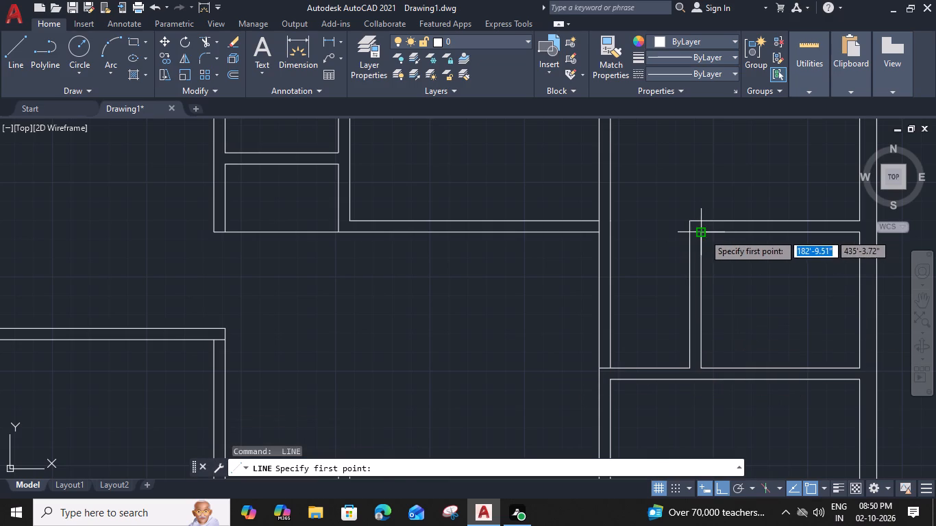
{"action": "left_click", "coordinate": [691, 234]}
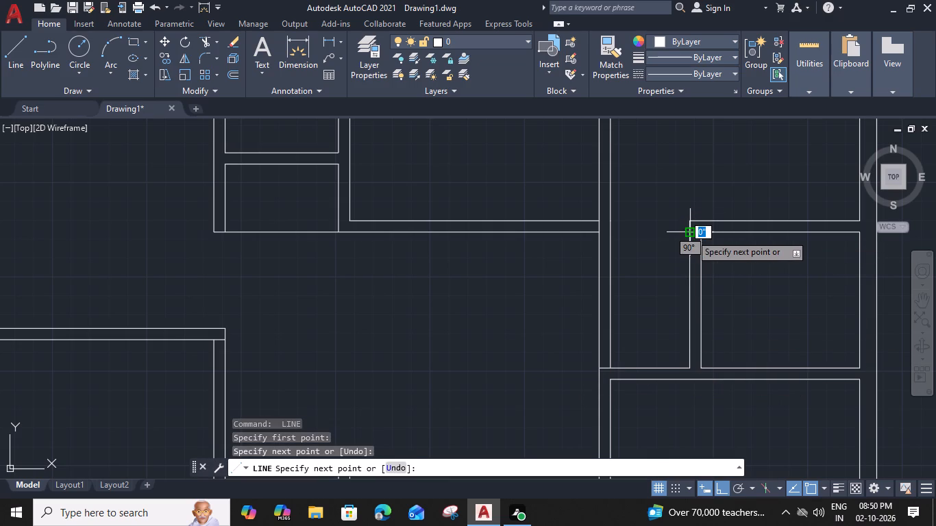
{"action": "key", "text": "Escape"}
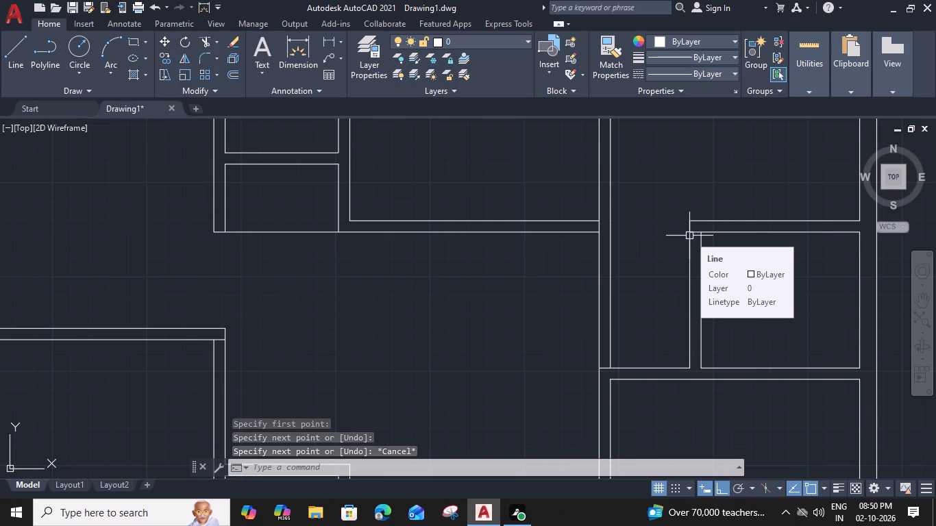
Offset the short line at the north end of the north-west room's west wall 6" south, and that copy 4' farther south.
{"action": "scroll", "coordinate": [746, 292], "scroll_direction": "down", "scroll_amount": 1}
{"action": "middle_click_drag", "start_coordinate": [746, 292], "coordinate": [752, 260]}
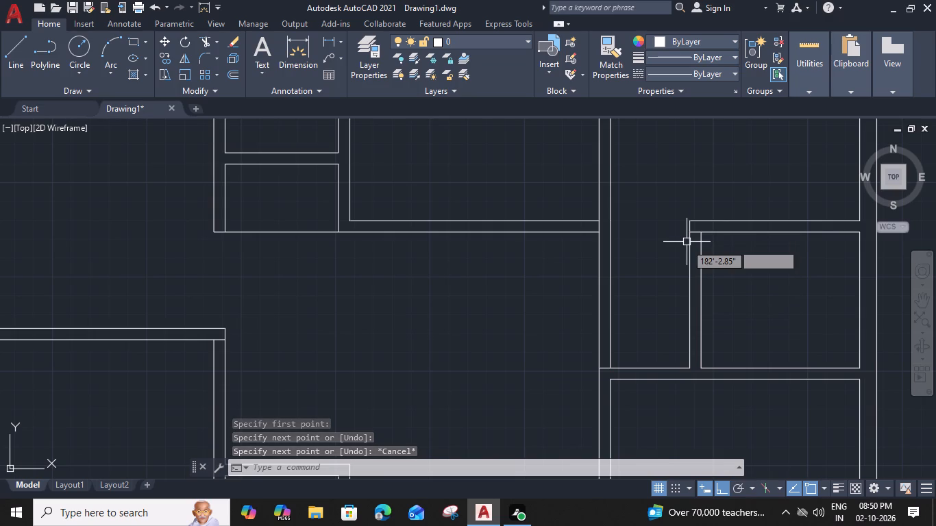
{"action": "key", "text": "Escape"}
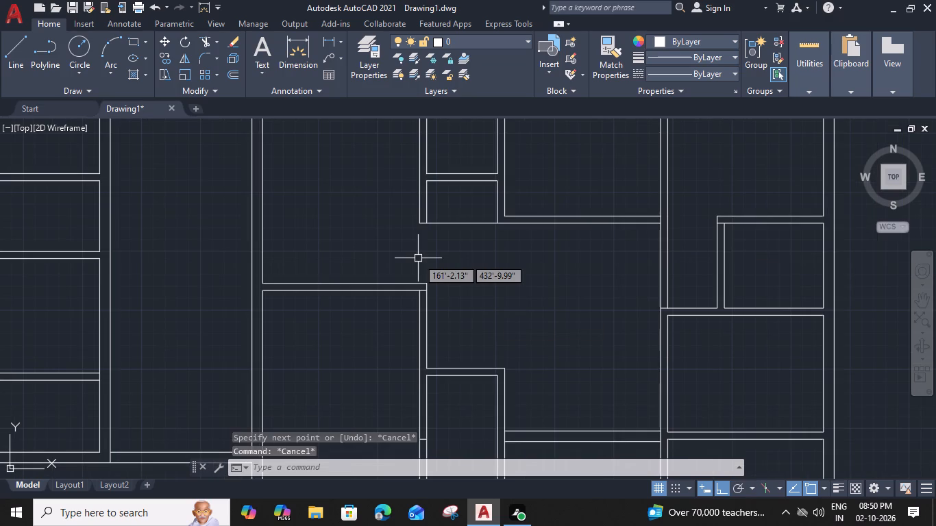
{"action": "middle_click_drag", "start_coordinate": [345, 268], "coordinate": [502, 460]}
{"action": "scroll", "coordinate": [420, 247], "scroll_direction": "up", "scroll_amount": 2}
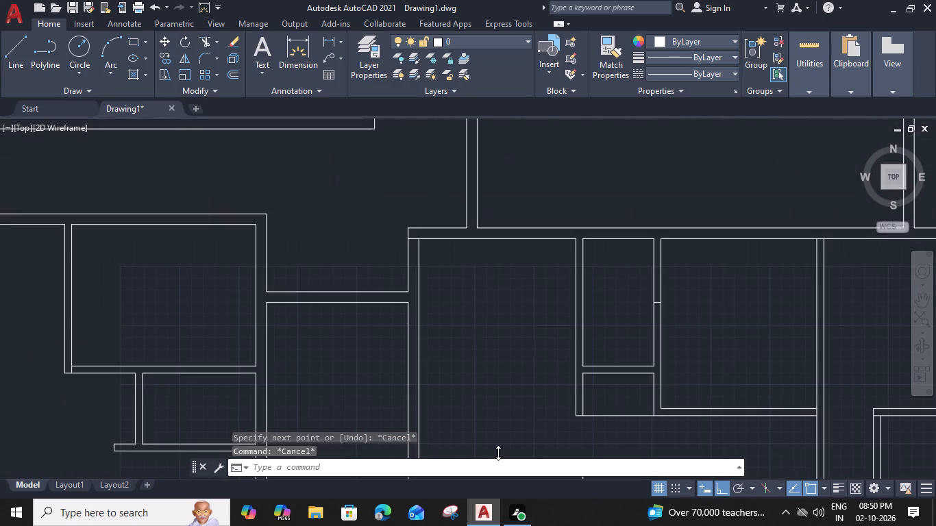
{"action": "left_click", "coordinate": [400, 224]}
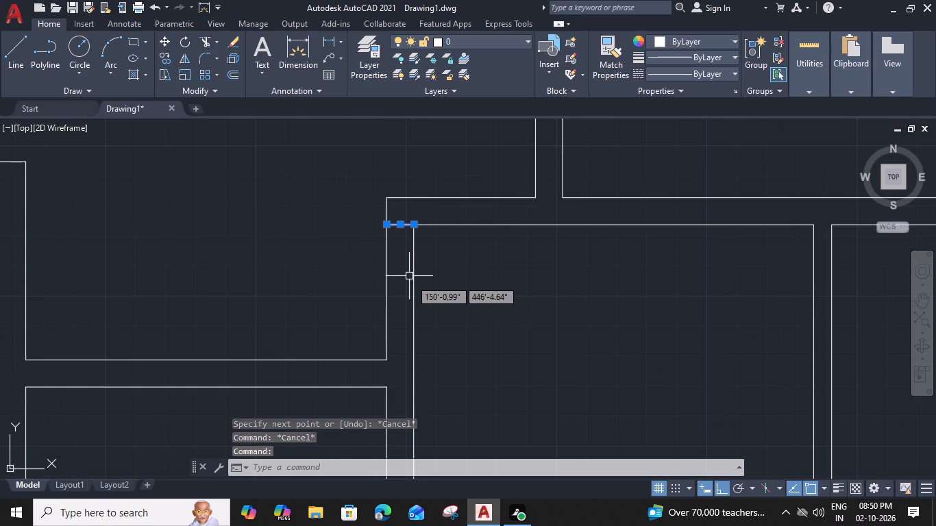
{"action": "type", "text": "o"}
{"action": "key", "text": "space"}
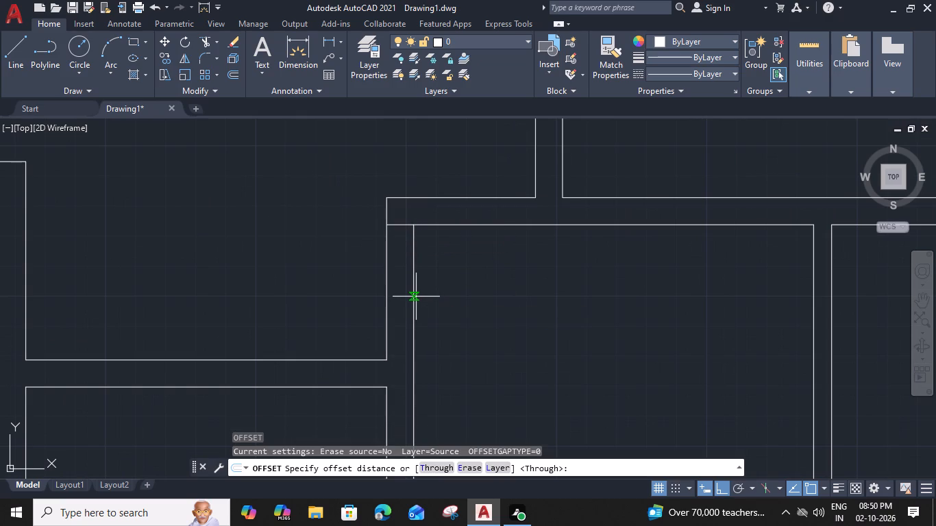
{"action": "type", "text": "6\""}
{"action": "key", "text": "Return"}
{"action": "left_click", "coordinate": [416, 297]}
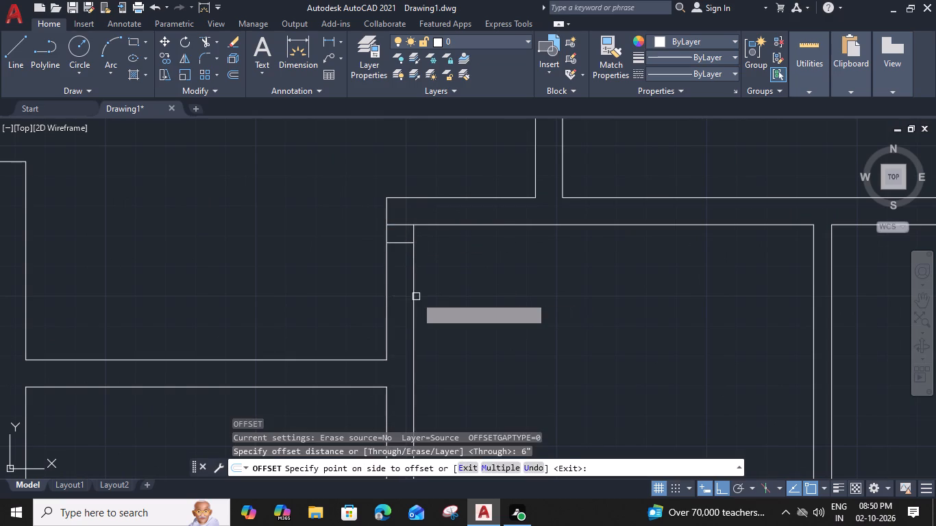
{"action": "left_click", "coordinate": [408, 244]}
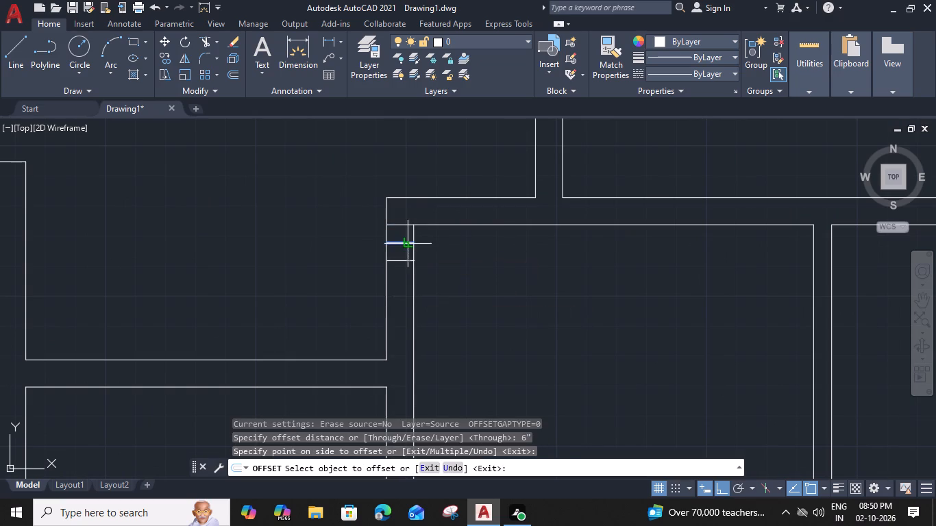
{"action": "type", "text": "4'"}
{"action": "key", "text": "space"}
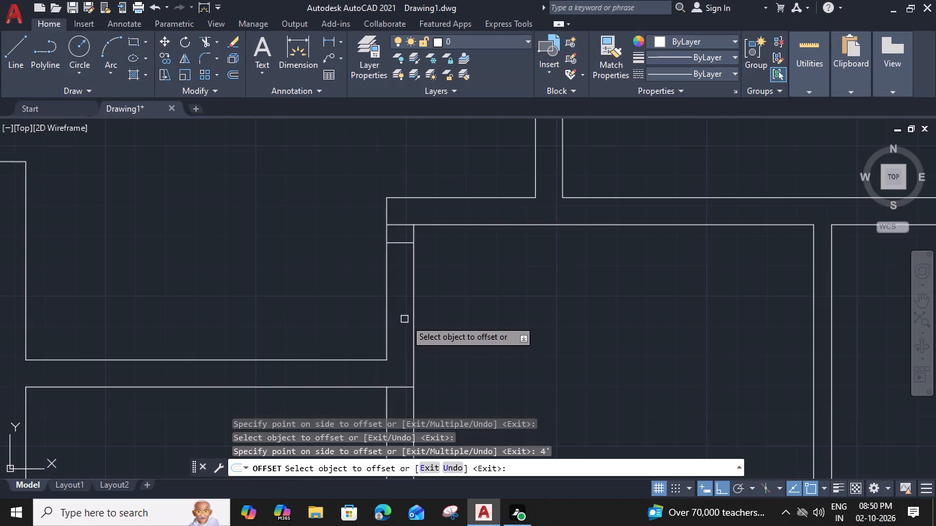
Offset the short line at the north end of the south-west room's east wall 6" south.
{"action": "scroll", "coordinate": [423, 347], "scroll_direction": "down", "scroll_amount": 2}
{"action": "middle_click_drag", "start_coordinate": [434, 366], "coordinate": [421, 162]}
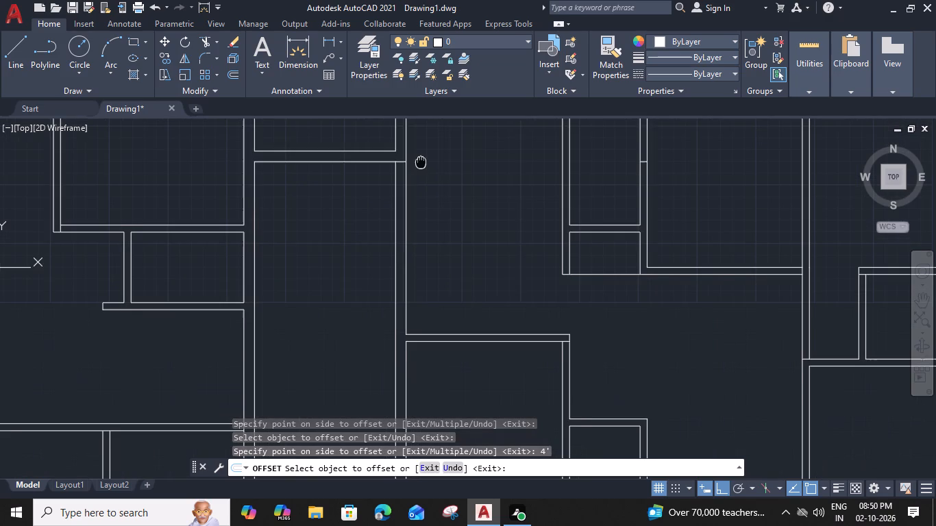
{"action": "middle_click_drag", "start_coordinate": [578, 345], "coordinate": [517, 279]}
{"action": "scroll", "coordinate": [510, 275], "scroll_direction": "up", "scroll_amount": 3}
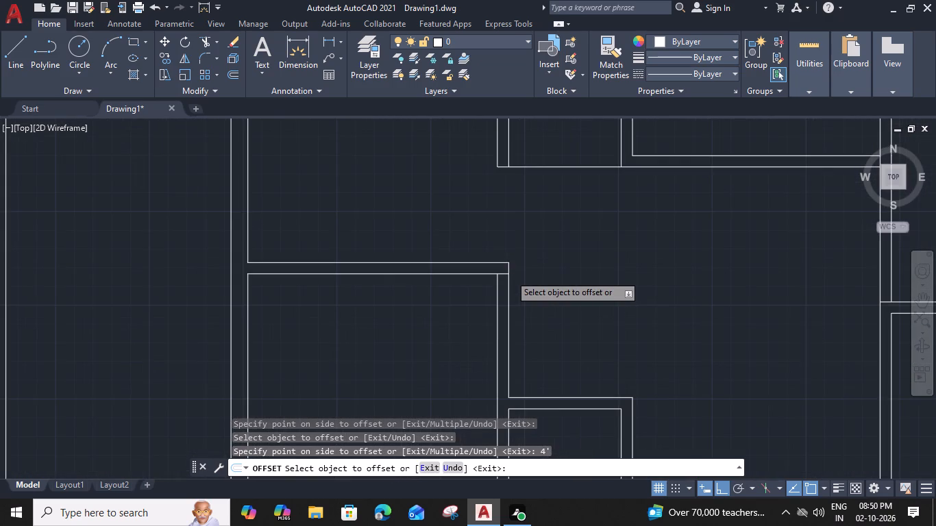
{"action": "left_click", "coordinate": [491, 271]}
{"action": "left_click", "coordinate": [492, 330]}
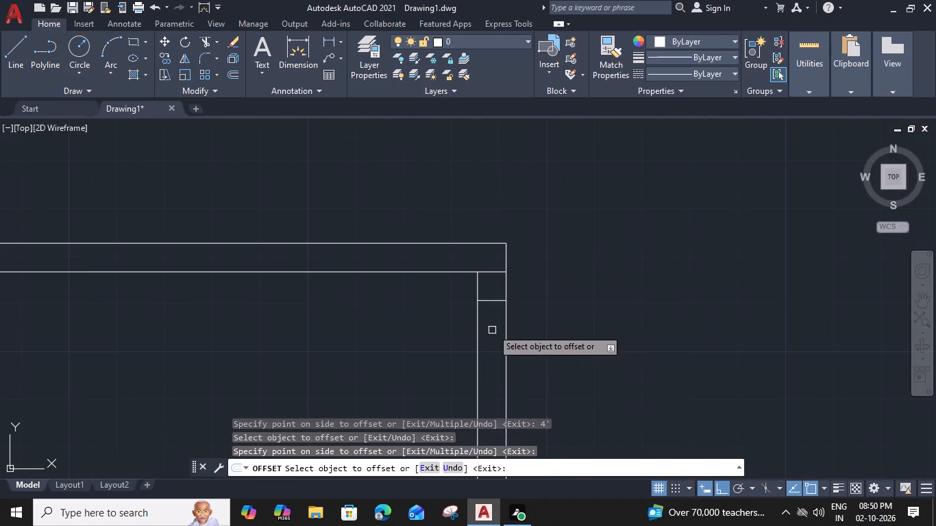
Offset the same short line in the south-west room's east wall 3" south, and that copy 3' farther south.
{"action": "left_click", "coordinate": [497, 272]}
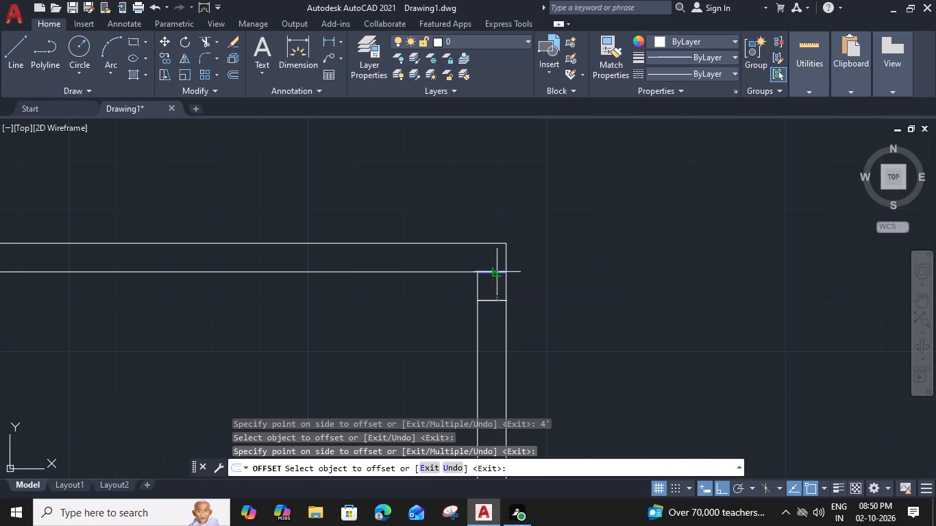
{"action": "key", "text": "3"}
{"action": "key", "text": "shift+quotedbl"}
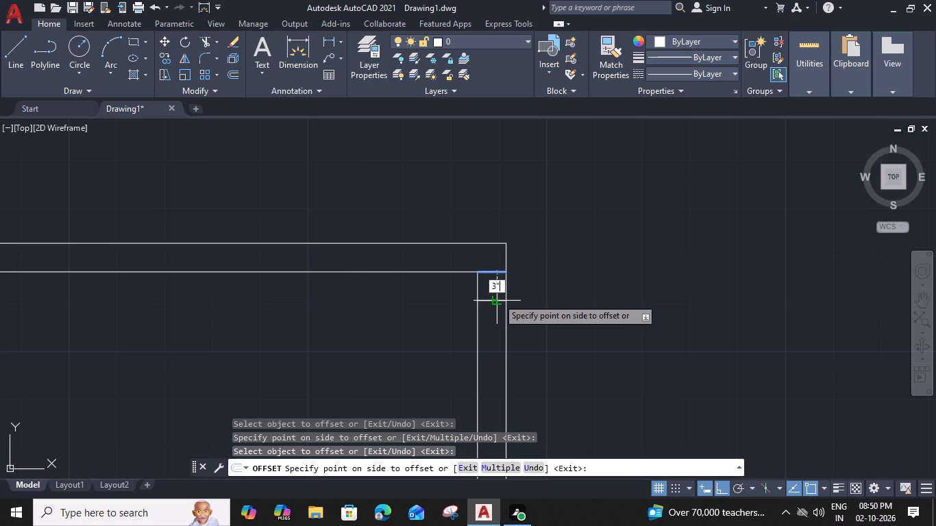
{"action": "key", "text": "Return"}
{"action": "left_click", "coordinate": [496, 286]}
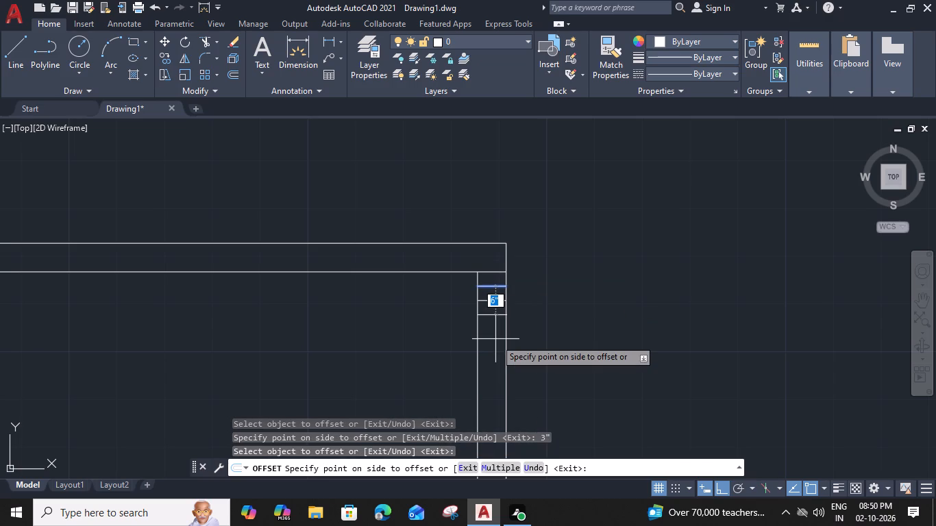
{"action": "key", "text": "3"}
{"action": "key", "text": "apostrophe"}
{"action": "key", "text": "space"}
Offset the line across the narrow south room's west wall 1'3" to the north and 1'3" to the south.
{"action": "scroll", "coordinate": [495, 338], "scroll_direction": "down", "scroll_amount": 1}
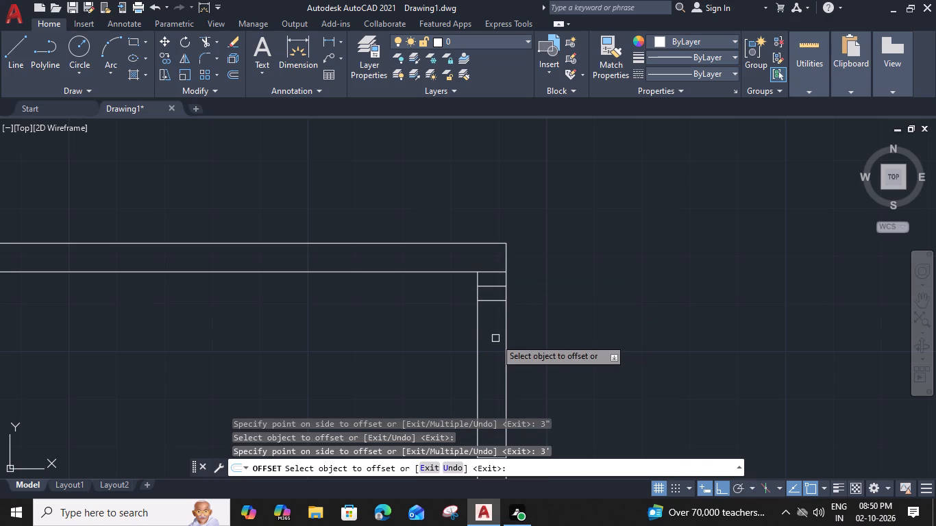
{"action": "scroll", "coordinate": [495, 338], "scroll_direction": "down", "scroll_amount": 1}
{"action": "middle_click_drag", "start_coordinate": [518, 351], "coordinate": [464, 120]}
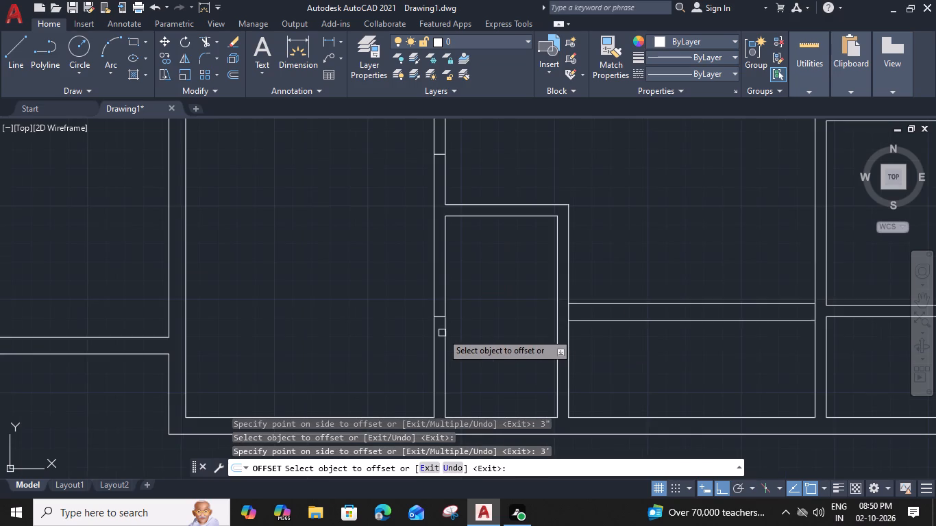
{"action": "scroll", "coordinate": [440, 321], "scroll_direction": "up", "scroll_amount": 2}
{"action": "left_click", "coordinate": [439, 316]}
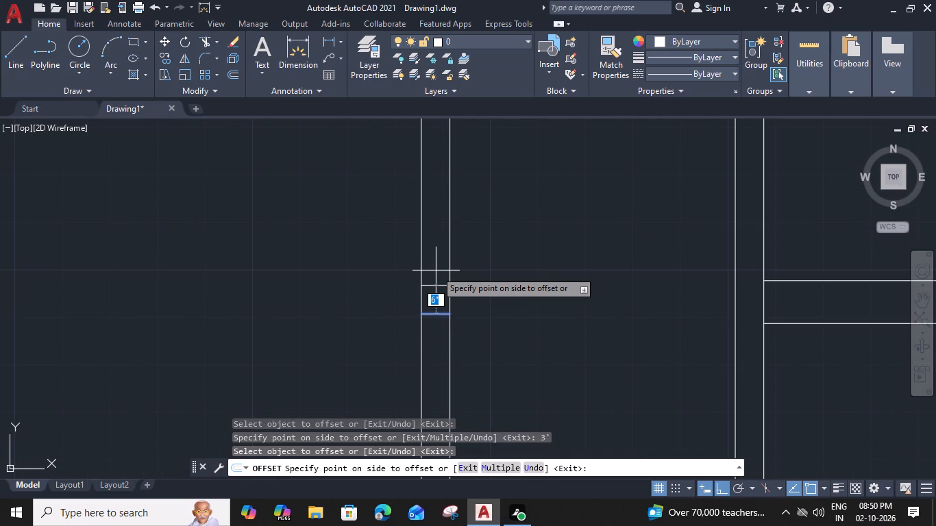
{"action": "key", "text": "1"}
{"action": "type", "text": "'3"}
{"action": "key", "text": "shift+quotedbl"}
{"action": "key", "text": "Return"}
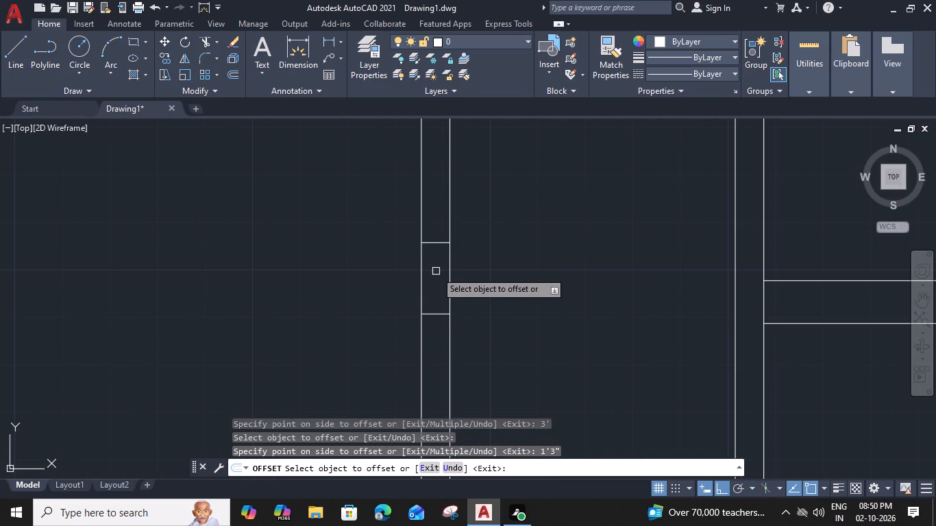
{"action": "left_click", "coordinate": [436, 316]}
{"action": "key", "text": "1"}
{"action": "key", "text": "apostrophe"}
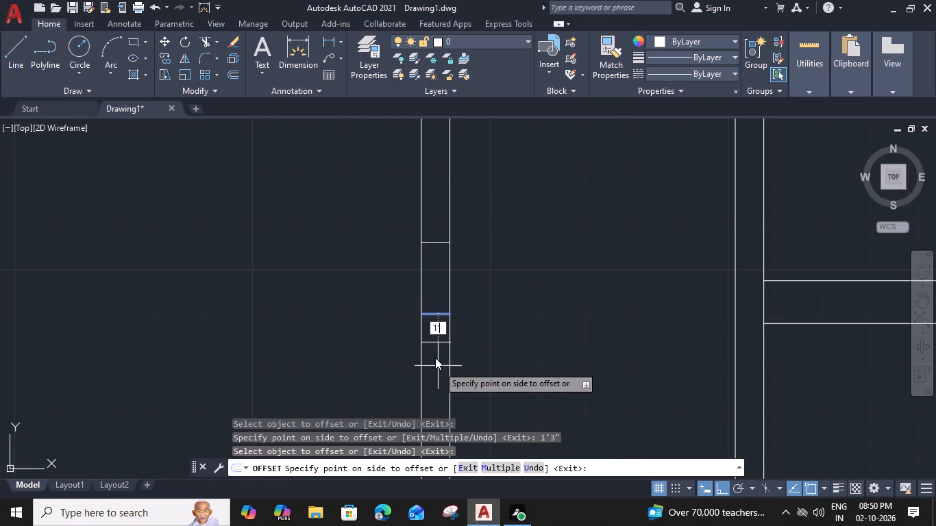
{"action": "key", "text": "5"}
{"action": "key", "text": "BackSpace"}
{"action": "type", "text": "3\""}
{"action": "key", "text": "Return"}
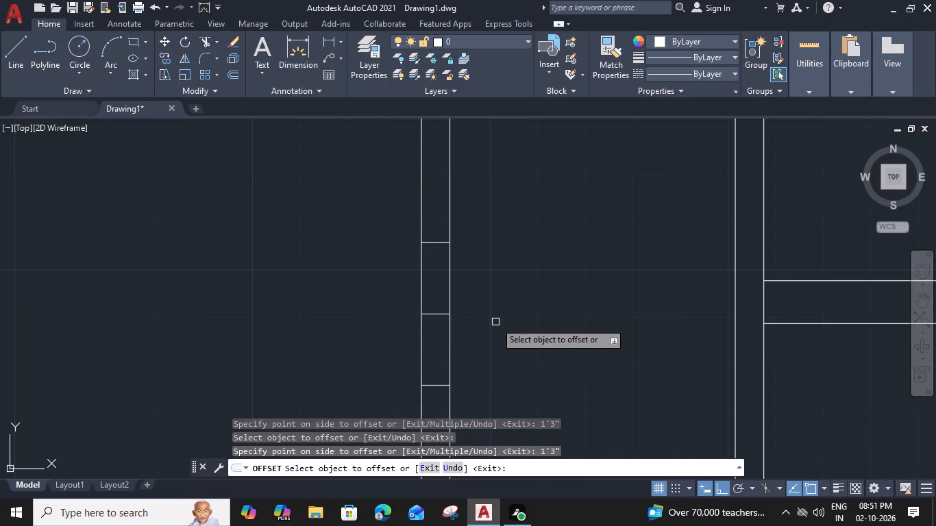
Offset the line across the narrow north room's east wall 1'3" to the south and 1'3" to the north.
{"action": "scroll", "coordinate": [495, 322], "scroll_direction": "down", "scroll_amount": 1}
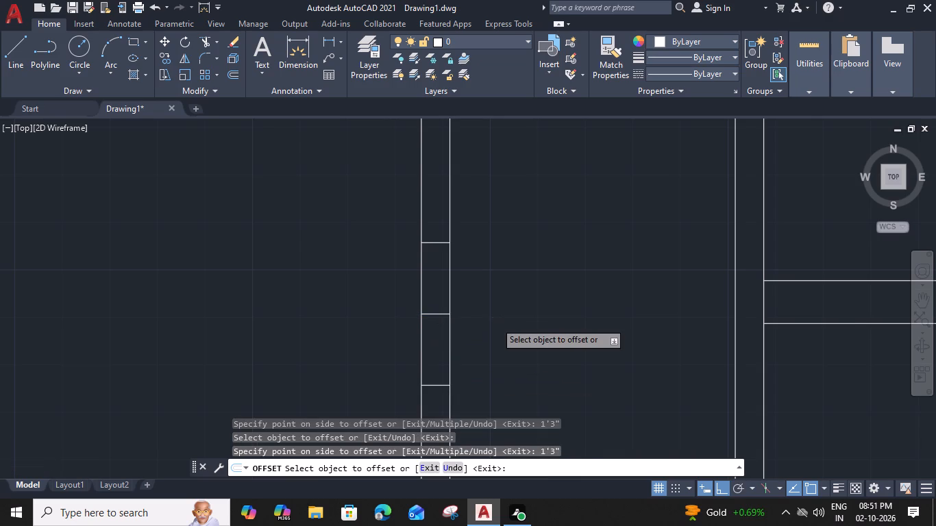
{"action": "scroll", "coordinate": [495, 322], "scroll_direction": "down", "scroll_amount": 1}
{"action": "middle_click_drag", "start_coordinate": [537, 284], "coordinate": [323, 246]}
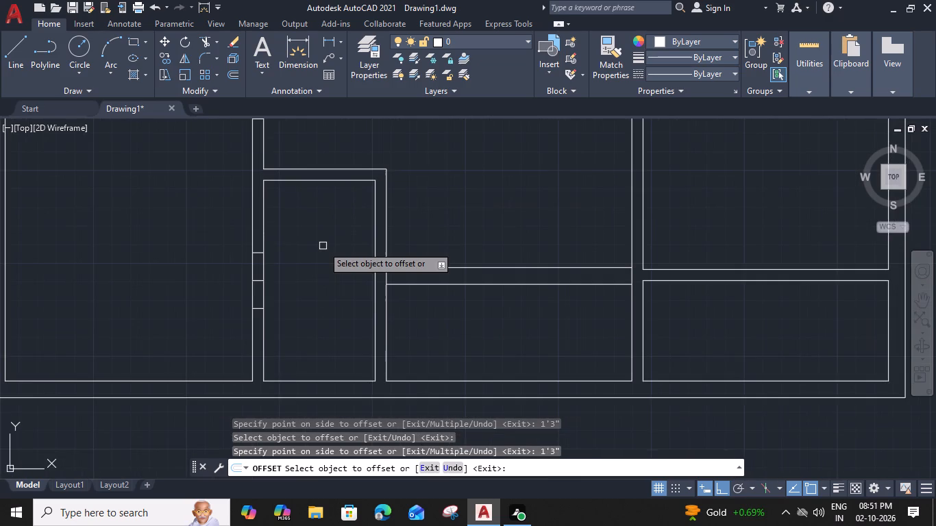
{"action": "scroll", "coordinate": [492, 227], "scroll_direction": "down", "scroll_amount": 1}
{"action": "middle_click_drag", "start_coordinate": [492, 227], "coordinate": [445, 325]}
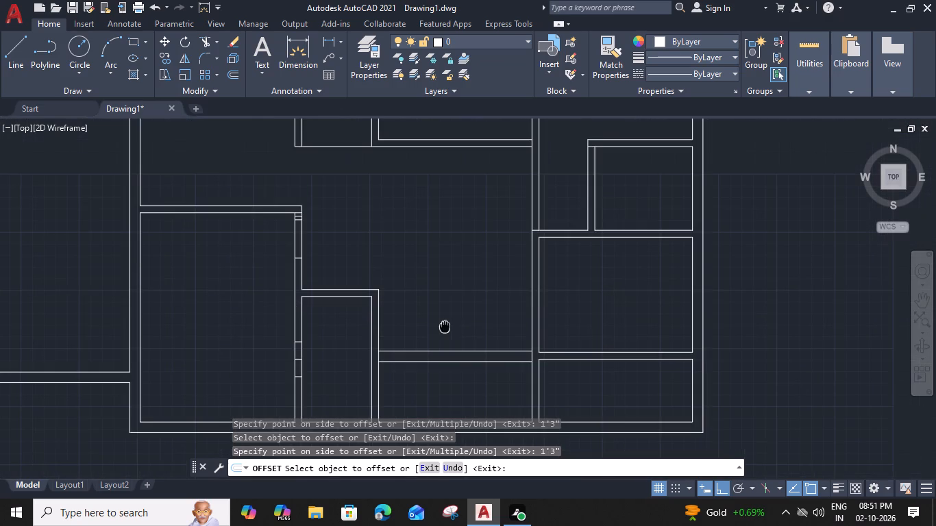
{"action": "middle_click_drag", "start_coordinate": [551, 196], "coordinate": [552, 195]}
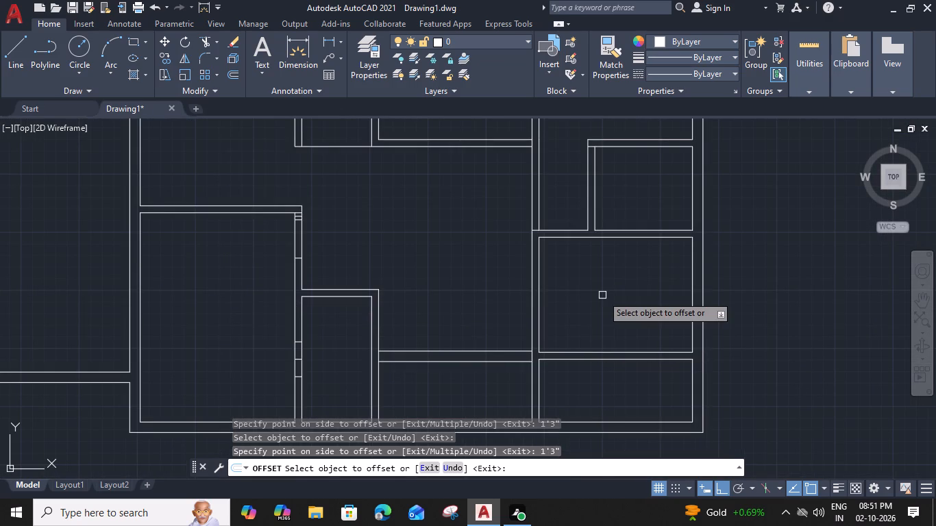
{"action": "middle_click_drag", "start_coordinate": [552, 195], "coordinate": [651, 354]}
{"action": "scroll", "coordinate": [479, 175], "scroll_direction": "up", "scroll_amount": 3}
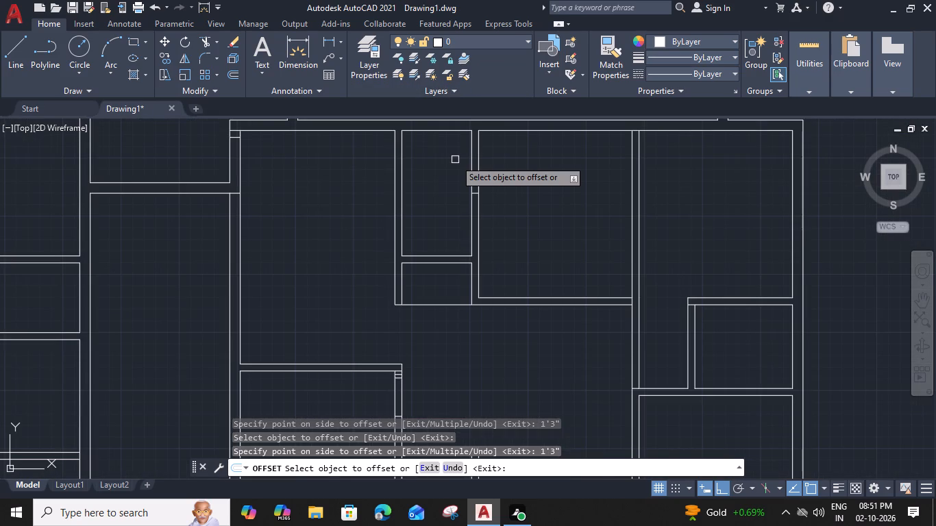
{"action": "left_click", "coordinate": [462, 247]}
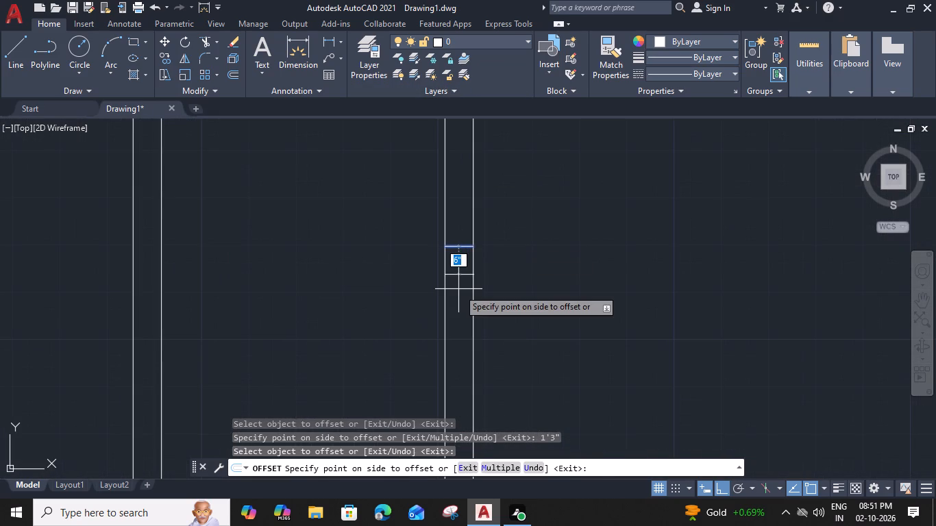
{"action": "key", "text": "1"}
{"action": "key", "text": "apostrophe"}
{"action": "key", "text": "3"}
{"action": "key", "text": "shift+quotedbl"}
{"action": "key", "text": "Return"}
{"action": "left_click", "coordinate": [460, 248]}
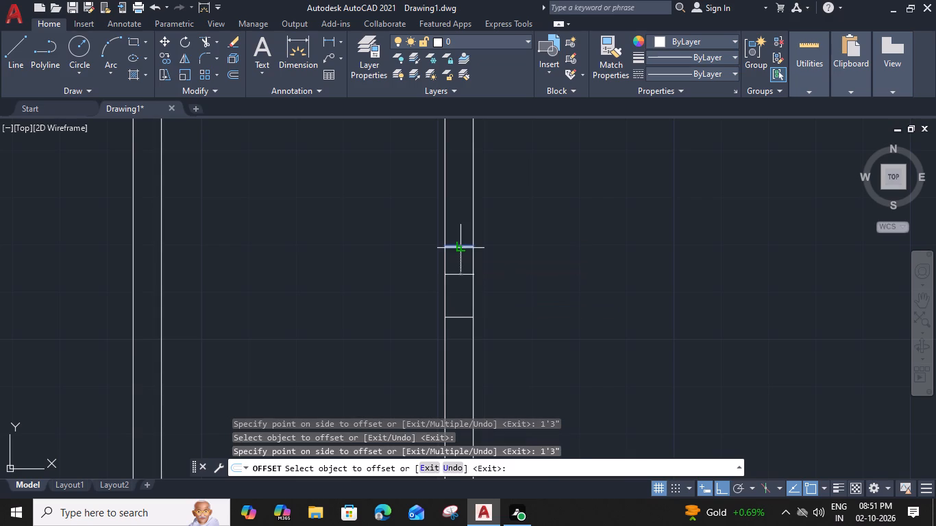
{"action": "key", "text": "1"}
{"action": "type", "text": "'3\""}
{"action": "key", "text": "Return"}
Offset the short line at the east end of the large middle room's south wall 3" west, and that copy 3' farther west.
{"action": "scroll", "coordinate": [465, 194], "scroll_direction": "down", "scroll_amount": 2}
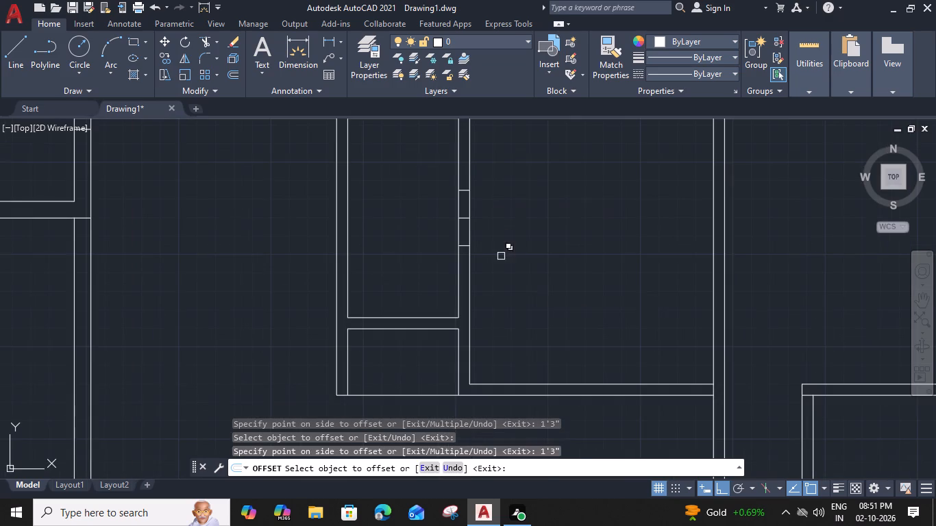
{"action": "middle_click_drag", "start_coordinate": [539, 290], "coordinate": [414, 181]}
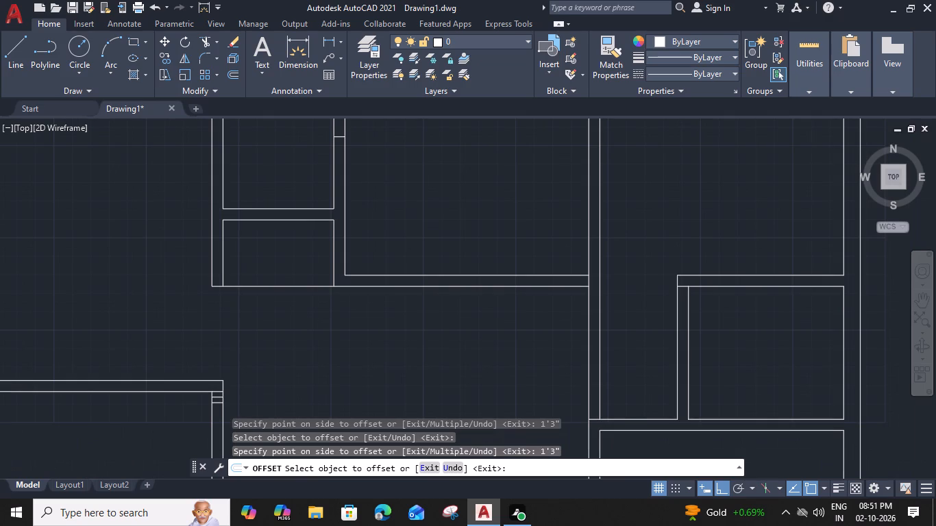
{"action": "scroll", "coordinate": [589, 281], "scroll_direction": "up", "scroll_amount": 2}
{"action": "left_click", "coordinate": [589, 281]}
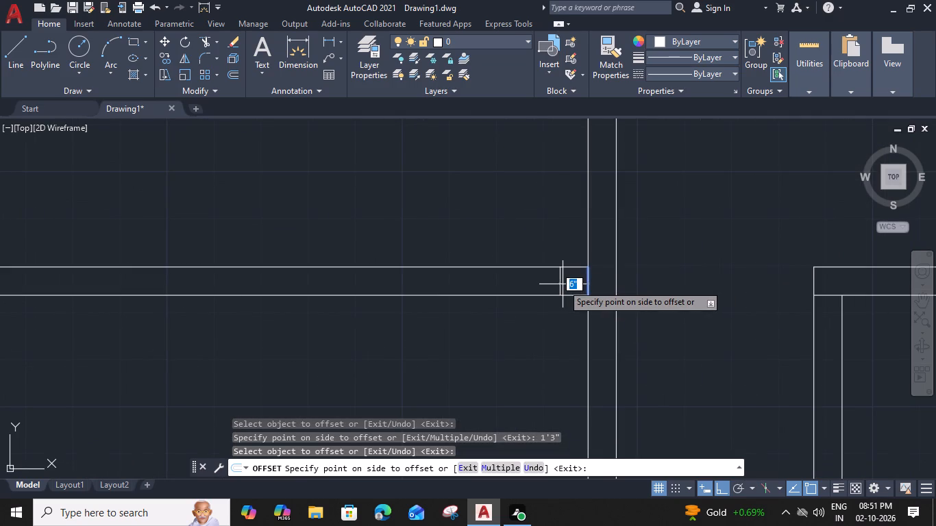
{"action": "type", "text": "3\""}
{"action": "key", "text": "Return"}
{"action": "left_click", "coordinate": [573, 284]}
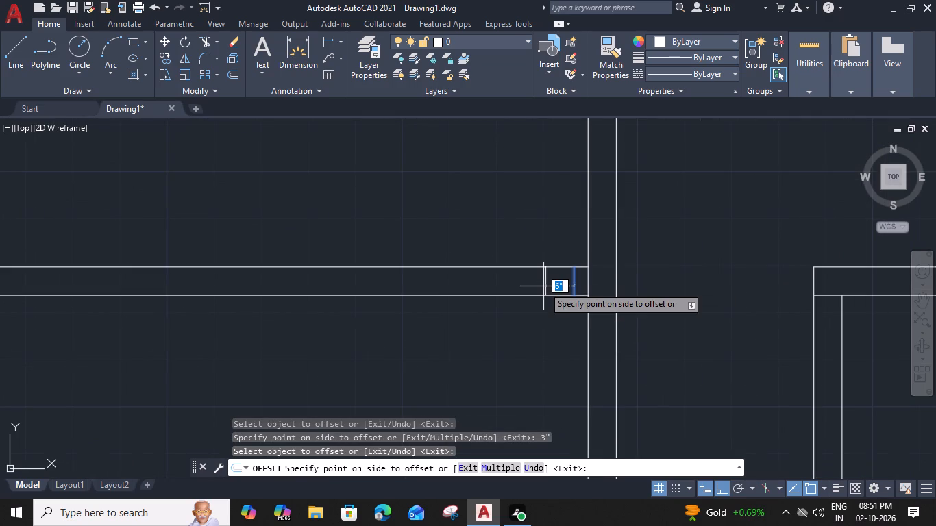
{"action": "key", "text": "3"}
{"action": "type", "text": "'"}
{"action": "key", "text": "space"}
Offset the line across the passage's west wall at its south end 2' north, and that copy 3' farther north.
{"action": "scroll", "coordinate": [543, 286], "scroll_direction": "down", "scroll_amount": 2}
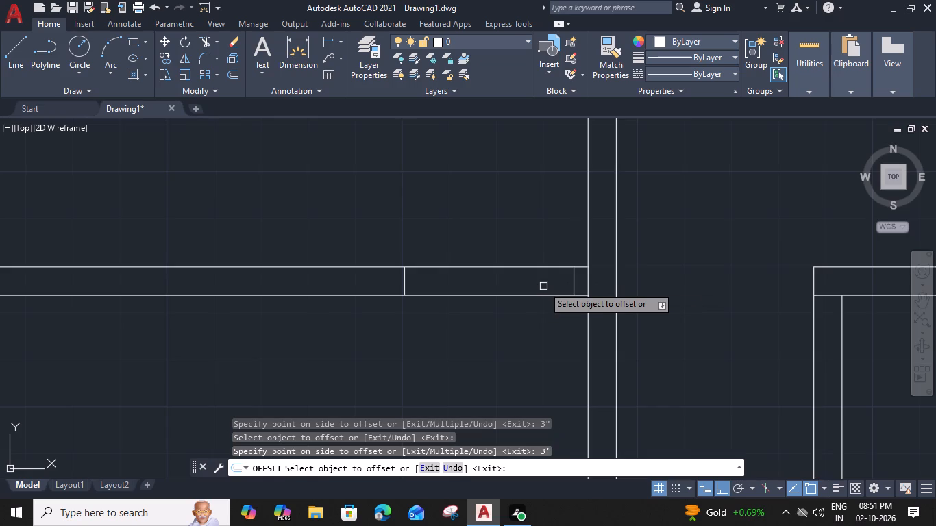
{"action": "middle_click_drag", "start_coordinate": [539, 331], "coordinate": [500, 241]}
{"action": "scroll", "coordinate": [530, 336], "scroll_direction": "up", "scroll_amount": 1}
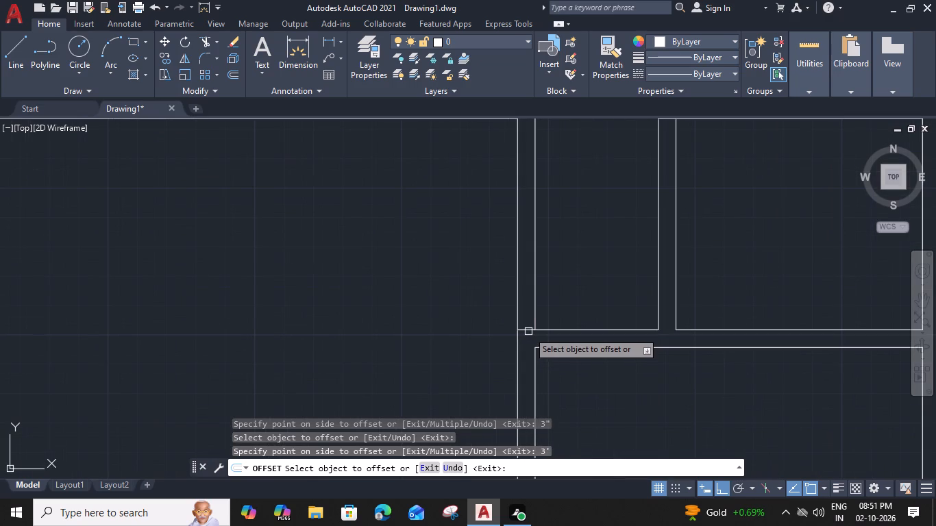
{"action": "left_click", "coordinate": [528, 331]}
{"action": "type", "text": "2'"}
{"action": "key", "text": "space"}
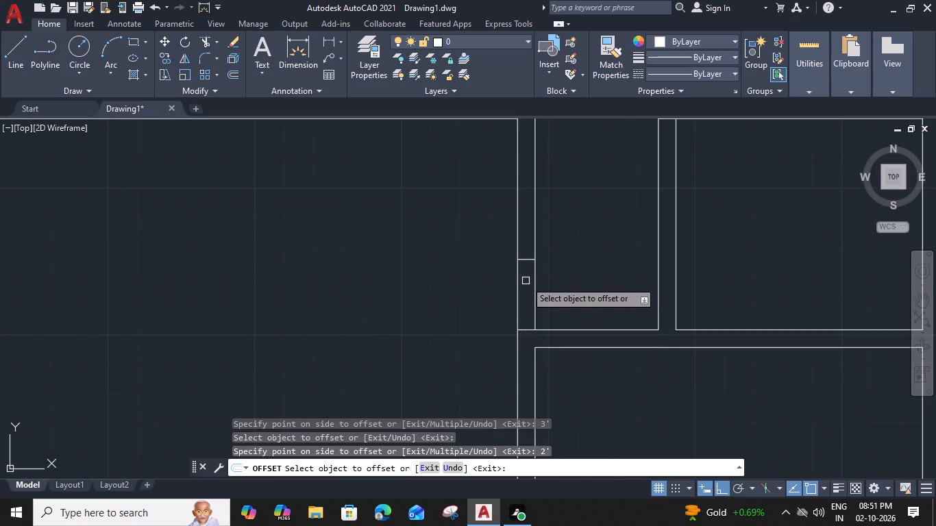
{"action": "left_click", "coordinate": [526, 261]}
{"action": "key", "text": "3"}
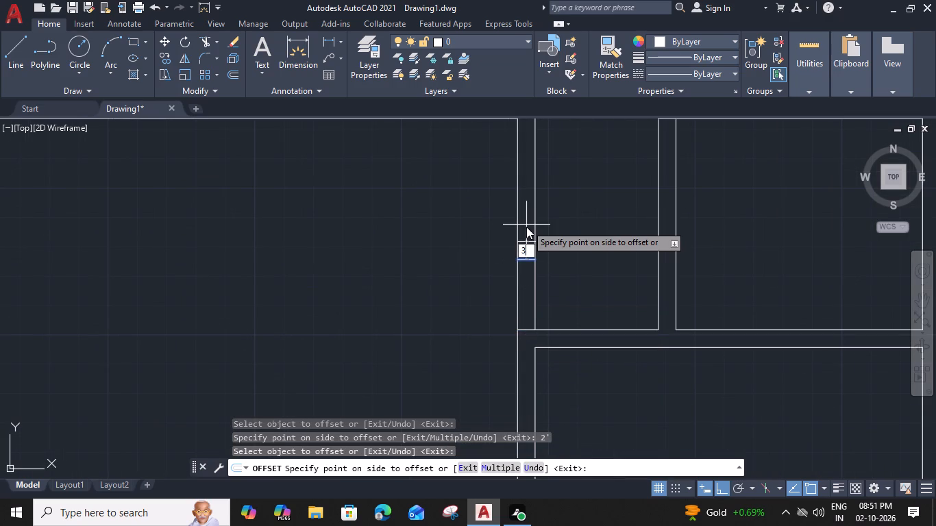
{"action": "type", "text": "'"}
{"action": "key", "text": "space"}
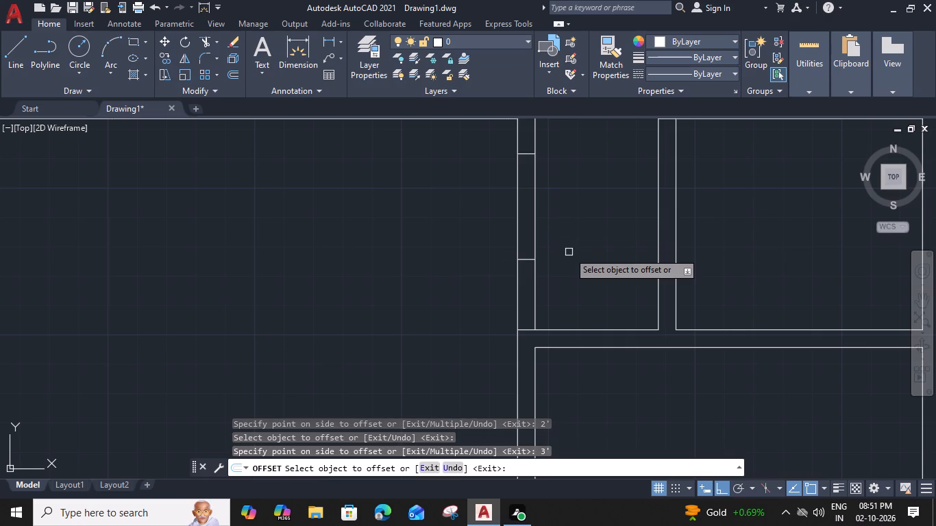
Offset the short line at the north end of the small east room's west wall 6" south, and that copy 2'6" farther south.
{"action": "scroll", "coordinate": [569, 252], "scroll_direction": "down", "scroll_amount": 1}
{"action": "middle_click_drag", "start_coordinate": [573, 269], "coordinate": [475, 283]}
{"action": "scroll", "coordinate": [549, 188], "scroll_direction": "up", "scroll_amount": 1}
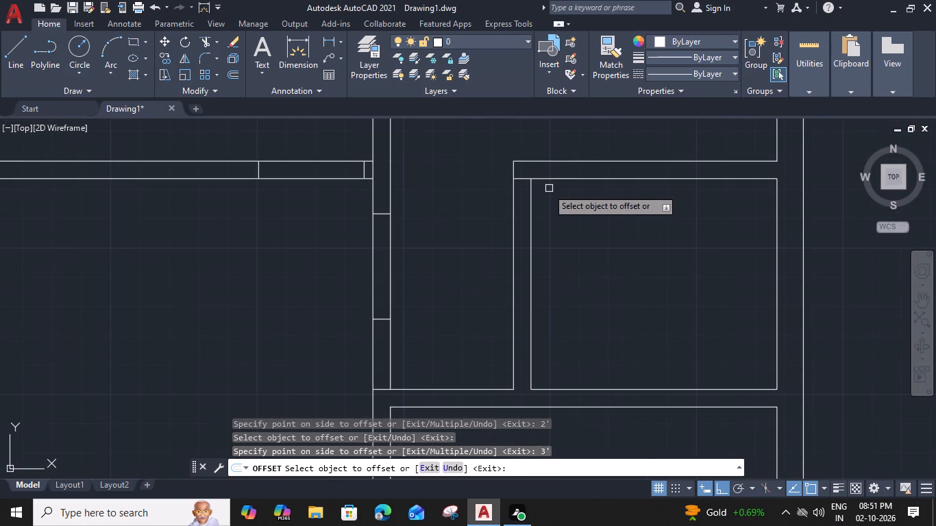
{"action": "left_click", "coordinate": [524, 177]}
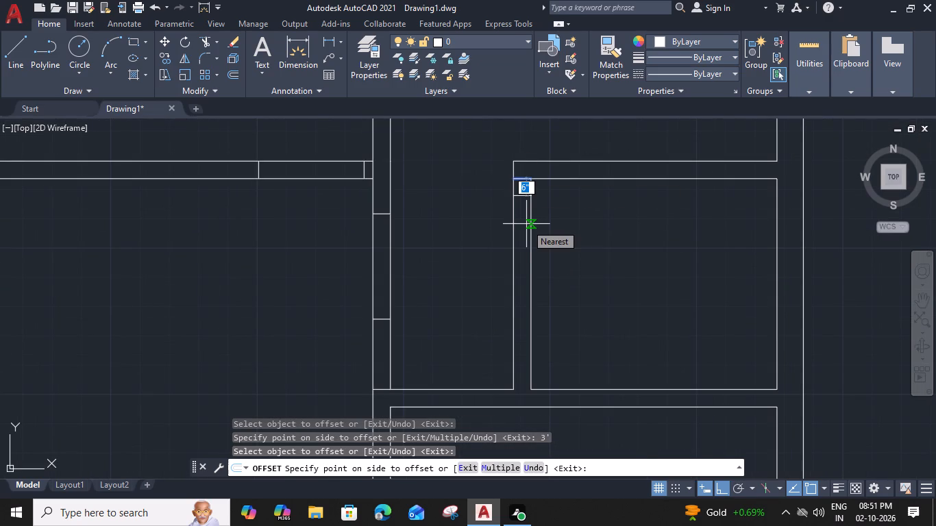
{"action": "left_click", "coordinate": [526, 224]}
{"action": "left_click", "coordinate": [523, 197]}
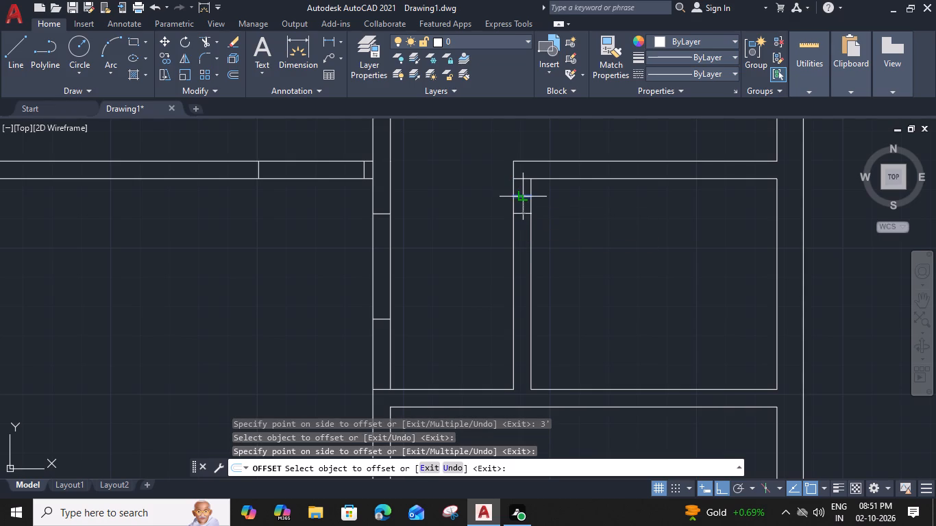
{"action": "type", "text": "2'"}
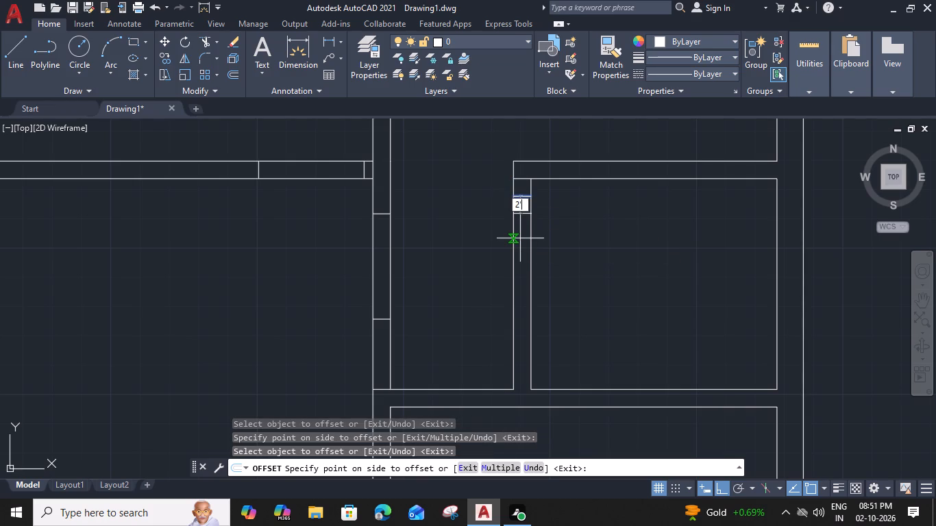
{"action": "type", "text": "6\""}
{"action": "key", "text": "Return"}
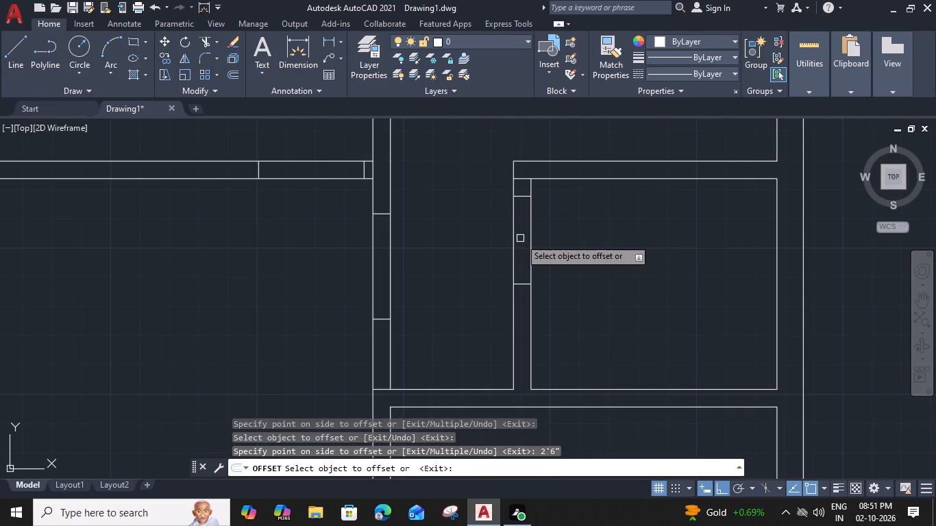
Draw a short line across the west end of the wall between the two southernmost east rooms.
{"action": "scroll", "coordinate": [534, 257], "scroll_direction": "down", "scroll_amount": 2}
{"action": "middle_click_drag", "start_coordinate": [578, 342], "coordinate": [633, 210]}
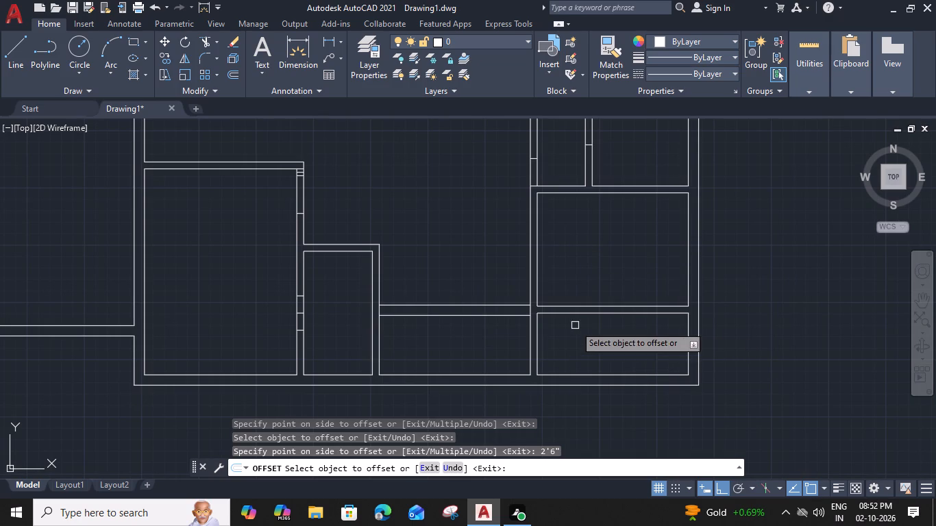
{"action": "key", "text": "Escape"}
{"action": "type", "text": "l"}
{"action": "key", "text": "space"}
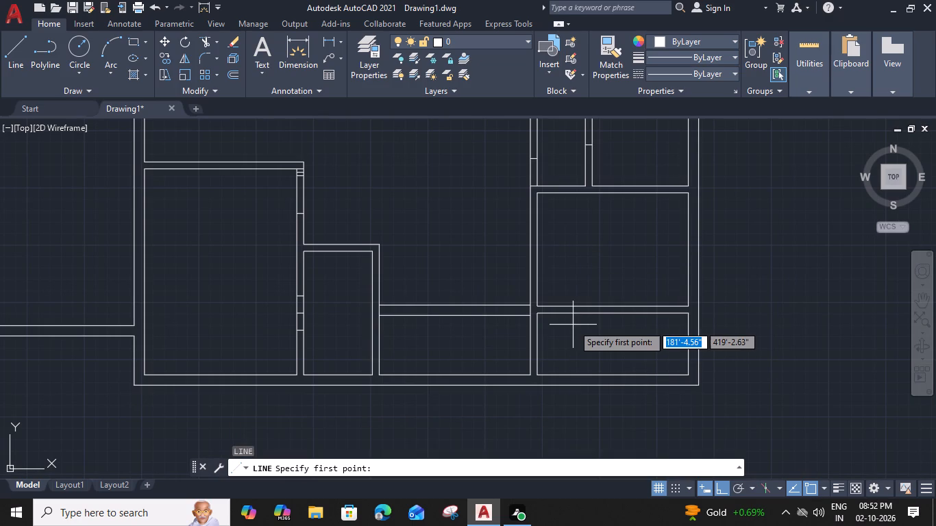
{"action": "scroll", "coordinate": [544, 314], "scroll_direction": "up", "scroll_amount": 2}
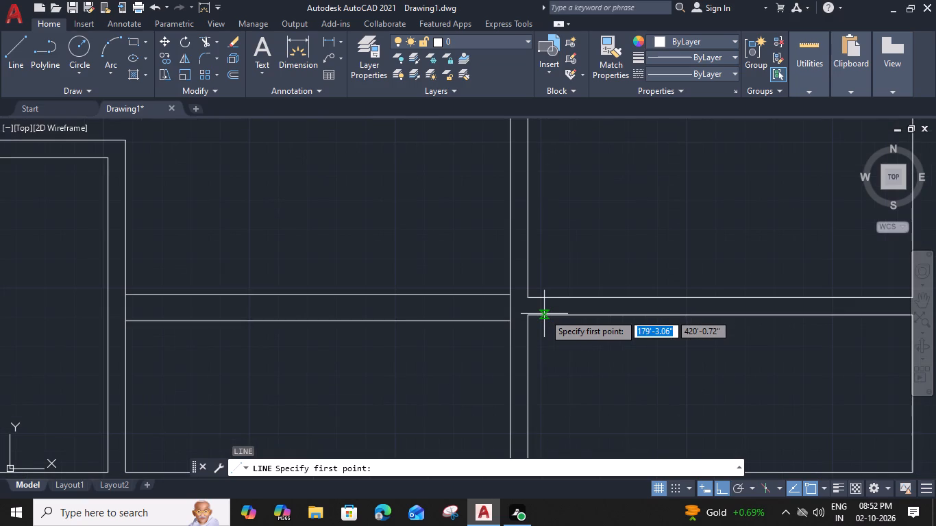
{"action": "left_click", "coordinate": [529, 314]}
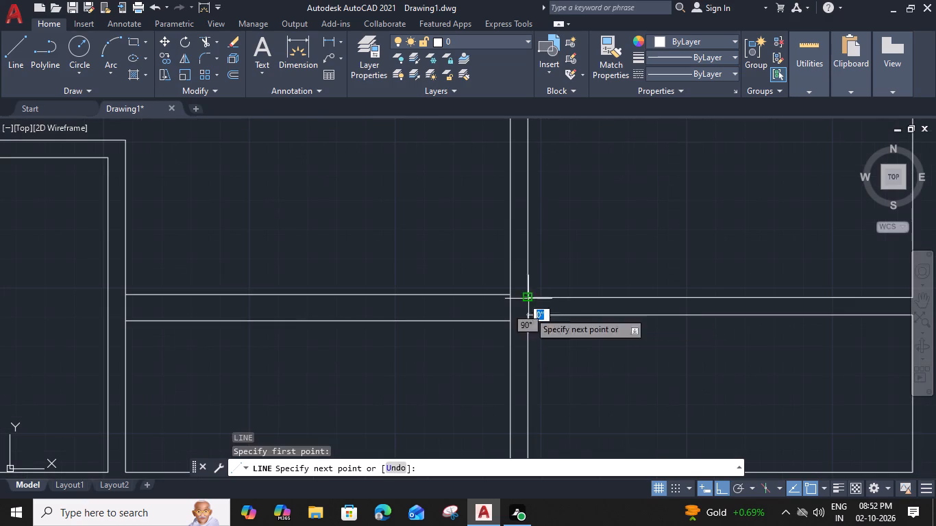
{"action": "left_click", "coordinate": [528, 296]}
{"action": "key", "text": "Escape"}
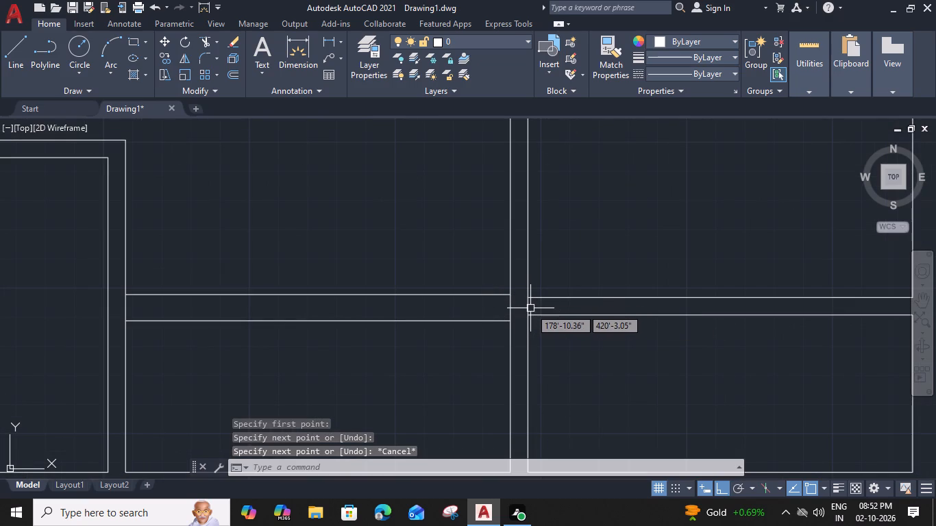
Offset the new short line 2' east, and that copy 2'6" farther east.
{"action": "left_click", "coordinate": [528, 307]}
{"action": "type", "text": "o 2"}
{"action": "type", "text": "'"}
{"action": "key", "text": "space"}
{"action": "left_click", "coordinate": [579, 307]}
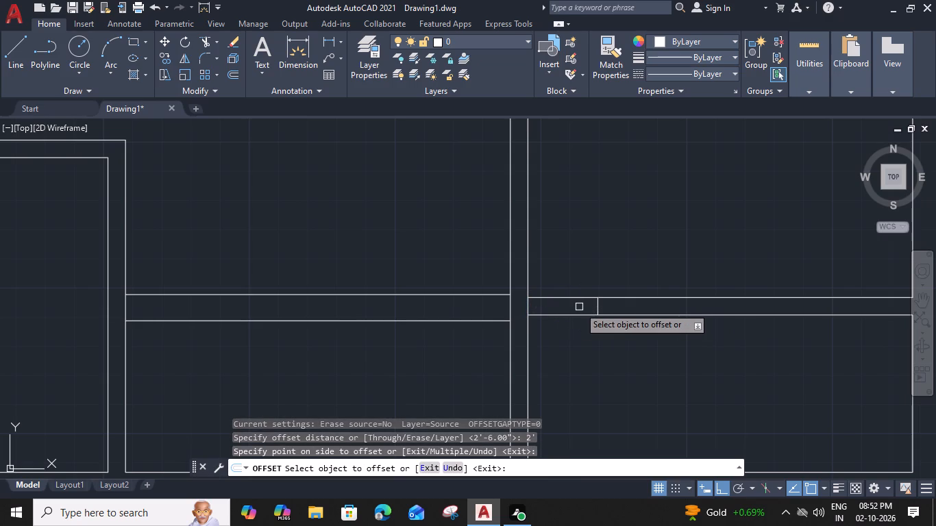
{"action": "left_click", "coordinate": [600, 308]}
{"action": "middle_click_drag", "start_coordinate": [641, 306], "coordinate": [534, 307]}
{"action": "type", "text": "2'6\""}
{"action": "key", "text": "Return"}
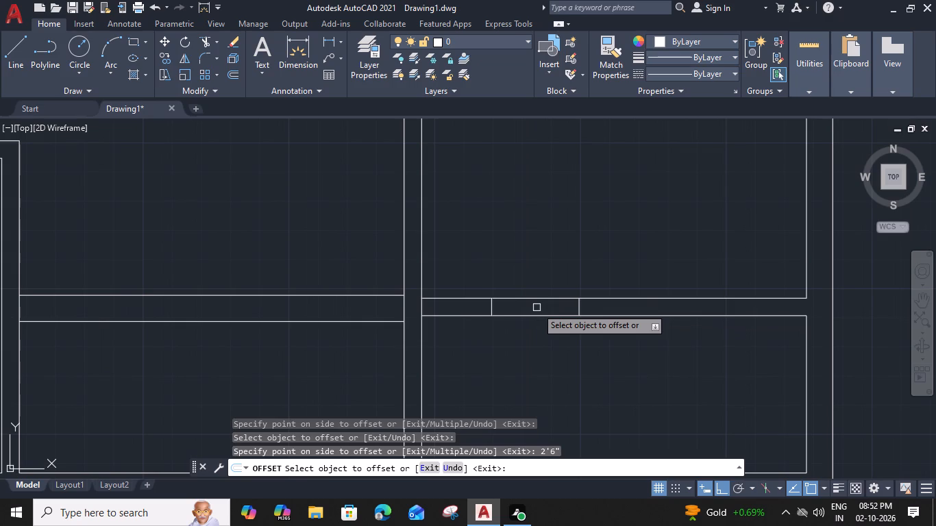
{"action": "key", "text": "Escape"}
Trim away the reference line and open the wall between the jamb lines separating the two southernmost east rooms.
{"action": "type", "text": "tr"}
{"action": "key", "text": "space"}
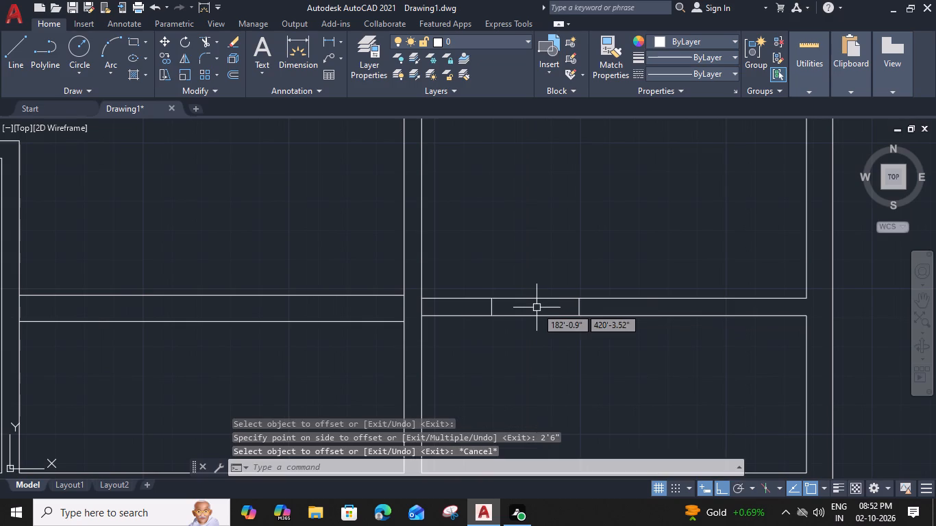
{"action": "left_click", "coordinate": [422, 306]}
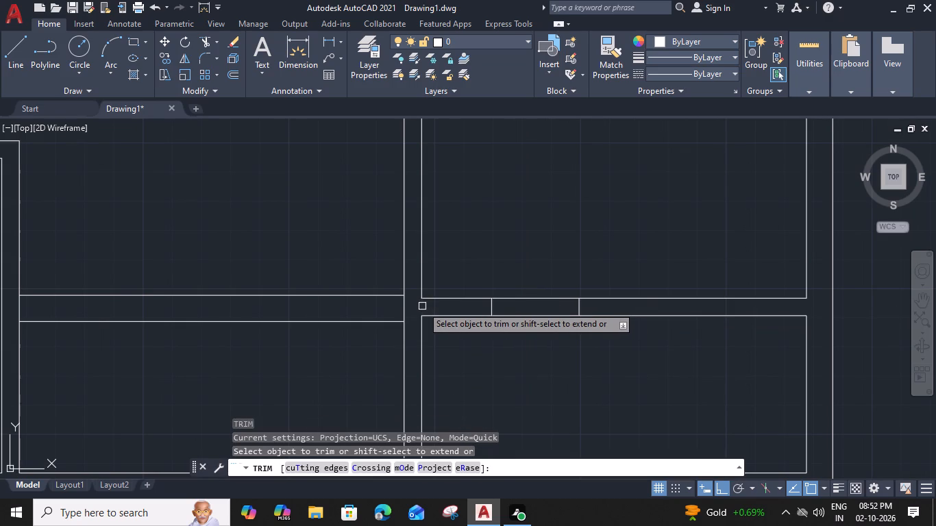
{"action": "left_click", "coordinate": [523, 290]}
{"action": "left_click", "coordinate": [532, 334]}
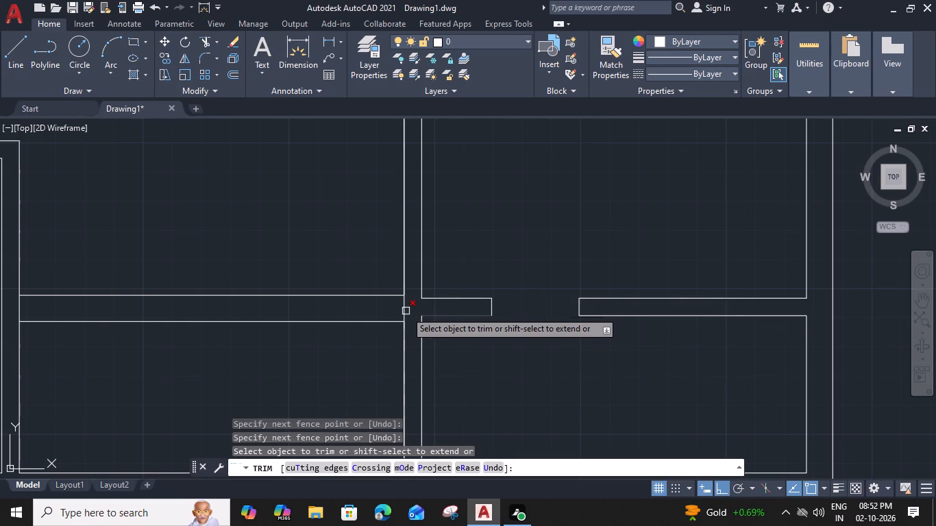
Remove the centre reference line and trim the narrow south room's west wall between its two jamb lines.
{"action": "scroll", "coordinate": [406, 306], "scroll_direction": "down", "scroll_amount": 2}
{"action": "middle_click_drag", "start_coordinate": [375, 334], "coordinate": [406, 306]}
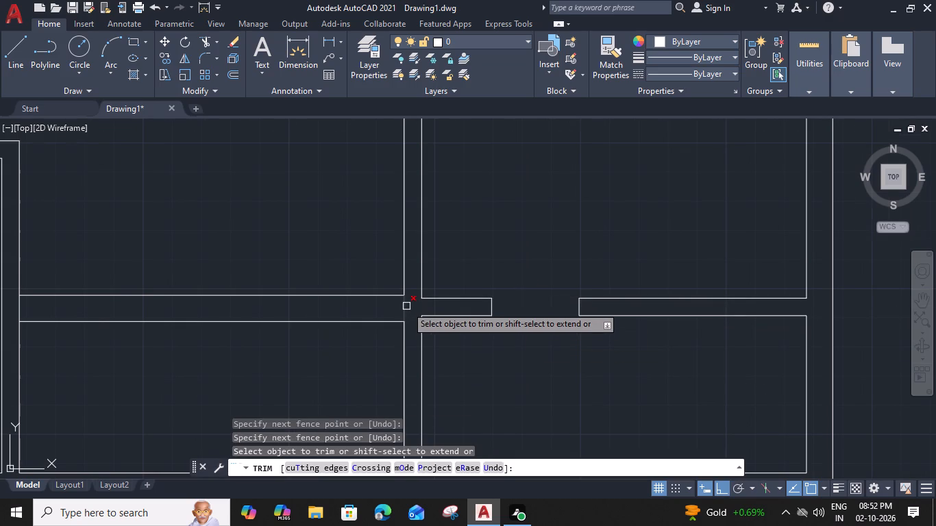
{"action": "middle_click_drag", "start_coordinate": [406, 306], "coordinate": [597, 338]}
{"action": "scroll", "coordinate": [394, 323], "scroll_direction": "up", "scroll_amount": 2}
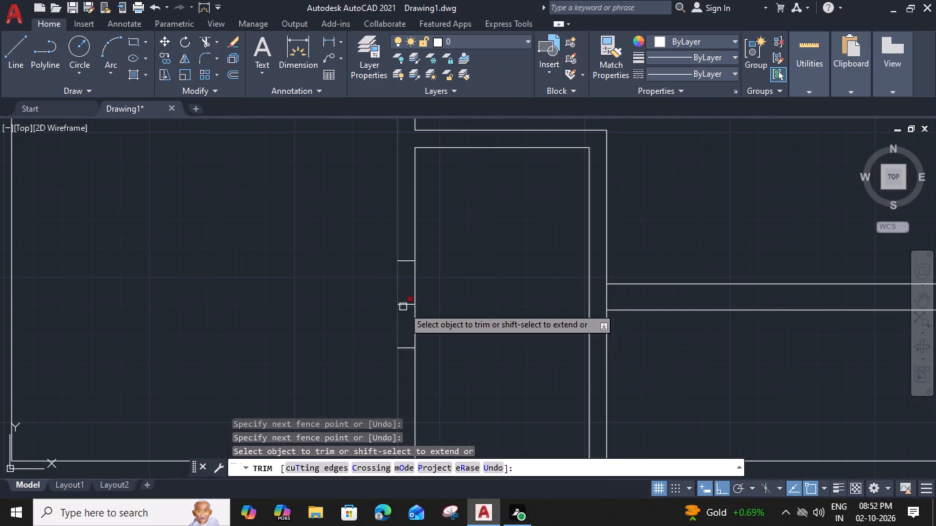
{"action": "left_click", "coordinate": [409, 301]}
{"action": "left_click_drag", "start_coordinate": [434, 302], "coordinate": [422, 308]}
{"action": "left_click", "coordinate": [338, 323]}
Trim the opening at the north end of the south-west room's east wall, removing the extra 6" line and the end reference line.
{"action": "scroll", "coordinate": [340, 320], "scroll_direction": "down", "scroll_amount": 2}
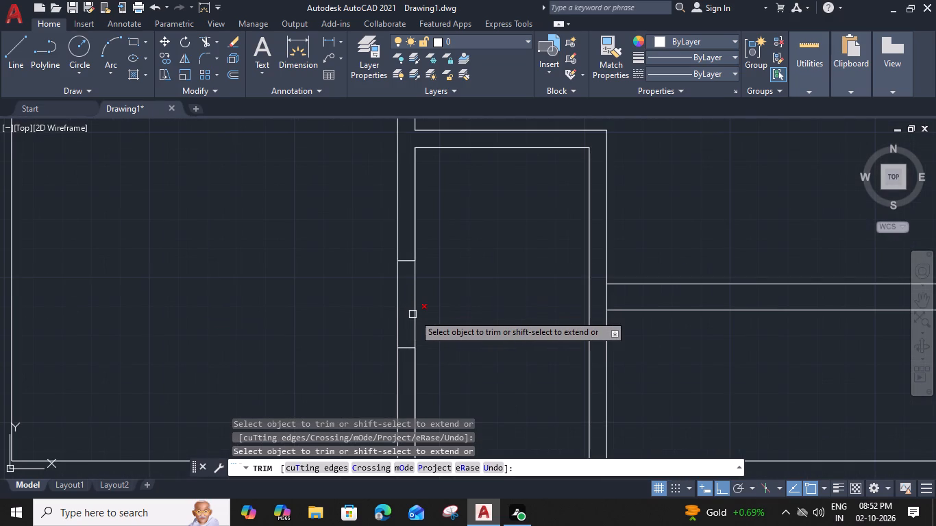
{"action": "middle_click_drag", "start_coordinate": [335, 256], "coordinate": [357, 366]}
{"action": "scroll", "coordinate": [382, 299], "scroll_direction": "up", "scroll_amount": 2}
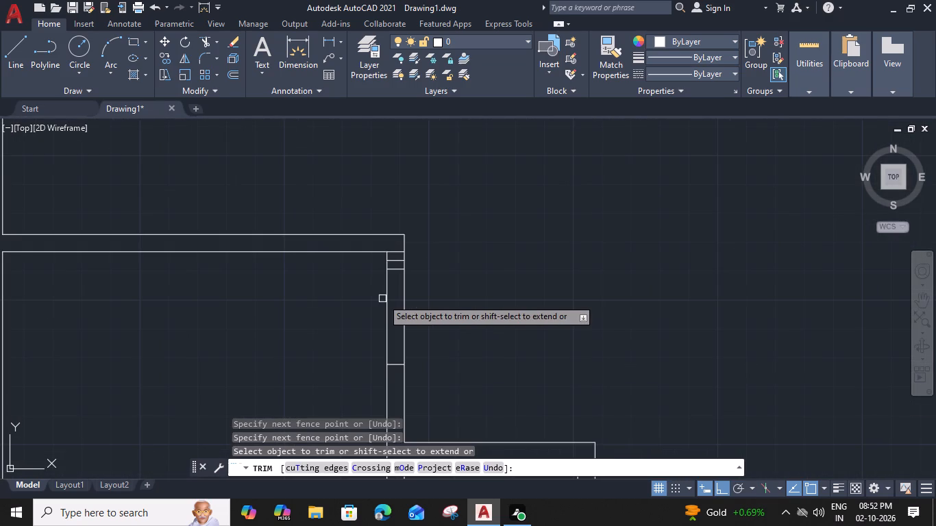
{"action": "left_click", "coordinate": [393, 267]}
{"action": "left_click", "coordinate": [418, 294]}
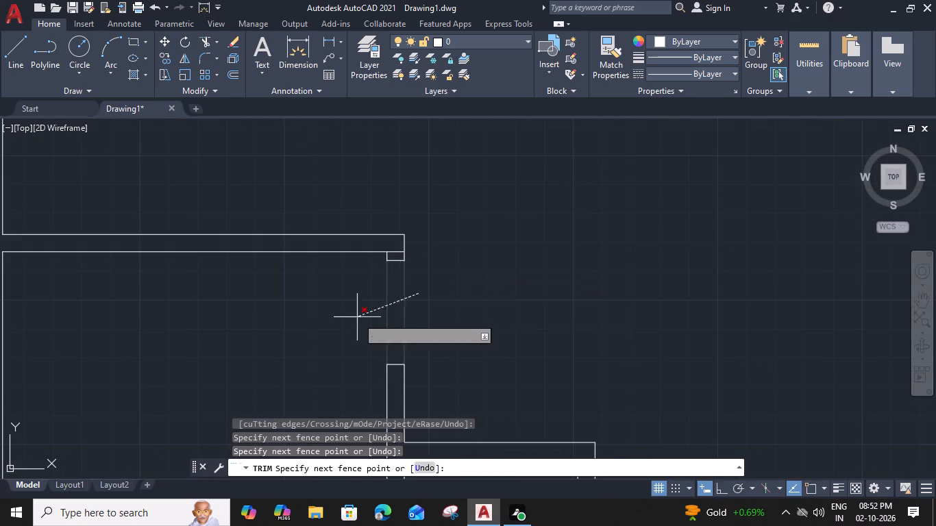
{"action": "left_click", "coordinate": [357, 317]}
{"action": "scroll", "coordinate": [357, 317], "scroll_direction": "down", "scroll_amount": 2}
{"action": "scroll", "coordinate": [372, 286], "scroll_direction": "up", "scroll_amount": 2}
{"action": "left_click", "coordinate": [374, 297]}
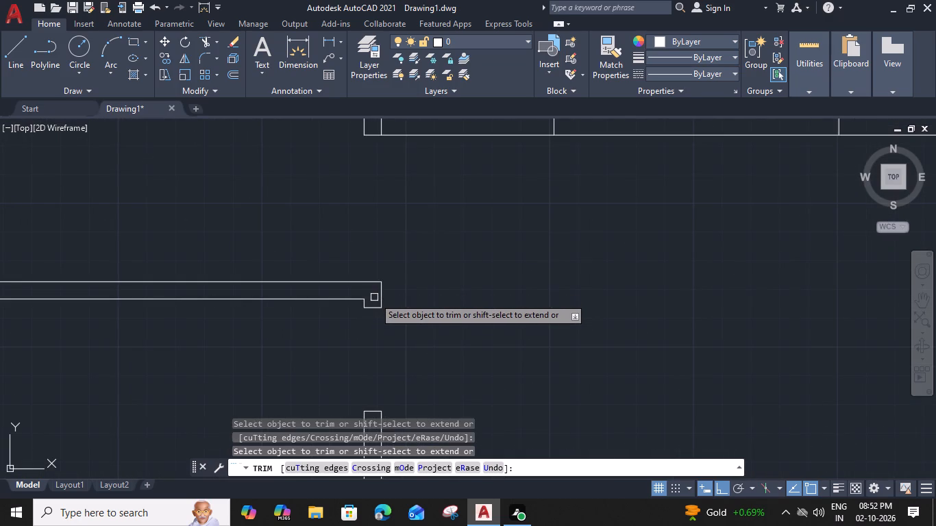
Remove the reference line and trim the opening between the jamb lines in the small east room's west wall.
{"action": "scroll", "coordinate": [374, 297], "scroll_direction": "down", "scroll_amount": 3}
{"action": "scroll", "coordinate": [556, 284], "scroll_direction": "up", "scroll_amount": 3}
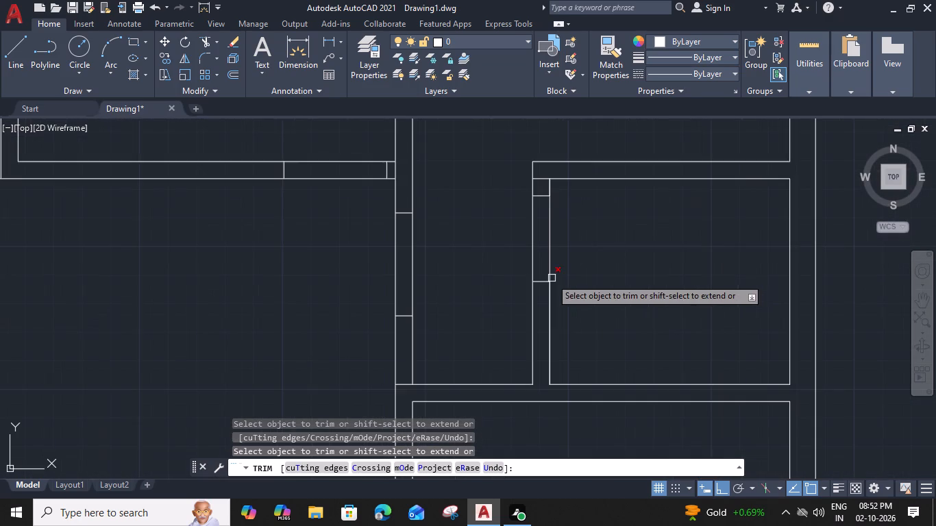
{"action": "left_click", "coordinate": [542, 181]}
{"action": "left_click", "coordinate": [569, 221]}
{"action": "left_click", "coordinate": [512, 254]}
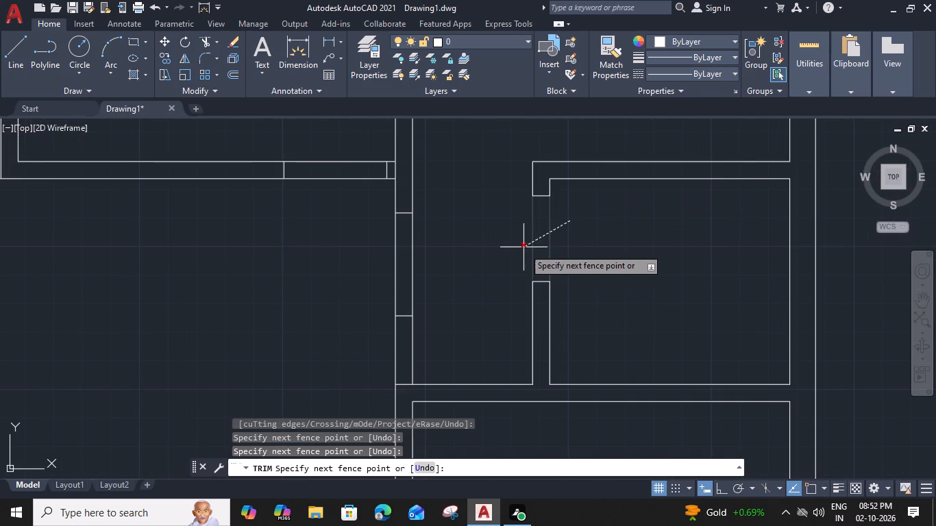
Trim the opening between the jamb lines in the passage's west wall and remove the reference line south of it.
{"action": "left_click", "coordinate": [376, 279]}
{"action": "left_click", "coordinate": [446, 279]}
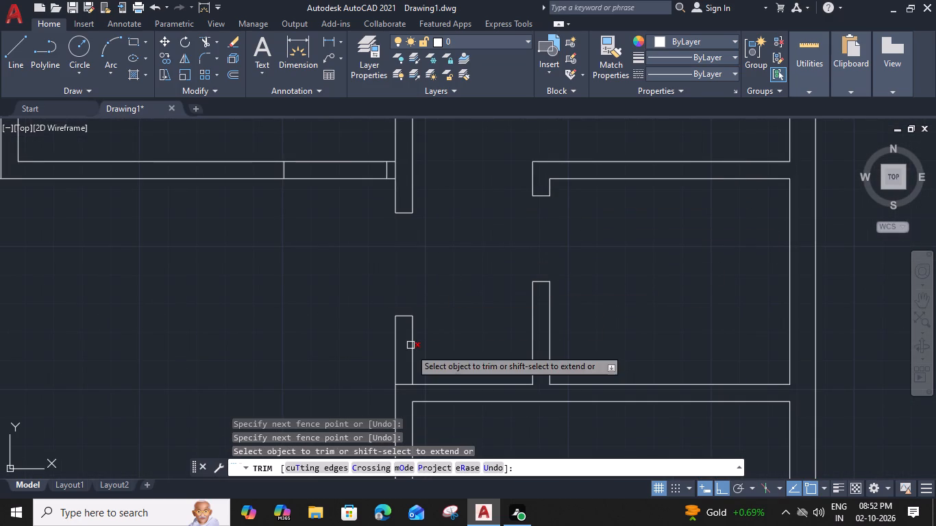
{"action": "left_click", "coordinate": [404, 384]}
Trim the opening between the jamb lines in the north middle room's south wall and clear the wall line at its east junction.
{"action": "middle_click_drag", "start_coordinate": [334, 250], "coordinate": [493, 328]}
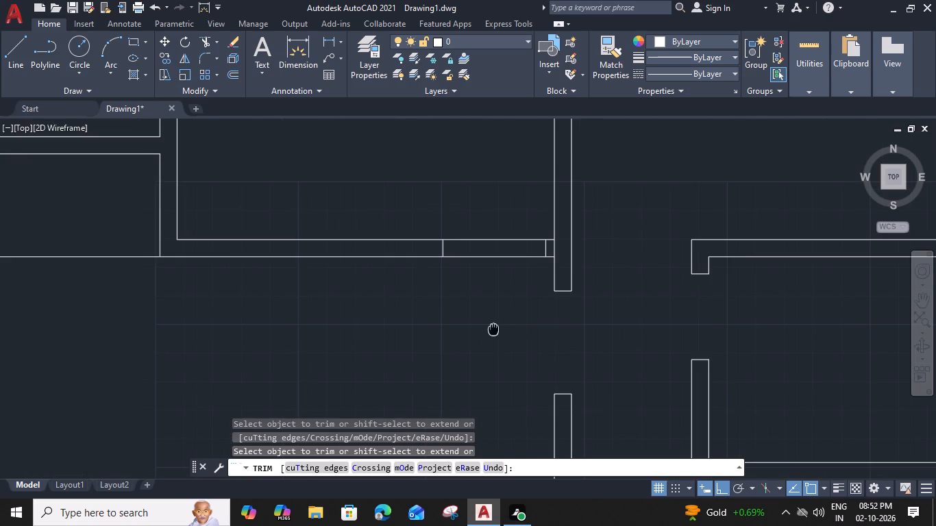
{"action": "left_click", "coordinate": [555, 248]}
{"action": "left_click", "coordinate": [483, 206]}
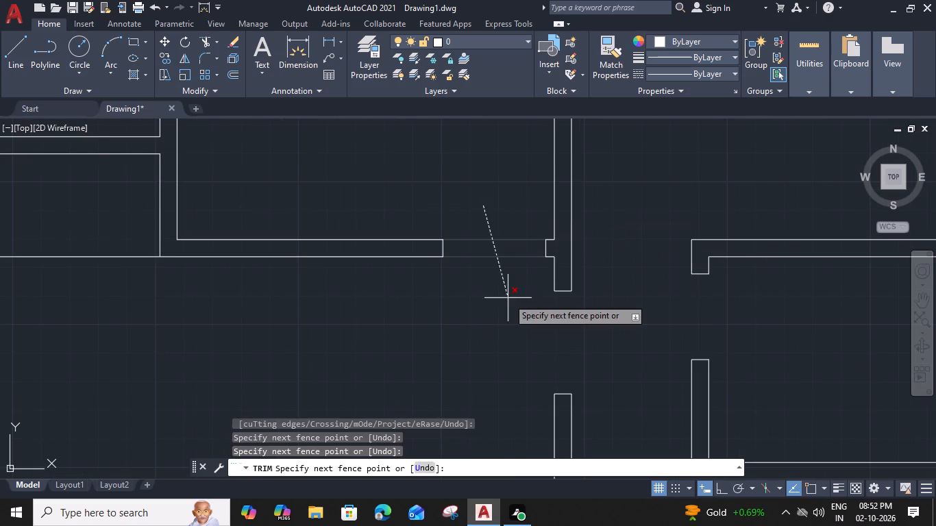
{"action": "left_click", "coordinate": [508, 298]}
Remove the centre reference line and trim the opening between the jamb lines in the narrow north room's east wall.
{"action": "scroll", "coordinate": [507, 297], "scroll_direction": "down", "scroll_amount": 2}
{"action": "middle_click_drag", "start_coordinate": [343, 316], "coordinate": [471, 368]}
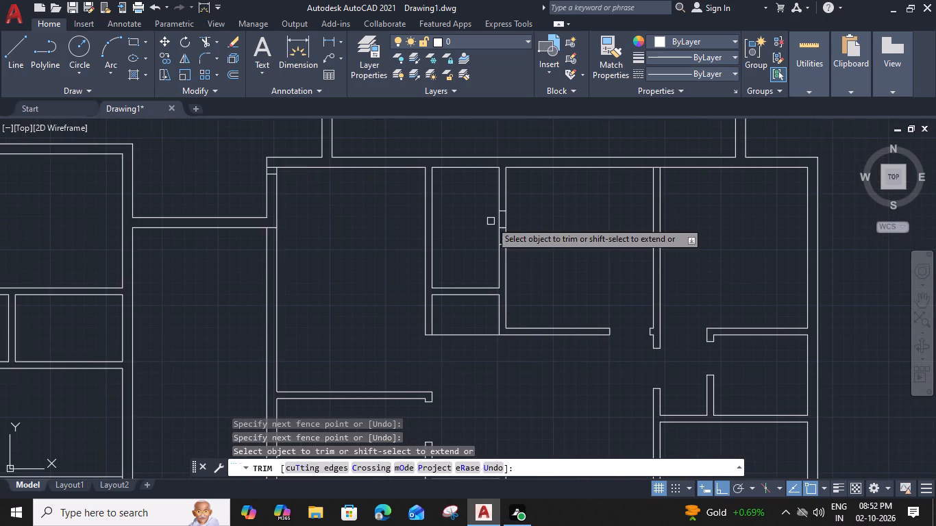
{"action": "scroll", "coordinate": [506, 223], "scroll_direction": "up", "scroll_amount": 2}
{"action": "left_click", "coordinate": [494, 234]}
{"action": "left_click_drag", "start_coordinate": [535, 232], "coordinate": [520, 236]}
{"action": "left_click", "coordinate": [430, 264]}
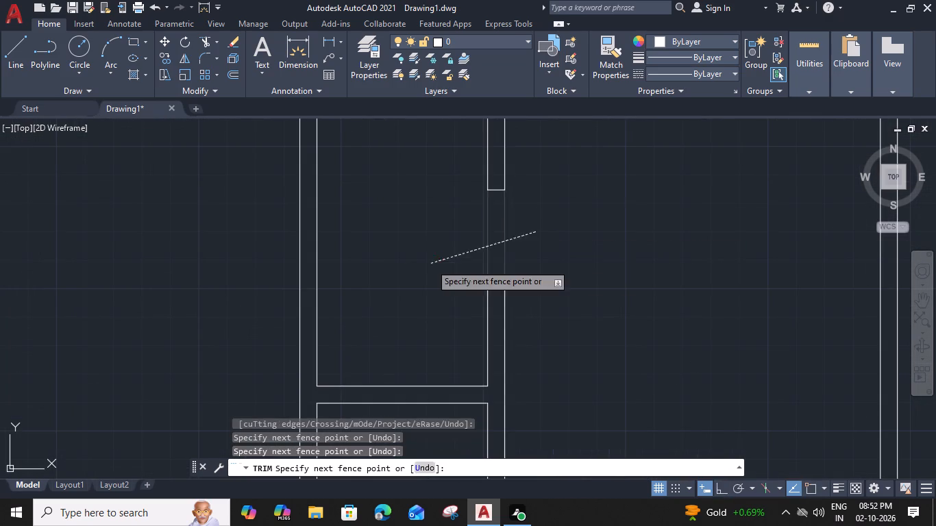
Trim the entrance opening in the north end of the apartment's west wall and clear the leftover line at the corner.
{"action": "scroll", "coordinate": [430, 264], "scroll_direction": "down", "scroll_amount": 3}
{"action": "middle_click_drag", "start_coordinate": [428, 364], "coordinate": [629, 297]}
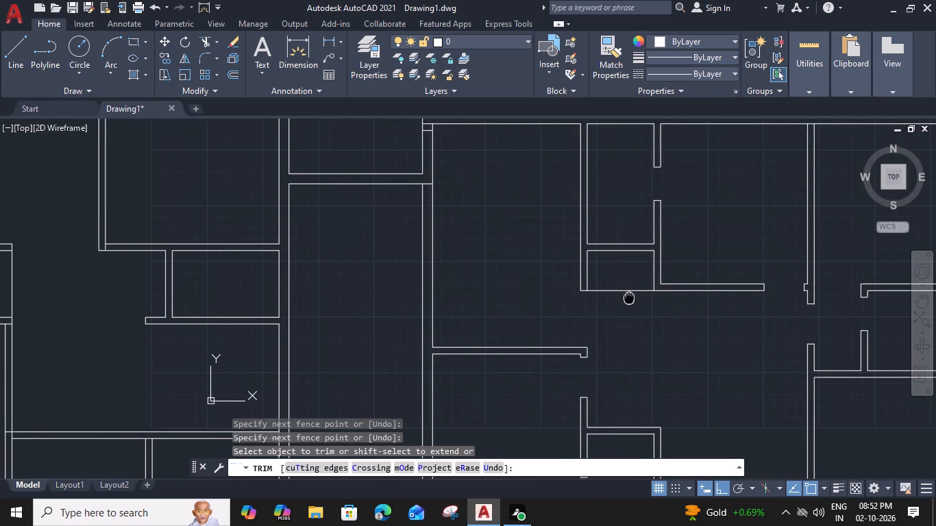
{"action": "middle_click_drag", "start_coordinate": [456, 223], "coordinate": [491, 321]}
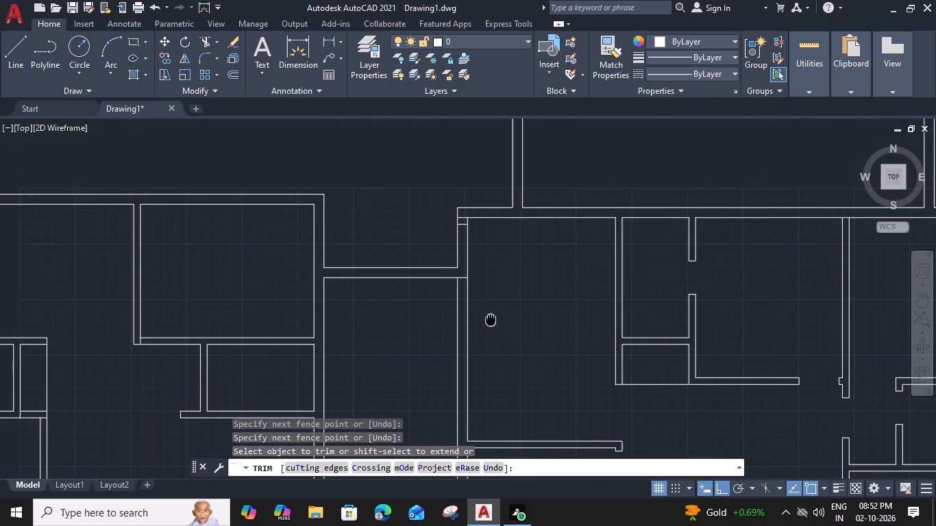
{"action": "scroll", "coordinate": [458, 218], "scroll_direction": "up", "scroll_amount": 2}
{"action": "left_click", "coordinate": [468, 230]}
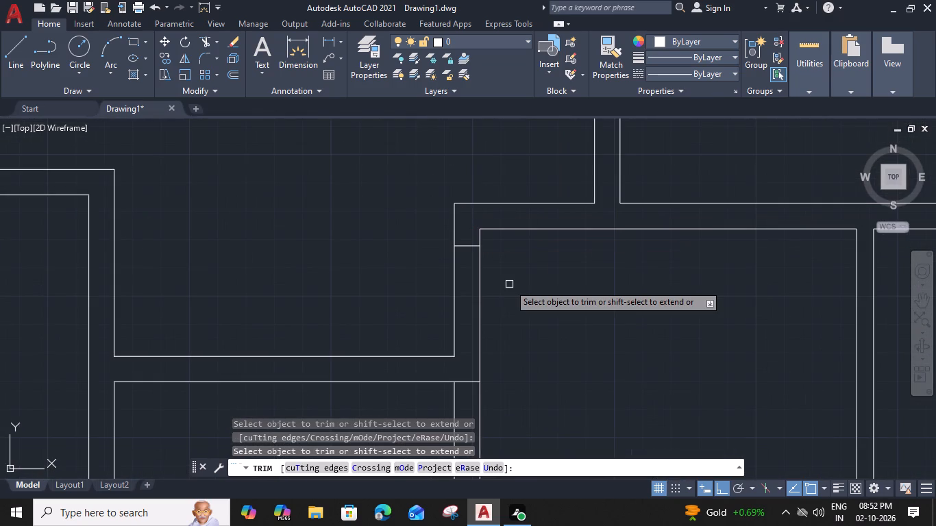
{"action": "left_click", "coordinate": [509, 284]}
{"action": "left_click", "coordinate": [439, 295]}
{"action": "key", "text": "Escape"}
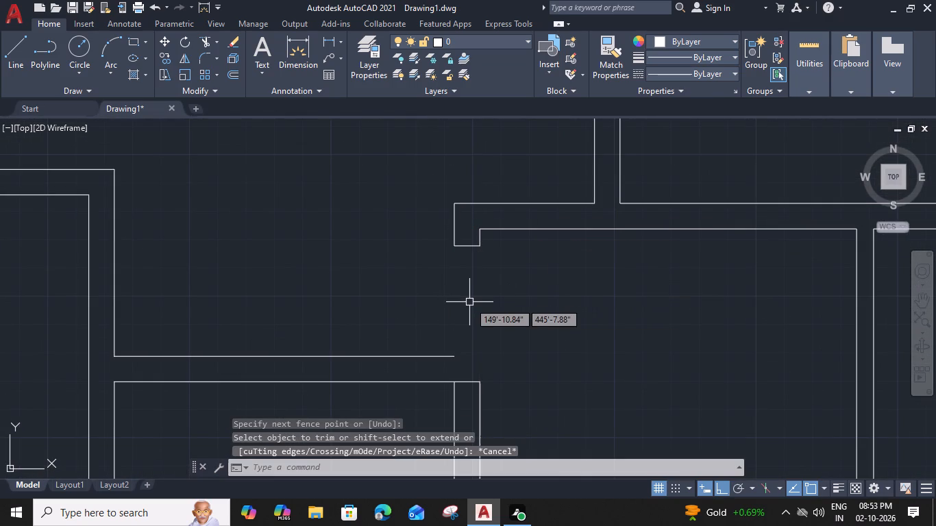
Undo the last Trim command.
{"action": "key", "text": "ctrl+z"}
Move both lines of the short wall connecting the two apartments south, clear of the entrance's lower jamb line.
{"action": "scroll", "coordinate": [471, 306], "scroll_direction": "down", "scroll_amount": 2}
{"action": "middle_click_drag", "start_coordinate": [470, 261], "coordinate": [601, 286]}
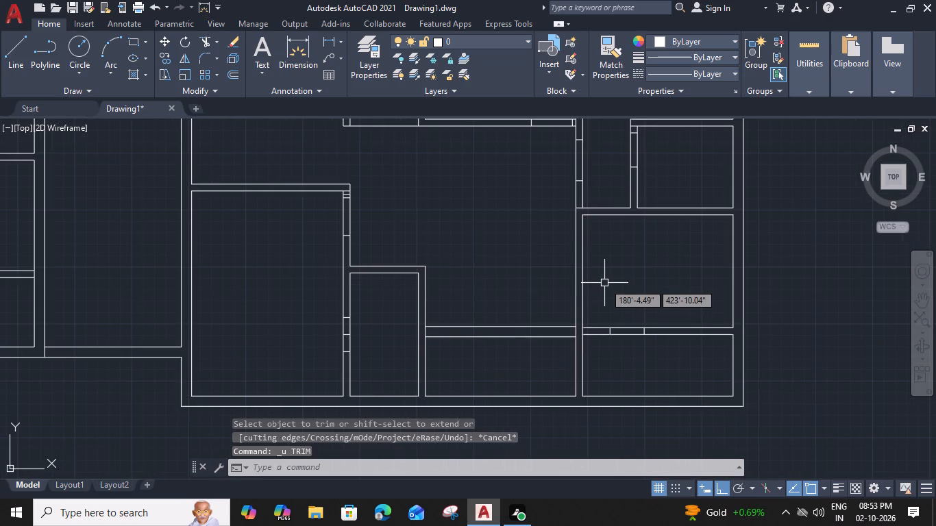
{"action": "middle_click_drag", "start_coordinate": [417, 201], "coordinate": [691, 309]}
{"action": "middle_click_drag", "start_coordinate": [477, 171], "coordinate": [491, 280]}
{"action": "scroll", "coordinate": [465, 216], "scroll_direction": "up", "scroll_amount": 2}
{"action": "left_click", "coordinate": [465, 216]}
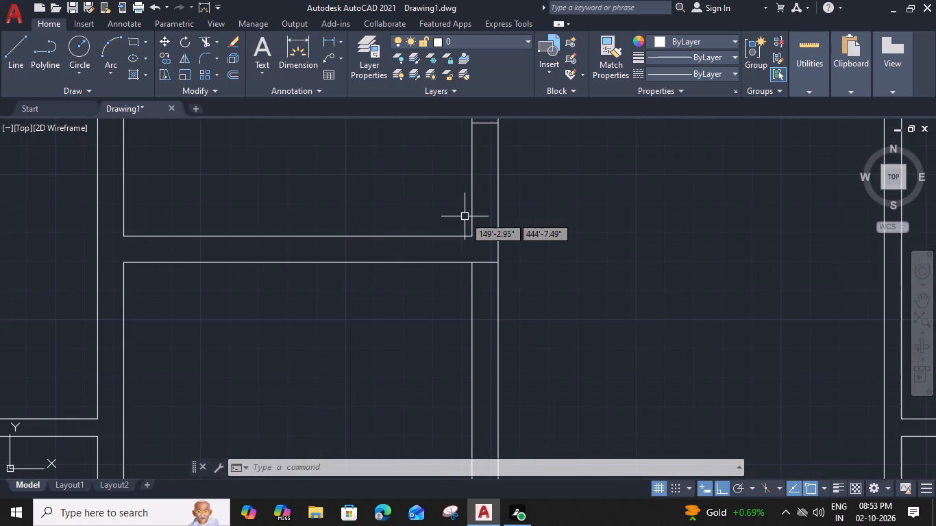
{"action": "left_click", "coordinate": [433, 273]}
{"action": "key", "text": "m"}
{"action": "key", "text": "space"}
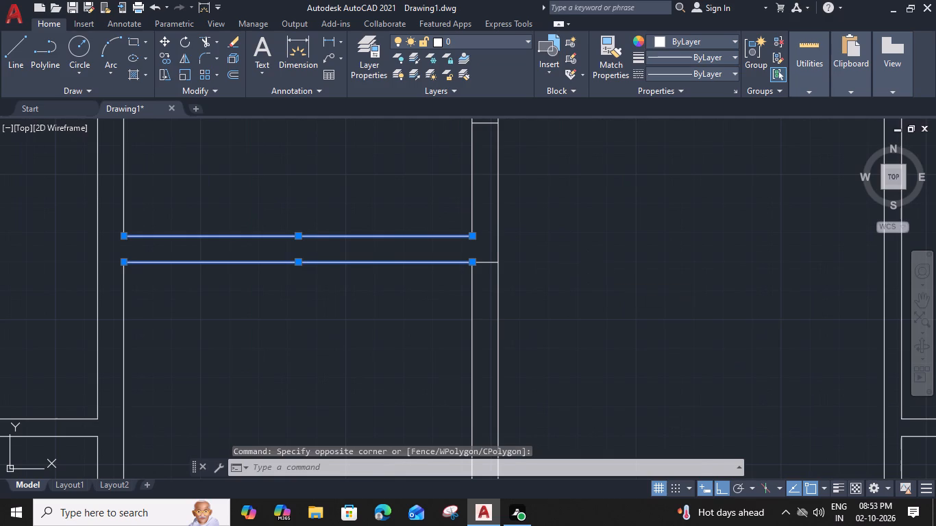
{"action": "left_click", "coordinate": [473, 237]}
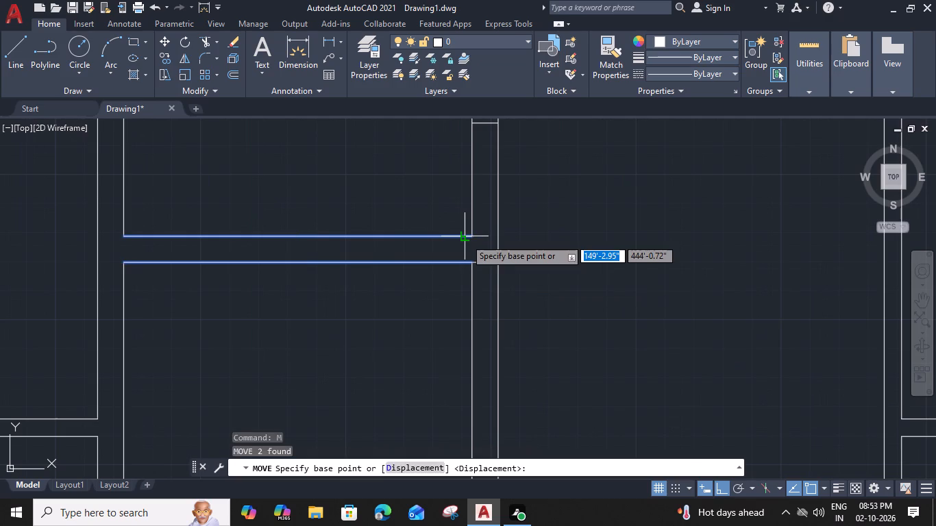
{"action": "left_click", "coordinate": [472, 292]}
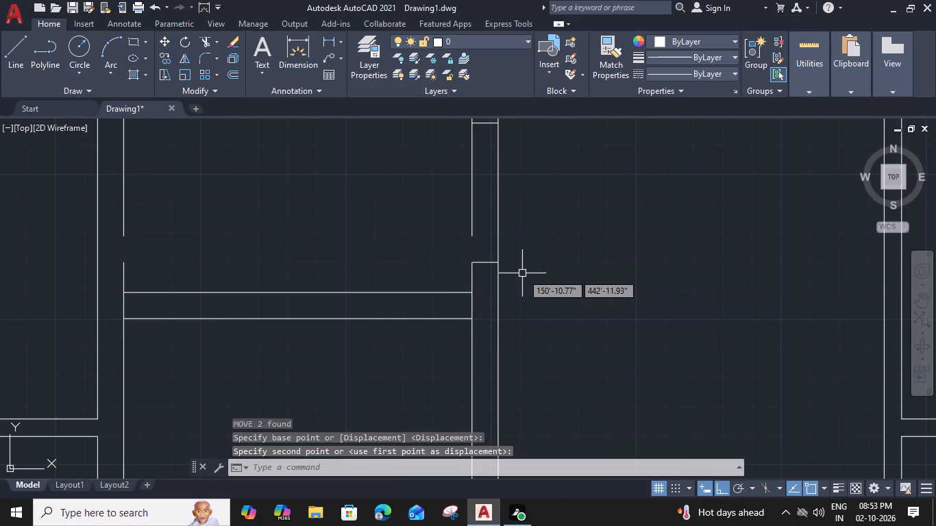
Extend the outer face line of the apartment's west wall across the gap left by the moved connecting wall.
{"action": "type", "text": "ex"}
{"action": "key", "text": "space"}
{"action": "left_click", "coordinate": [474, 225]}
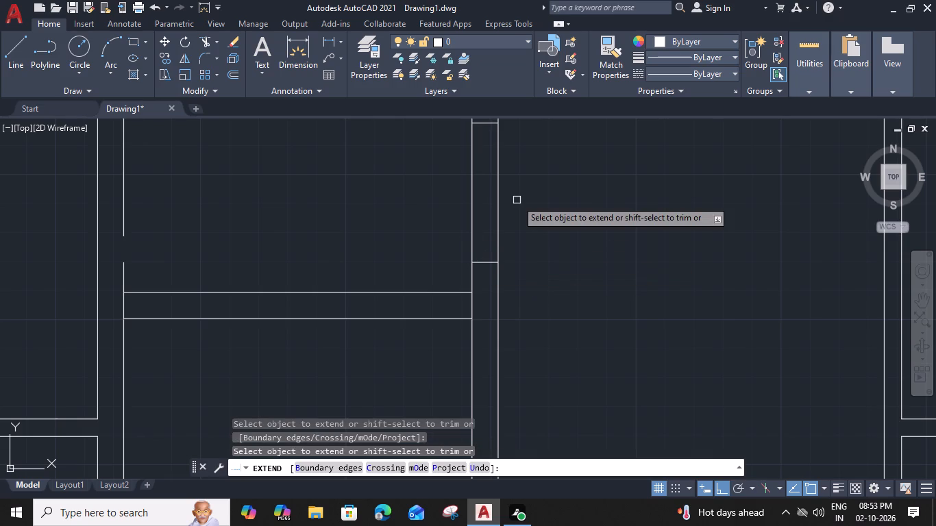
{"action": "key", "text": "Escape"}
Trim the west wall's entrance opening between its jamb lines, clearing the leftover corner line and the face line at the connecting wall.
{"action": "type", "text": "tr"}
{"action": "key", "text": "space"}
{"action": "scroll", "coordinate": [517, 200], "scroll_direction": "down", "scroll_amount": 2}
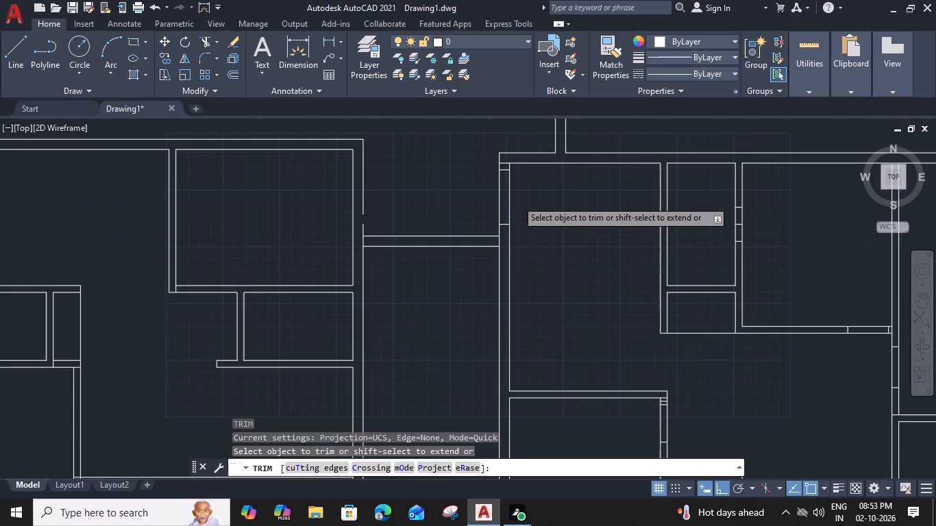
{"action": "middle_click_drag", "start_coordinate": [517, 200], "coordinate": [500, 217]}
{"action": "scroll", "coordinate": [495, 184], "scroll_direction": "up", "scroll_amount": 2}
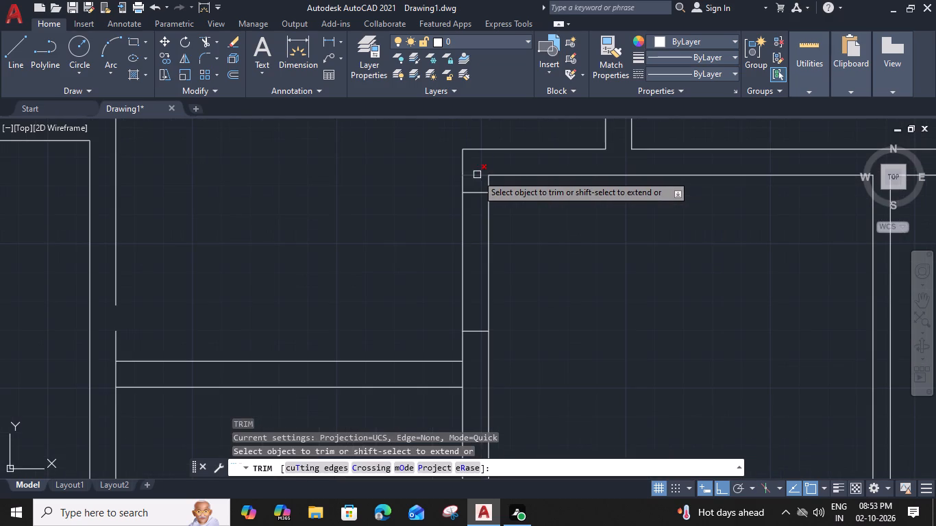
{"action": "left_click", "coordinate": [477, 175]}
{"action": "left_click", "coordinate": [465, 373]}
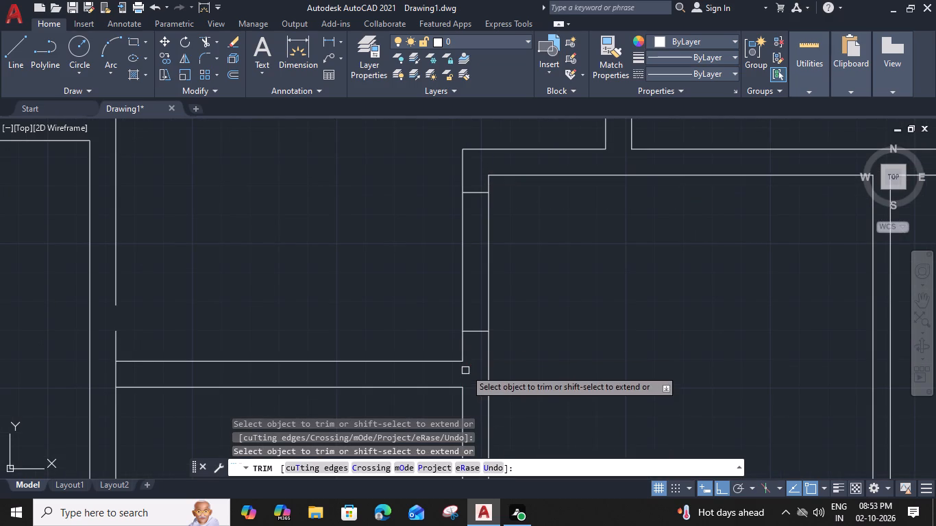
{"action": "left_click_drag", "start_coordinate": [520, 233], "coordinate": [513, 235]}
{"action": "left_click", "coordinate": [427, 272]}
Clean up the connecting wall's west junction and extend the neighbouring apartment's wall face down to its upper line.
{"action": "scroll", "coordinate": [427, 272], "scroll_direction": "down", "scroll_amount": 2}
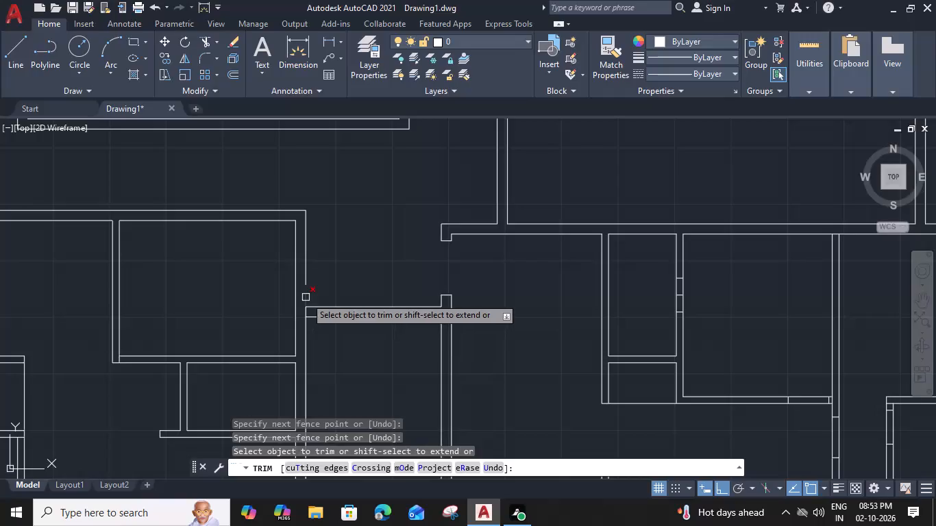
{"action": "left_click", "coordinate": [306, 297]}
{"action": "scroll", "coordinate": [309, 314], "scroll_direction": "up", "scroll_amount": 1}
{"action": "left_click", "coordinate": [301, 312]}
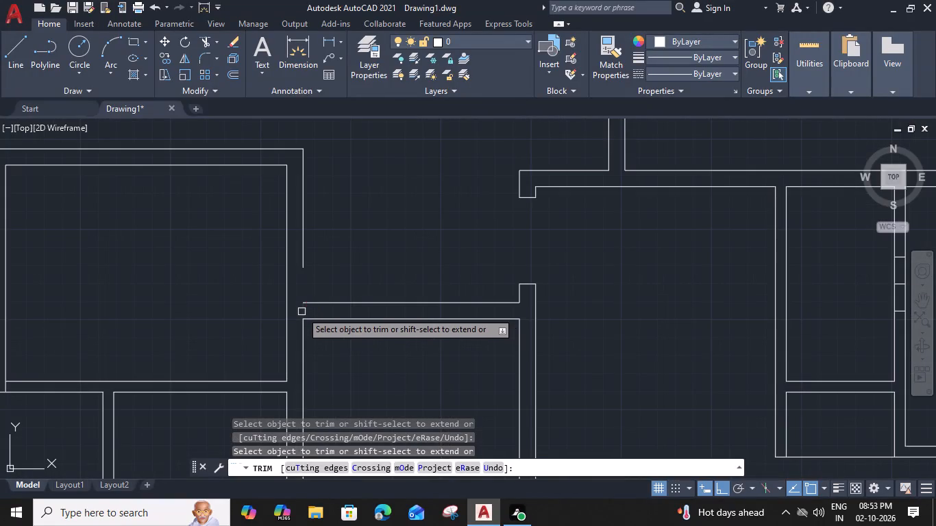
{"action": "left_click", "coordinate": [302, 231], "text": "shift"}
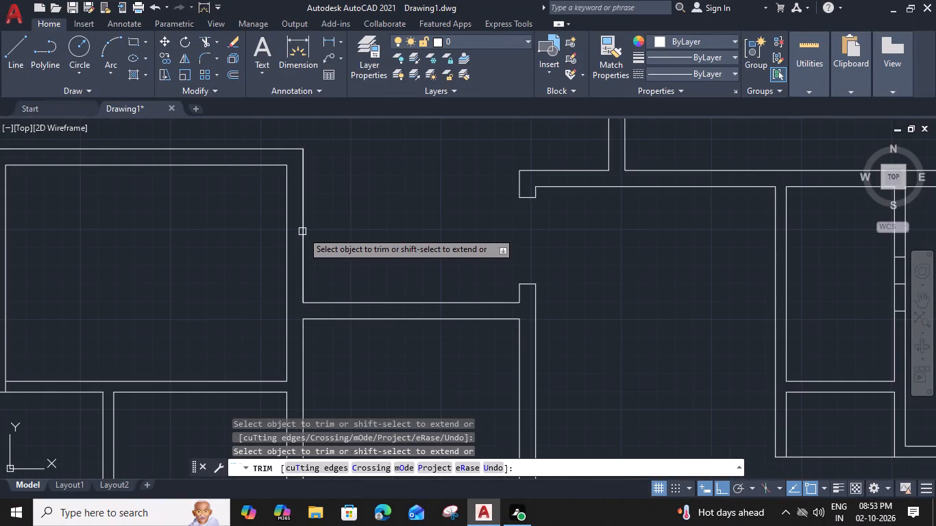
Remove the centre reference line and trim the opening between the jamb lines in the narrow north room's east wall.
{"action": "scroll", "coordinate": [577, 292], "scroll_direction": "down", "scroll_amount": 2}
{"action": "middle_click_drag", "start_coordinate": [607, 288], "coordinate": [383, 254]}
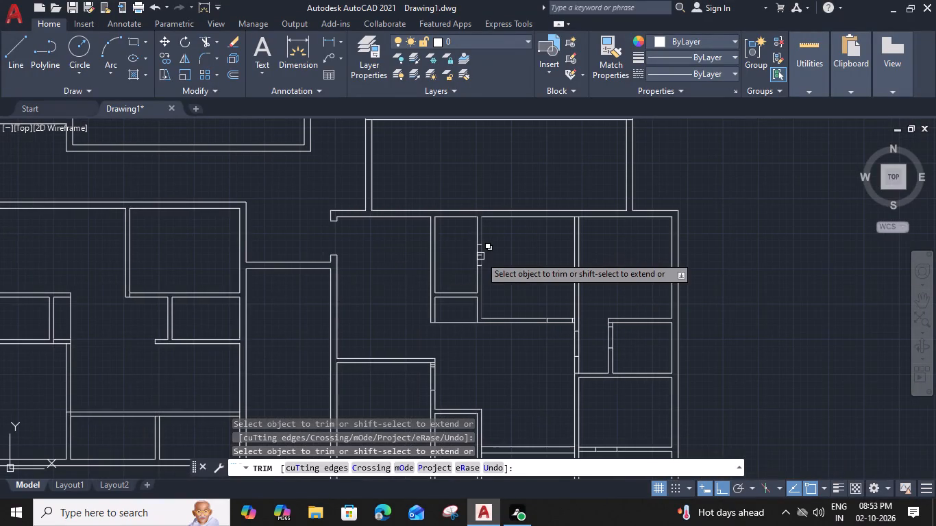
{"action": "scroll", "coordinate": [479, 259], "scroll_direction": "up", "scroll_amount": 3}
{"action": "left_click", "coordinate": [483, 247]}
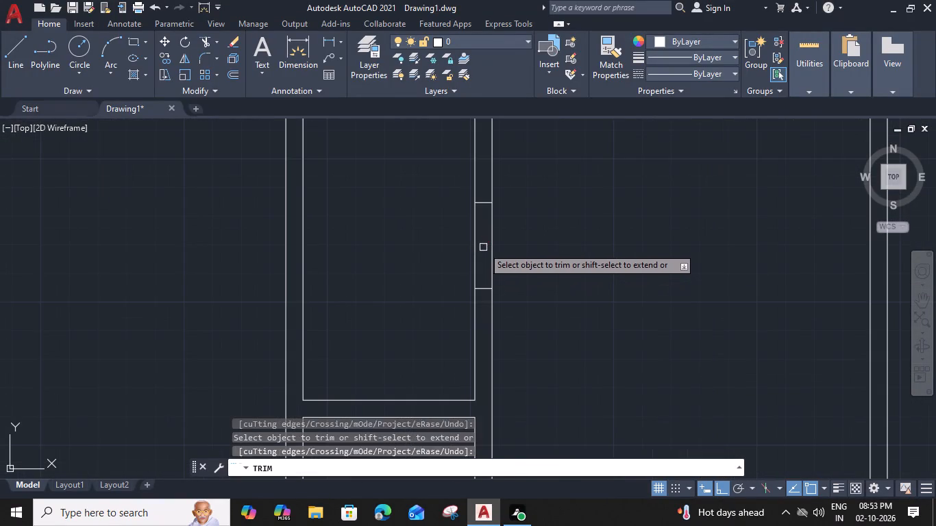
{"action": "left_click", "coordinate": [541, 236]}
{"action": "left_click", "coordinate": [432, 251]}
Clear the wall line at the east junction and trim the opening between the jamb lines in the north middle room's south wall.
{"action": "scroll", "coordinate": [434, 253], "scroll_direction": "down", "scroll_amount": 2}
{"action": "middle_click_drag", "start_coordinate": [515, 280], "coordinate": [493, 209]}
{"action": "scroll", "coordinate": [569, 303], "scroll_direction": "up", "scroll_amount": 2}
{"action": "left_click", "coordinate": [611, 253]}
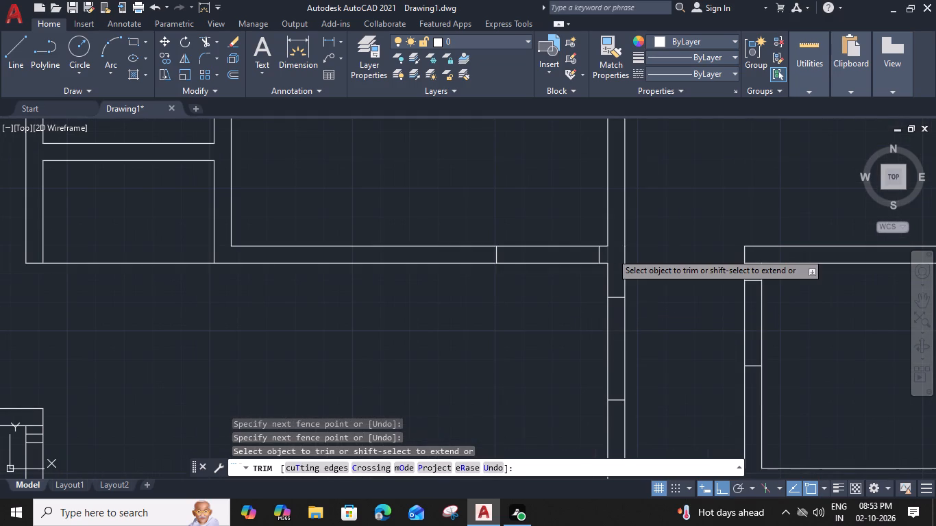
{"action": "left_click", "coordinate": [541, 231]}
{"action": "left_click", "coordinate": [552, 308]}
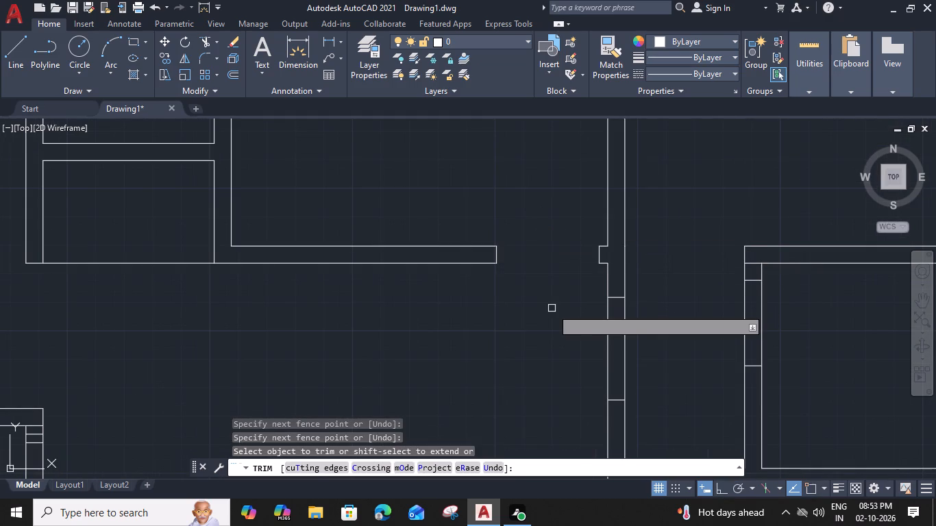
Trim the opening between the jamb lines in the passage's west wall and clear the line crossing that wall's lower junction.
{"action": "left_click", "coordinate": [641, 343]}
{"action": "left_click", "coordinate": [556, 357]}
{"action": "middle_click_drag", "start_coordinate": [668, 341], "coordinate": [456, 245]}
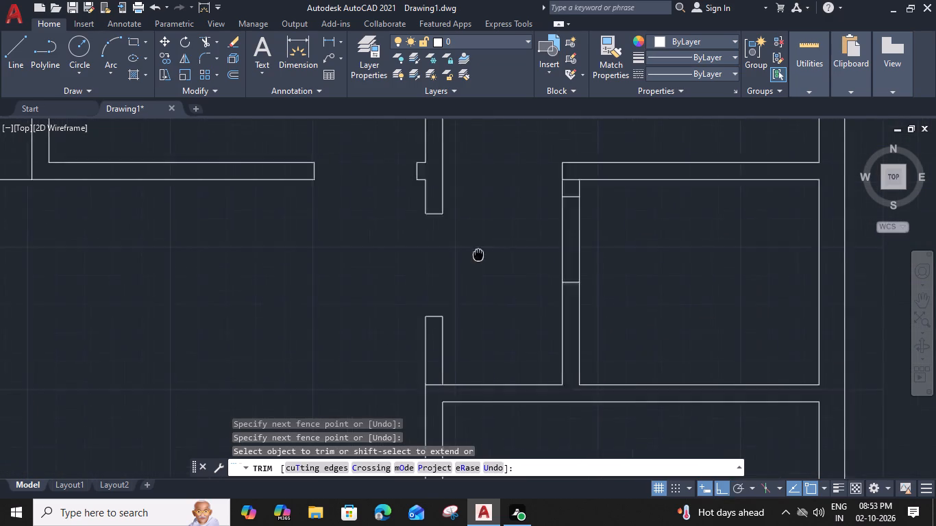
{"action": "middle_click_drag", "start_coordinate": [456, 245], "coordinate": [449, 240]}
{"action": "left_click", "coordinate": [397, 367]}
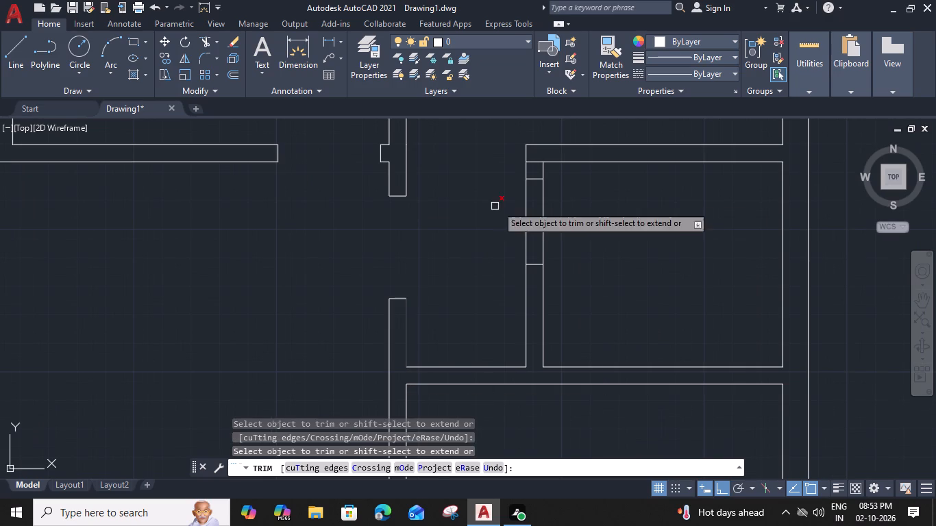
Trim the opening between the jamb lines in the small east room's west wall and clear the line crossing its upper corner.
{"action": "left_click_drag", "start_coordinate": [559, 202], "coordinate": [552, 203]}
{"action": "left_click", "coordinate": [502, 212]}
{"action": "left_click", "coordinate": [534, 162]}
Trim the opening in the wall between the two south-east rooms and clear the line across that wall's west end.
{"action": "scroll", "coordinate": [534, 171], "scroll_direction": "down", "scroll_amount": 2}
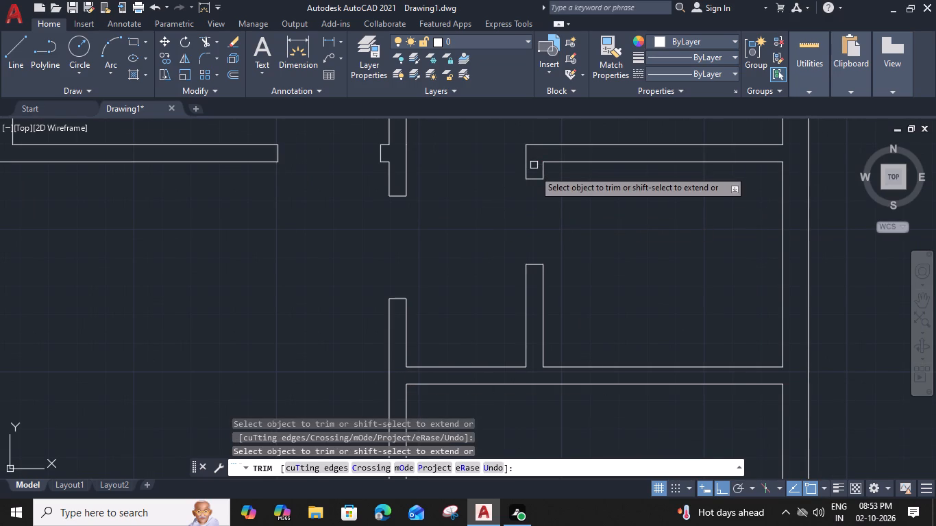
{"action": "middle_click_drag", "start_coordinate": [513, 309], "coordinate": [531, 223]}
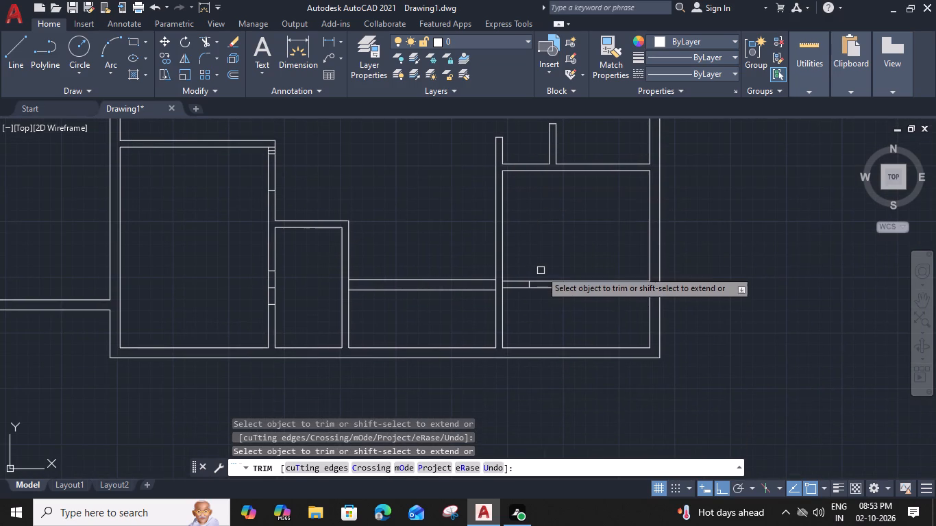
{"action": "left_click", "coordinate": [541, 269]}
{"action": "left_click", "coordinate": [555, 311]}
{"action": "scroll", "coordinate": [505, 291], "scroll_direction": "up", "scroll_amount": 2}
{"action": "left_click", "coordinate": [497, 271]}
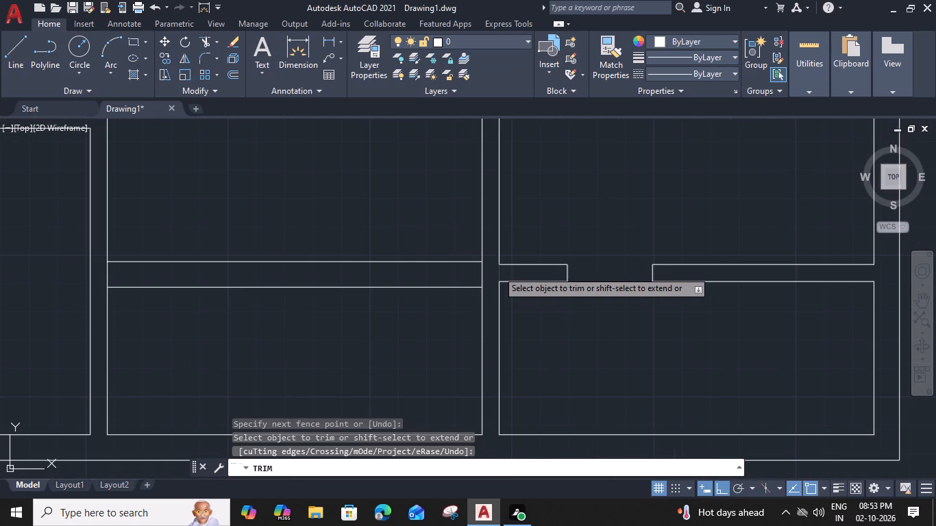
Remove the centre reference line and trim the opening between the jamb lines in the narrow south room's west wall.
{"action": "scroll", "coordinate": [497, 271], "scroll_direction": "down", "scroll_amount": 3}
{"action": "scroll", "coordinate": [327, 279], "scroll_direction": "up", "scroll_amount": 3}
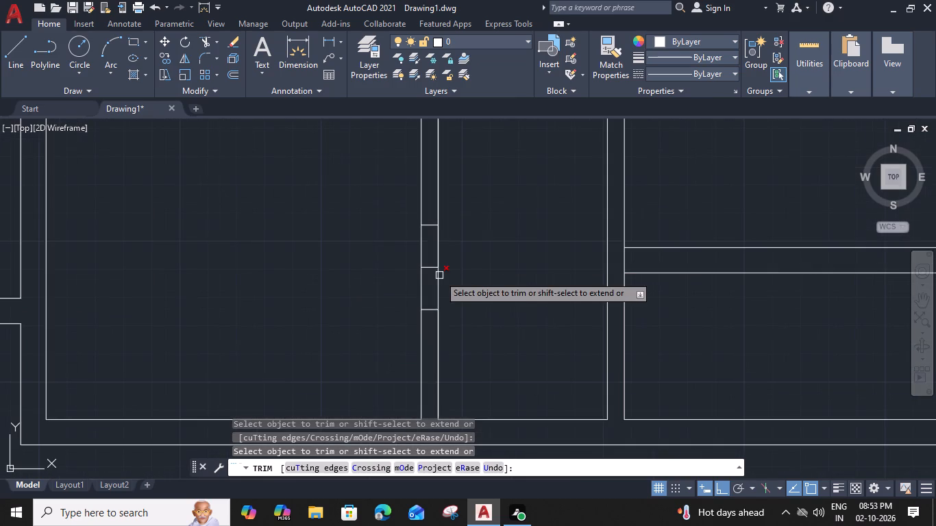
{"action": "left_click", "coordinate": [428, 265]}
{"action": "left_click_drag", "start_coordinate": [490, 253], "coordinate": [452, 258]}
{"action": "left_click", "coordinate": [378, 275]}
{"action": "left_click_drag", "start_coordinate": [462, 262], "coordinate": [426, 267]}
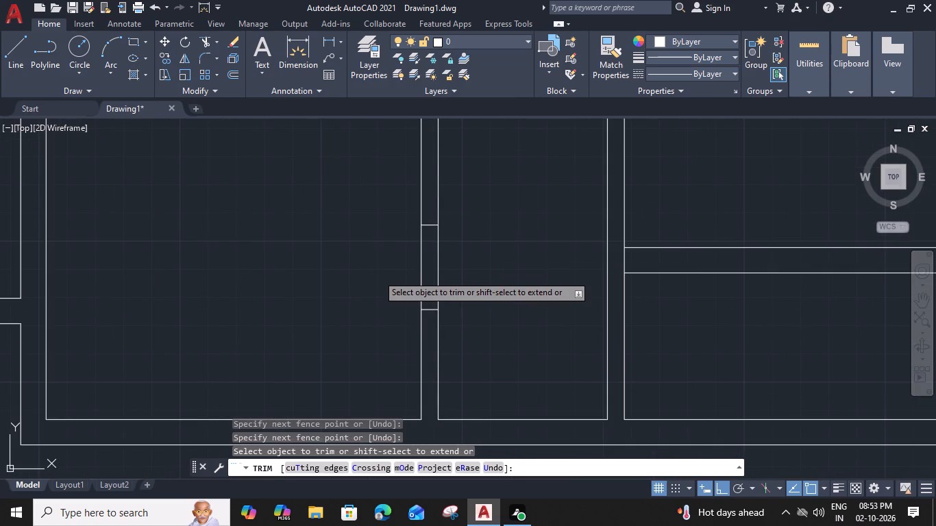
{"action": "left_click_drag", "start_coordinate": [426, 267], "coordinate": [502, 255]}
Trim the opening at the north end of the south-west room's east wall, removing the extra reference line and the corner line.
{"action": "scroll", "coordinate": [463, 253], "scroll_direction": "down", "scroll_amount": 2}
{"action": "middle_click_drag", "start_coordinate": [385, 256], "coordinate": [391, 321]}
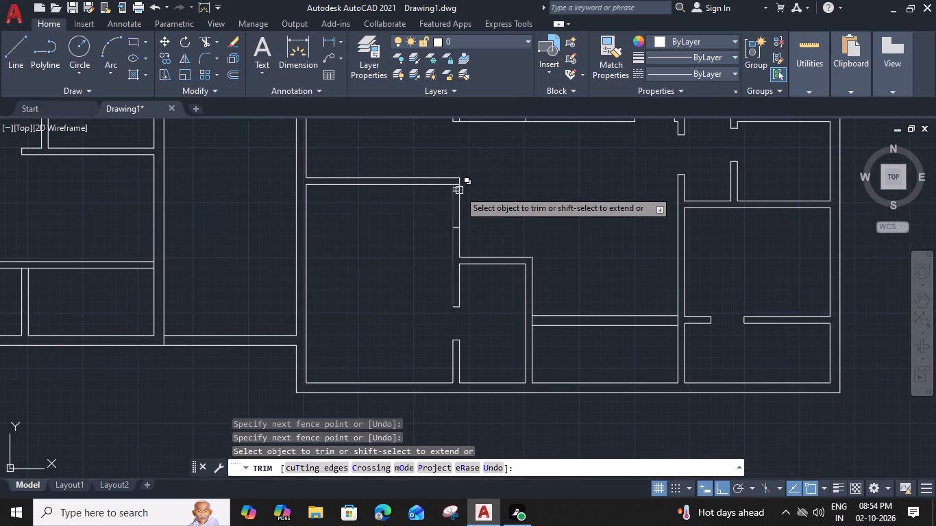
{"action": "scroll", "coordinate": [459, 190], "scroll_direction": "up", "scroll_amount": 2}
{"action": "left_click", "coordinate": [452, 175]}
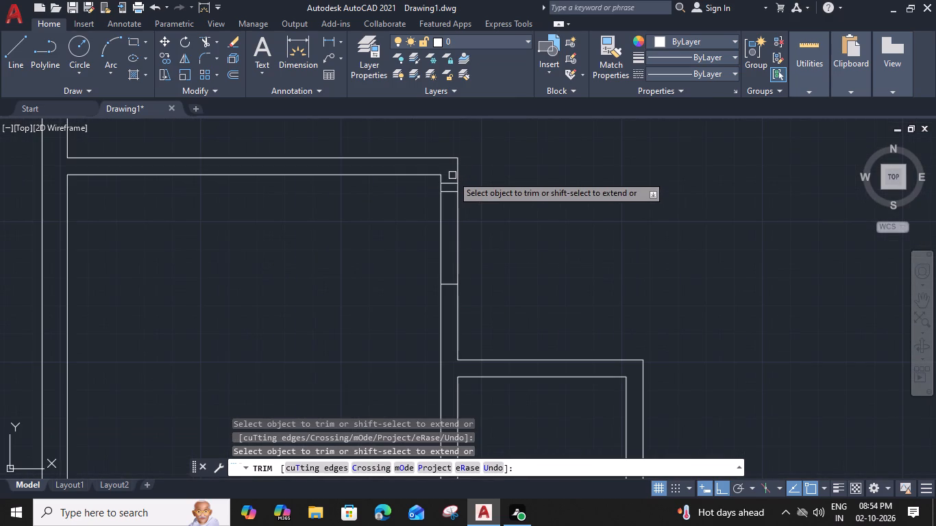
{"action": "left_click", "coordinate": [453, 194]}
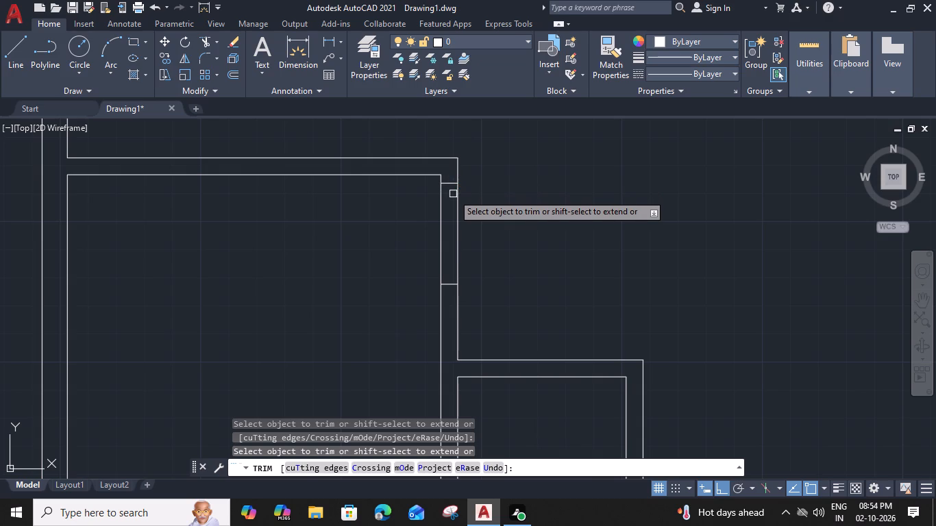
{"action": "left_click_drag", "start_coordinate": [480, 212], "coordinate": [471, 218]}
{"action": "left_click", "coordinate": [418, 253]}
{"action": "key", "text": "Escape"}
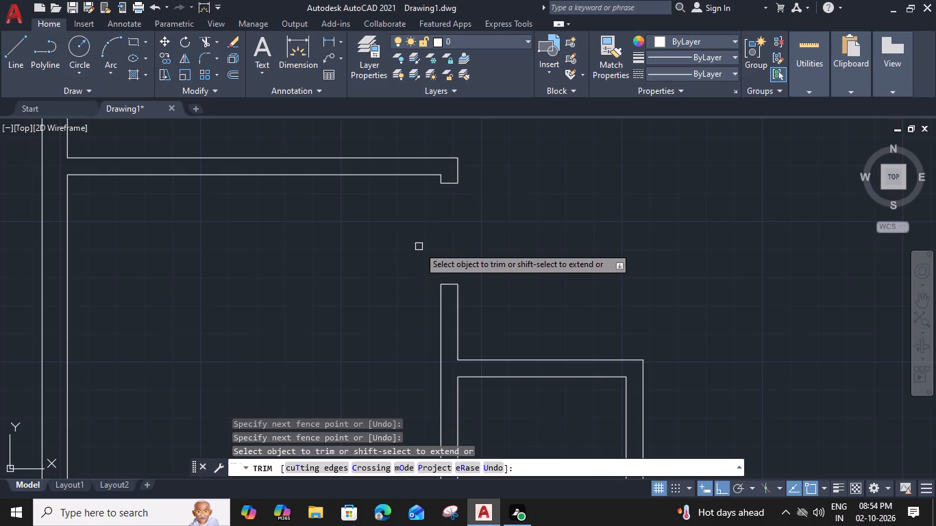
Draw a short line across the north outer wall at the north-east room's west wall, in the apartment west of the south-east corner apartment.
{"action": "scroll", "coordinate": [585, 213], "scroll_direction": "down", "scroll_amount": 2}
{"action": "middle_click_drag", "start_coordinate": [591, 223], "coordinate": [463, 249]}
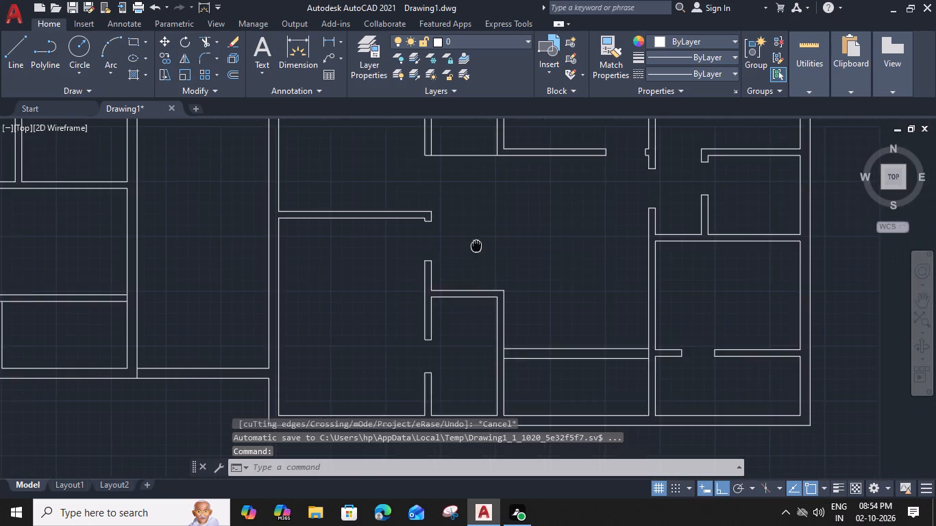
{"action": "scroll", "coordinate": [458, 260], "scroll_direction": "down", "scroll_amount": 2}
{"action": "middle_click_drag", "start_coordinate": [458, 272], "coordinate": [675, 268]}
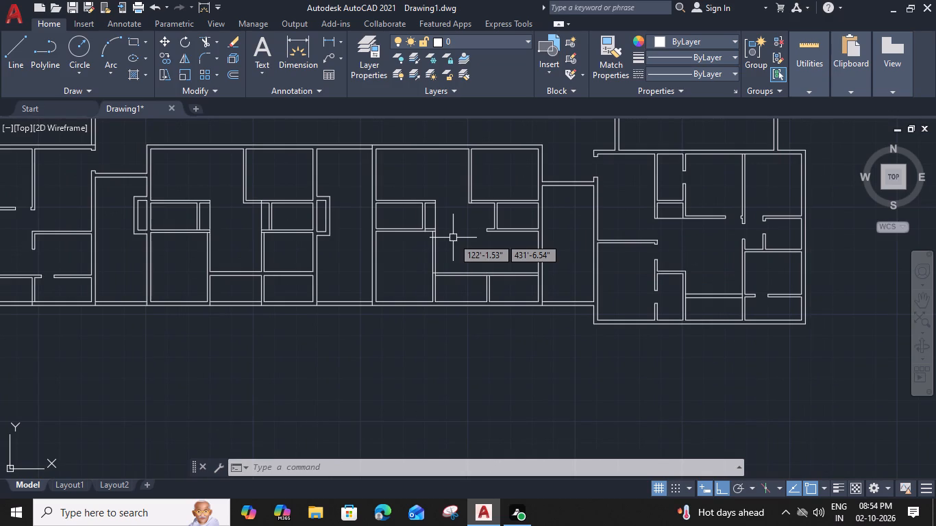
{"action": "middle_click_drag", "start_coordinate": [454, 236], "coordinate": [503, 273]}
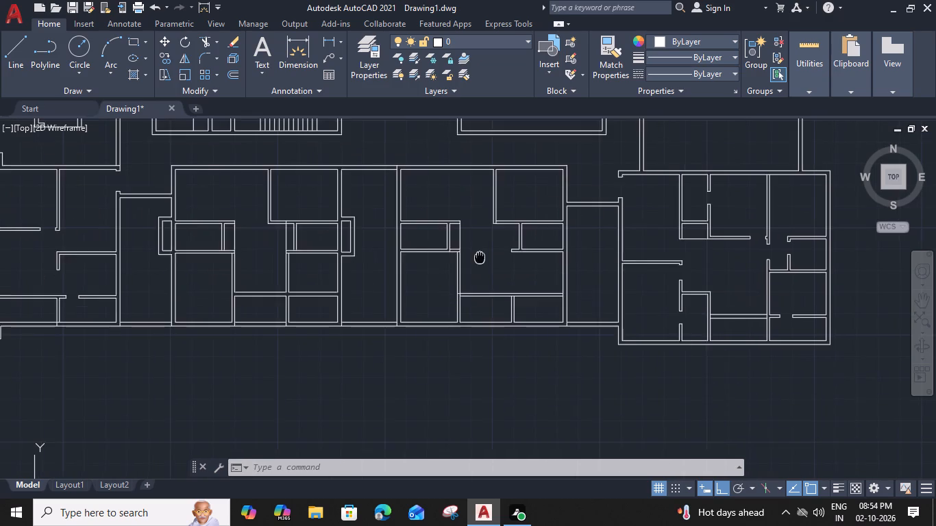
{"action": "middle_click_drag", "start_coordinate": [503, 273], "coordinate": [506, 274]}
{"action": "scroll", "coordinate": [520, 179], "scroll_direction": "up", "scroll_amount": 2}
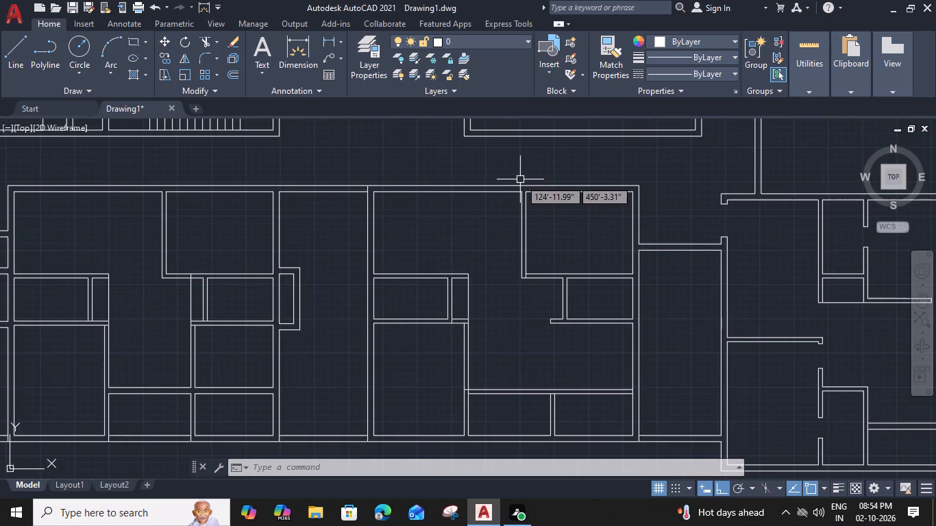
{"action": "type", "text": "l"}
{"action": "key", "text": "space"}
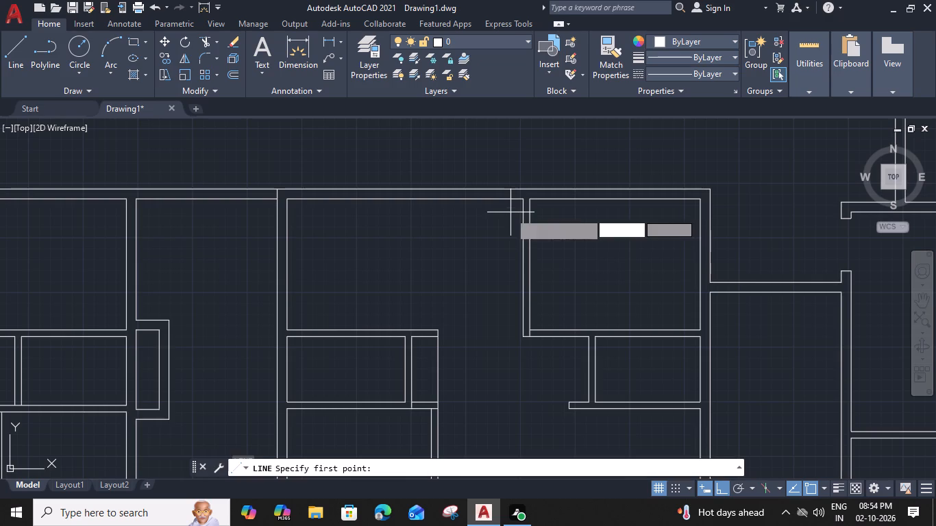
{"action": "left_click", "coordinate": [521, 199]}
{"action": "left_click", "coordinate": [521, 188]}
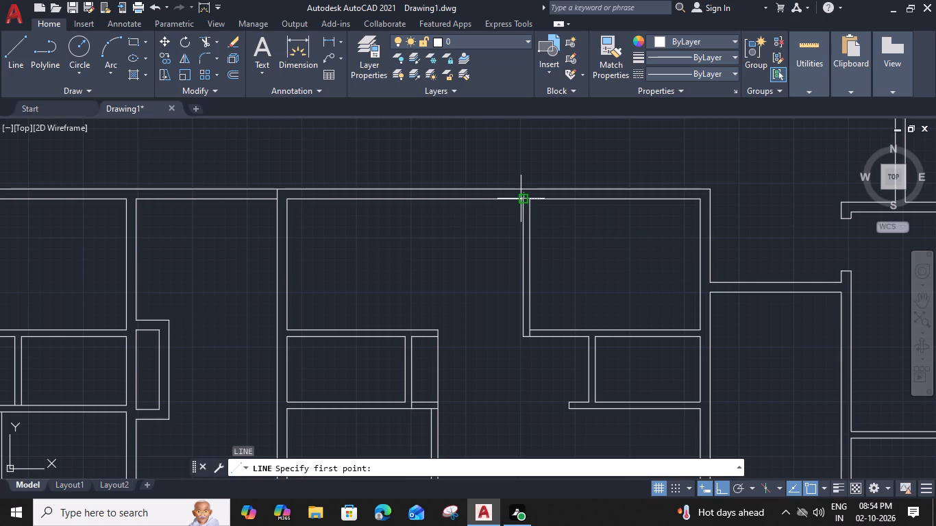
{"action": "key", "text": "Escape"}
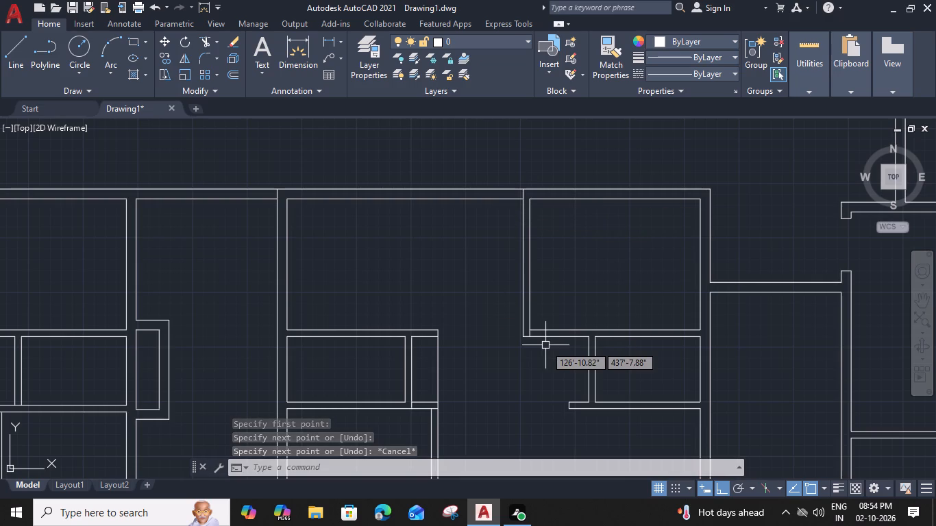
Trim the overrun of the north-east room's west wall at its south end and draw a short line across the corner from the inner face.
{"action": "key", "text": "t"}
{"action": "type", "text": "r"}
{"action": "key", "text": "space"}
{"action": "scroll", "coordinate": [528, 328], "scroll_direction": "up", "scroll_amount": 2}
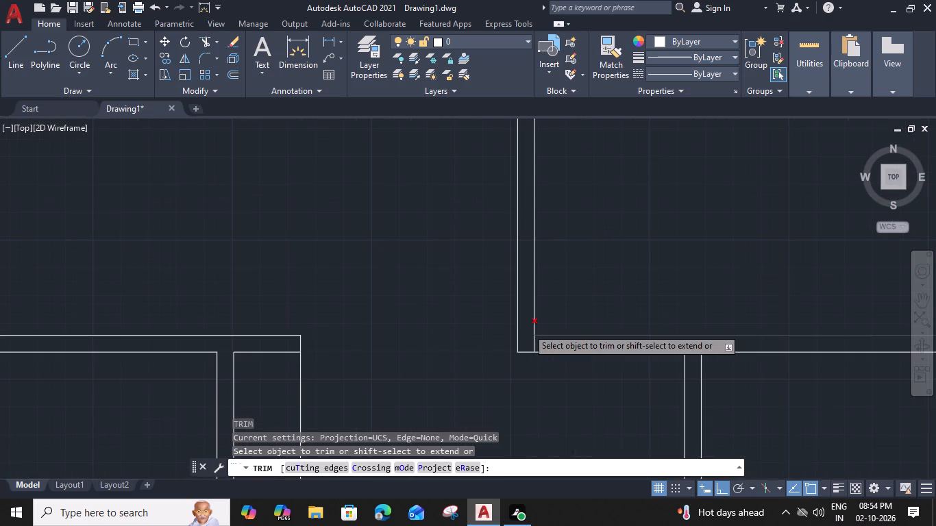
{"action": "left_click", "coordinate": [533, 340]}
{"action": "key", "text": "Escape"}
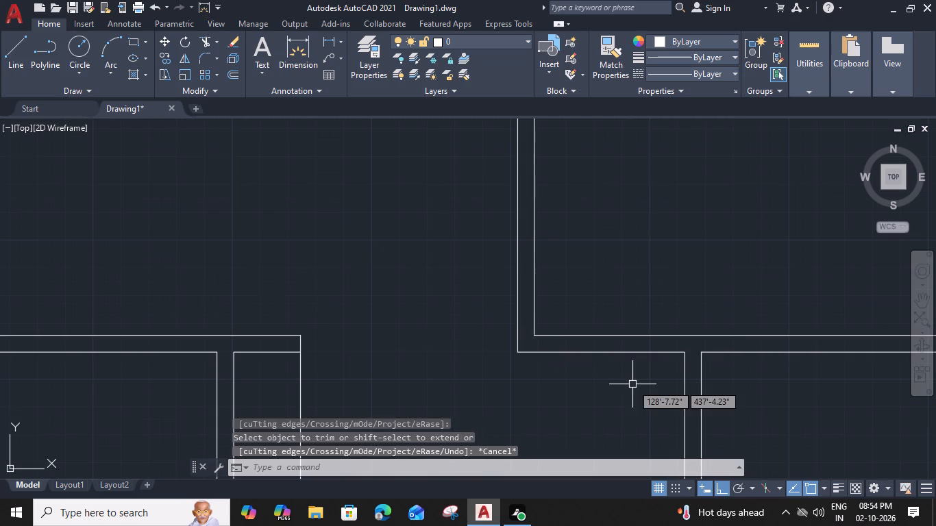
{"action": "type", "text": "l"}
{"action": "key", "text": "space"}
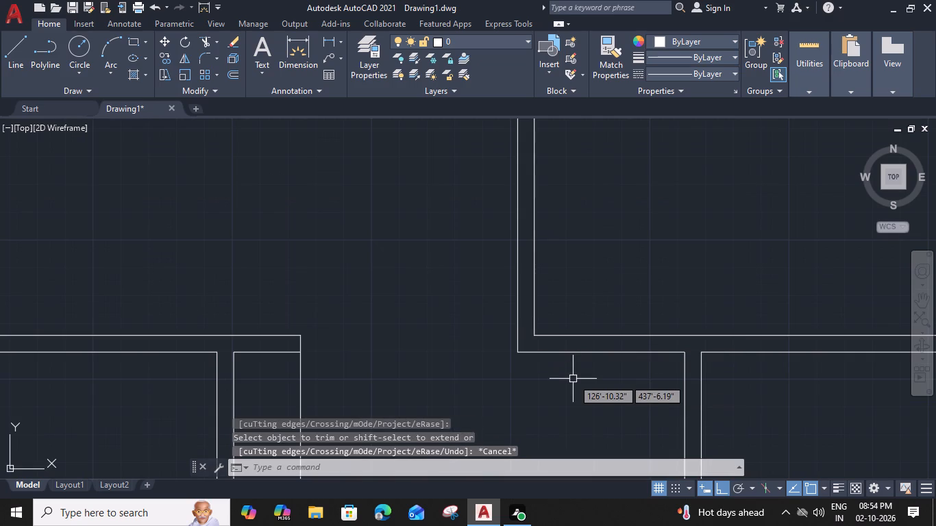
{"action": "left_click", "coordinate": [536, 336]}
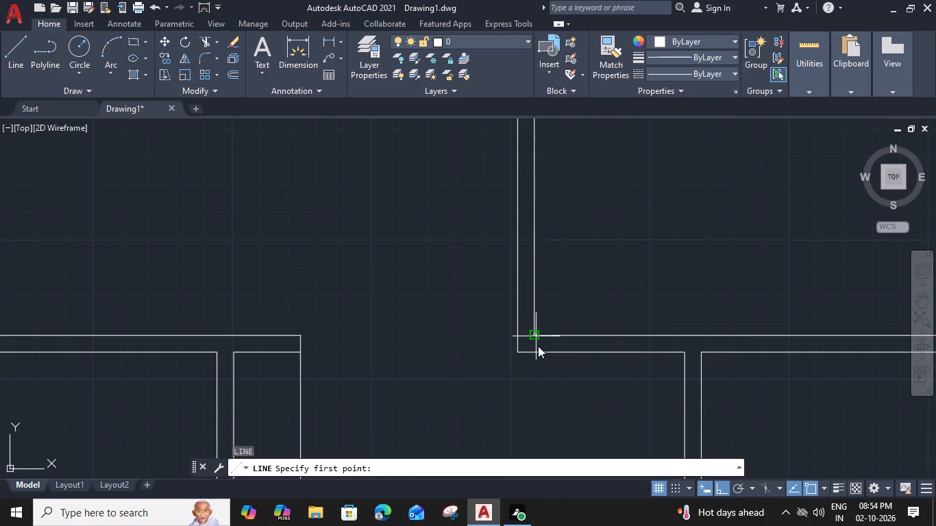
{"action": "left_click", "coordinate": [538, 353]}
{"action": "key", "text": "Escape"}
Trim the line crossing the north end of the south-west room's east wall, where it meets the small closet's south wall.
{"action": "scroll", "coordinate": [538, 355], "scroll_direction": "down", "scroll_amount": 2}
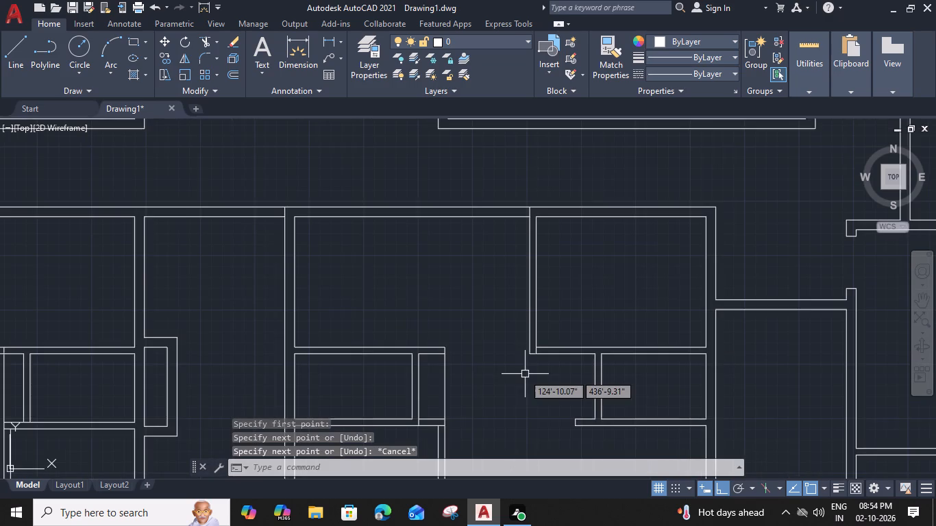
{"action": "middle_click_drag", "start_coordinate": [523, 370], "coordinate": [534, 286]}
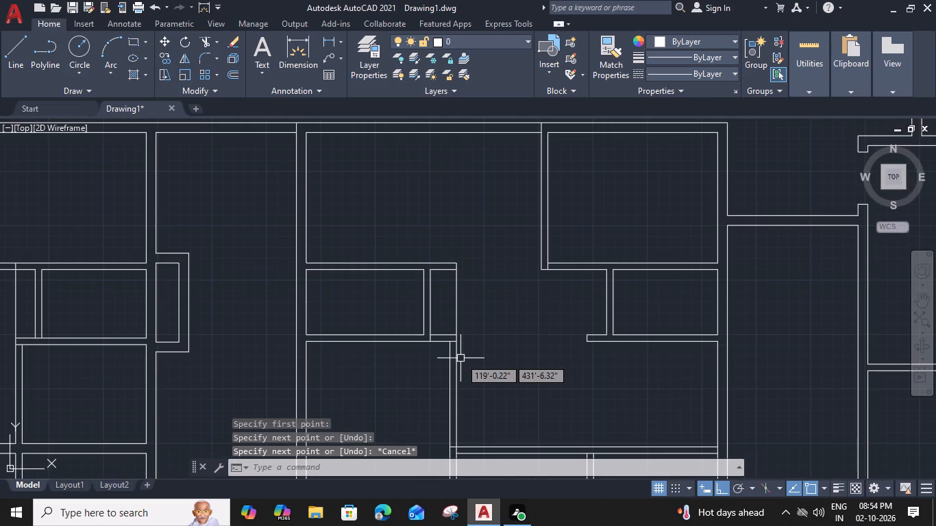
{"action": "middle_click_drag", "start_coordinate": [537, 327], "coordinate": [545, 265]}
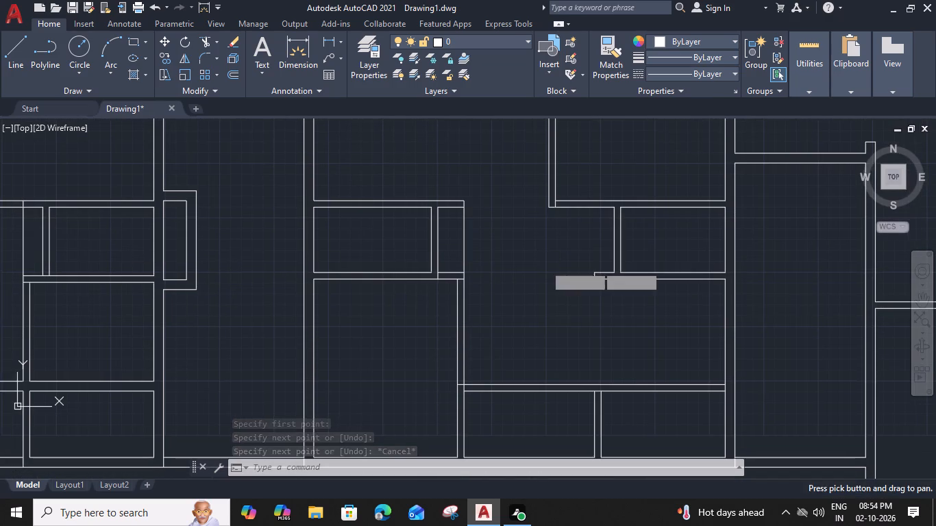
{"action": "key", "text": "t"}
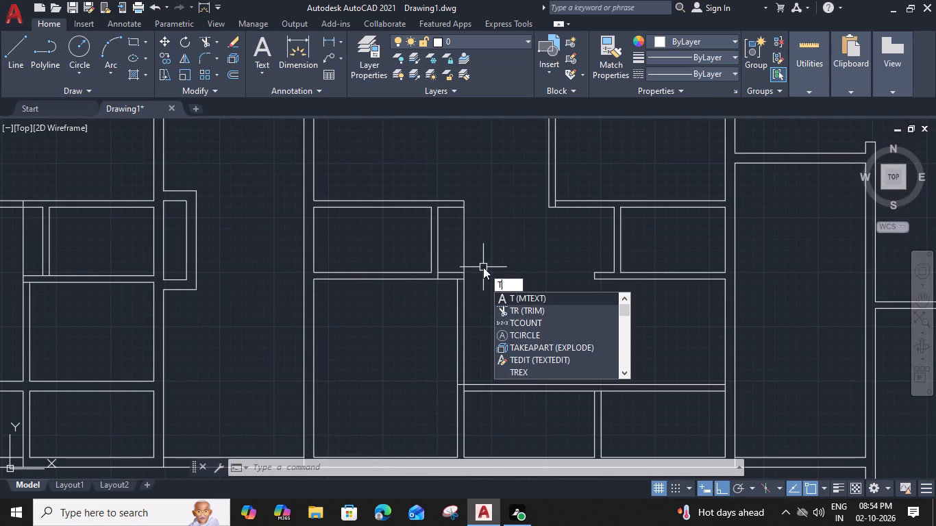
{"action": "key", "text": "Escape"}
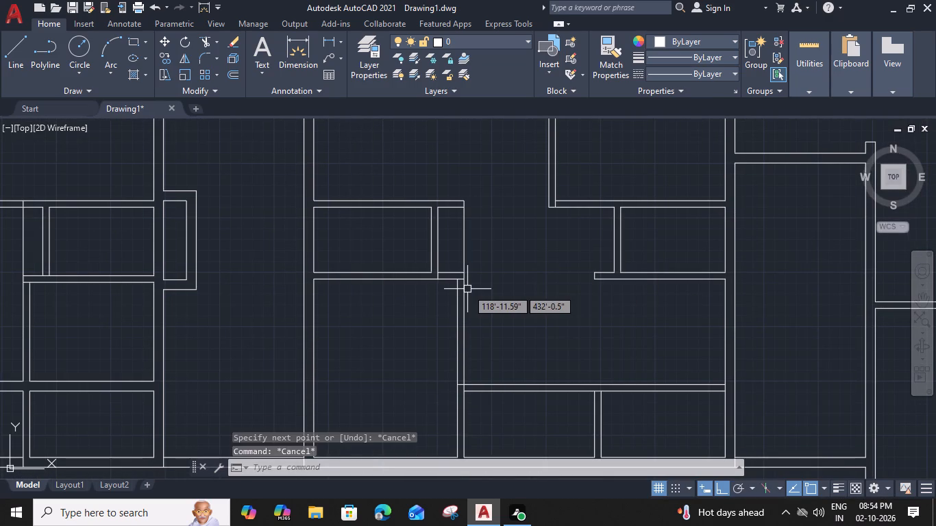
{"action": "scroll", "coordinate": [466, 290], "scroll_direction": "up", "scroll_amount": 3}
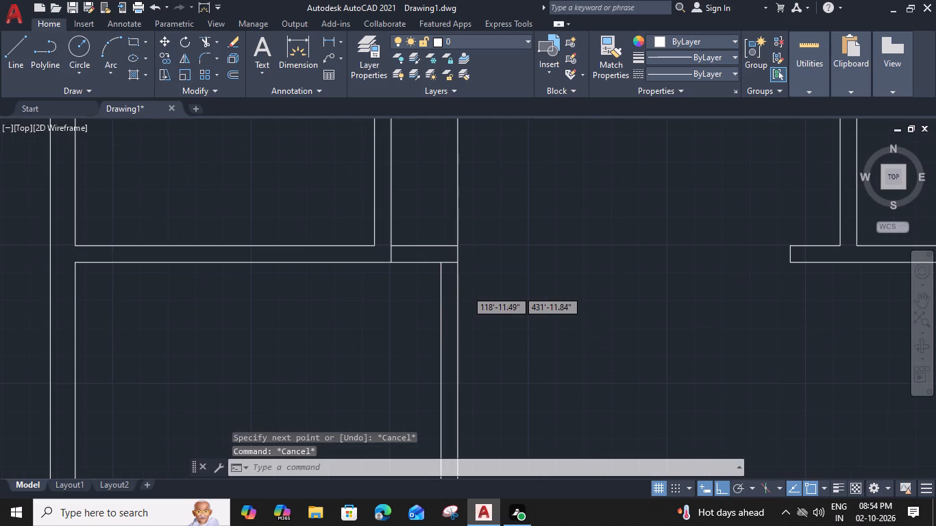
{"action": "left_click", "coordinate": [434, 247]}
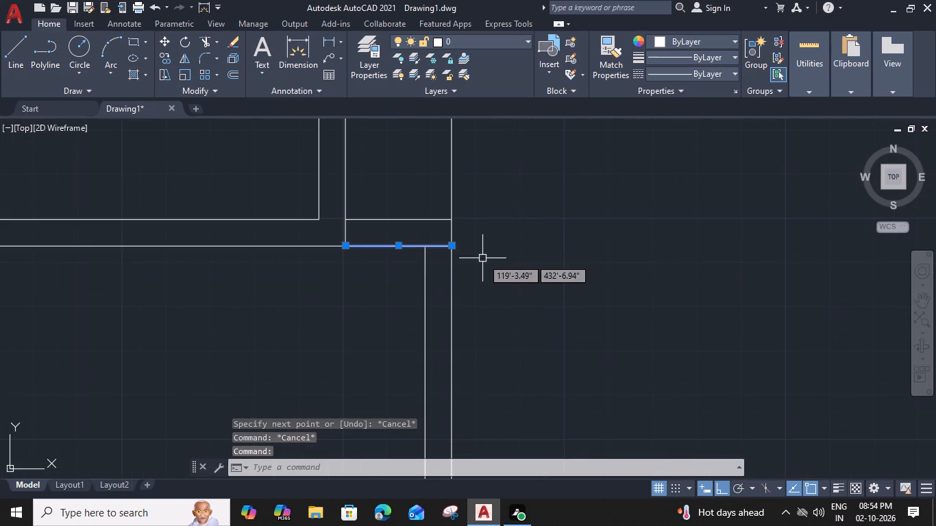
{"action": "key", "text": "Escape"}
{"action": "type", "text": "tr"}
{"action": "key", "text": "space"}
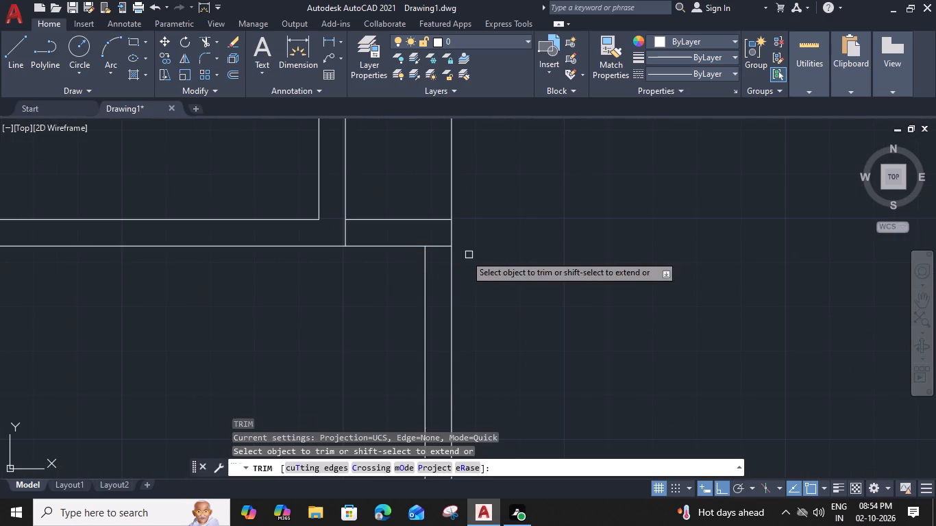
{"action": "left_click", "coordinate": [439, 249]}
Trim the lines crossing the north wall of the two small south rooms, at their dividing wall and at the wall's east and west ends.
{"action": "scroll", "coordinate": [439, 249], "scroll_direction": "down", "scroll_amount": 3}
{"action": "middle_click_drag", "start_coordinate": [526, 320], "coordinate": [482, 142]}
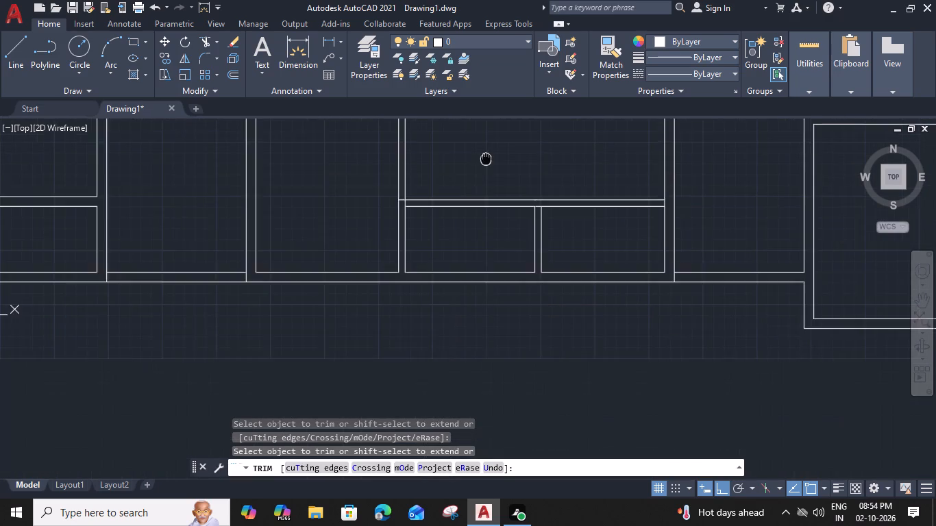
{"action": "middle_click_drag", "start_coordinate": [482, 142], "coordinate": [445, 197]}
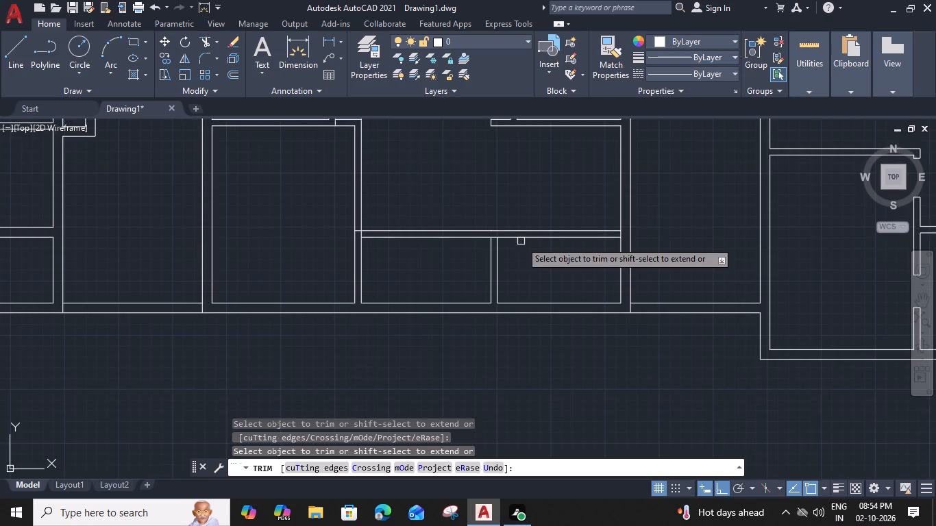
{"action": "scroll", "coordinate": [521, 247], "scroll_direction": "up", "scroll_amount": 2}
{"action": "left_click", "coordinate": [456, 219]}
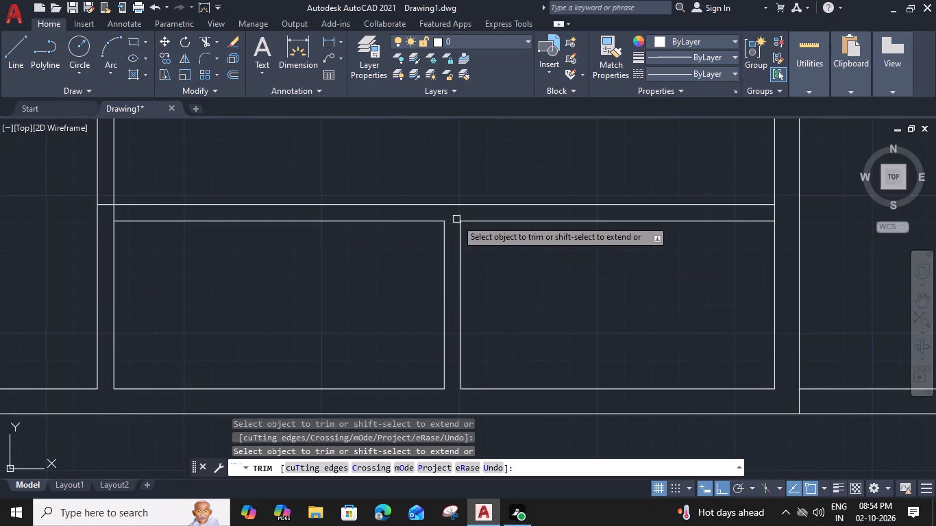
{"action": "left_click", "coordinate": [772, 212]}
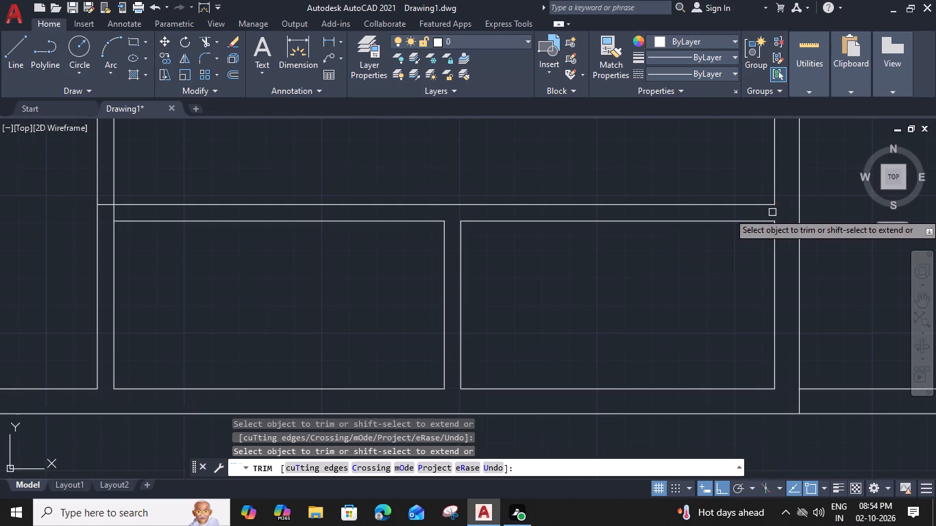
{"action": "scroll", "coordinate": [772, 212], "scroll_direction": "down", "scroll_amount": 2}
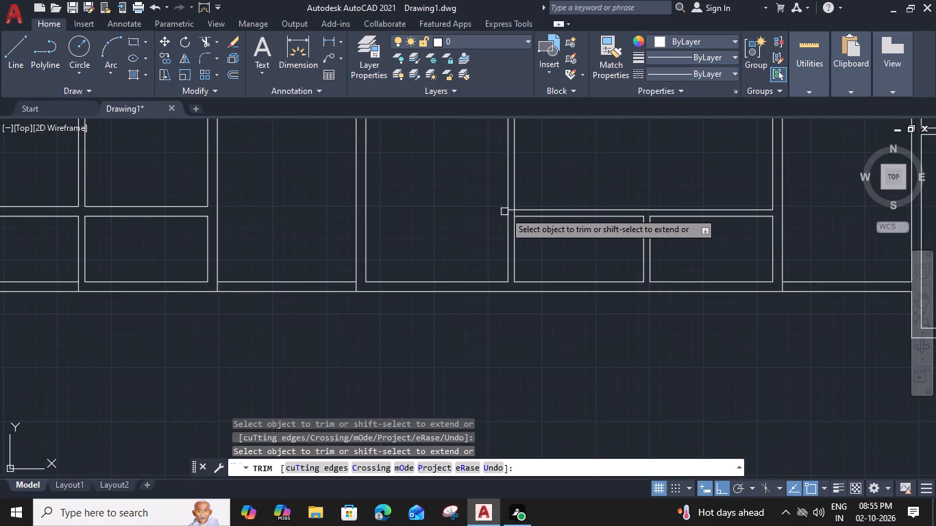
{"action": "scroll", "coordinate": [504, 209], "scroll_direction": "up", "scroll_amount": 2}
{"action": "left_click", "coordinate": [519, 211]}
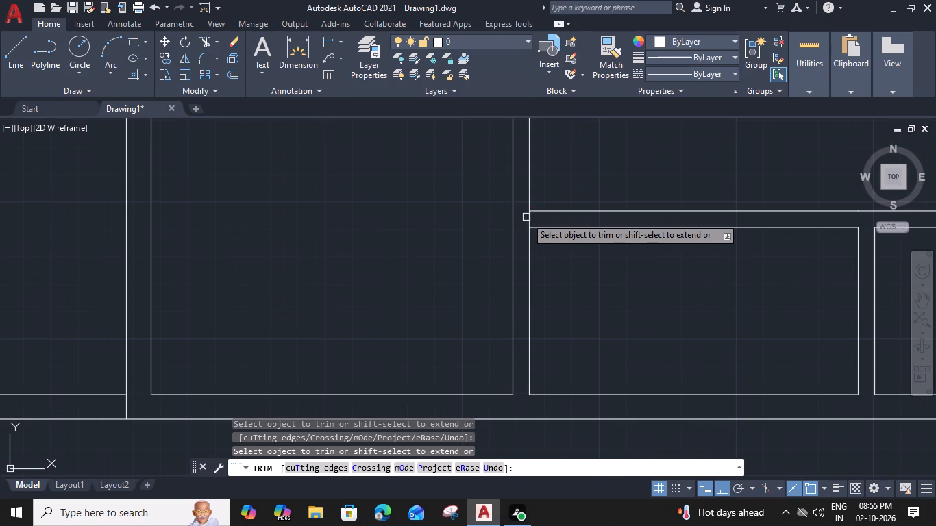
{"action": "left_click", "coordinate": [526, 217]}
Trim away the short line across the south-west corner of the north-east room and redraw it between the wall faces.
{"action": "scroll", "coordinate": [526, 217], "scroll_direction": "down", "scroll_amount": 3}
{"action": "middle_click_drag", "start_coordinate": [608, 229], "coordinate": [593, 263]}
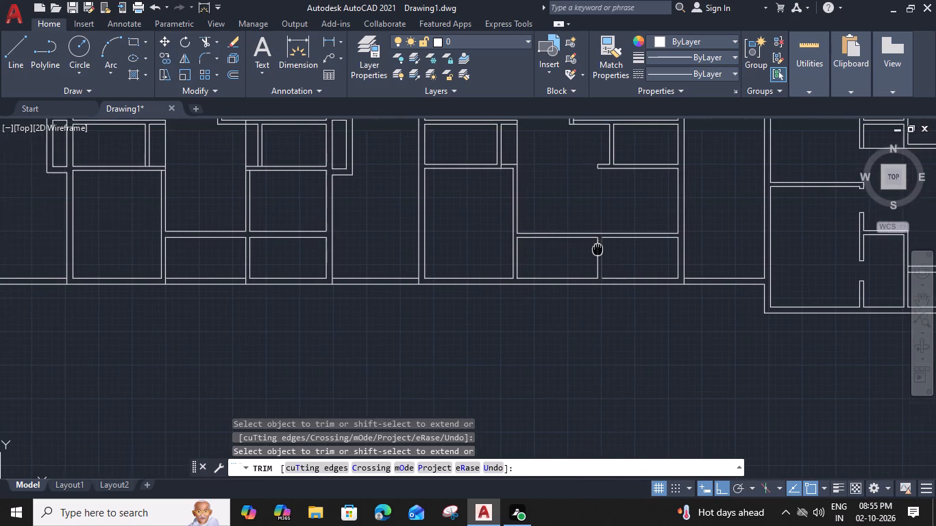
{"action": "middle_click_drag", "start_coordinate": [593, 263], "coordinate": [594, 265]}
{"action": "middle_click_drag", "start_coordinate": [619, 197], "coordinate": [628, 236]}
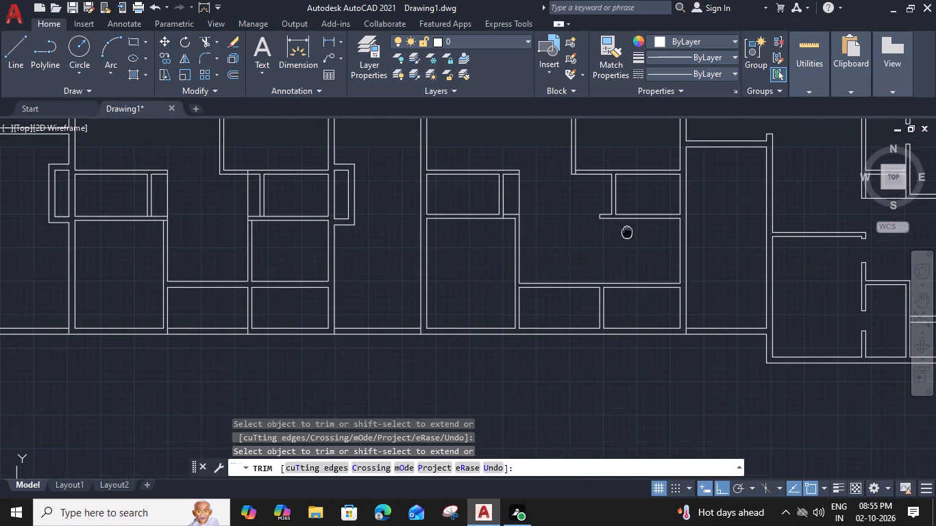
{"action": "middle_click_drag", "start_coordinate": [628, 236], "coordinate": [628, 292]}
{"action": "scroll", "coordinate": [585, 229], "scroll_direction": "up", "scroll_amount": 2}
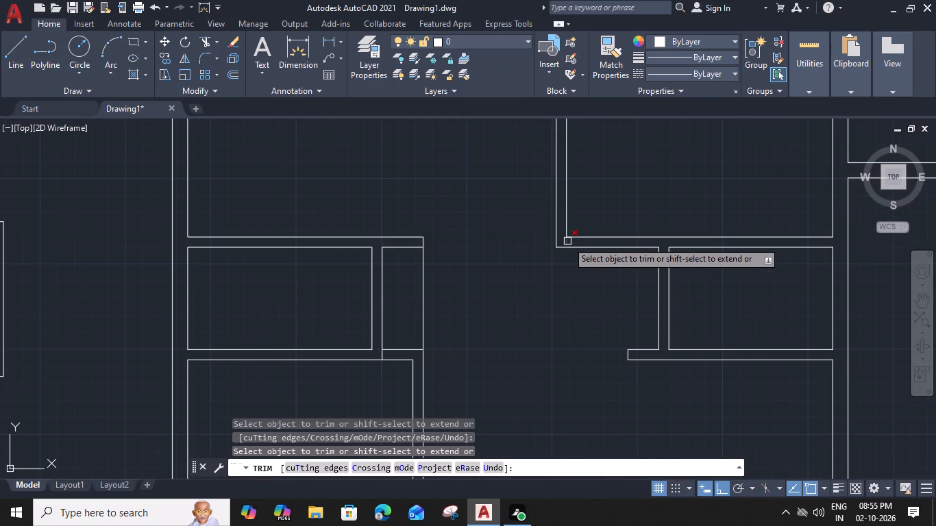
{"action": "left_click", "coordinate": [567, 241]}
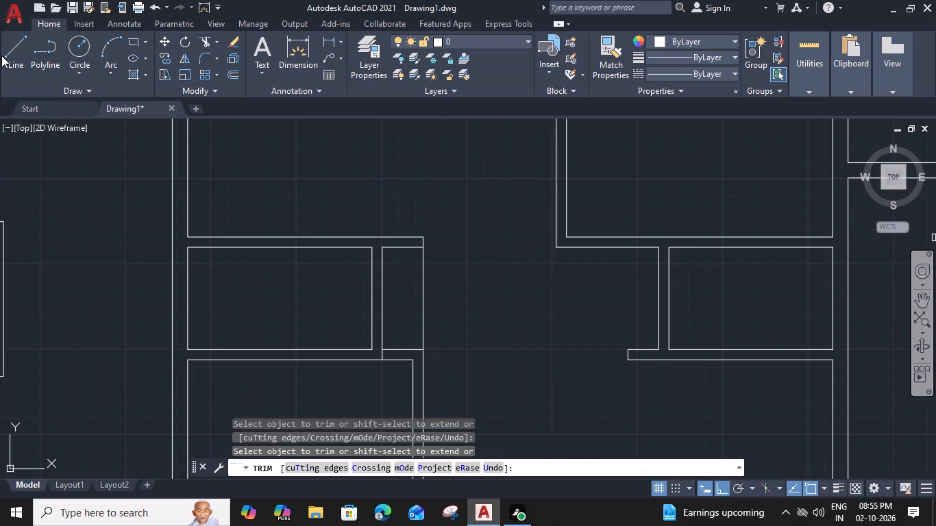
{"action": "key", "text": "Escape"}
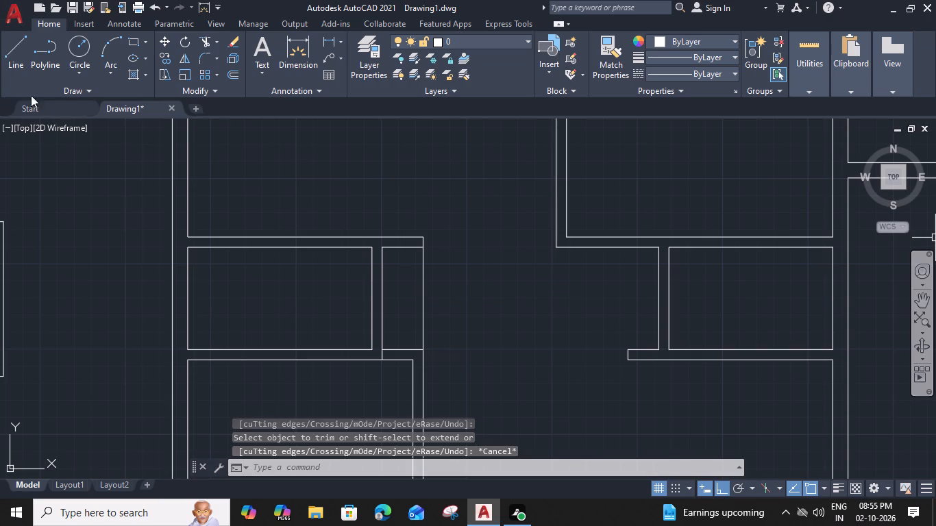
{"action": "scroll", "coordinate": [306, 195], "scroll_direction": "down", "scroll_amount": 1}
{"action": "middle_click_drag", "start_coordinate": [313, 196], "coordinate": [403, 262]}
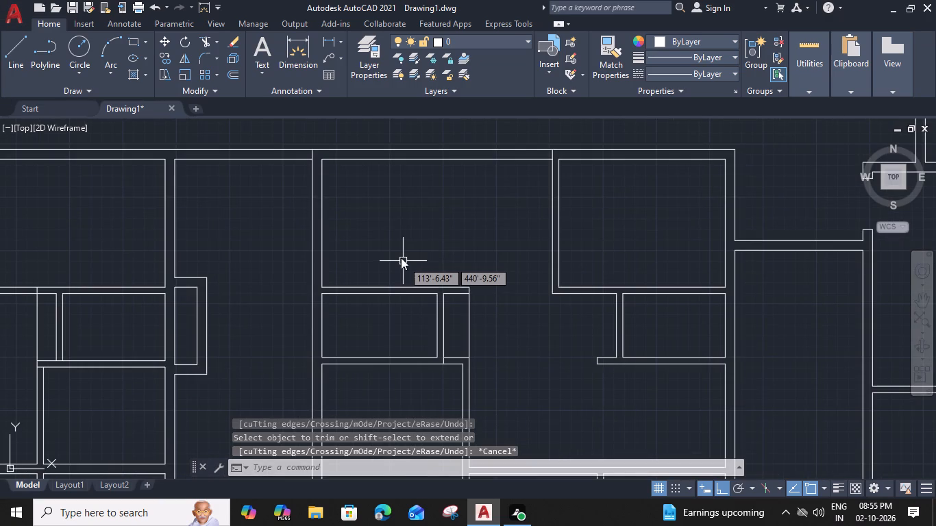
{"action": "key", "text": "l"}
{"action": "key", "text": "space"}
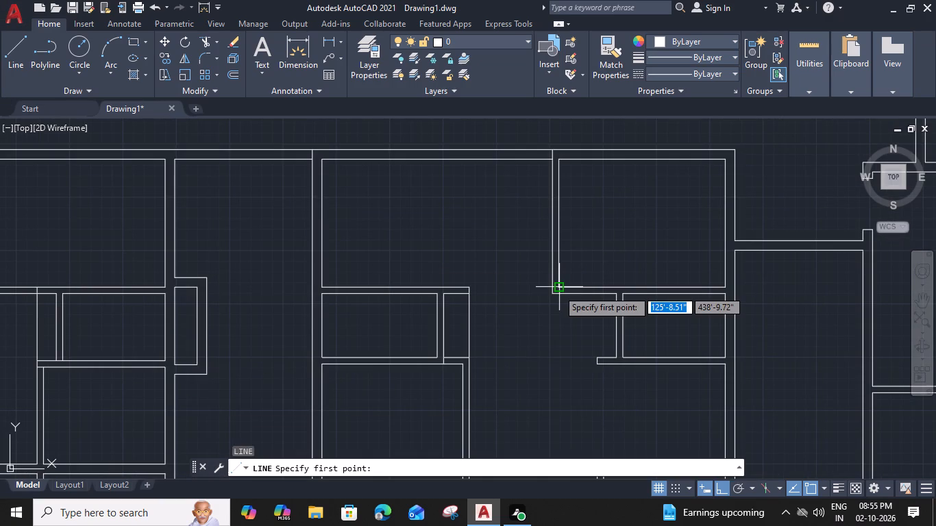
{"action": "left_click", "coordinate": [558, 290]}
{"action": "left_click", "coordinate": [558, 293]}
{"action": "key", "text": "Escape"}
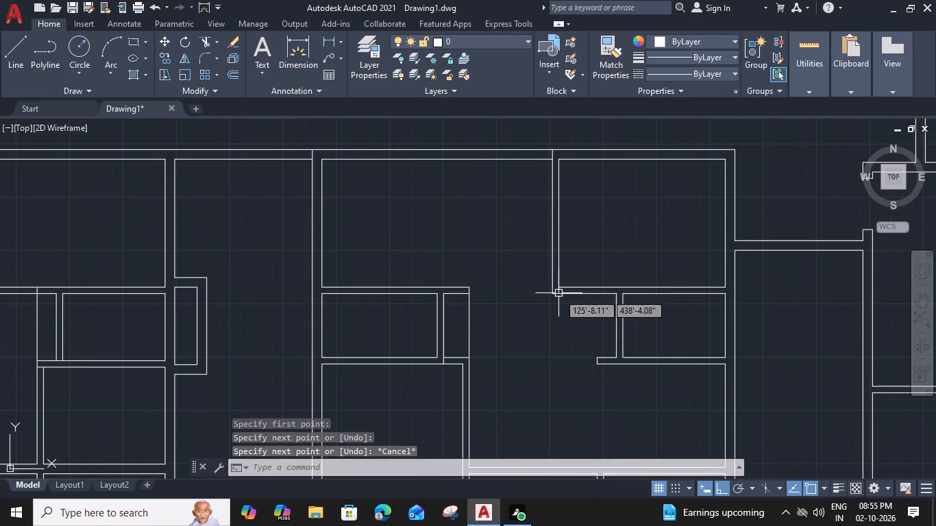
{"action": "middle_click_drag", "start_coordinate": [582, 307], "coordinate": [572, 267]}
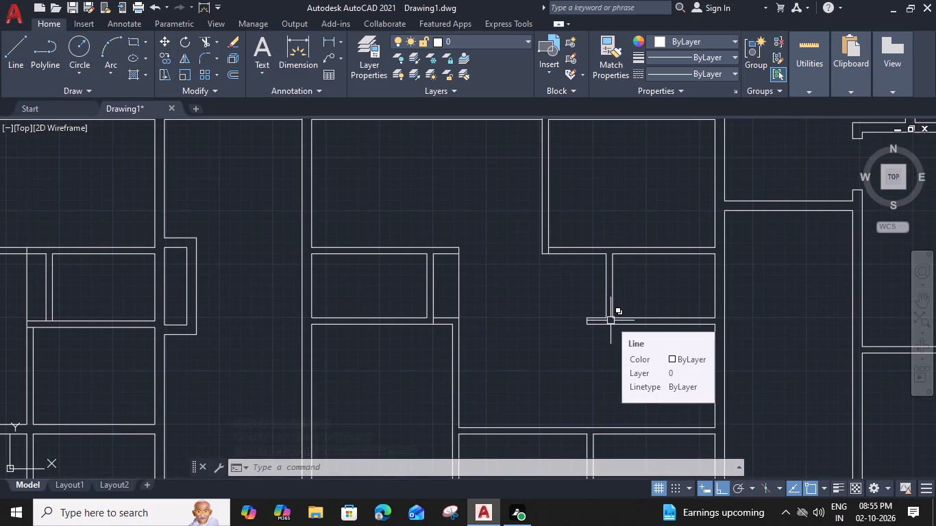
Draw a short line across the north-east room's south wall at its east end, between the two wall faces.
{"action": "key", "text": "space"}
{"action": "scroll", "coordinate": [702, 253], "scroll_direction": "up", "scroll_amount": 2}
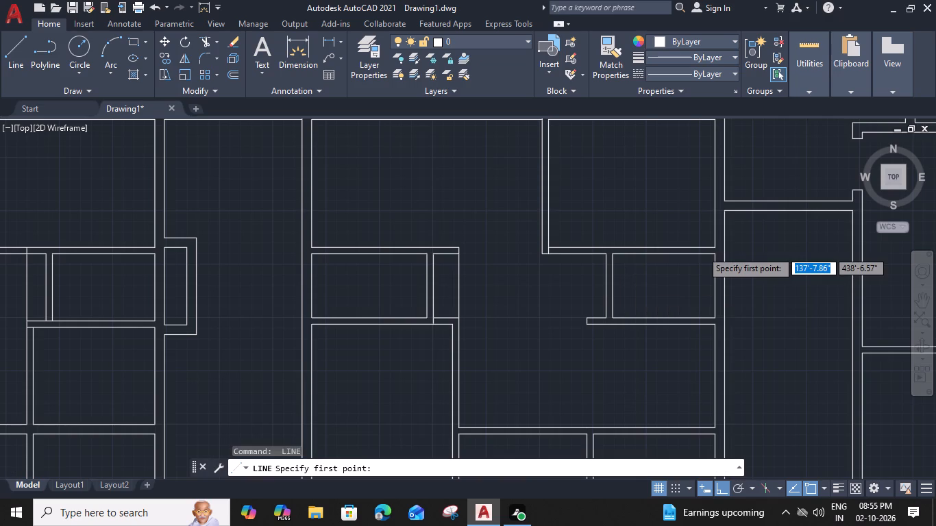
{"action": "left_click", "coordinate": [732, 237]}
{"action": "left_click", "coordinate": [733, 254]}
{"action": "key", "text": "Escape"}
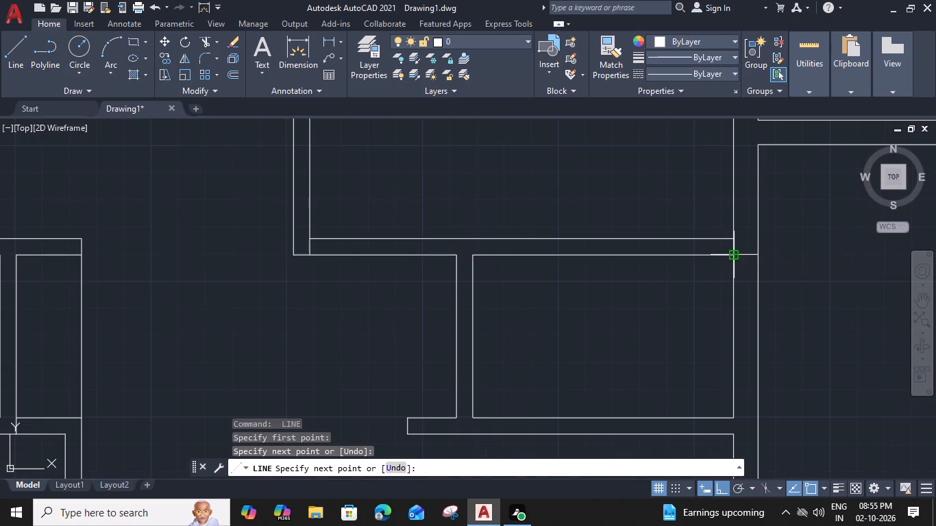
Draw short lines across the small closet's south wall at its dividing wall and across the north end of the south-west room's east wall.
{"action": "scroll", "coordinate": [691, 288], "scroll_direction": "down", "scroll_amount": 2}
{"action": "middle_click_drag", "start_coordinate": [645, 330], "coordinate": [693, 262]}
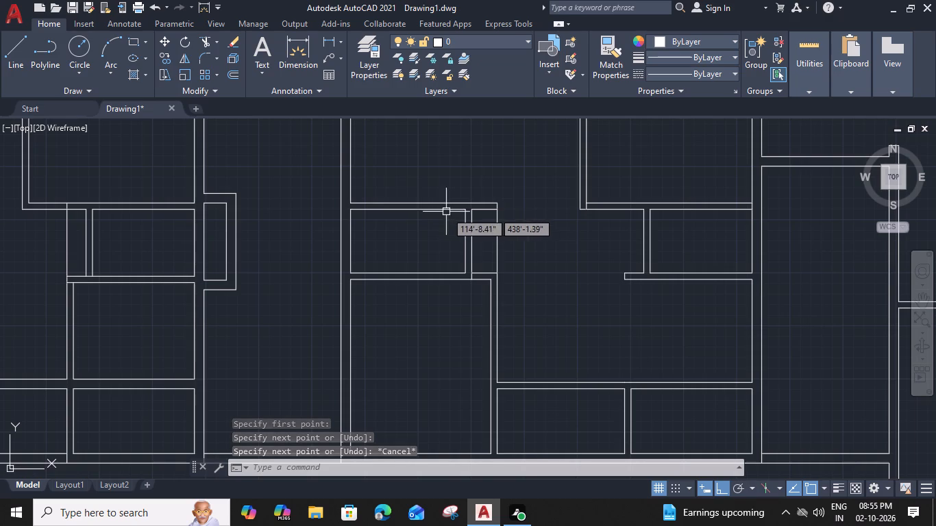
{"action": "key", "text": "space"}
{"action": "left_click", "coordinate": [467, 273]}
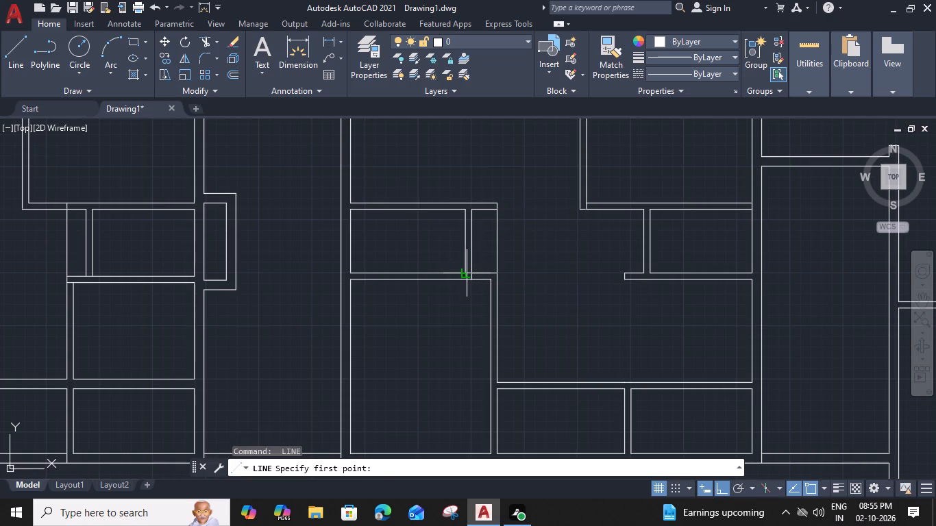
{"action": "left_click", "coordinate": [467, 279]}
{"action": "key", "text": "Escape"}
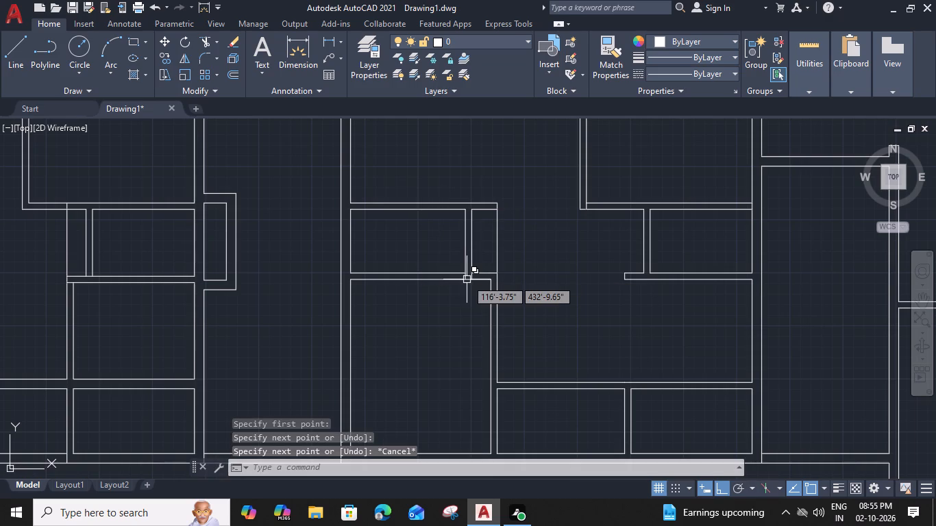
{"action": "key", "text": "space"}
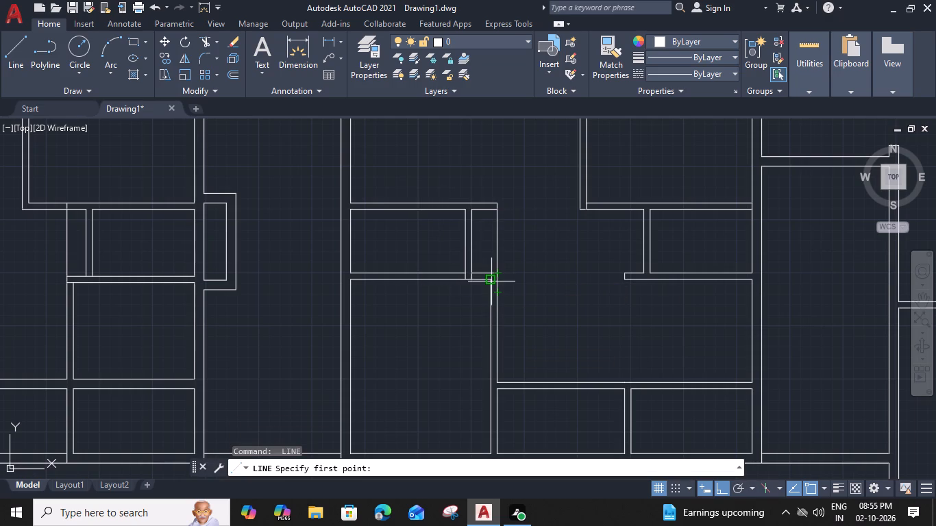
{"action": "left_click", "coordinate": [491, 282]}
{"action": "left_click", "coordinate": [498, 284]}
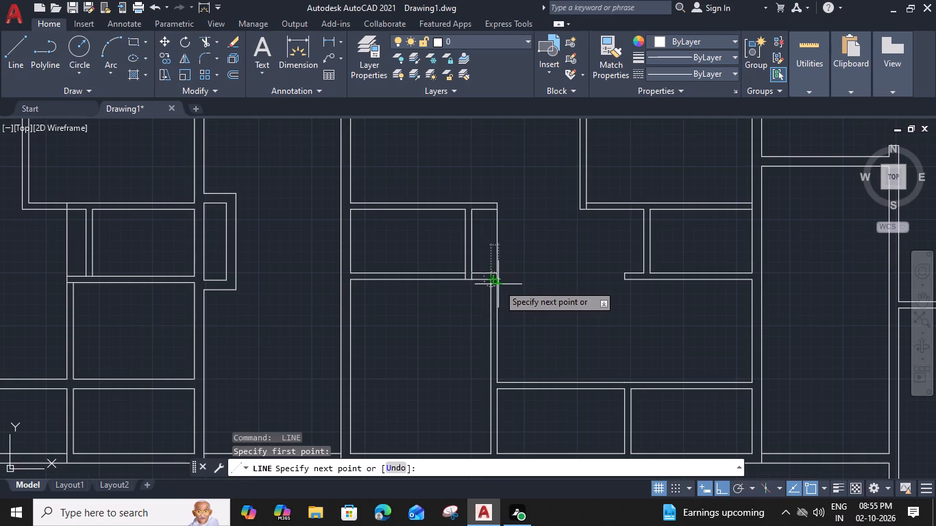
{"action": "key", "text": "Escape"}
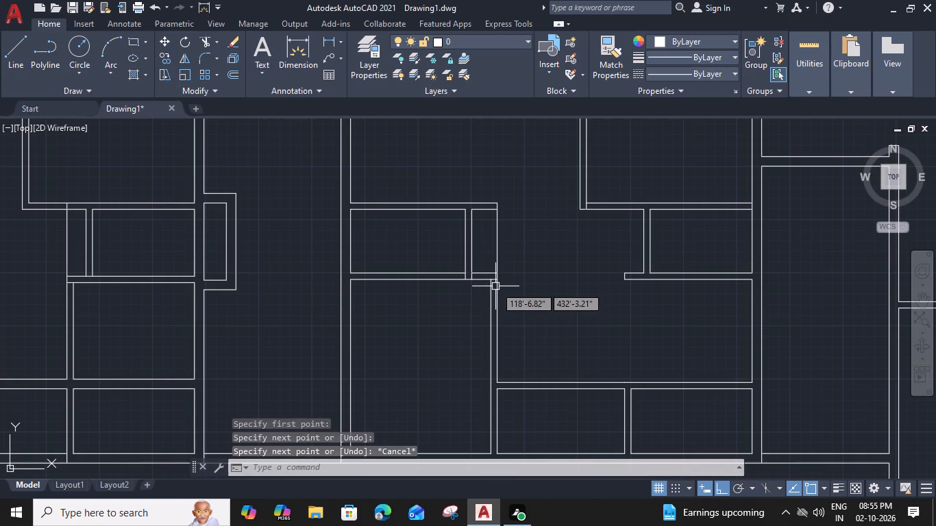
Draw a short line across the north wall of the two small south rooms, at the east face of their dividing wall.
{"action": "middle_click_drag", "start_coordinate": [535, 357], "coordinate": [522, 290]}
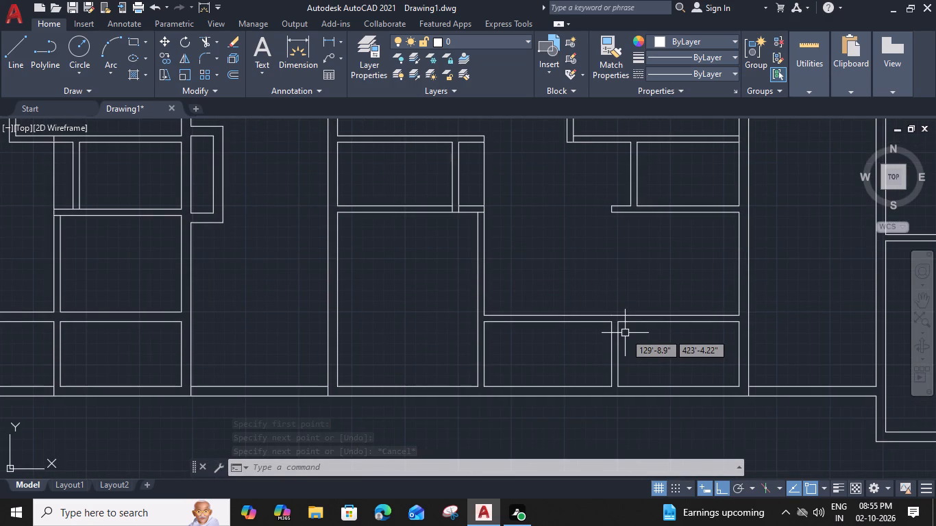
{"action": "key", "text": "space"}
{"action": "left_click", "coordinate": [618, 325]}
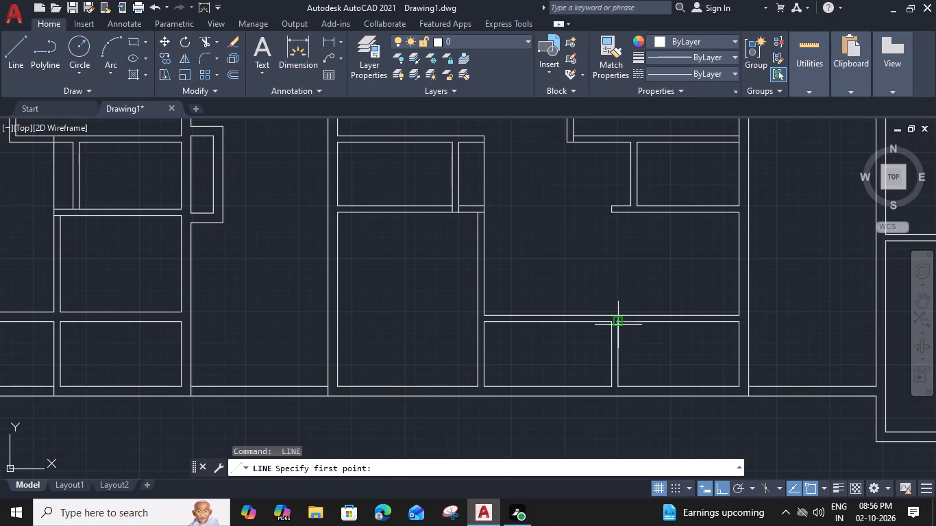
{"action": "left_click", "coordinate": [618, 317]}
{"action": "key", "text": "Escape"}
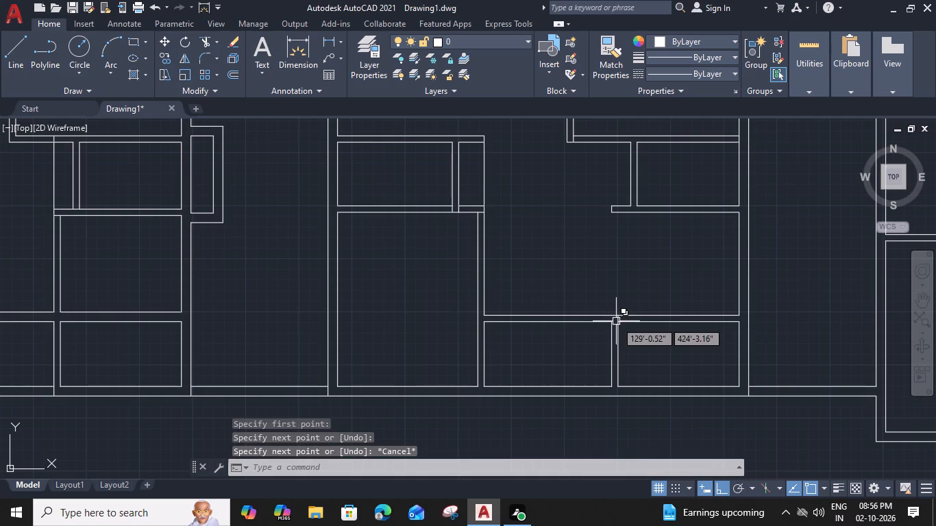
In the north exterior wall, offset the short line at the north-east room's west wall 3" west twice, then offset the last copy 4' west.
{"action": "middle_click_drag", "start_coordinate": [661, 307], "coordinate": [668, 327]}
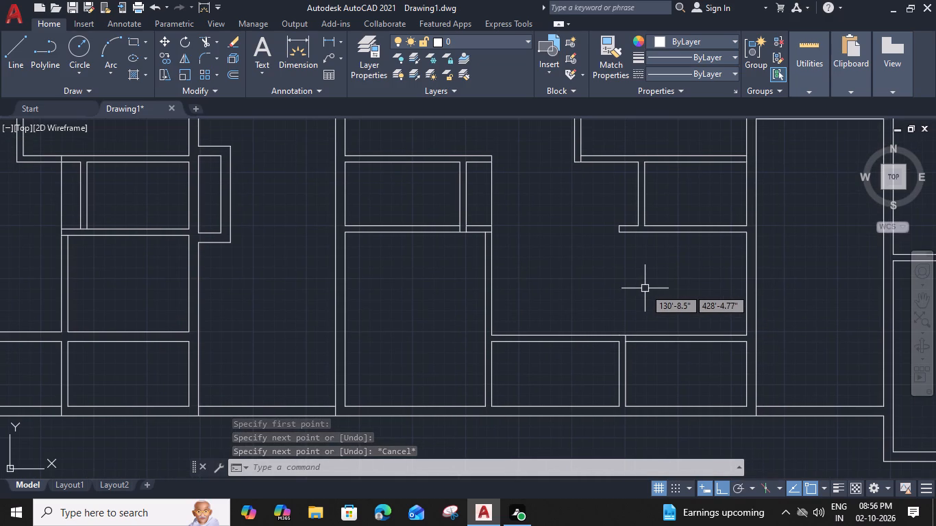
{"action": "middle_click_drag", "start_coordinate": [501, 215], "coordinate": [499, 357]}
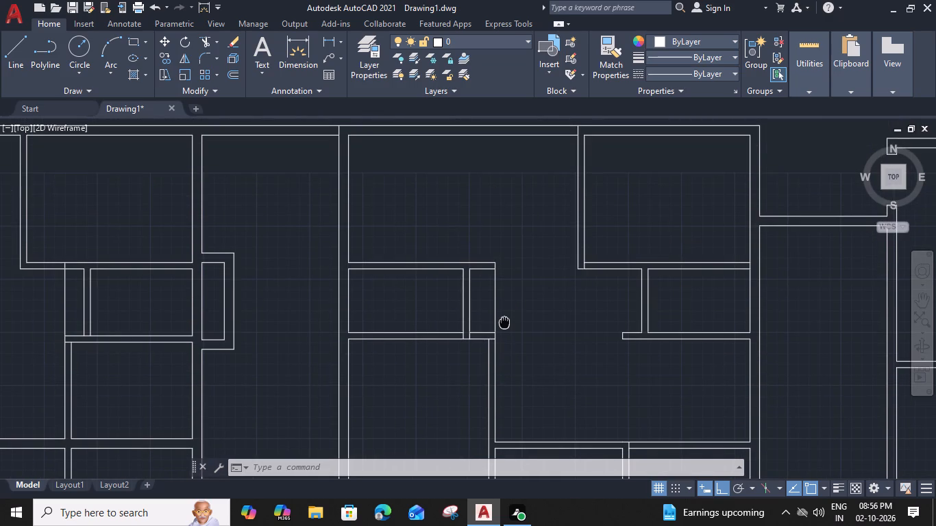
{"action": "scroll", "coordinate": [573, 156], "scroll_direction": "up", "scroll_amount": 1}
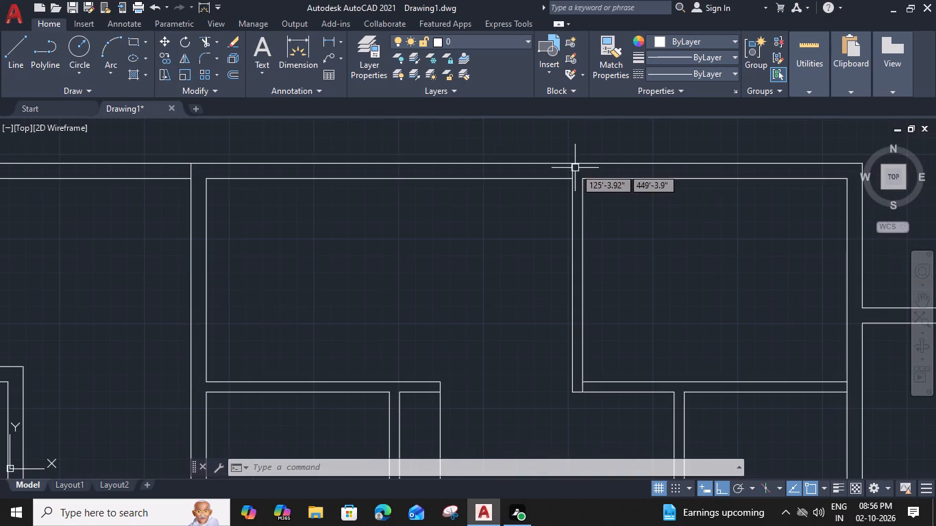
{"action": "left_click", "coordinate": [574, 168]}
{"action": "type", "text": "o"}
{"action": "key", "text": "space"}
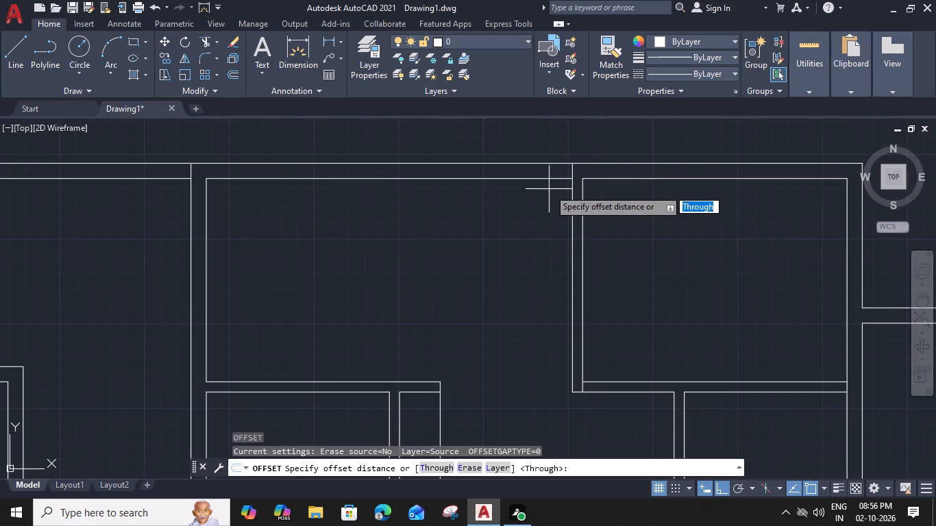
{"action": "type", "text": "3\""}
{"action": "key", "text": "Return"}
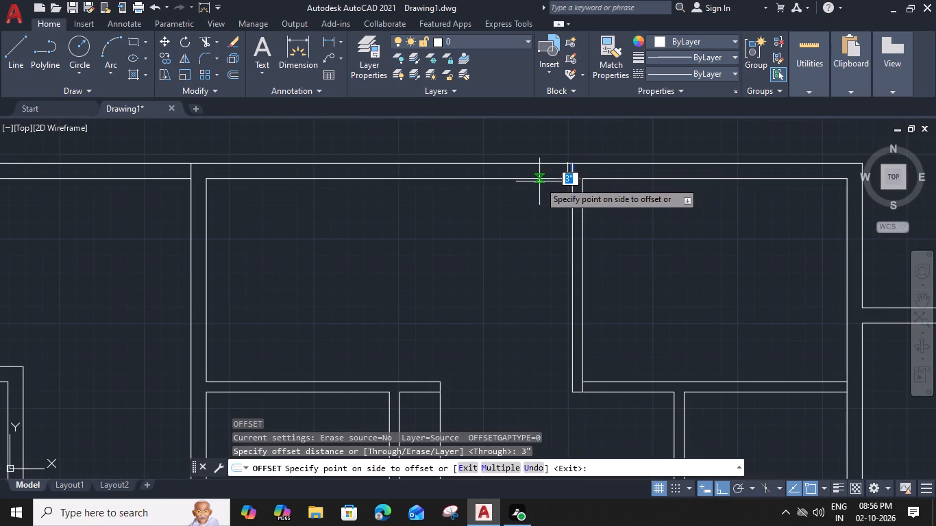
{"action": "left_click", "coordinate": [539, 181]}
{"action": "scroll", "coordinate": [565, 170], "scroll_direction": "up", "scroll_amount": 1}
{"action": "left_click", "coordinate": [565, 170]}
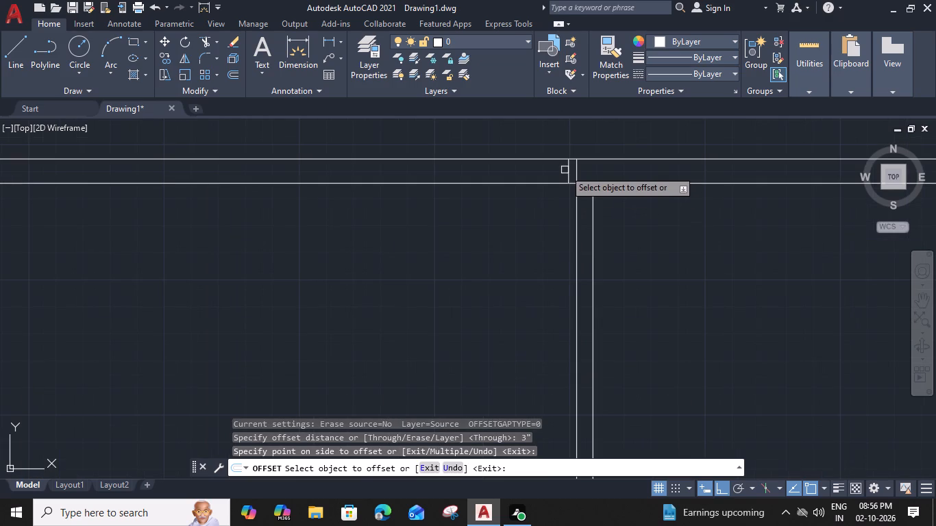
{"action": "left_click", "coordinate": [569, 171]}
{"action": "left_click", "coordinate": [543, 175]}
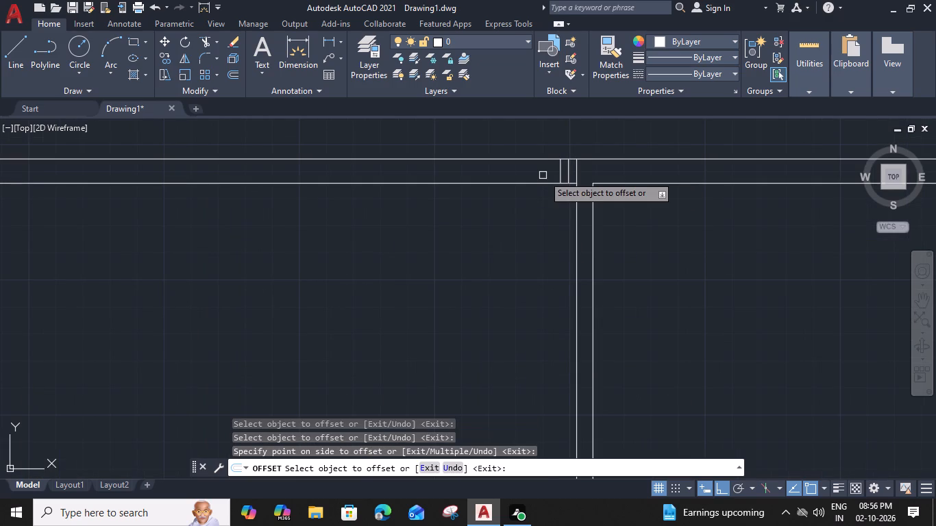
{"action": "left_click", "coordinate": [561, 174]}
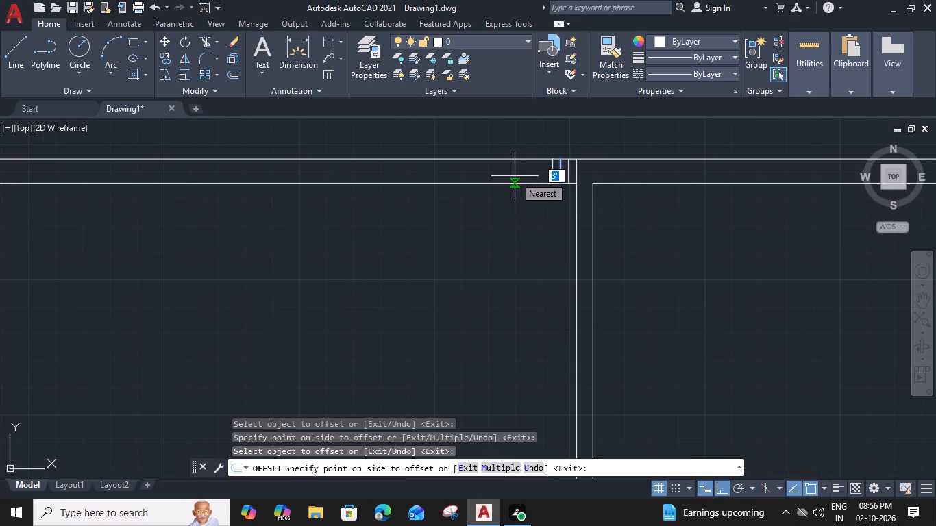
{"action": "type", "text": "4'"}
{"action": "key", "text": "space"}
In the north-east room's south wall, offset the west-end line 3" east, then offset that copy 3' east for the door opening.
{"action": "scroll", "coordinate": [515, 176], "scroll_direction": "down", "scroll_amount": 2}
{"action": "middle_click_drag", "start_coordinate": [504, 290], "coordinate": [507, 292]}
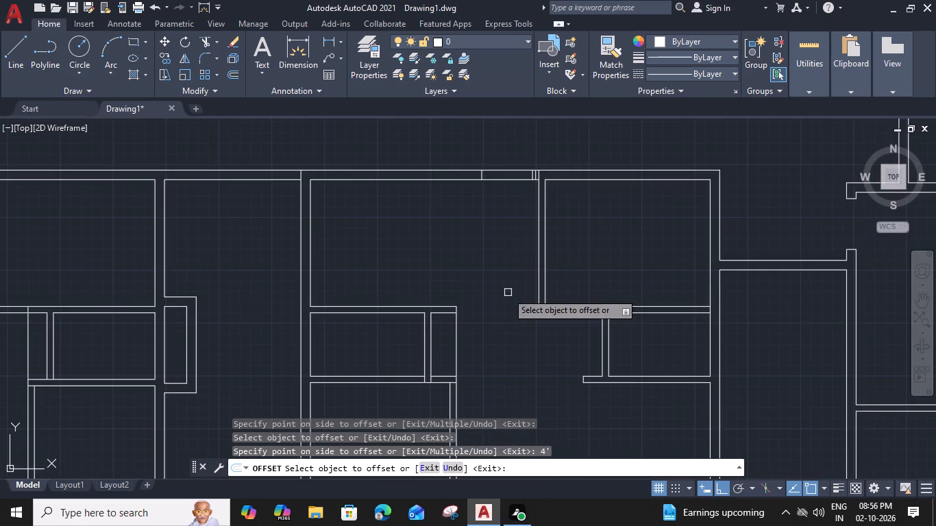
{"action": "middle_click_drag", "start_coordinate": [507, 292], "coordinate": [501, 179]}
{"action": "scroll", "coordinate": [547, 193], "scroll_direction": "up", "scroll_amount": 3}
{"action": "left_click", "coordinate": [528, 215]}
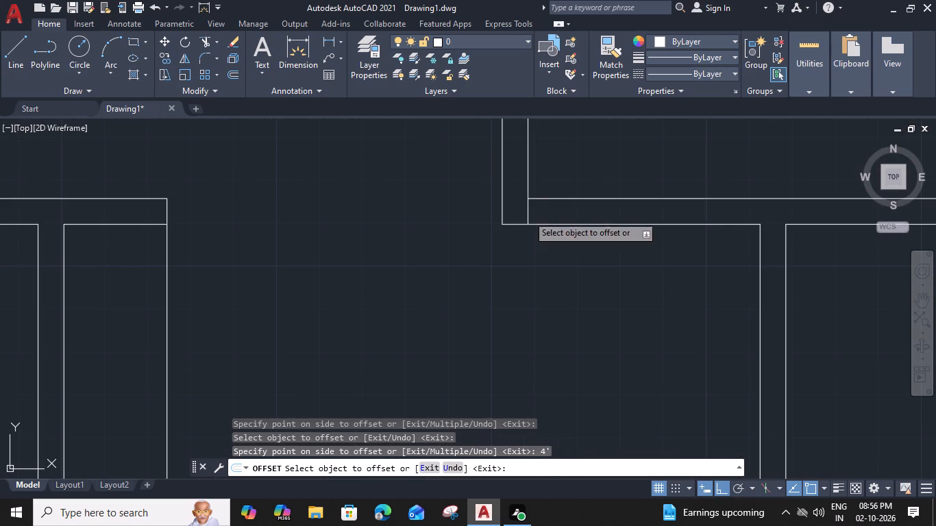
{"action": "left_click", "coordinate": [569, 209]}
{"action": "left_click", "coordinate": [542, 210]}
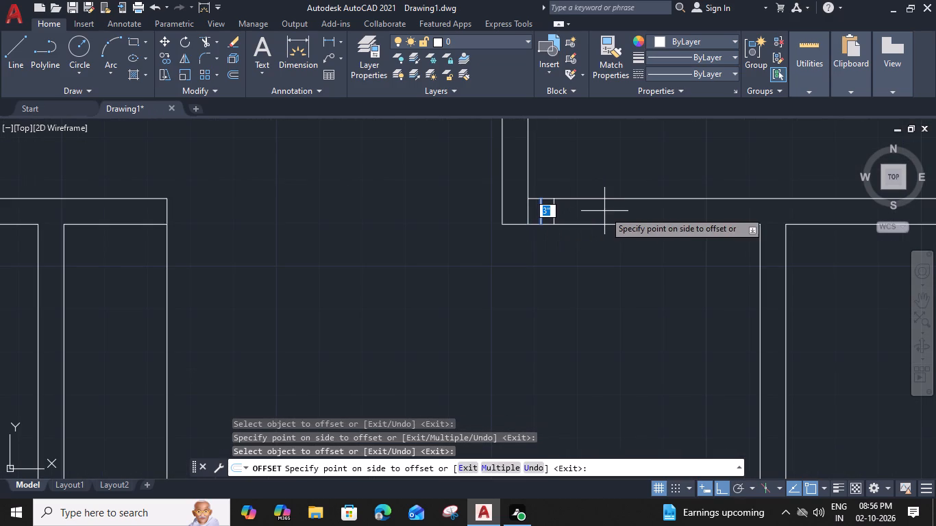
{"action": "key", "text": "3"}
{"action": "key", "text": "apostrophe"}
{"action": "key", "text": "space"}
In the south-west room's east wall, offset the north-end line 3" south, then offset that copy 3' south for the door opening.
{"action": "scroll", "coordinate": [604, 211], "scroll_direction": "down", "scroll_amount": 2}
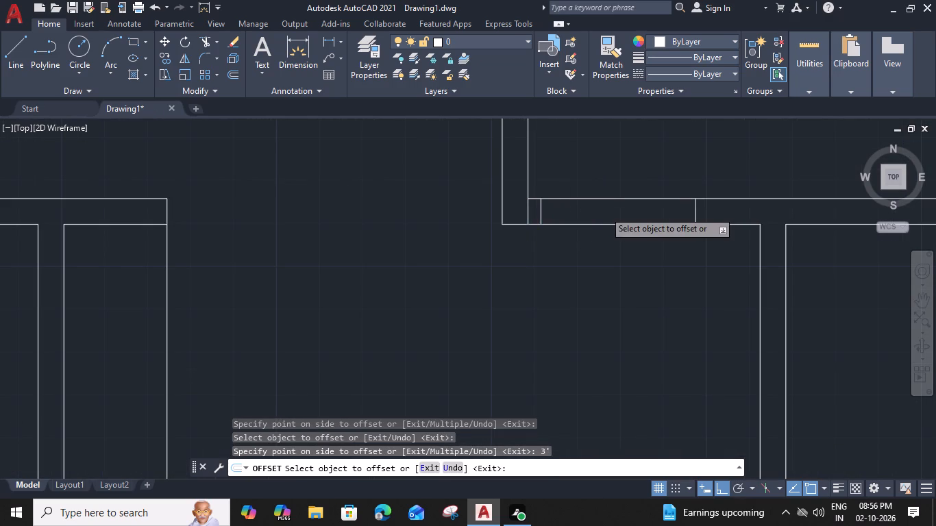
{"action": "middle_click_drag", "start_coordinate": [604, 318], "coordinate": [635, 169]}
{"action": "scroll", "coordinate": [461, 173], "scroll_direction": "up", "scroll_amount": 2}
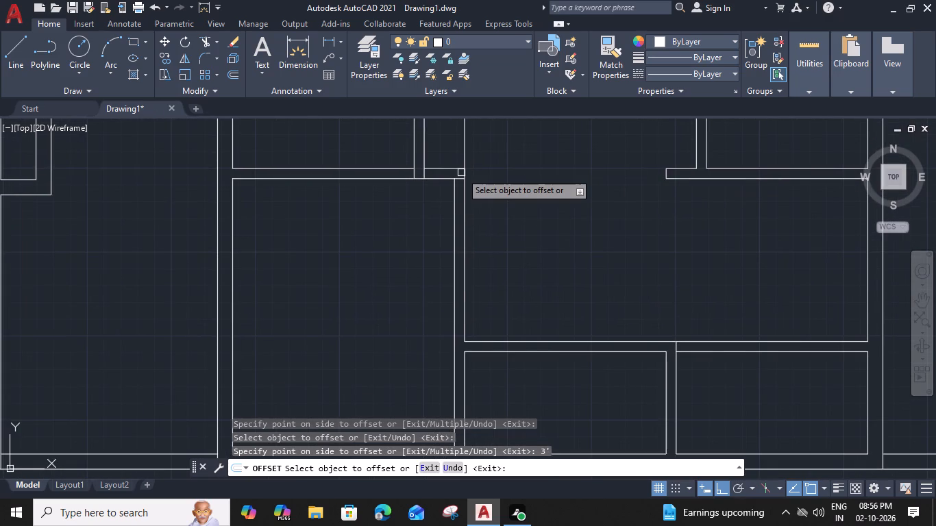
{"action": "left_click", "coordinate": [460, 189]}
{"action": "left_click", "coordinate": [458, 227]}
{"action": "left_click", "coordinate": [457, 202]}
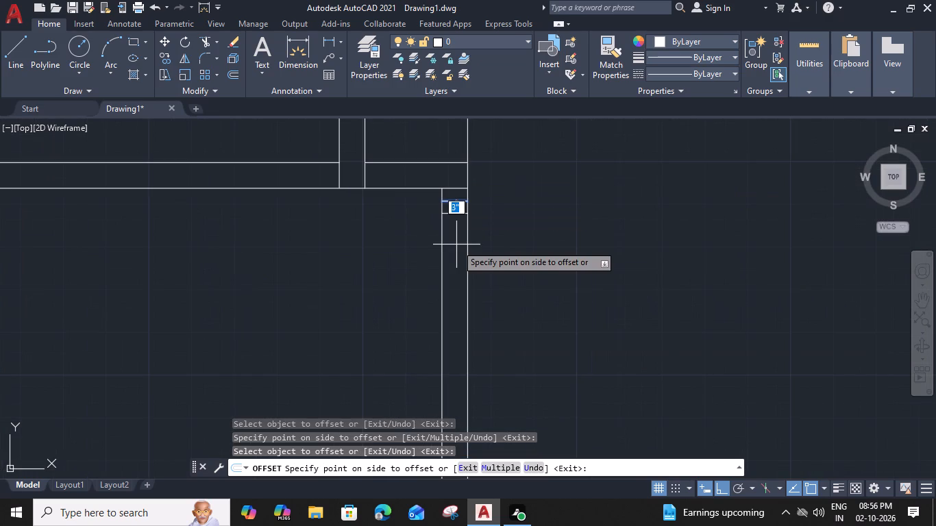
{"action": "type", "text": "3'"}
{"action": "key", "text": "space"}
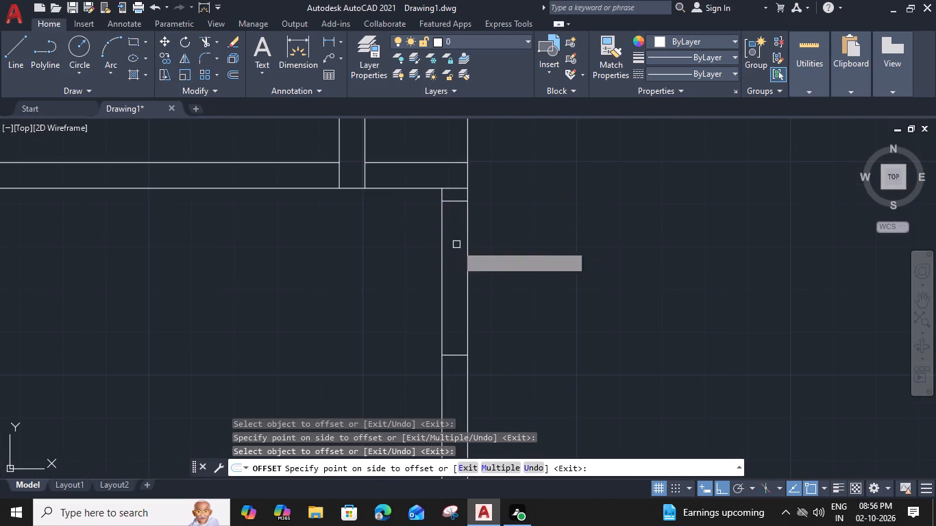
In the small south-east room's north wall, offset the line at the dividing wall 2' east, then offset that copy 2'6" east.
{"action": "scroll", "coordinate": [456, 245], "scroll_direction": "down", "scroll_amount": 3}
{"action": "middle_click_drag", "start_coordinate": [492, 282], "coordinate": [495, 260]}
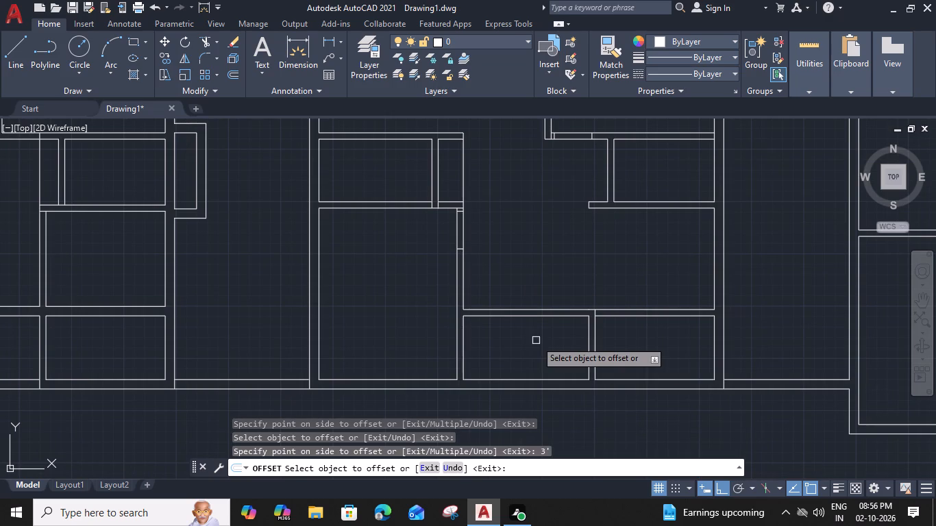
{"action": "scroll", "coordinate": [621, 320], "scroll_direction": "up", "scroll_amount": 2}
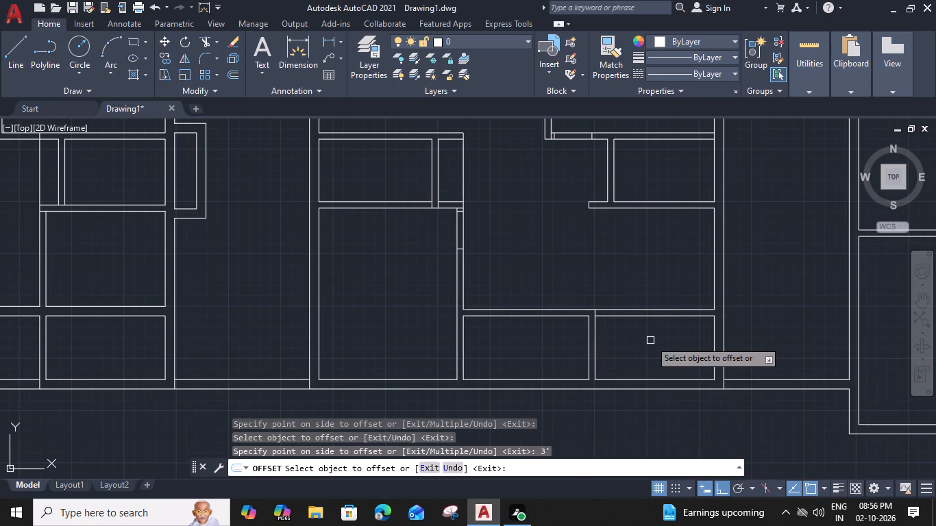
{"action": "left_click", "coordinate": [558, 305]}
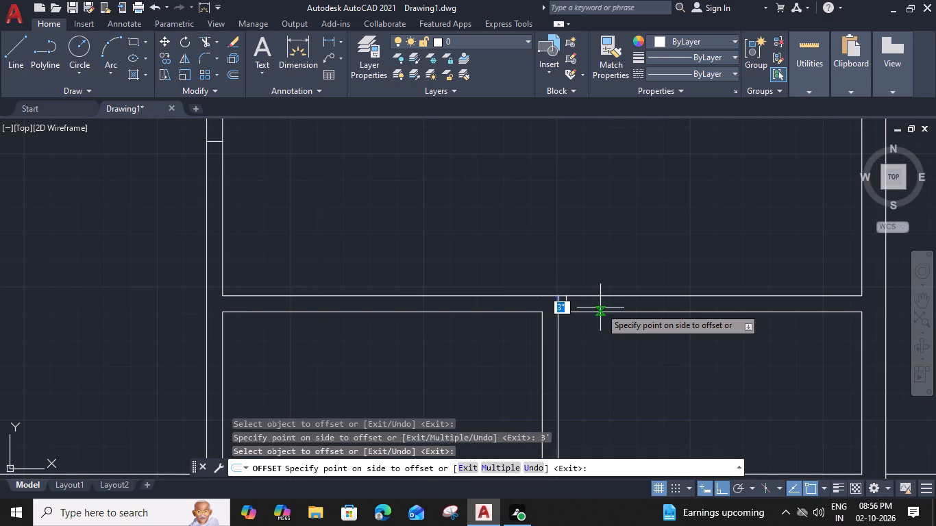
{"action": "key", "text": "2"}
{"action": "type", "text": "'"}
{"action": "key", "text": "space"}
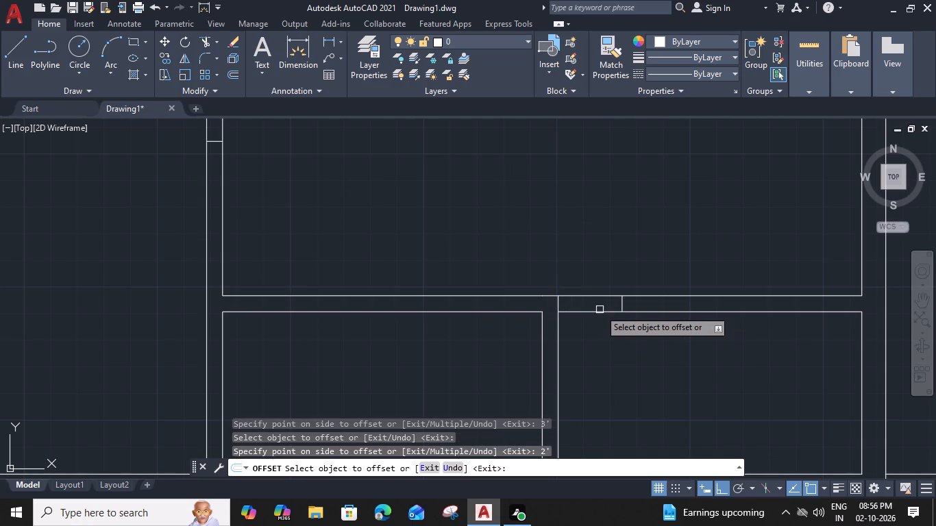
{"action": "left_click", "coordinate": [621, 304]}
{"action": "type", "text": "2'6"}
{"action": "key", "text": "shift+quotedbl"}
{"action": "key", "text": "Return"}
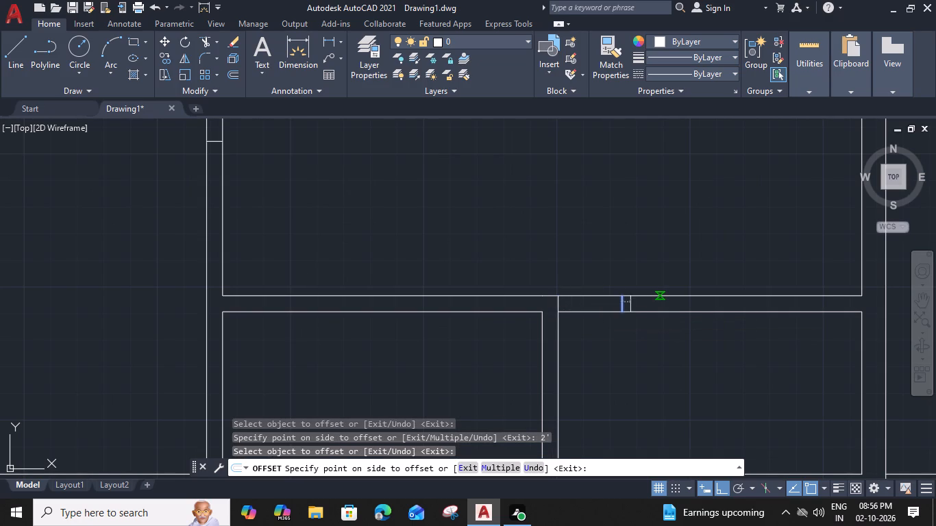
In the north-east room's south wall, offset the east-end line 6" west, then offset that copy 2'6" west for the door opening.
{"action": "scroll", "coordinate": [663, 292], "scroll_direction": "down", "scroll_amount": 2}
{"action": "middle_click_drag", "start_coordinate": [679, 235], "coordinate": [628, 301]}
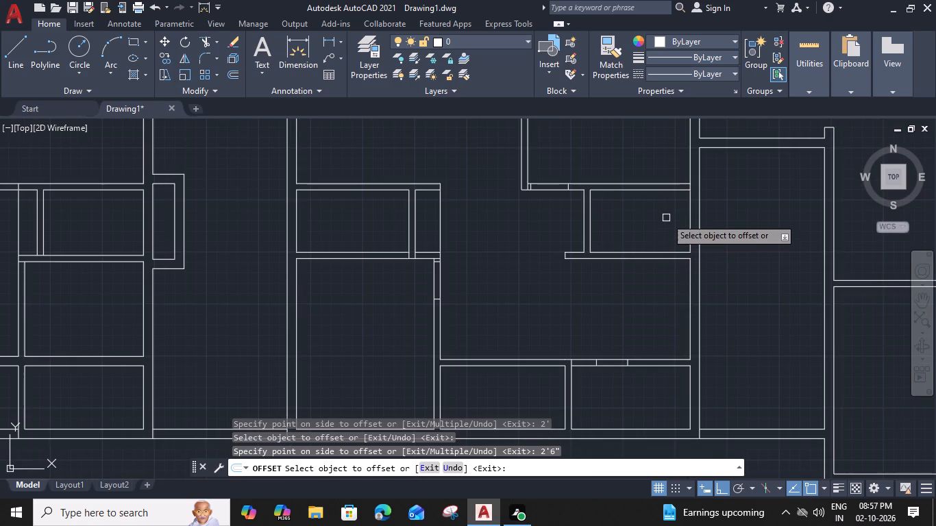
{"action": "scroll", "coordinate": [687, 177], "scroll_direction": "up", "scroll_amount": 2}
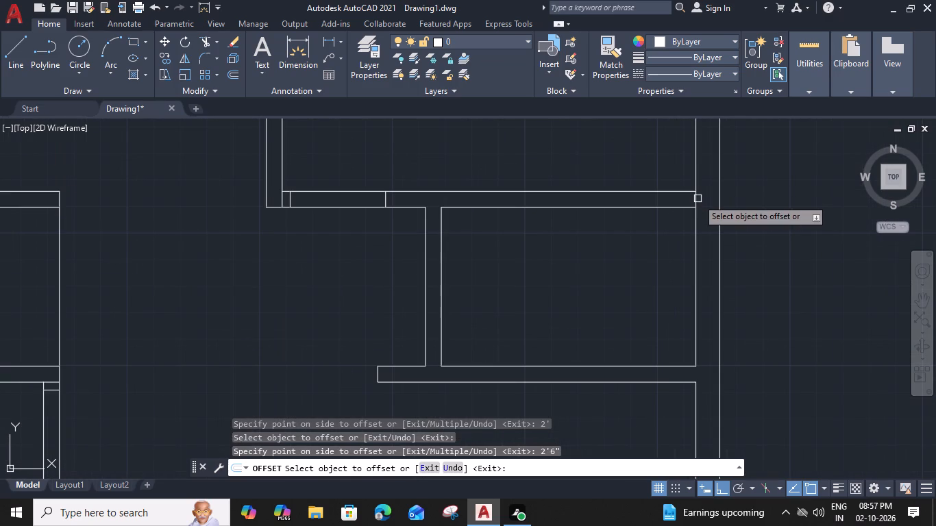
{"action": "left_click", "coordinate": [698, 199]}
{"action": "key", "text": "2"}
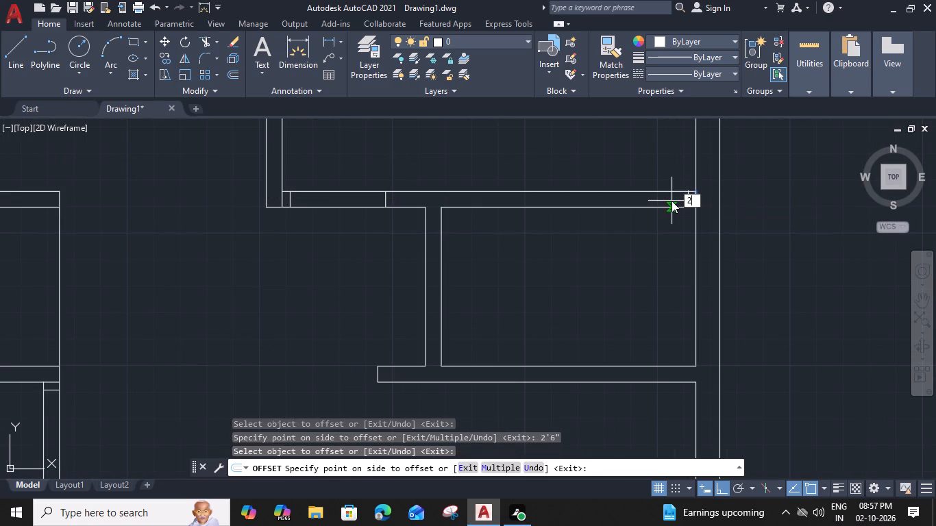
{"action": "key", "text": "BackSpace"}
{"action": "type", "text": "6\"'"}
{"action": "key", "text": "Return"}
{"action": "key", "text": "BackSpace"}
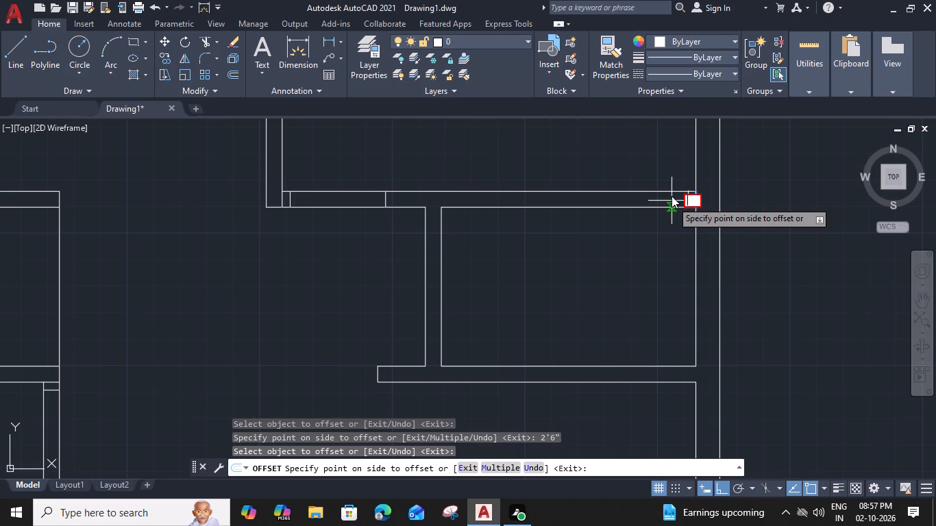
{"action": "type", "text": "6\""}
{"action": "key", "text": "Return"}
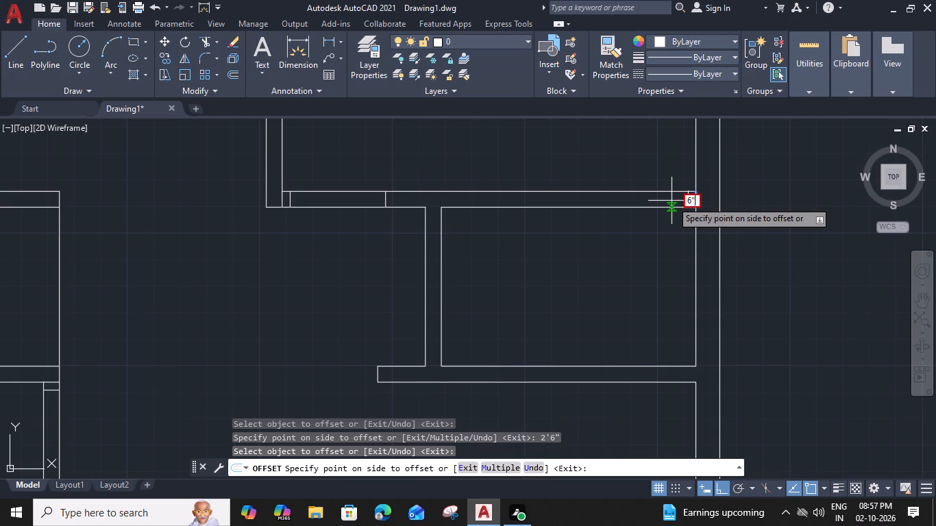
{"action": "left_click", "coordinate": [680, 195]}
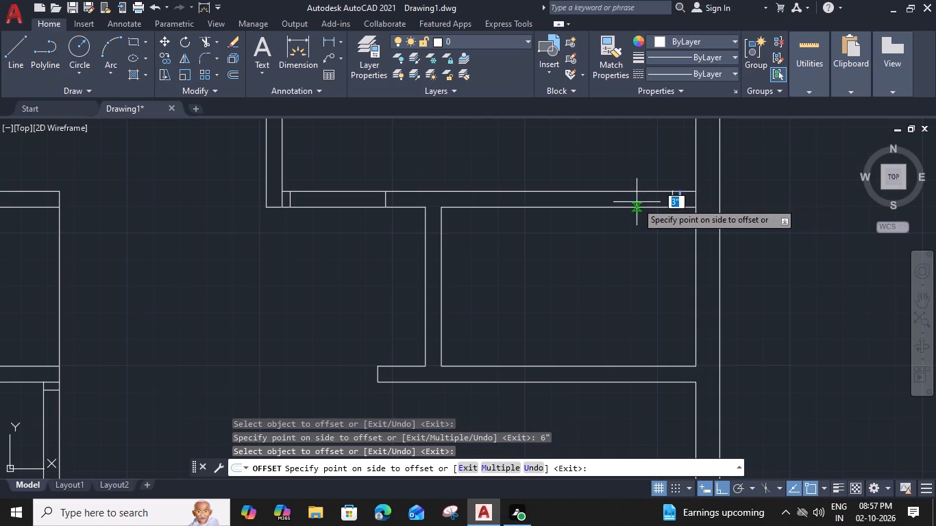
{"action": "type", "text": "2'6"}
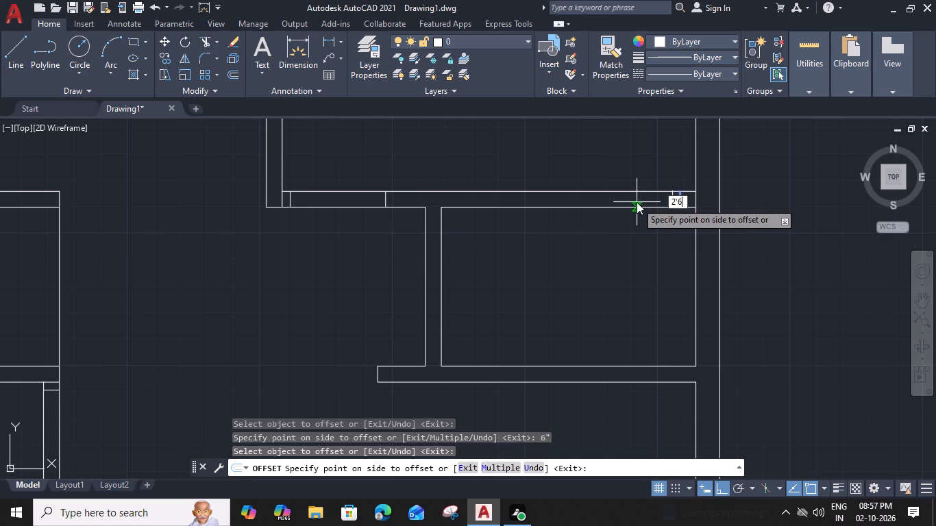
{"action": "key", "text": "shift+quotedbl"}
{"action": "key", "text": "Return"}
In the south-west room's north wall, offset the line at the dividing wall's west face 3' west, then offset that copy 2'6" west.
{"action": "scroll", "coordinate": [507, 268], "scroll_direction": "down", "scroll_amount": 2}
{"action": "middle_click_drag", "start_coordinate": [394, 351], "coordinate": [532, 310]}
{"action": "scroll", "coordinate": [438, 264], "scroll_direction": "up", "scroll_amount": 2}
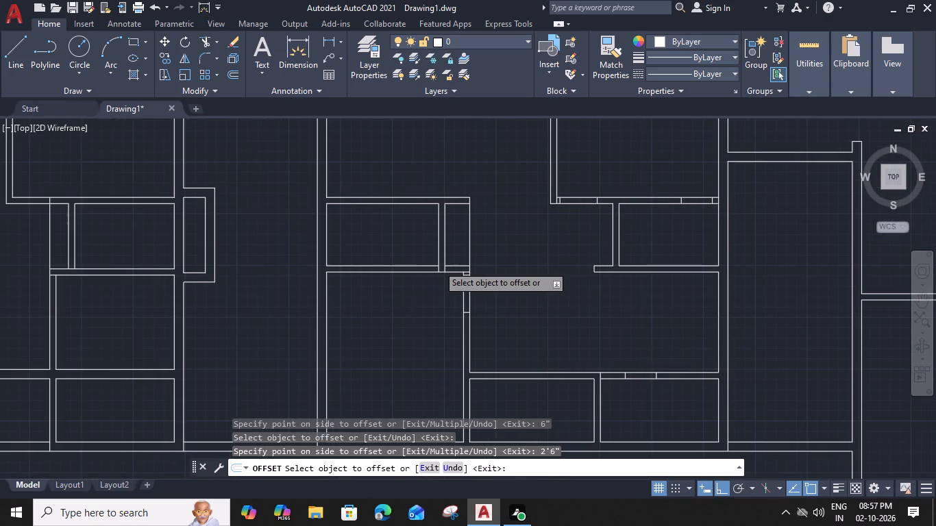
{"action": "left_click", "coordinate": [439, 273]}
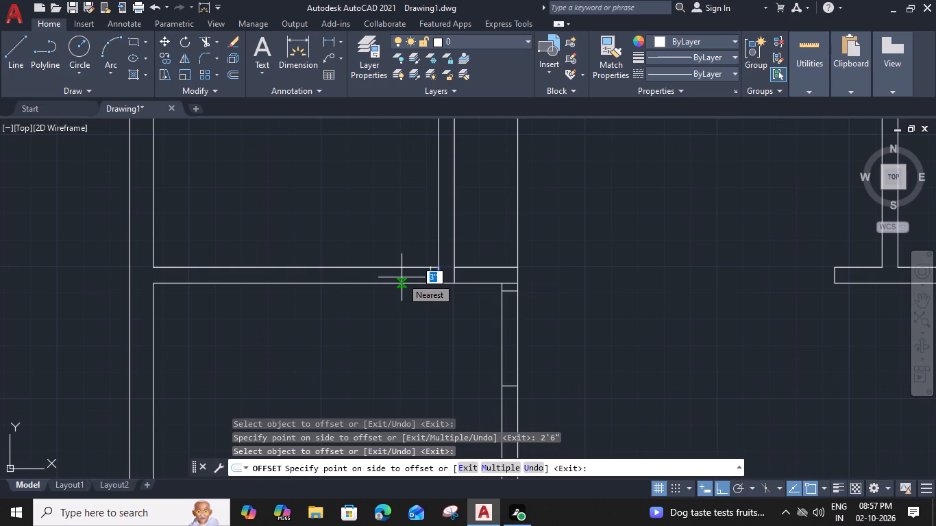
{"action": "type", "text": "3'"}
{"action": "key", "text": "space"}
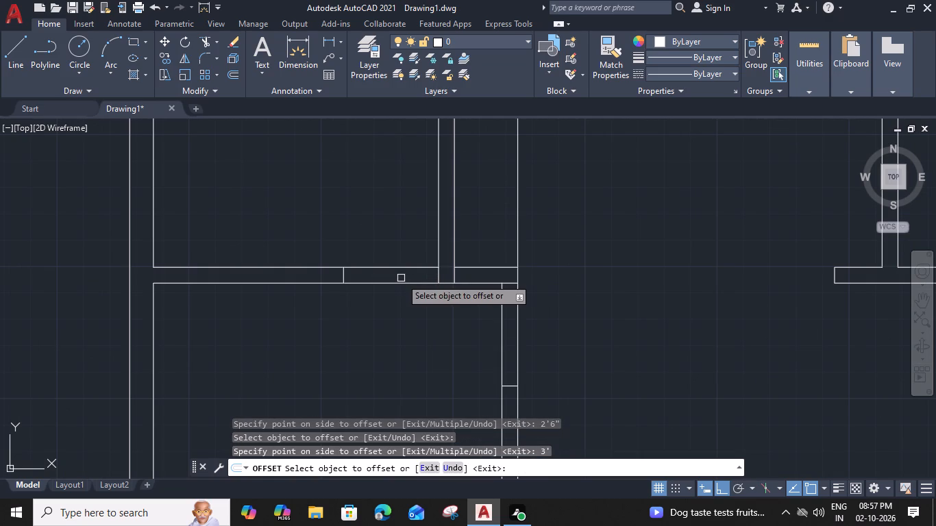
{"action": "middle_click_drag", "start_coordinate": [338, 305], "coordinate": [560, 312]}
{"action": "left_click_drag", "start_coordinate": [567, 281], "coordinate": [558, 281]}
{"action": "type", "text": "2'6"}
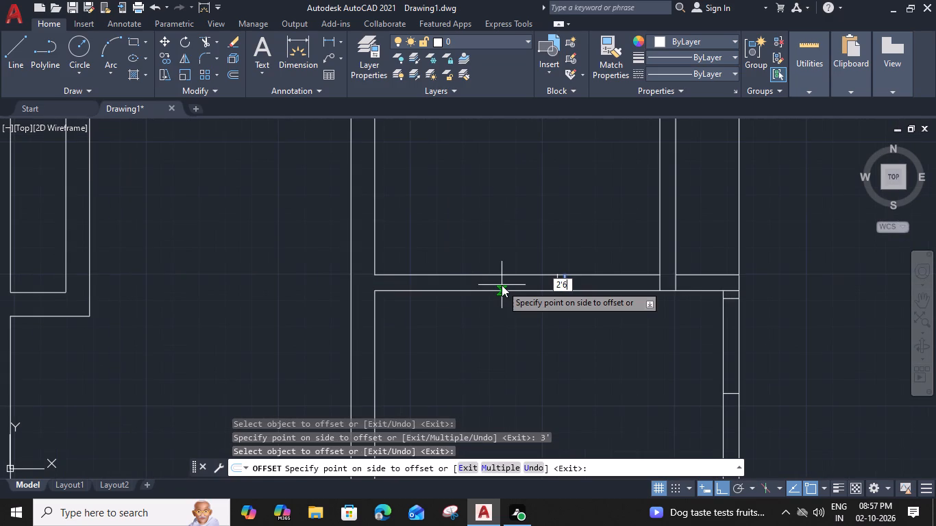
{"action": "key", "text": "shift+quotedbl"}
{"action": "key", "text": "Return"}
{"action": "key", "text": "Escape"}
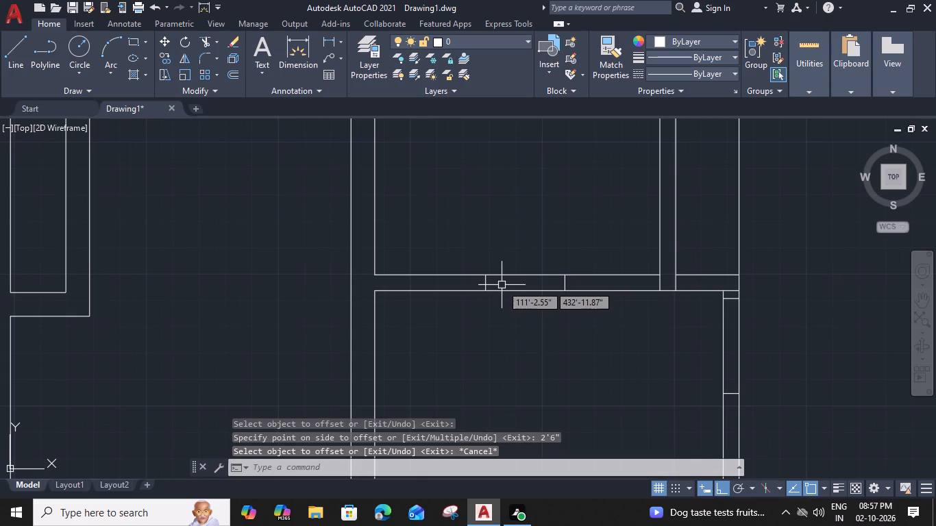
In the south-west room's north wall, trim the dividing wall's line ends and cut the door opening between the jamb lines.
{"action": "key", "text": "t"}
{"action": "key", "text": "r"}
{"action": "key", "text": "space"}
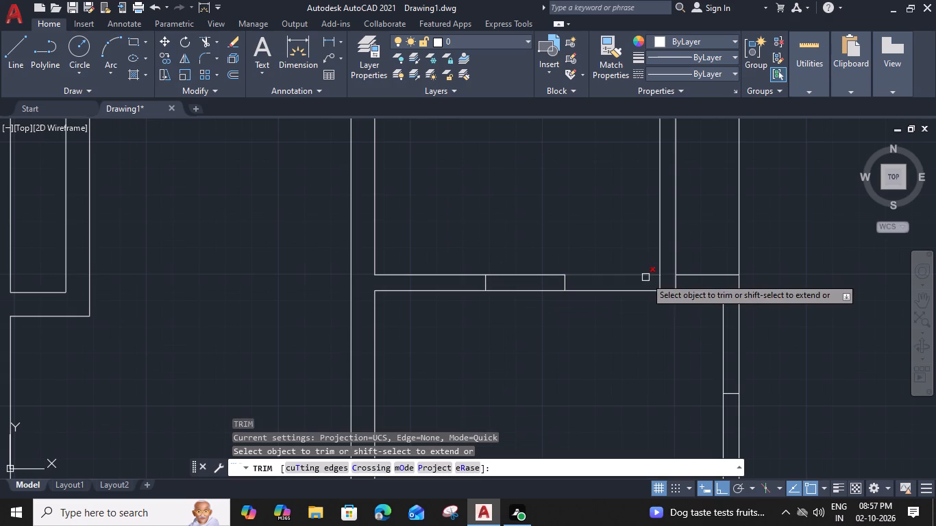
{"action": "left_click", "coordinate": [655, 284]}
{"action": "left_click", "coordinate": [683, 282]}
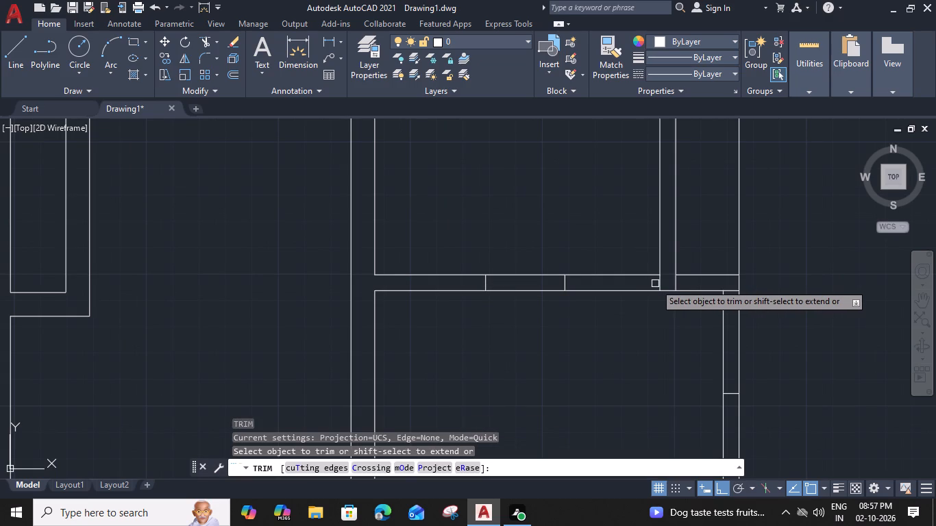
{"action": "left_click", "coordinate": [535, 256]}
{"action": "left_click", "coordinate": [525, 323]}
In the south-west room's east wall, trim away the north-end line and cut the door opening between the jamb lines.
{"action": "middle_click_drag", "start_coordinate": [697, 335], "coordinate": [594, 290]}
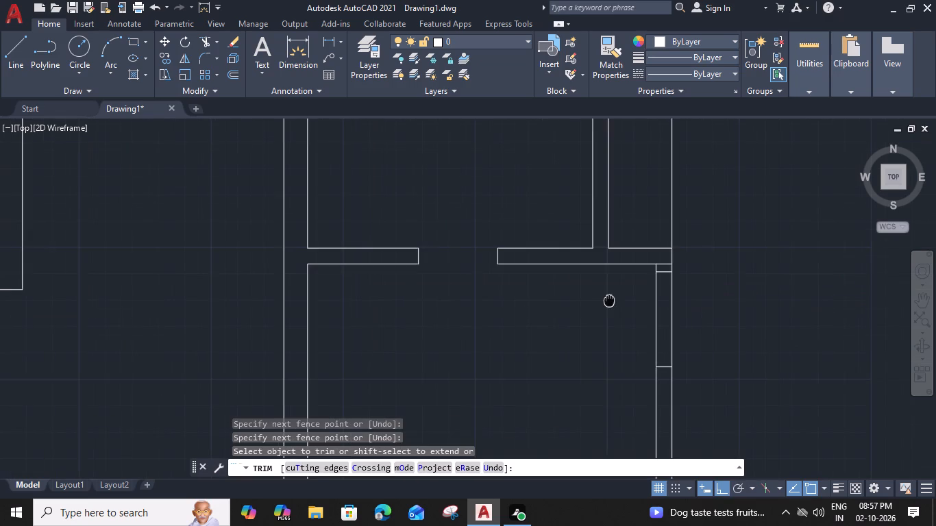
{"action": "left_click", "coordinate": [626, 245]}
{"action": "left_click", "coordinate": [670, 297]}
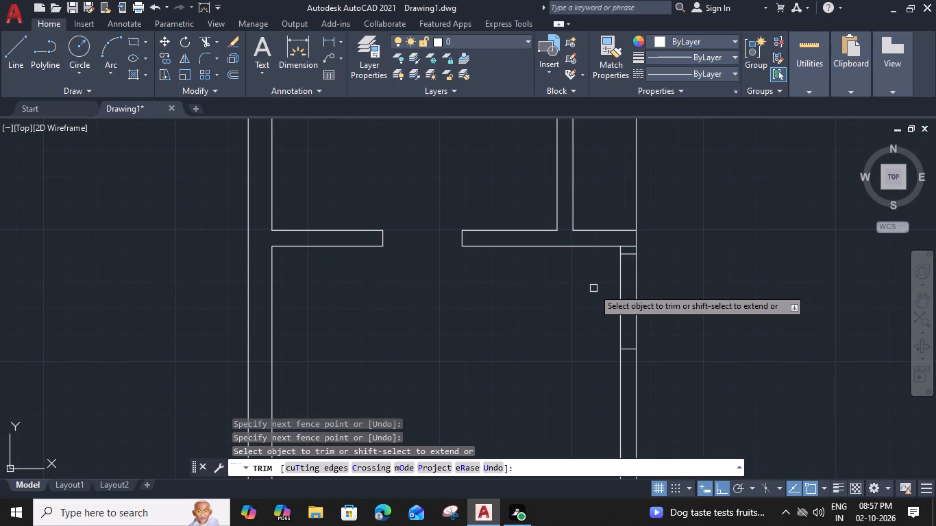
{"action": "left_click", "coordinate": [595, 323]}
In the north exterior wall, trim away the two extra lines at the north-east room's west wall and cut the 4' opening.
{"action": "scroll", "coordinate": [595, 319], "scroll_direction": "down", "scroll_amount": 1}
{"action": "middle_click_drag", "start_coordinate": [501, 219], "coordinate": [507, 405]}
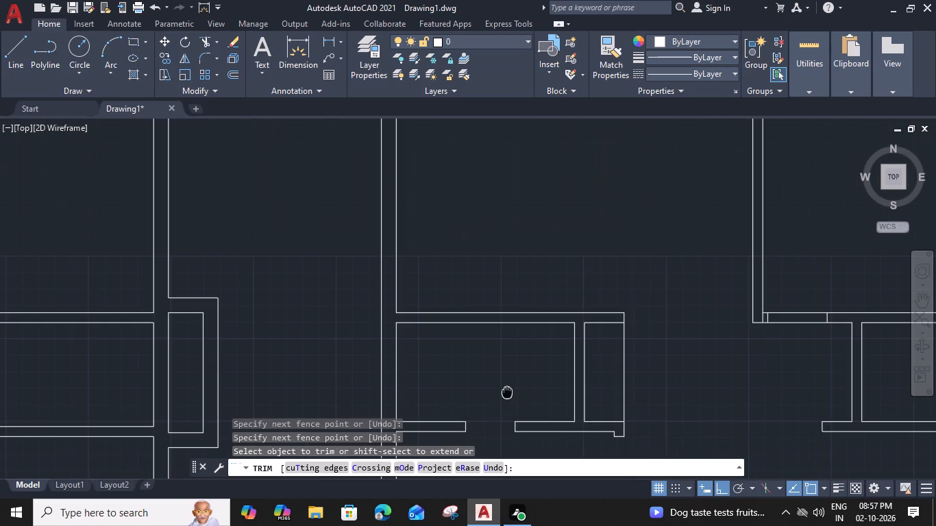
{"action": "middle_click_drag", "start_coordinate": [604, 210], "coordinate": [477, 268]}
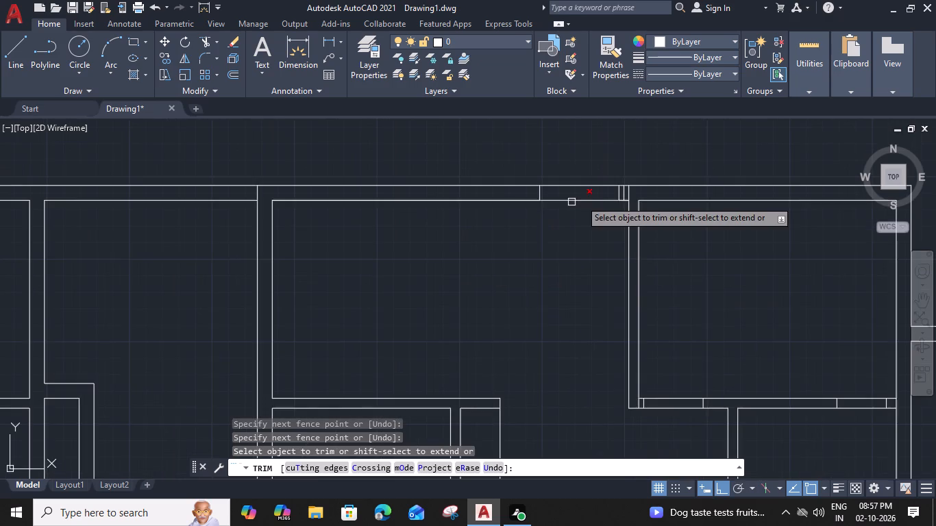
{"action": "scroll", "coordinate": [630, 194], "scroll_direction": "up", "scroll_amount": 2}
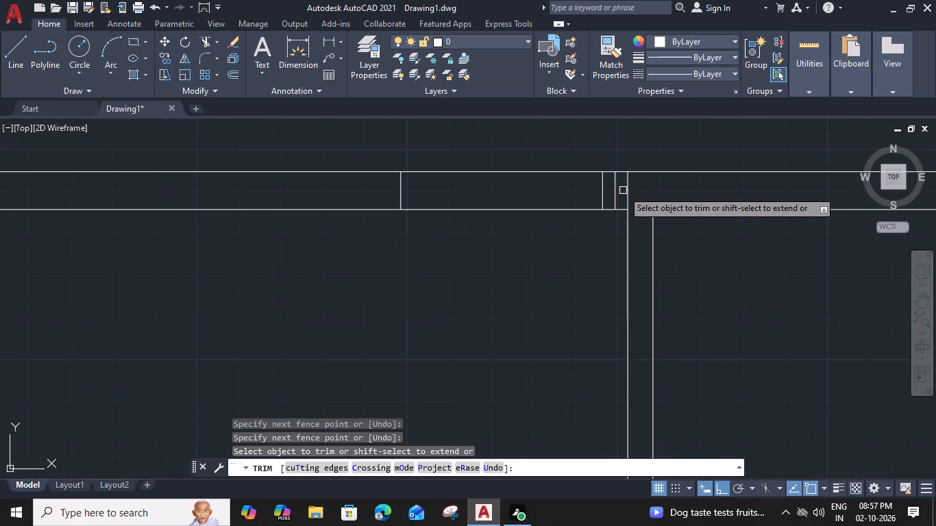
{"action": "left_click", "coordinate": [628, 191]}
{"action": "left_click", "coordinate": [613, 191]}
{"action": "left_click", "coordinate": [487, 148]}
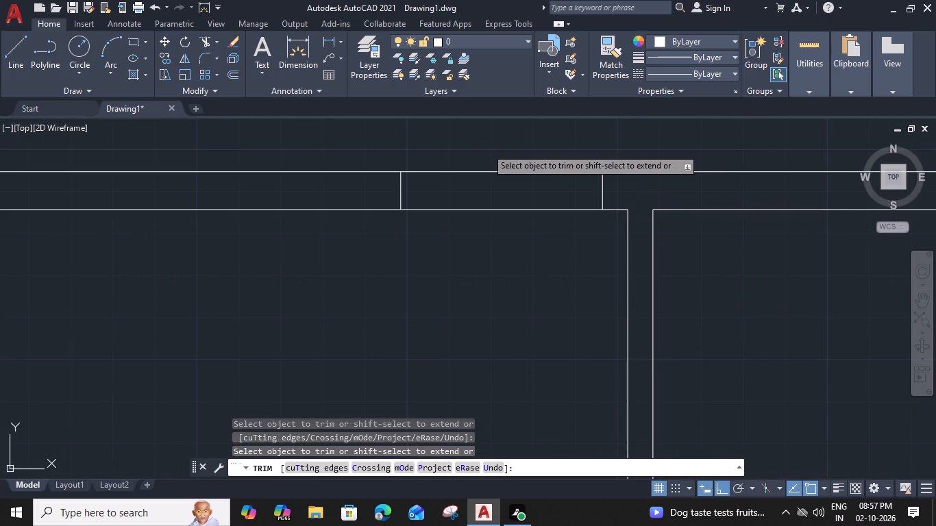
{"action": "left_click", "coordinate": [513, 266]}
In the north-east room's south wall, trim away the west-end and east-end lines and cut both door openings between their jamb lines.
{"action": "scroll", "coordinate": [513, 266], "scroll_direction": "down", "scroll_amount": 2}
{"action": "middle_click_drag", "start_coordinate": [669, 308], "coordinate": [516, 148]}
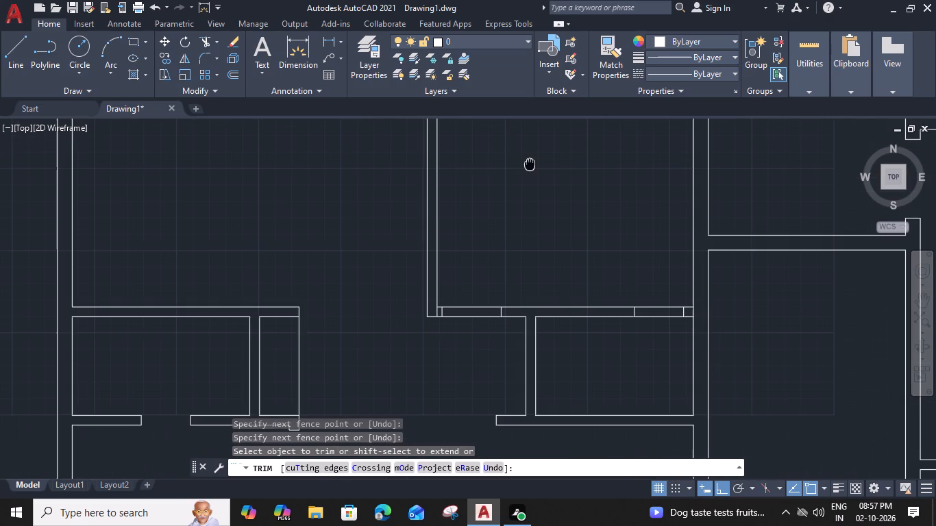
{"action": "scroll", "coordinate": [427, 295], "scroll_direction": "up", "scroll_amount": 2}
{"action": "left_click", "coordinate": [394, 273]}
{"action": "left_click", "coordinate": [474, 240]}
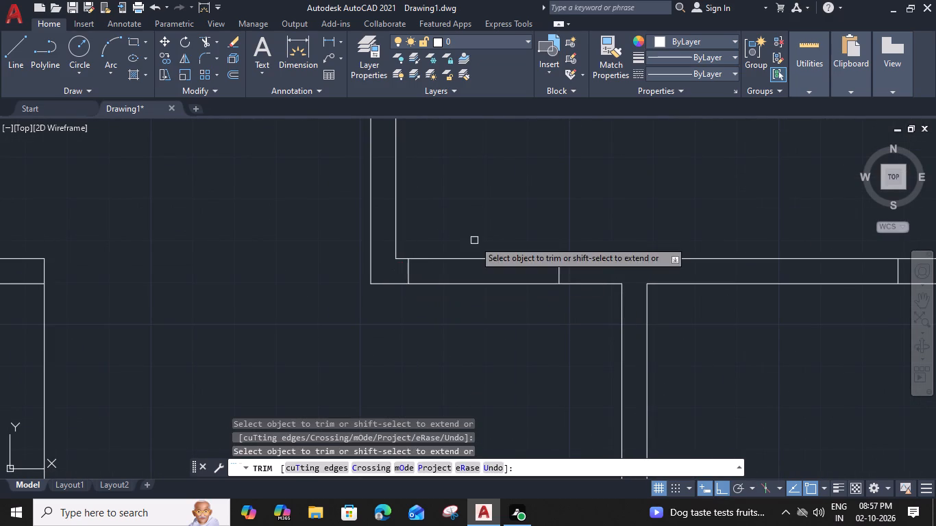
{"action": "left_click", "coordinate": [500, 326]}
{"action": "scroll", "coordinate": [504, 312], "scroll_direction": "down", "scroll_amount": 2}
{"action": "scroll", "coordinate": [718, 295], "scroll_direction": "up", "scroll_amount": 1}
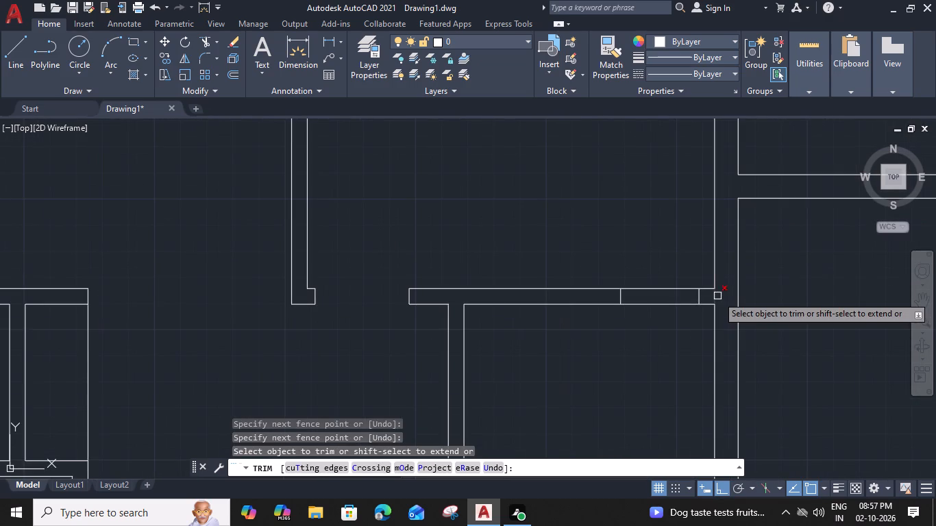
{"action": "left_click", "coordinate": [717, 296]}
{"action": "left_click", "coordinate": [645, 269]}
{"action": "left_click", "coordinate": [662, 334]}
In the small south-east room's north wall, cut the opening between the jamb lines and trim away the line at the dividing wall.
{"action": "middle_click_drag", "start_coordinate": [641, 378], "coordinate": [639, 340]}
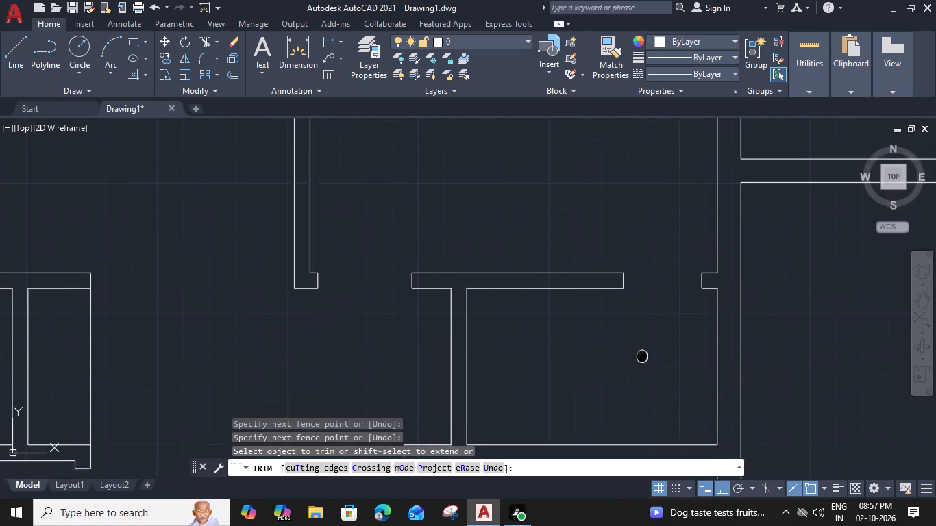
{"action": "middle_click_drag", "start_coordinate": [639, 340], "coordinate": [620, 151]}
{"action": "scroll", "coordinate": [598, 280], "scroll_direction": "down", "scroll_amount": 2}
{"action": "middle_click_drag", "start_coordinate": [593, 327], "coordinate": [591, 282]}
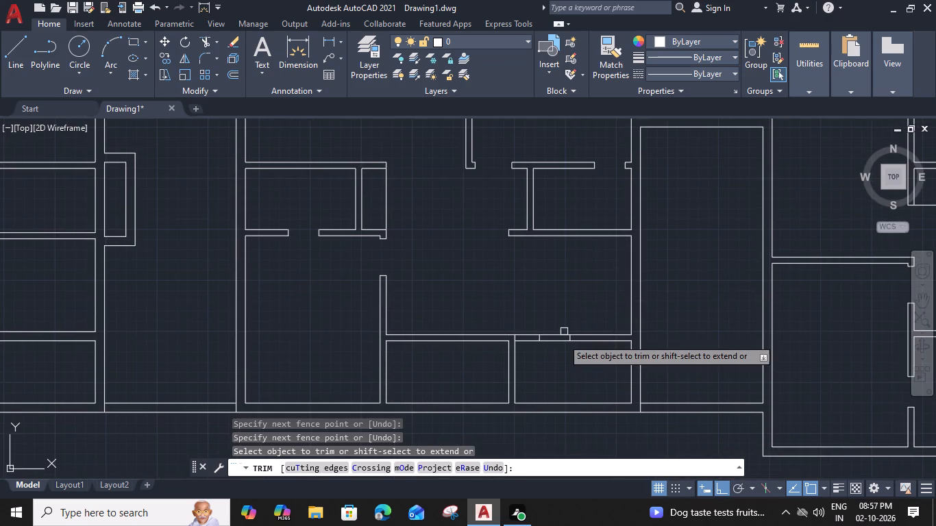
{"action": "scroll", "coordinate": [558, 349], "scroll_direction": "up", "scroll_amount": 2}
{"action": "left_click_drag", "start_coordinate": [553, 304], "coordinate": [553, 311]}
{"action": "left_click", "coordinate": [556, 361]}
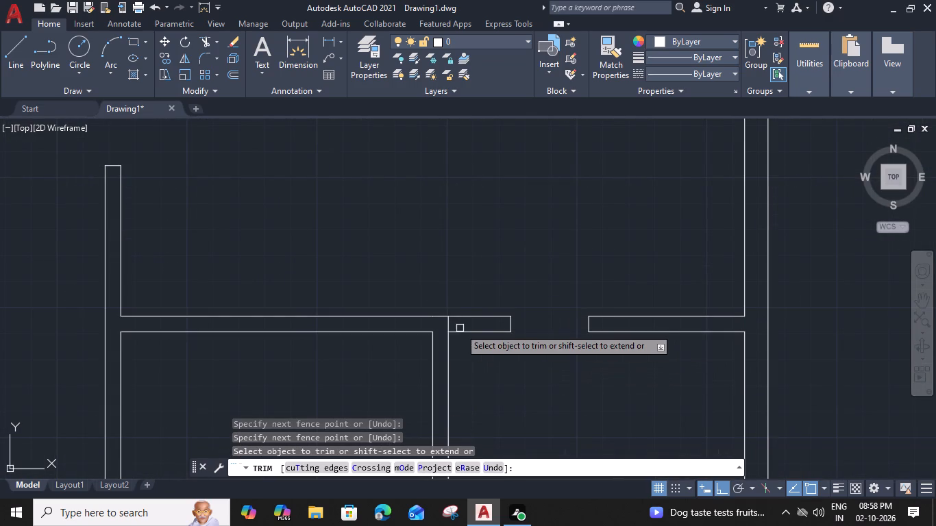
{"action": "left_click", "coordinate": [448, 328]}
{"action": "left_click", "coordinate": [509, 375]}
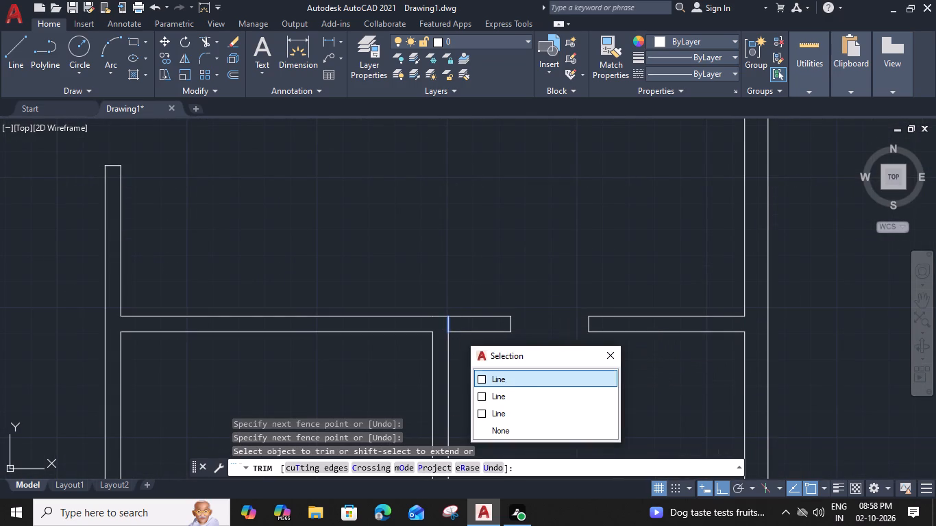
In the next apartment to the west, draw a 9" line across the north exterior wall at the north-east room's west wall.
{"action": "scroll", "coordinate": [509, 375], "scroll_direction": "down", "scroll_amount": 2}
{"action": "middle_click_drag", "start_coordinate": [432, 364], "coordinate": [558, 310]}
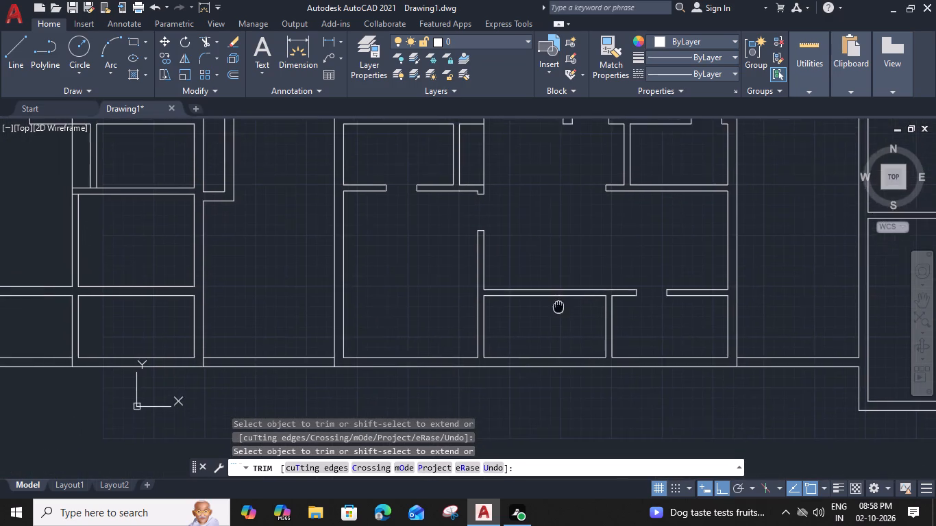
{"action": "middle_click_drag", "start_coordinate": [558, 310], "coordinate": [552, 357]}
{"action": "scroll", "coordinate": [464, 249], "scroll_direction": "down", "scroll_amount": 1}
{"action": "middle_click_drag", "start_coordinate": [411, 290], "coordinate": [596, 292]}
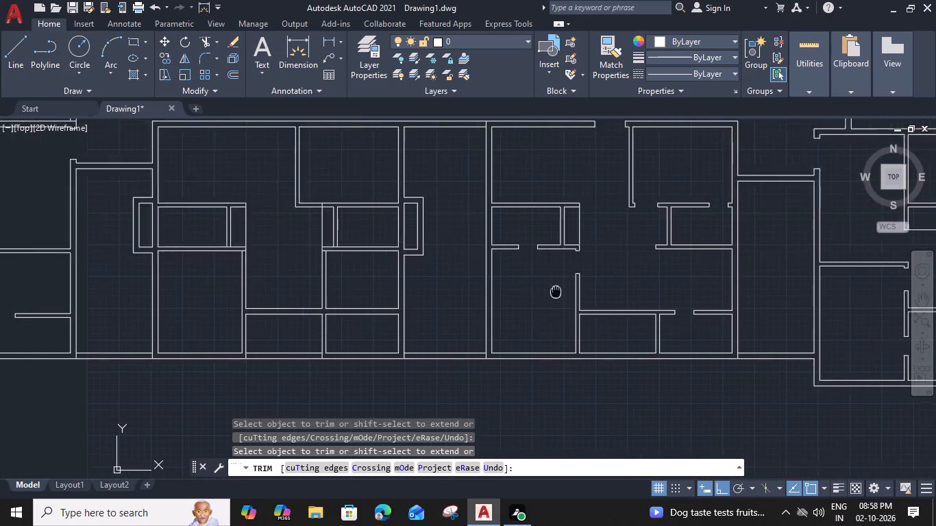
{"action": "middle_click_drag", "start_coordinate": [596, 292], "coordinate": [766, 303]}
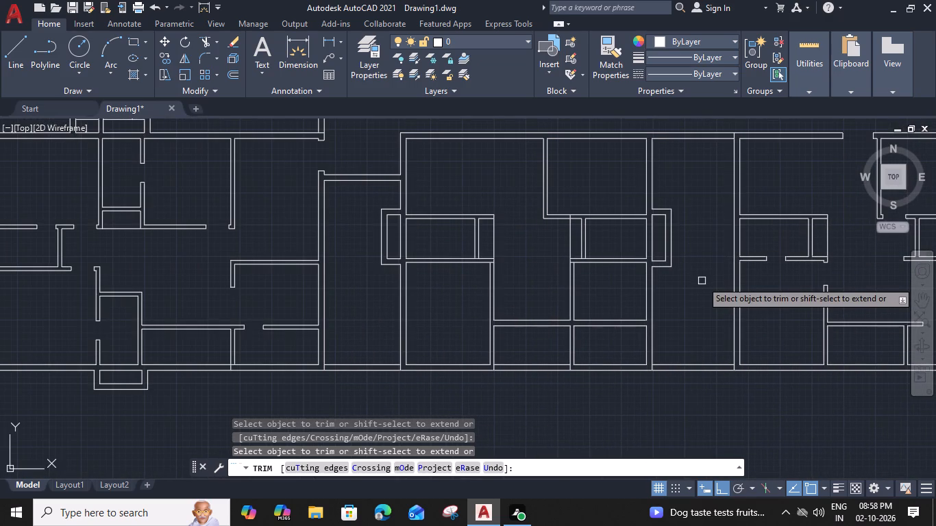
{"action": "key", "text": "Escape"}
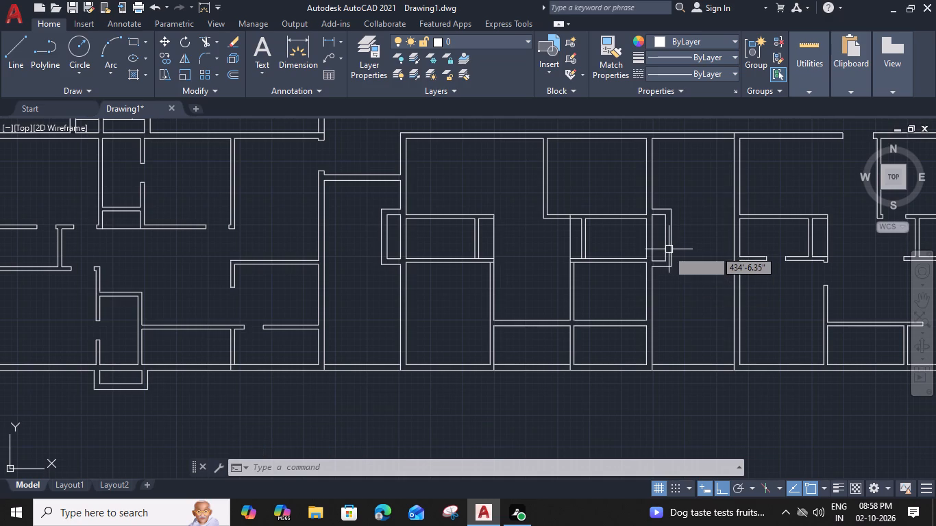
{"action": "type", "text": "l"}
{"action": "key", "text": "space"}
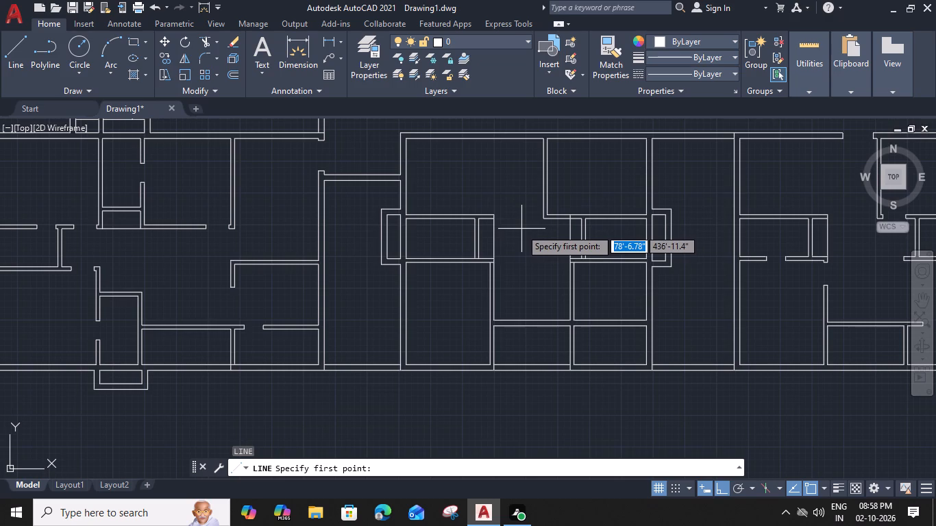
{"action": "middle_click_drag", "start_coordinate": [510, 216], "coordinate": [606, 273]}
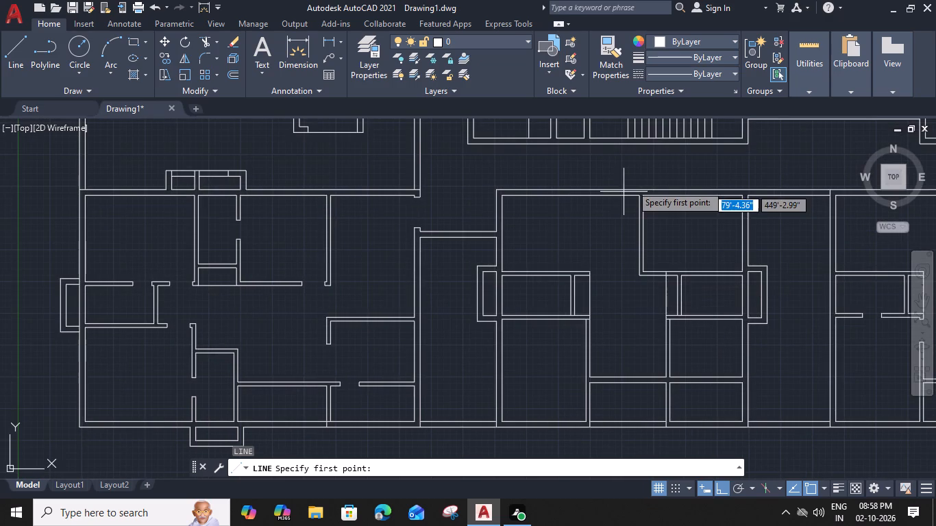
{"action": "scroll", "coordinate": [639, 194], "scroll_direction": "up", "scroll_amount": 2}
{"action": "left_click", "coordinate": [639, 194]}
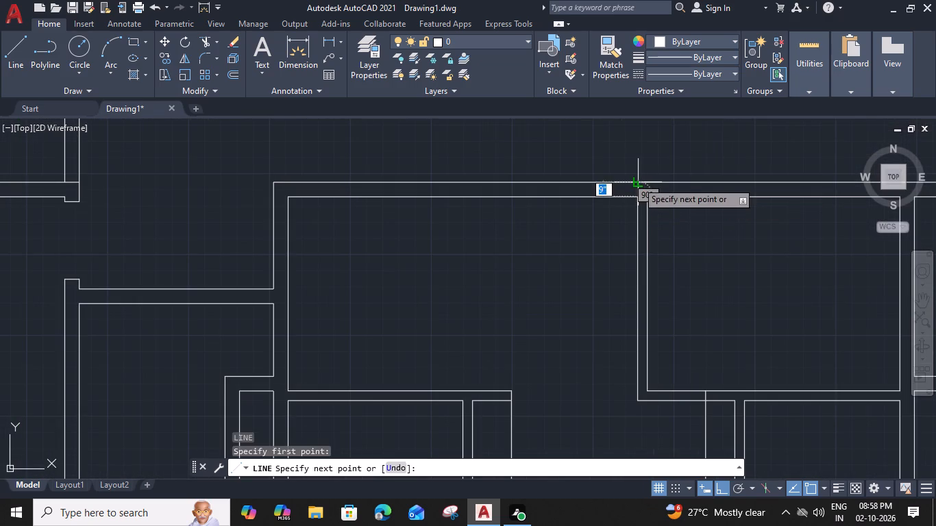
{"action": "left_click", "coordinate": [637, 181]}
{"action": "key", "text": "Escape"}
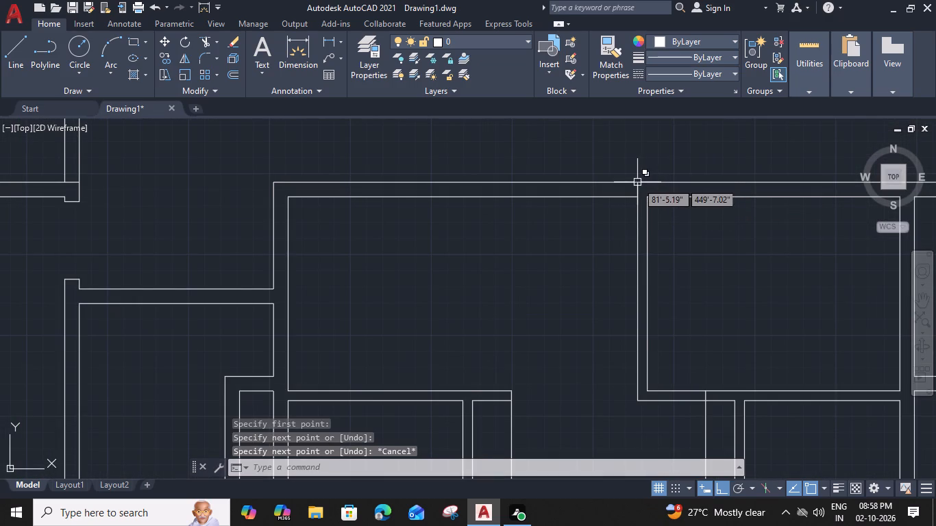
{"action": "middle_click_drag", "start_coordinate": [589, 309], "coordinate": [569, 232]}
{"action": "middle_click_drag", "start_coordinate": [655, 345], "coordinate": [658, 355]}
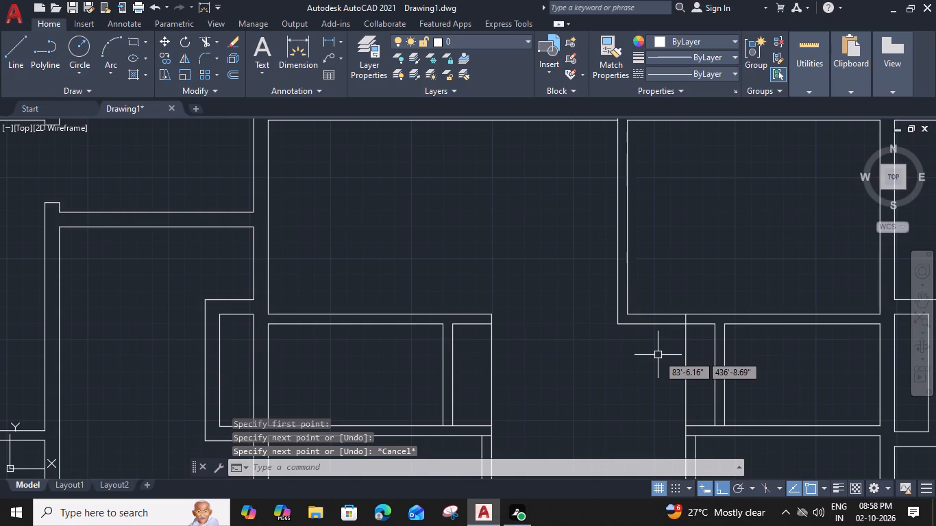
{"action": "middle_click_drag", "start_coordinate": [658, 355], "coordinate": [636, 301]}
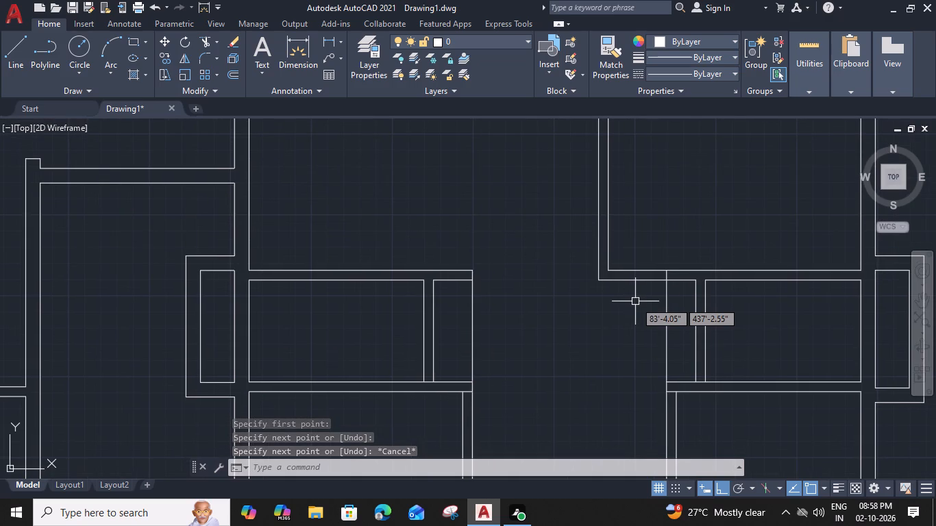
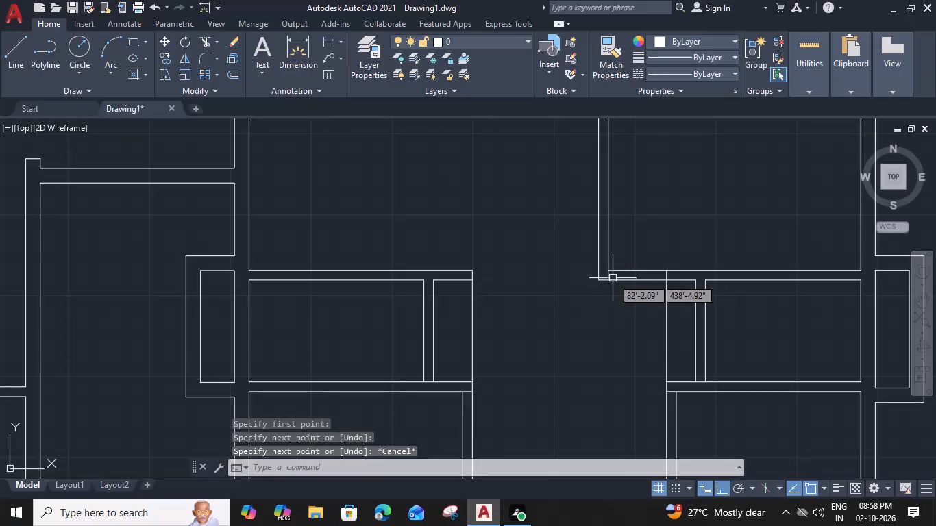
In the north-east room's south wall, draw a 6" line across the wall at the bathroom partition's east face.
{"action": "middle_click_drag", "start_coordinate": [665, 333], "coordinate": [599, 323]}
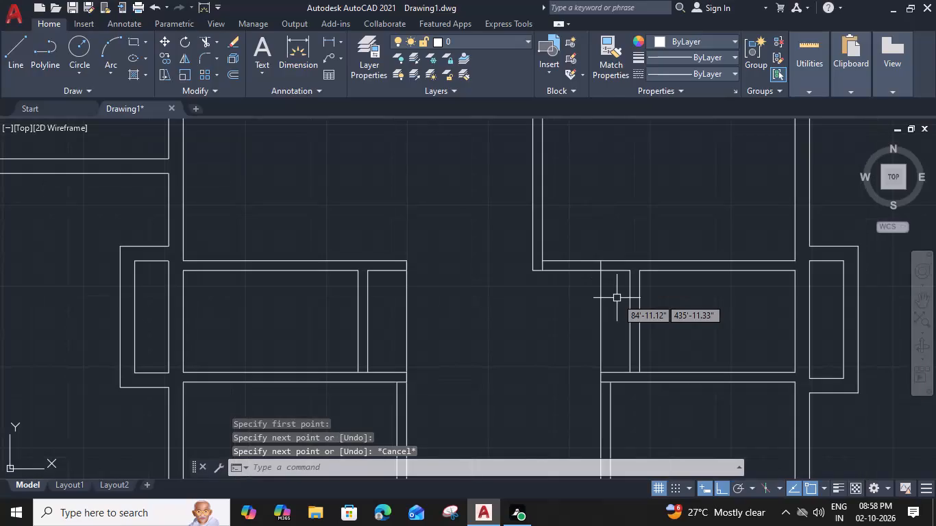
{"action": "key", "text": "space"}
{"action": "left_click", "coordinate": [641, 273]}
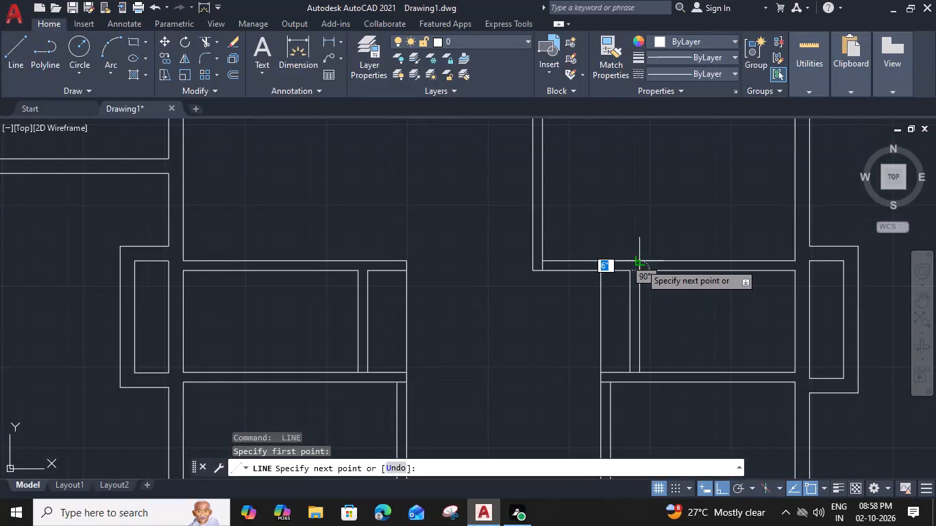
{"action": "left_click", "coordinate": [640, 263]}
{"action": "key", "text": "Escape"}
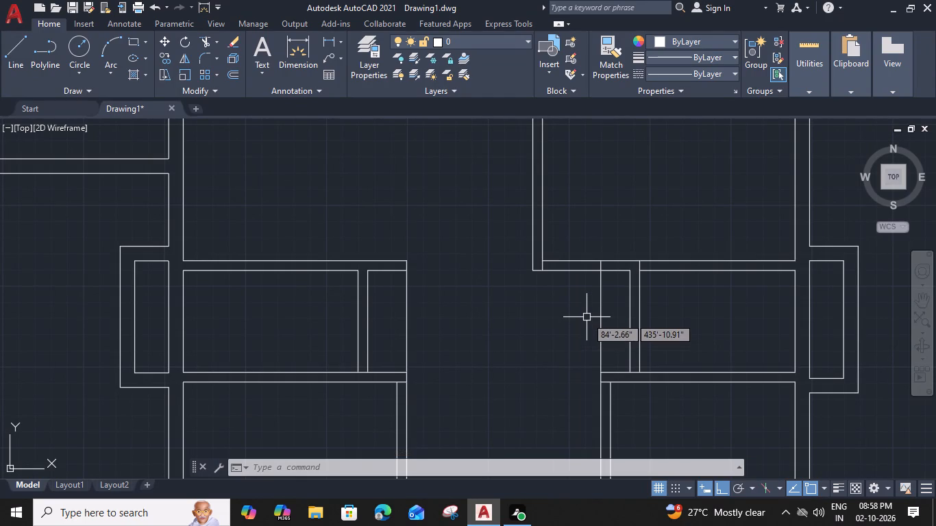
In the small south-east room's north wall, draw a line across the wall at its west end, in line with the dividing wall's east face.
{"action": "middle_click_drag", "start_coordinate": [589, 360], "coordinate": [563, 205]}
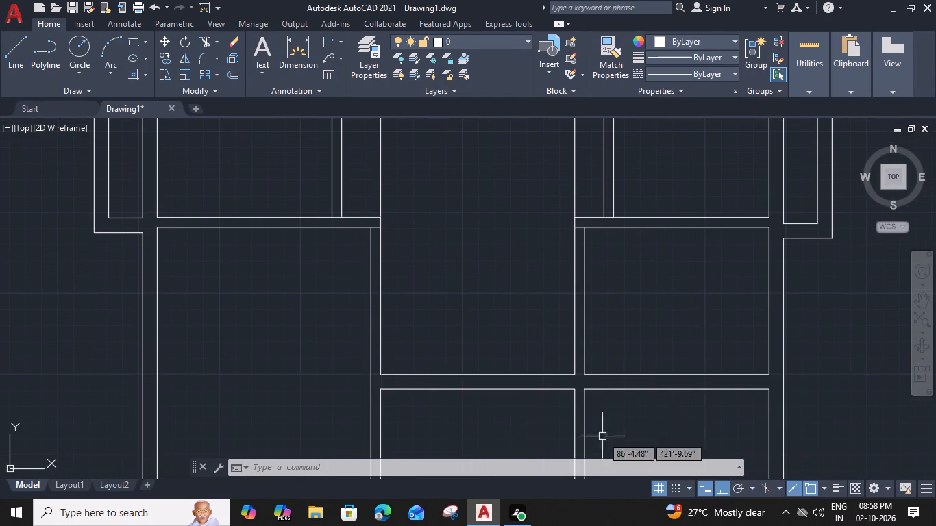
{"action": "middle_click_drag", "start_coordinate": [600, 399], "coordinate": [590, 362]}
{"action": "key", "text": "space"}
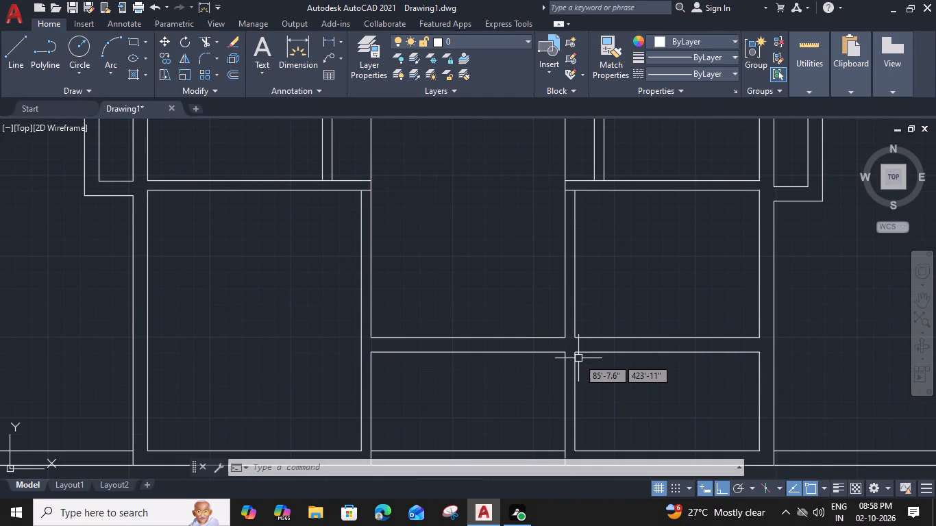
{"action": "left_click", "coordinate": [575, 350]}
{"action": "left_click", "coordinate": [573, 338]}
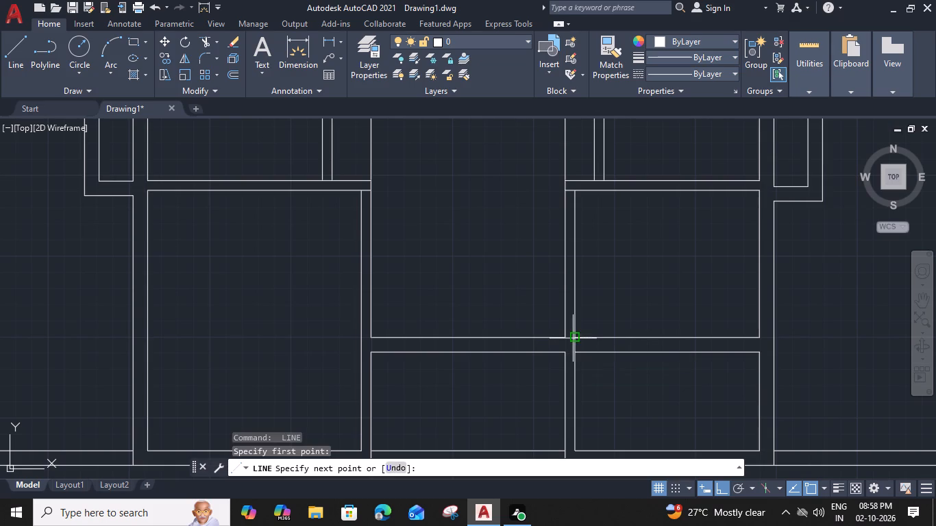
{"action": "key", "text": "Escape"}
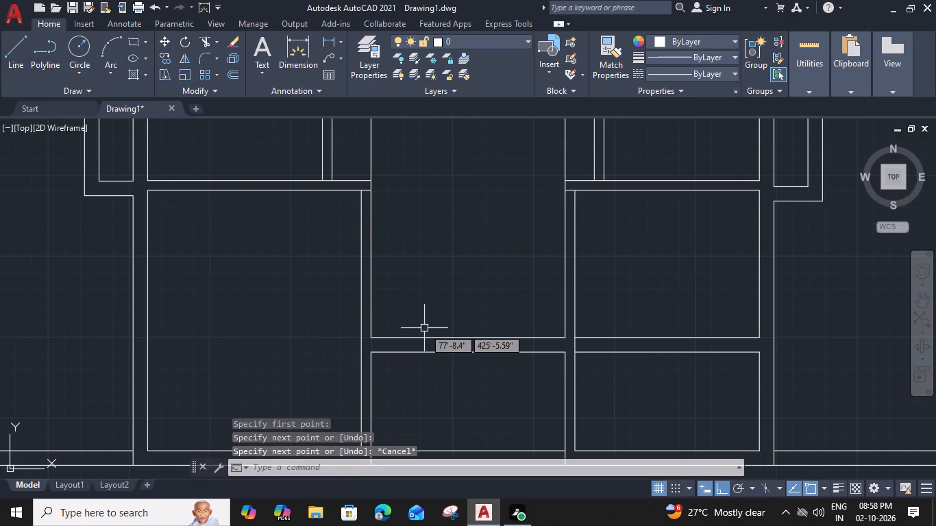
Trim away the line ends at the large south-west room's north-east corner and where the partition meets the west bathroom's south wall.
{"action": "middle_click_drag", "start_coordinate": [382, 246], "coordinate": [548, 268]}
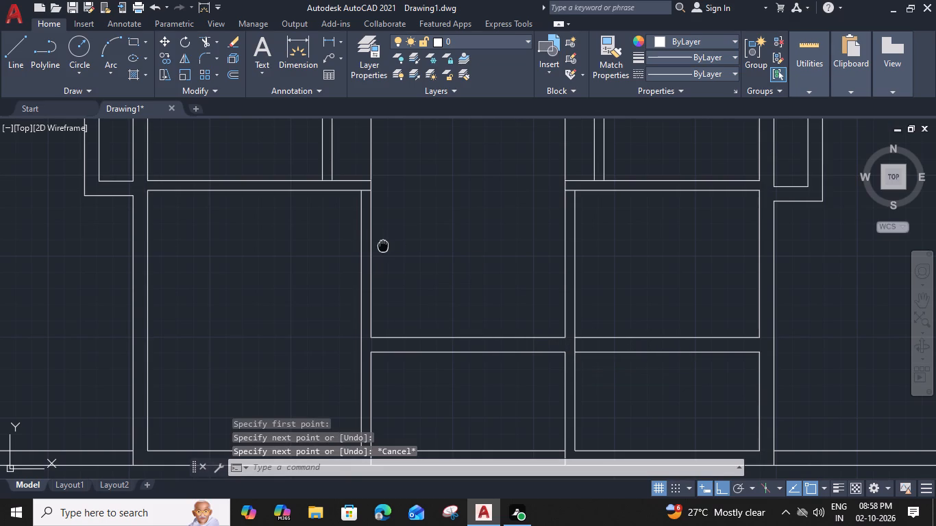
{"action": "left_click", "coordinate": [534, 215]}
{"action": "key", "text": "Escape"}
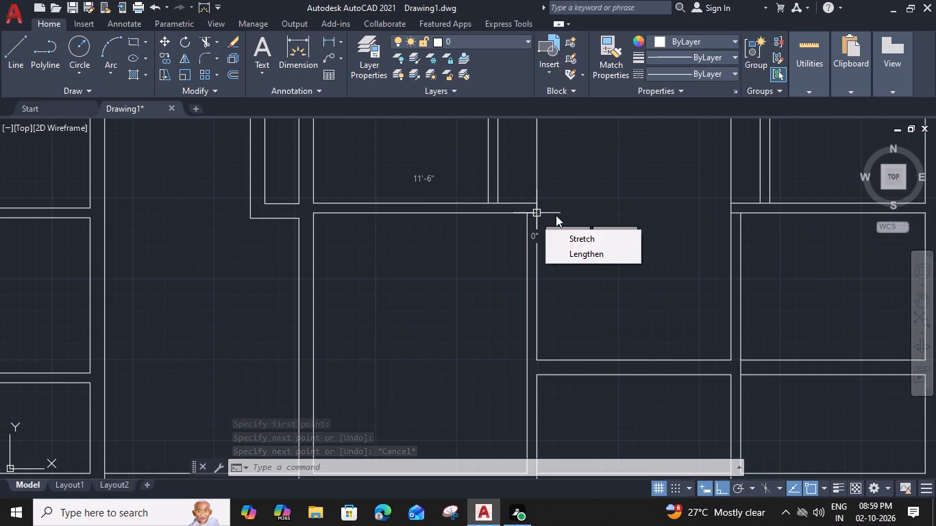
{"action": "type", "text": "tr"}
{"action": "key", "text": "space"}
{"action": "scroll", "coordinate": [539, 210], "scroll_direction": "up", "scroll_amount": 2}
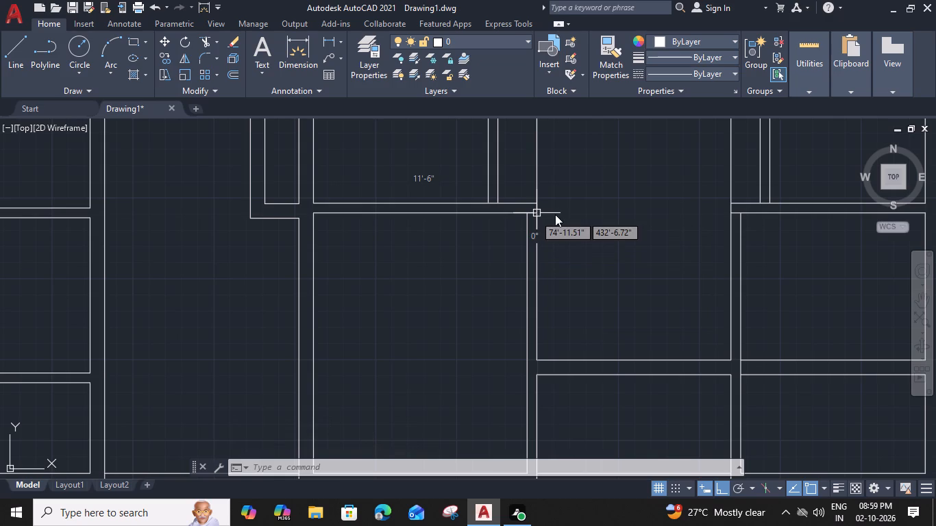
{"action": "key", "text": "Escape"}
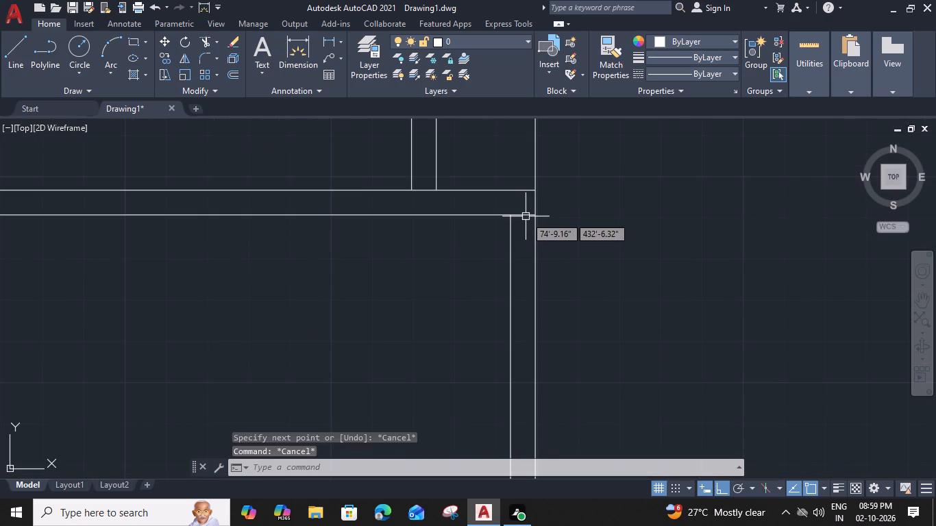
{"action": "type", "text": "tr"}
{"action": "key", "text": "space"}
{"action": "left_click", "coordinate": [526, 216]}
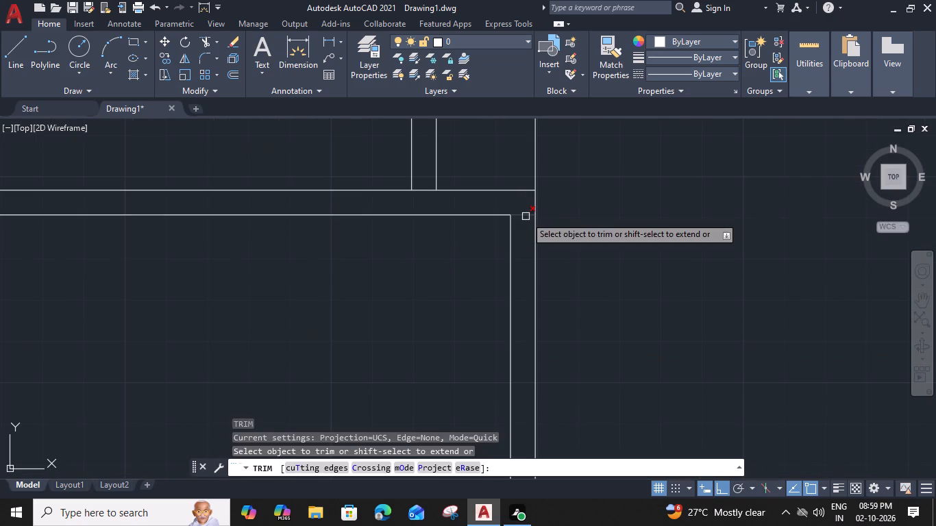
{"action": "left_click", "coordinate": [420, 192]}
On the east side, trim the extra lines at the bathroom block's north-west and south-west junctions and where its partition meets the south wall.
{"action": "scroll", "coordinate": [420, 192], "scroll_direction": "down", "scroll_amount": 3}
{"action": "middle_click_drag", "start_coordinate": [413, 255], "coordinate": [351, 372]}
{"action": "scroll", "coordinate": [495, 240], "scroll_direction": "up", "scroll_amount": 1}
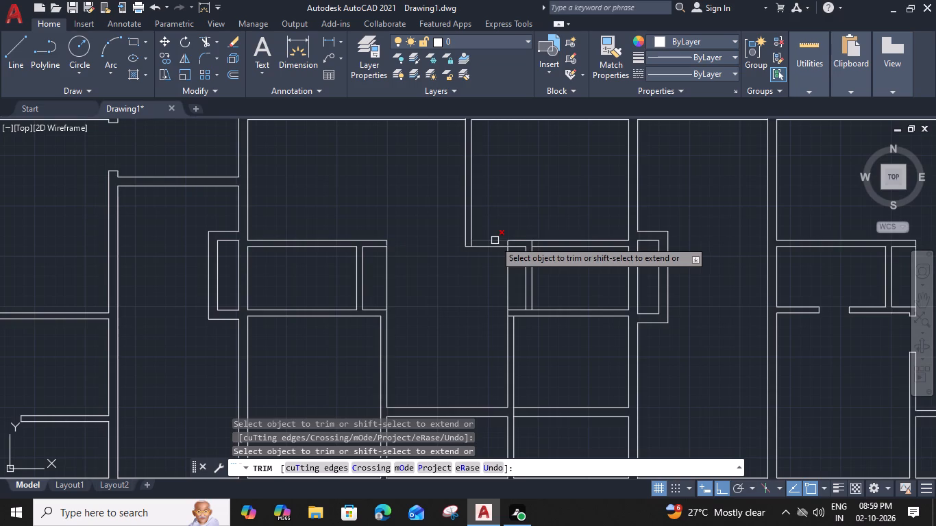
{"action": "left_click", "coordinate": [518, 245]}
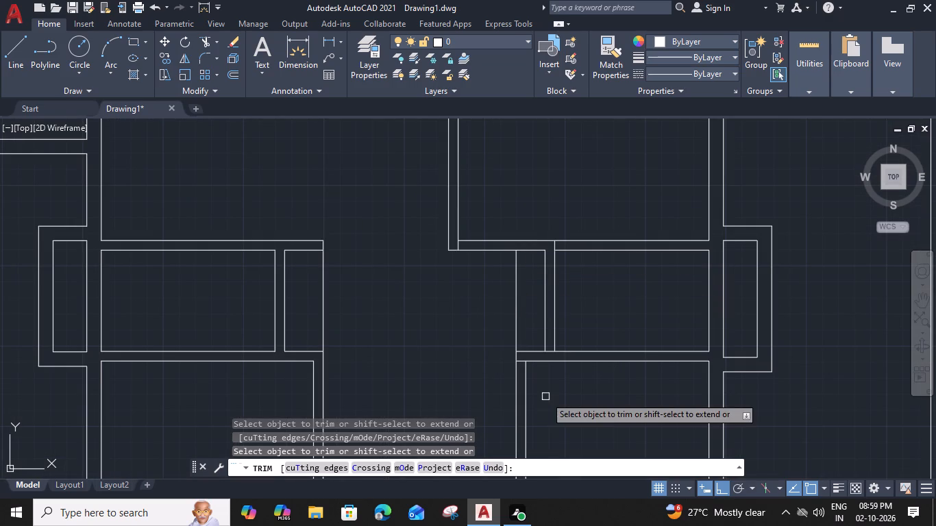
{"action": "middle_click_drag", "start_coordinate": [550, 391], "coordinate": [521, 268]}
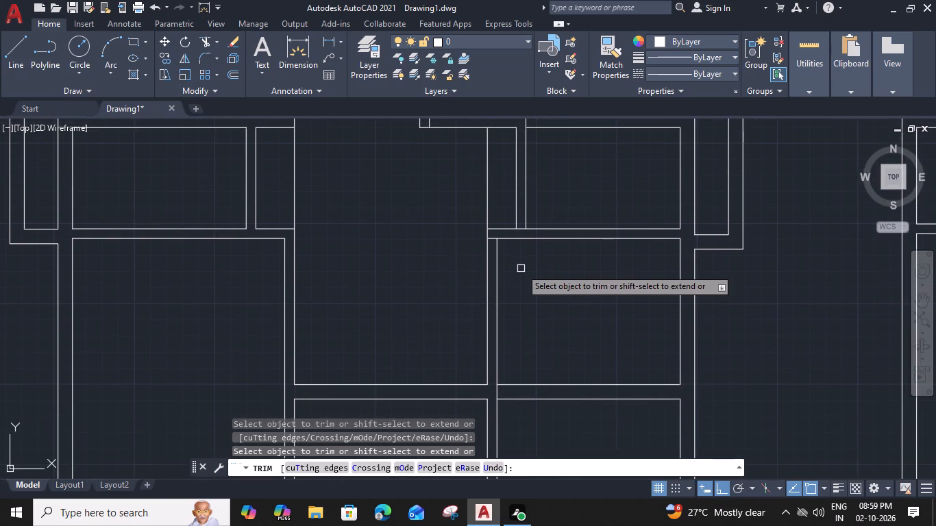
{"action": "left_click", "coordinate": [493, 237]}
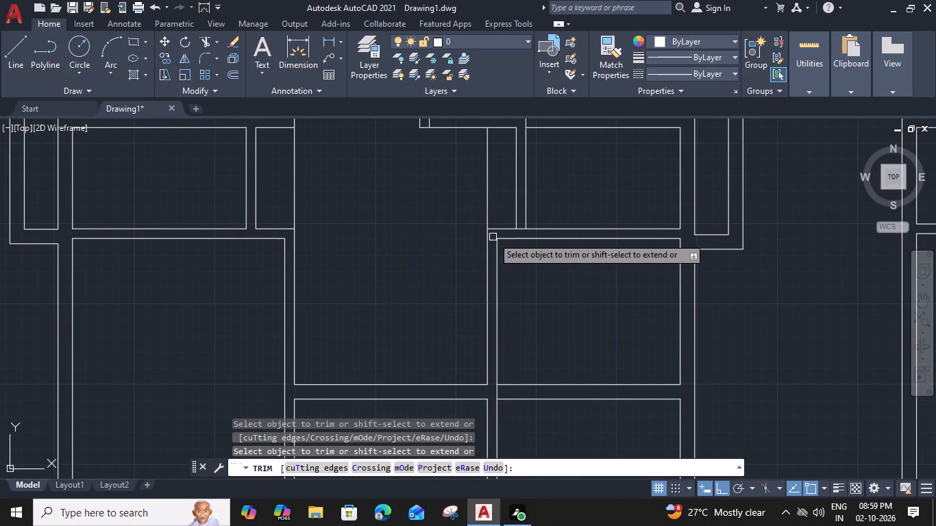
{"action": "left_click", "coordinate": [521, 226]}
{"action": "middle_click_drag", "start_coordinate": [552, 205], "coordinate": [519, 279]}
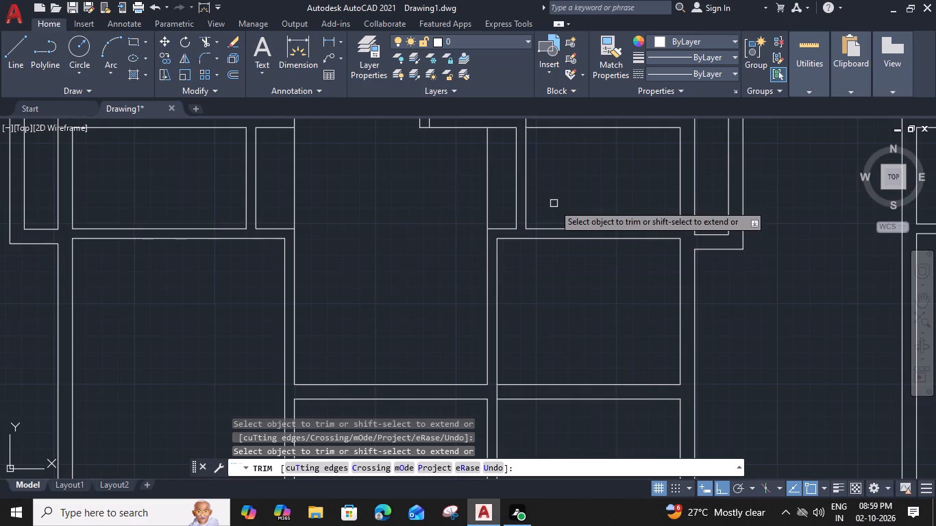
{"action": "middle_click_drag", "start_coordinate": [519, 279], "coordinate": [517, 288]}
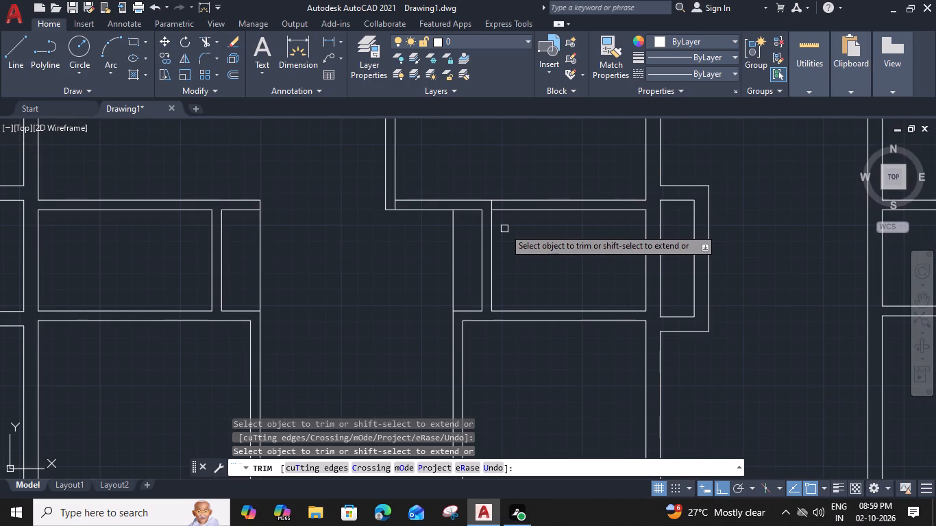
{"action": "scroll", "coordinate": [490, 207], "scroll_direction": "up", "scroll_amount": 1}
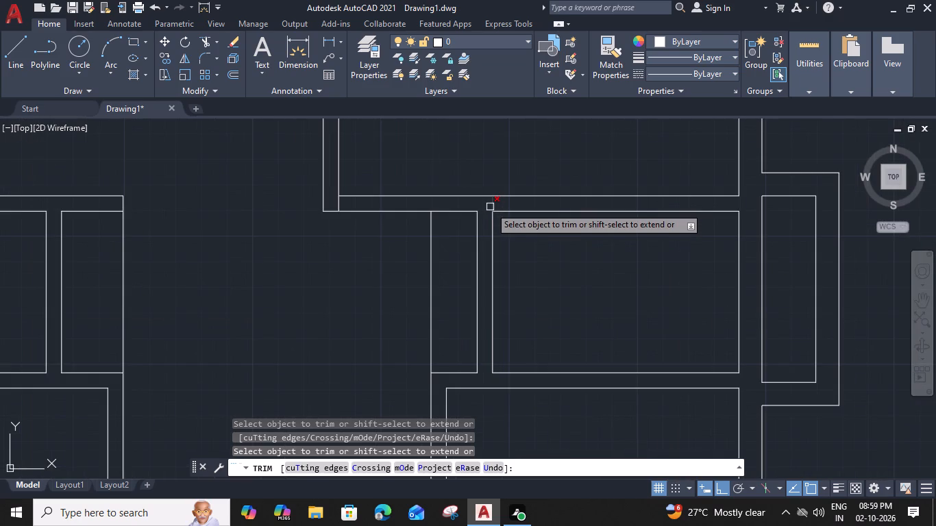
{"action": "scroll", "coordinate": [504, 281], "scroll_direction": "down", "scroll_amount": 2}
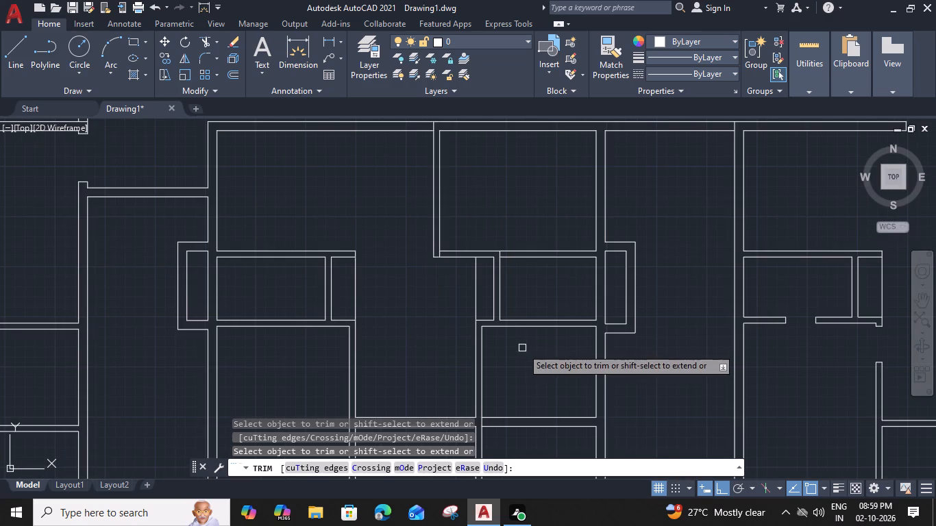
{"action": "middle_click_drag", "start_coordinate": [528, 340], "coordinate": [534, 287]}
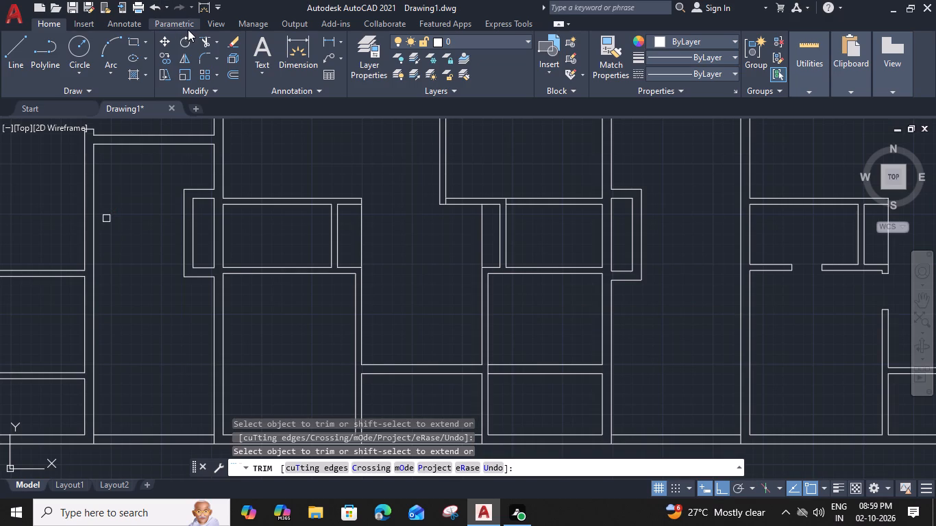
{"action": "key", "text": "Escape"}
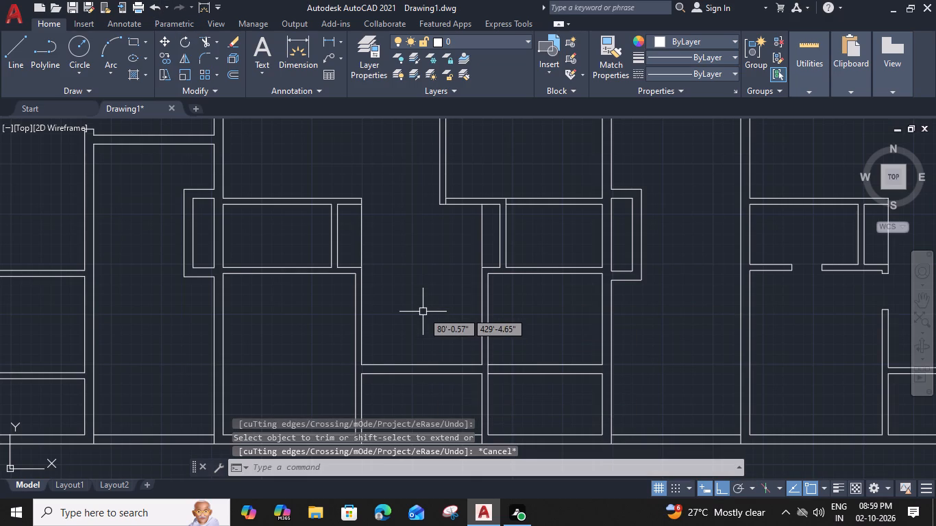
Draw a line across the large south-west room's east wall at its north end, from the inner corner to the outer face.
{"action": "type", "text": "l"}
{"action": "key", "text": "space"}
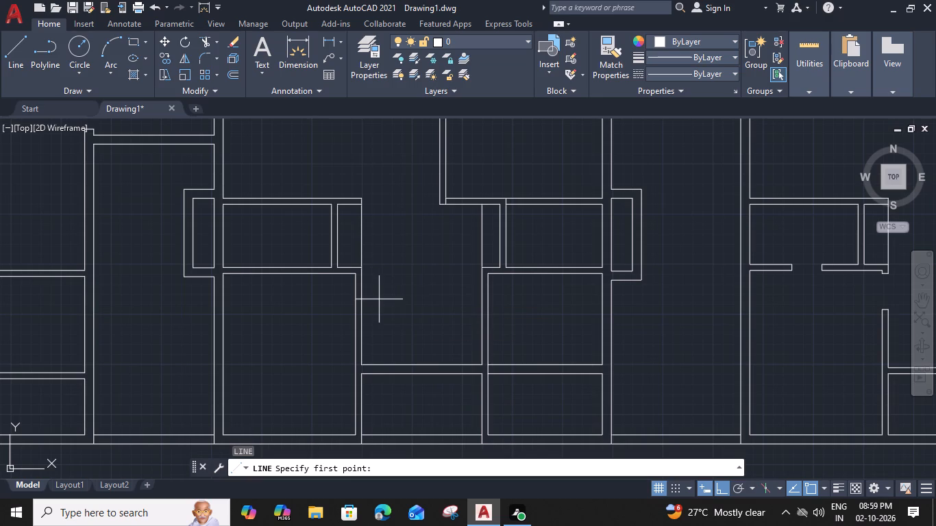
{"action": "middle_click_drag", "start_coordinate": [552, 337], "coordinate": [554, 314]}
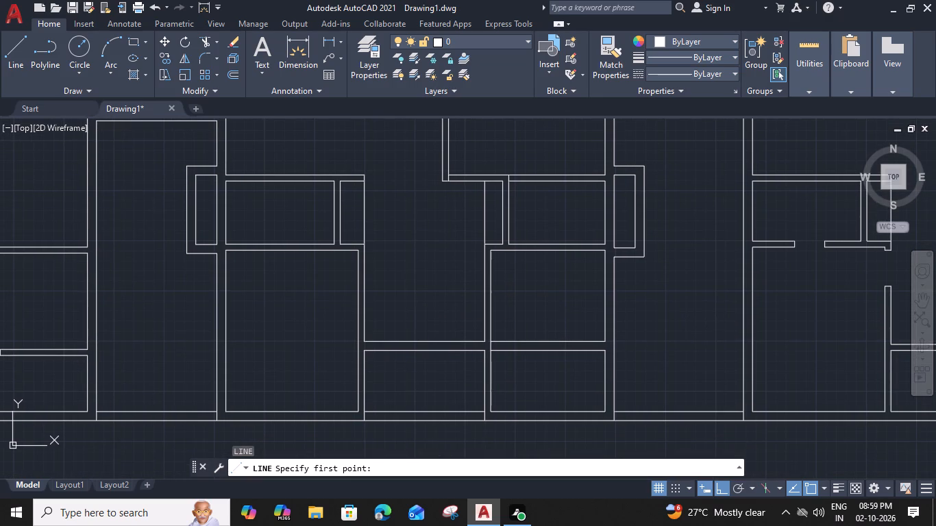
{"action": "left_click", "coordinate": [357, 252]}
{"action": "scroll", "coordinate": [363, 250], "scroll_direction": "up", "scroll_amount": 4}
{"action": "left_click", "coordinate": [360, 244]}
{"action": "key", "text": "Escape"}
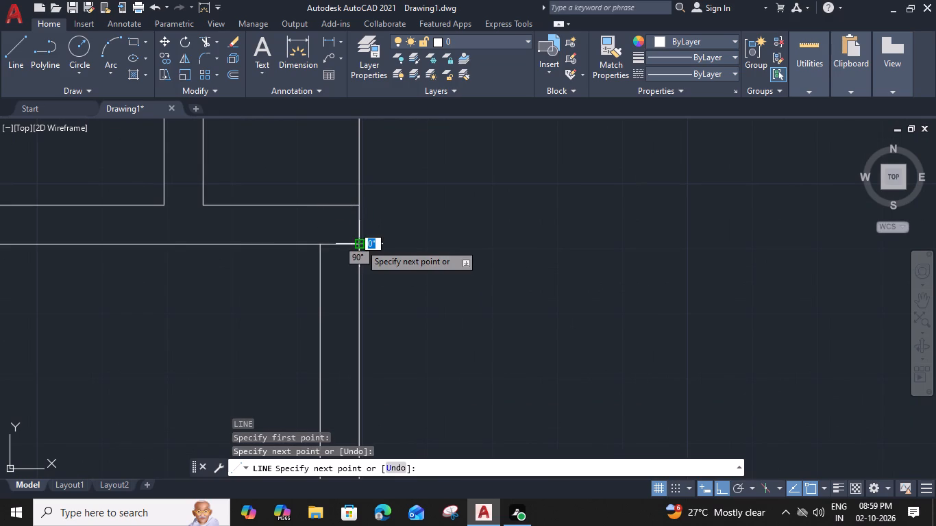
Draw a line across the west bathroom's south wall at the wall's midpoint.
{"action": "scroll", "coordinate": [285, 285], "scroll_direction": "down", "scroll_amount": 3}
{"action": "middle_click_drag", "start_coordinate": [257, 298], "coordinate": [582, 253]}
{"action": "key", "text": "space"}
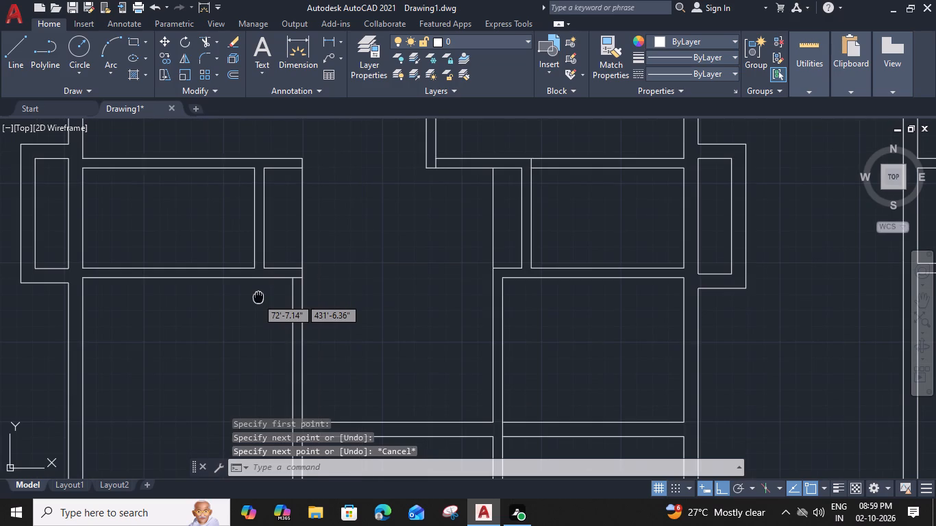
{"action": "left_click", "coordinate": [489, 226]}
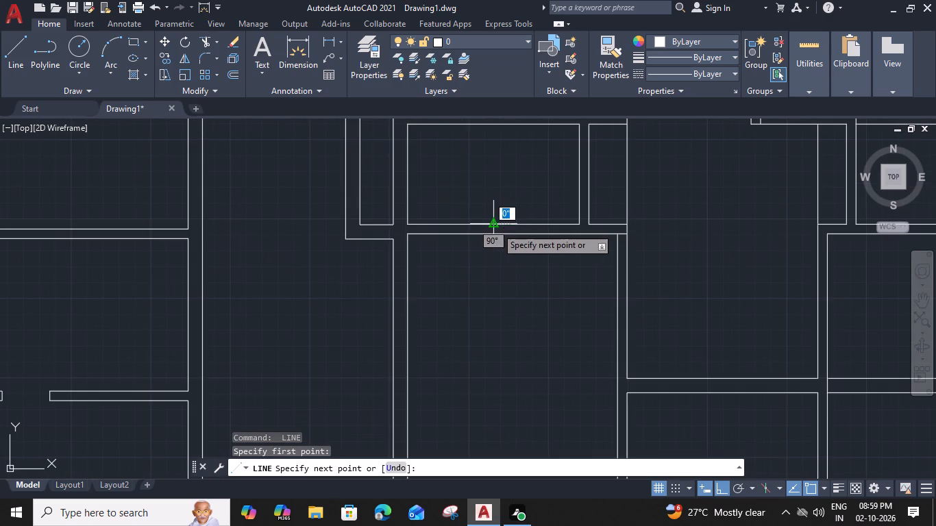
{"action": "left_click", "coordinate": [497, 234]}
{"action": "key", "text": "Escape"}
In the north exterior wall, offset the line at the north-east room's west wall 6" west, and offset that copy 4' further west.
{"action": "scroll", "coordinate": [519, 193], "scroll_direction": "down", "scroll_amount": 1}
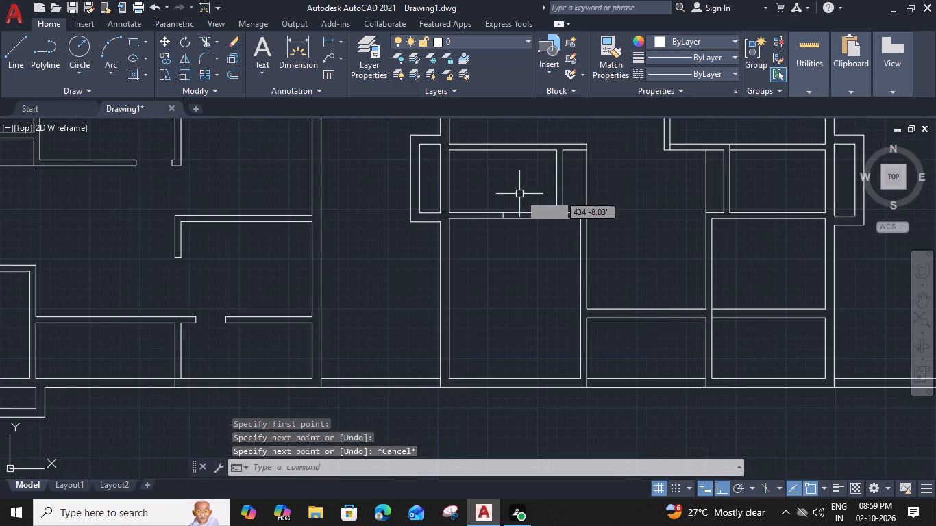
{"action": "middle_click_drag", "start_coordinate": [549, 186], "coordinate": [433, 342]}
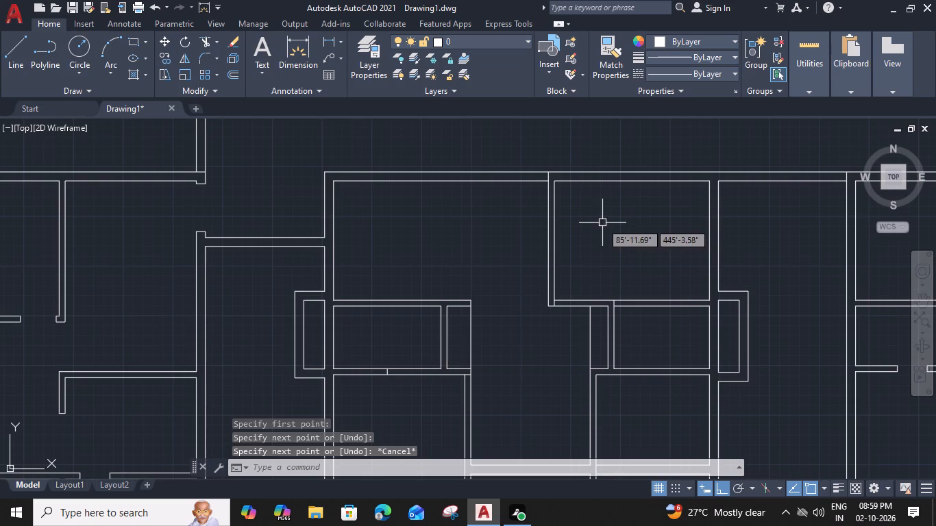
{"action": "scroll", "coordinate": [556, 147], "scroll_direction": "up", "scroll_amount": 3}
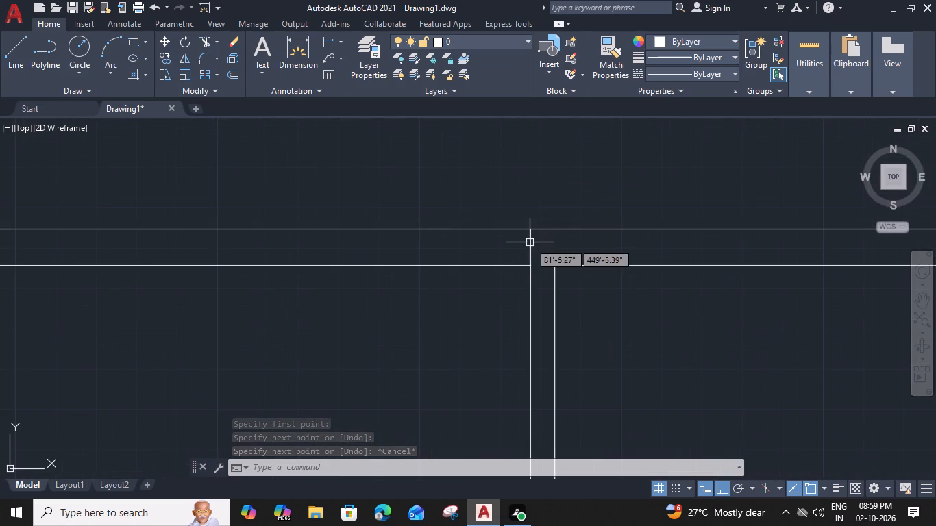
{"action": "left_click", "coordinate": [530, 242]}
{"action": "key", "text": "o"}
{"action": "key", "text": "space"}
{"action": "type", "text": "6"}
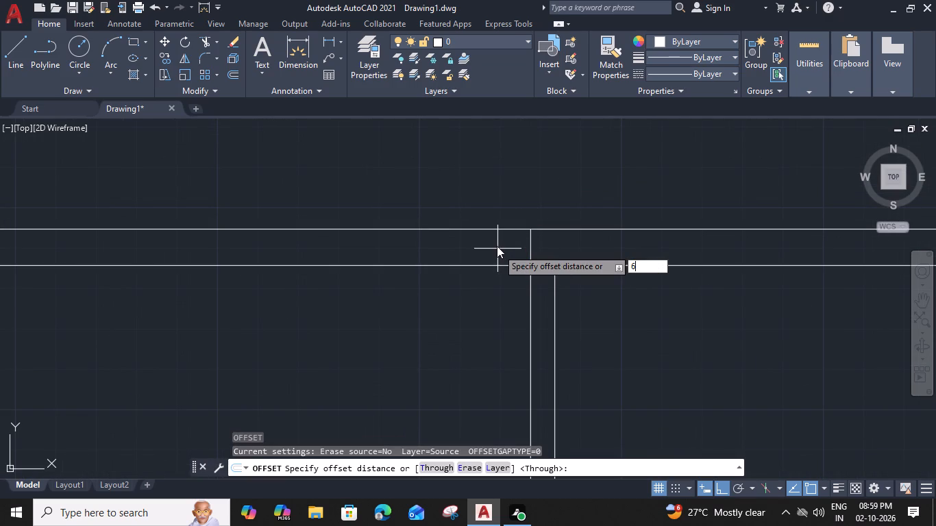
{"action": "key", "text": "shift+quotedbl"}
{"action": "key", "text": "Return"}
{"action": "left_click", "coordinate": [497, 249]}
{"action": "left_click_drag", "start_coordinate": [504, 248], "coordinate": [504, 248]}
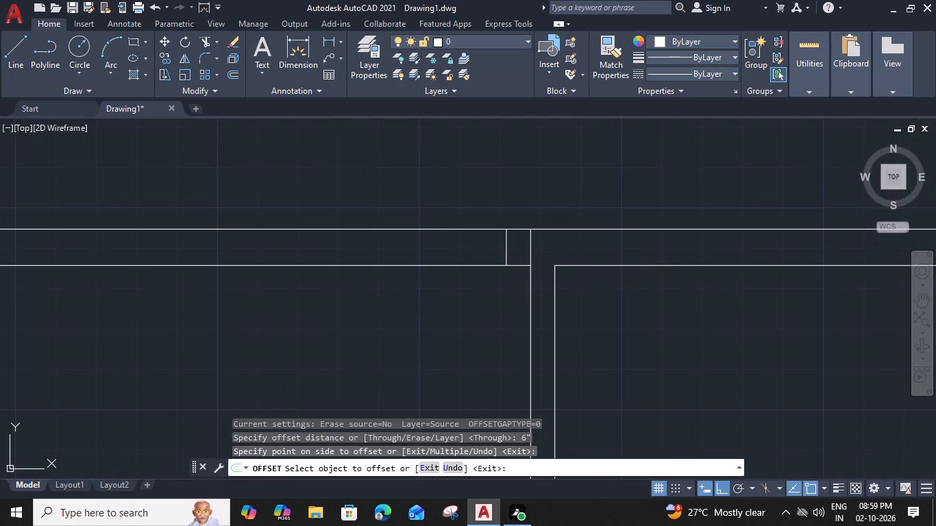
{"action": "left_click_drag", "start_coordinate": [504, 248], "coordinate": [493, 249]}
{"action": "type", "text": "4'"}
{"action": "key", "text": "space"}
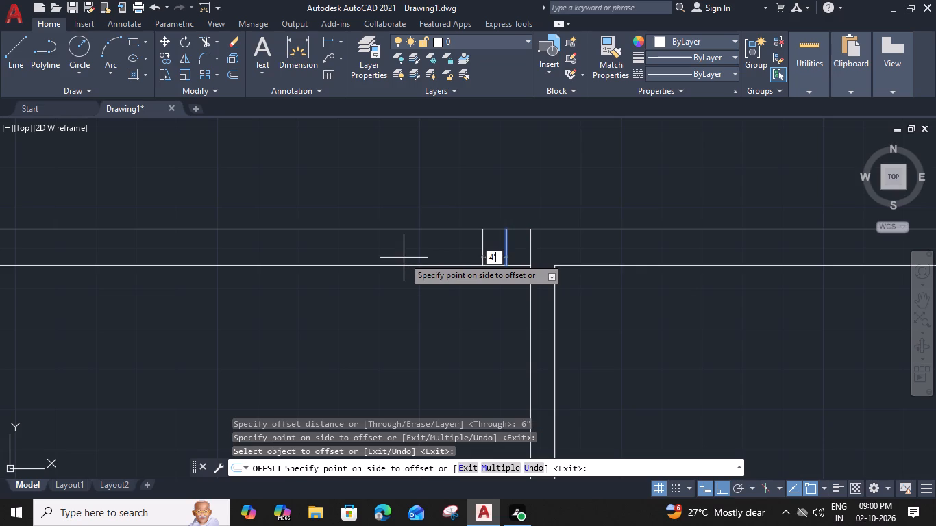
{"action": "scroll", "coordinate": [405, 256], "scroll_direction": "down", "scroll_amount": 3}
{"action": "middle_click_drag", "start_coordinate": [415, 312], "coordinate": [414, 228]}
{"action": "scroll", "coordinate": [445, 300], "scroll_direction": "up", "scroll_amount": 2}
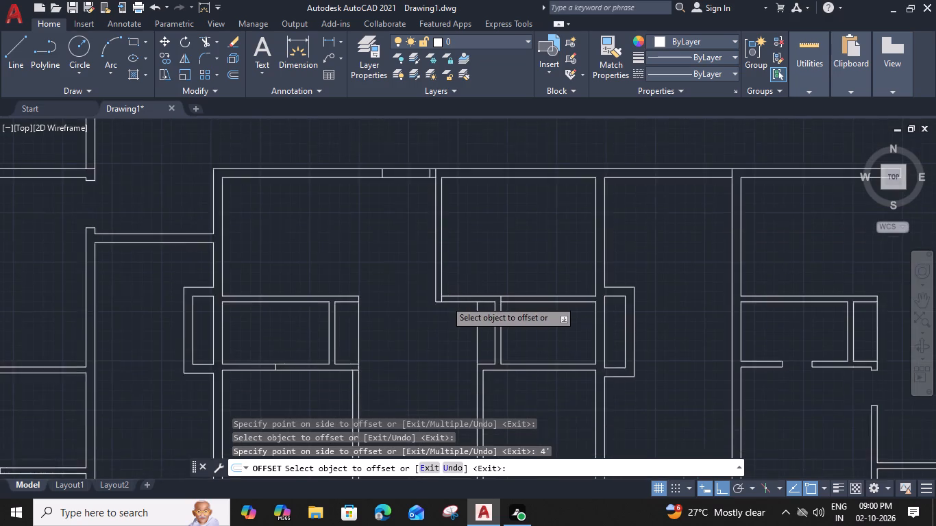
In the north-east room's south wall, offset the line at its west end 3" east, and offset that copy 3' further east.
{"action": "left_click", "coordinate": [433, 299]}
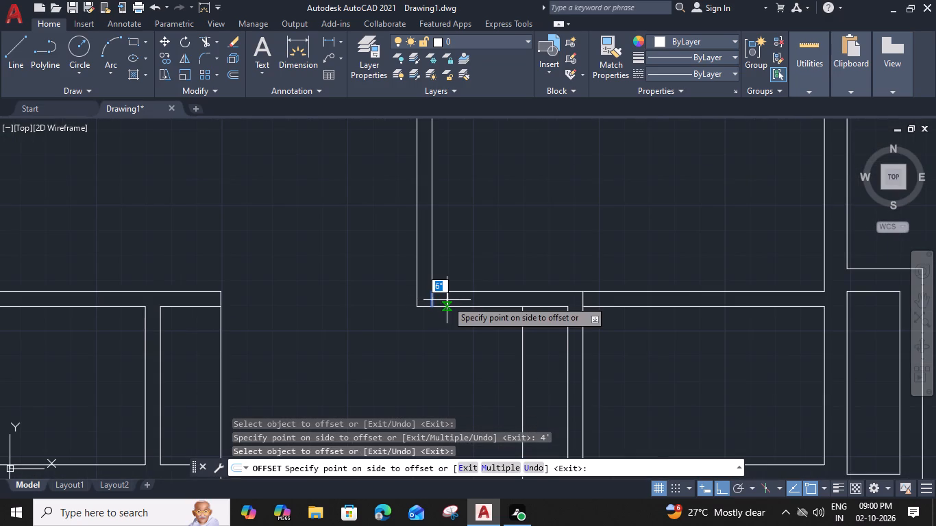
{"action": "key", "text": "3"}
{"action": "key", "text": "shift+quotedbl"}
{"action": "key", "text": "Return"}
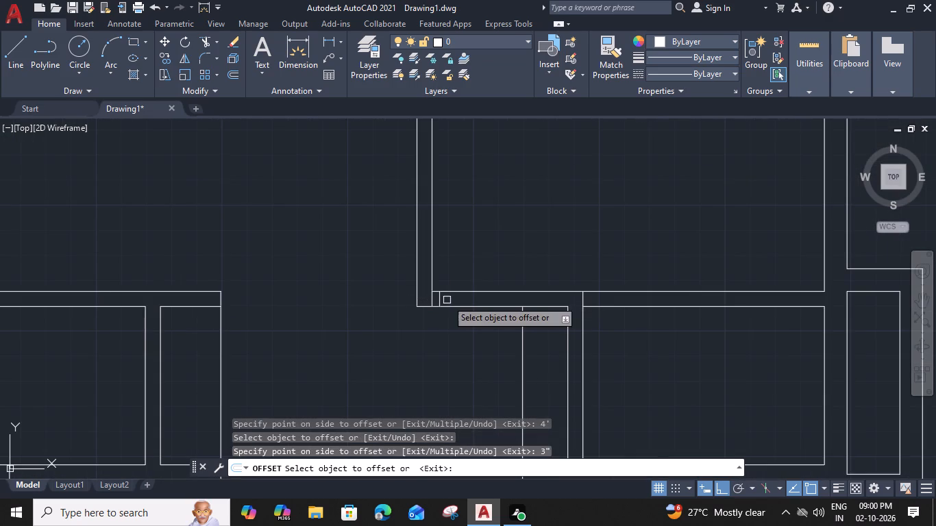
{"action": "left_click", "coordinate": [442, 299]}
{"action": "key", "text": "3"}
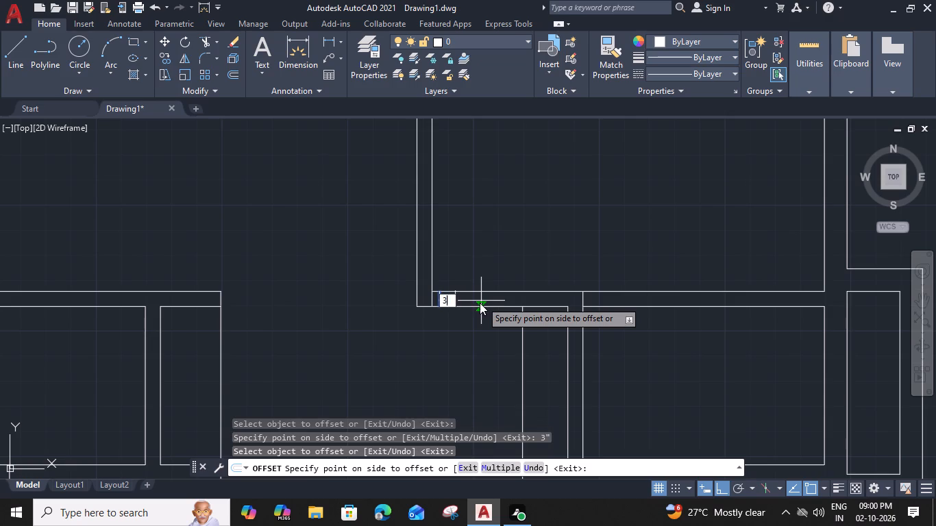
{"action": "key", "text": "apostrophe"}
{"action": "key", "text": "space"}
In the east bathroom's north wall, offset the line at its west end 6" east, and offset that copy 2'6" further east.
{"action": "scroll", "coordinate": [510, 331], "scroll_direction": "down", "scroll_amount": 1}
{"action": "middle_click_drag", "start_coordinate": [526, 342], "coordinate": [526, 344]}
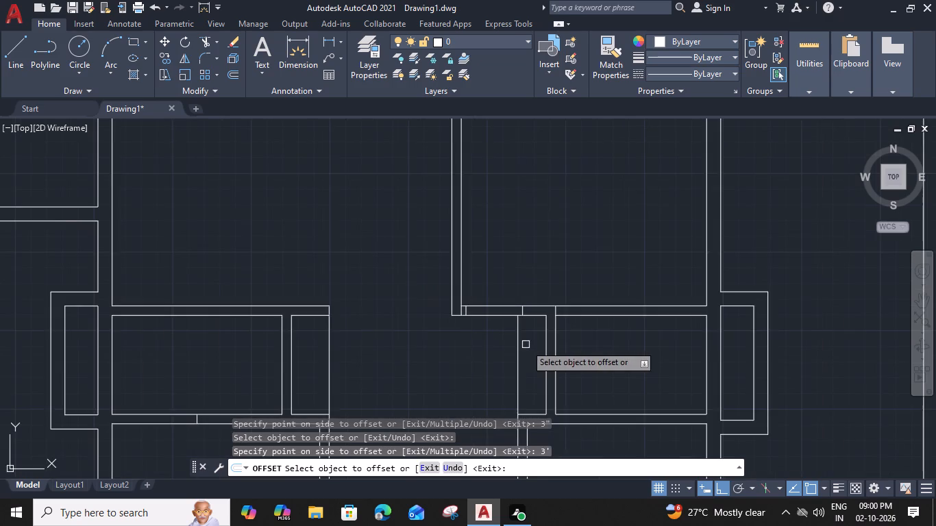
{"action": "middle_click_drag", "start_coordinate": [526, 344], "coordinate": [463, 248]}
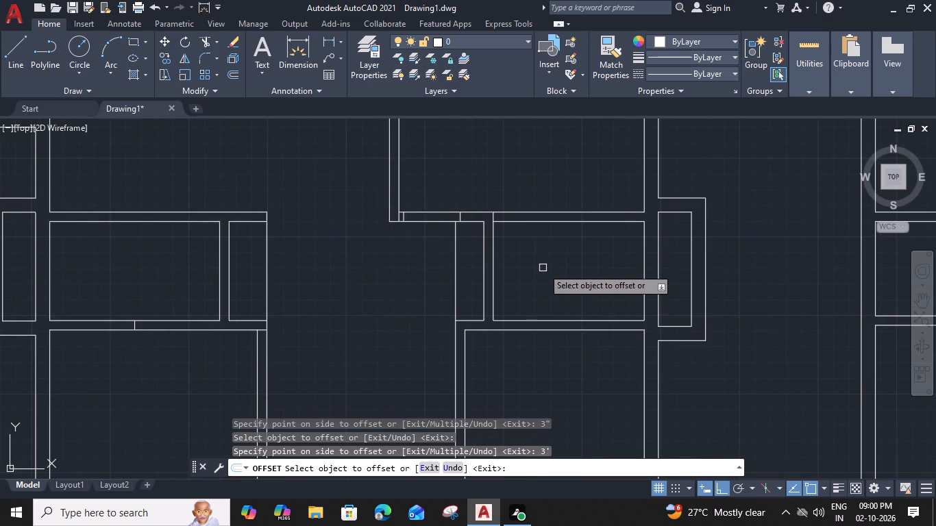
{"action": "scroll", "coordinate": [496, 222], "scroll_direction": "up", "scroll_amount": 2}
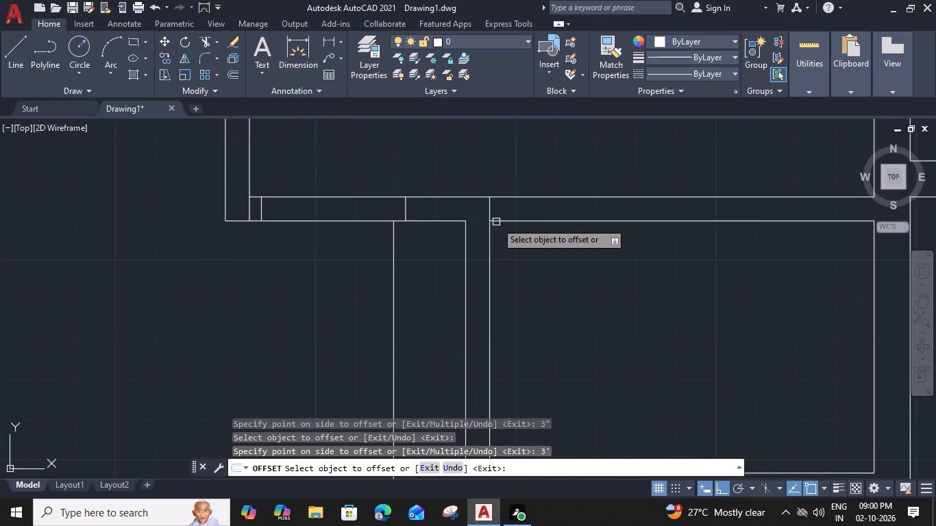
{"action": "left_click", "coordinate": [489, 212]}
{"action": "left_click", "coordinate": [540, 212]}
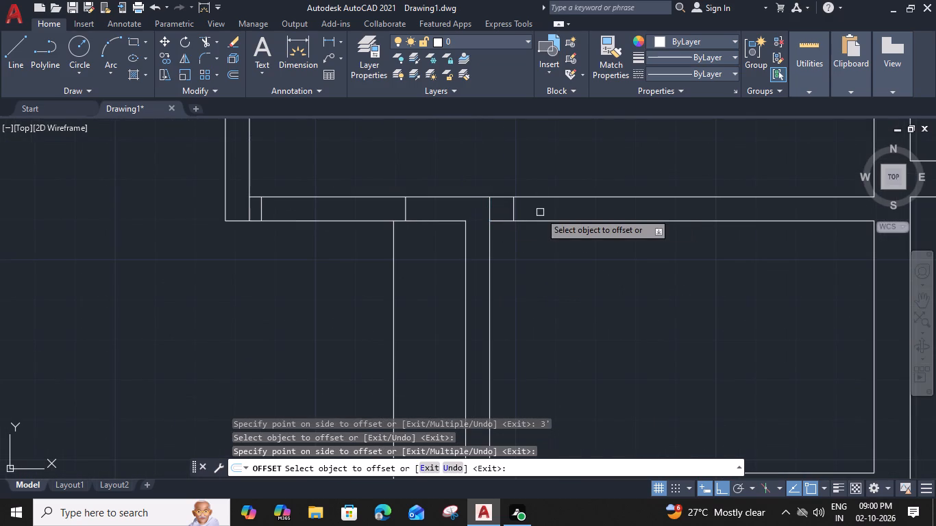
{"action": "left_click", "coordinate": [513, 209]}
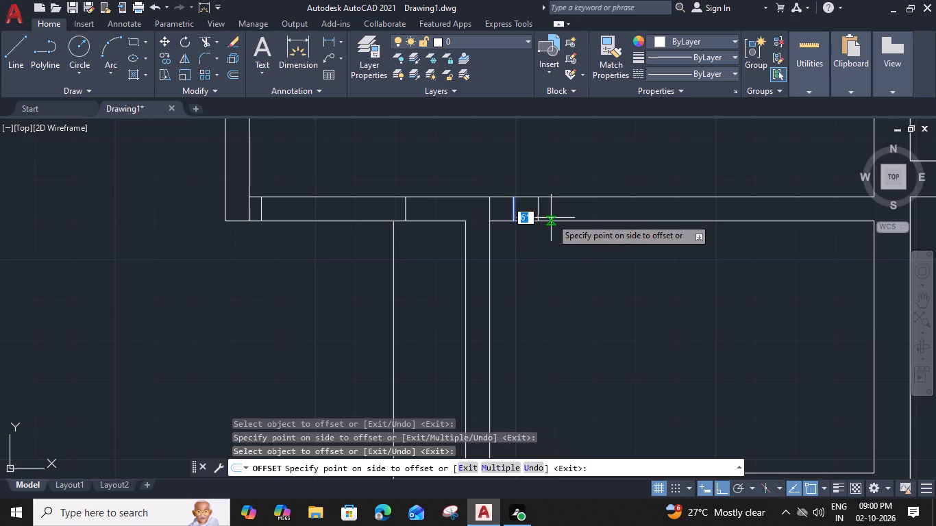
{"action": "type", "text": "2'"}
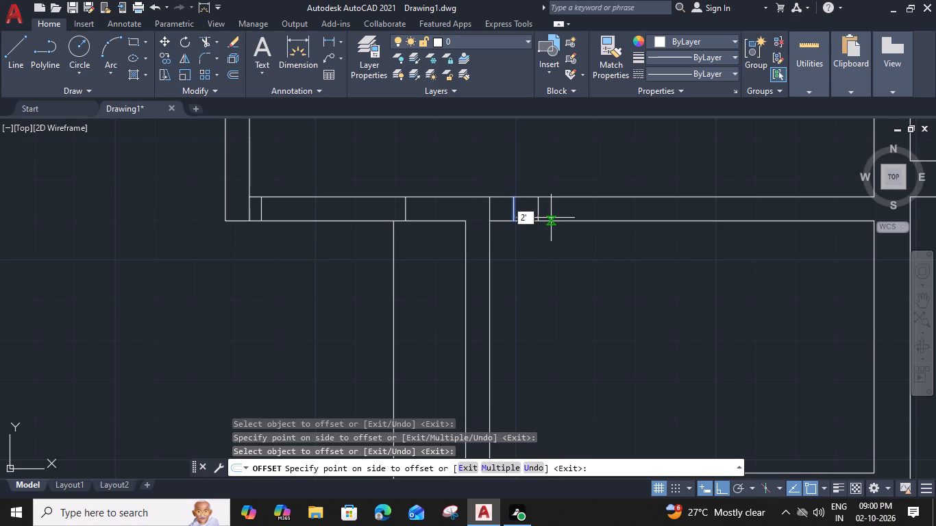
{"action": "key", "text": "6"}
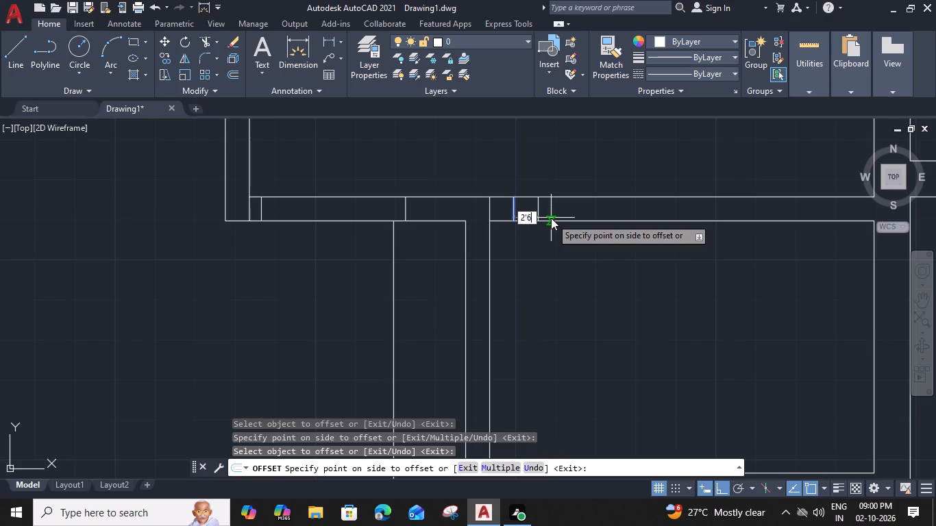
{"action": "key", "text": "shift+quotedbl"}
{"action": "key", "text": "Return"}
In the wall between the two south-east rooms, offset the west end line 2' east, and offset that copy 2'6" further east.
{"action": "scroll", "coordinate": [551, 231], "scroll_direction": "down", "scroll_amount": 2}
{"action": "middle_click_drag", "start_coordinate": [552, 286], "coordinate": [550, 289]}
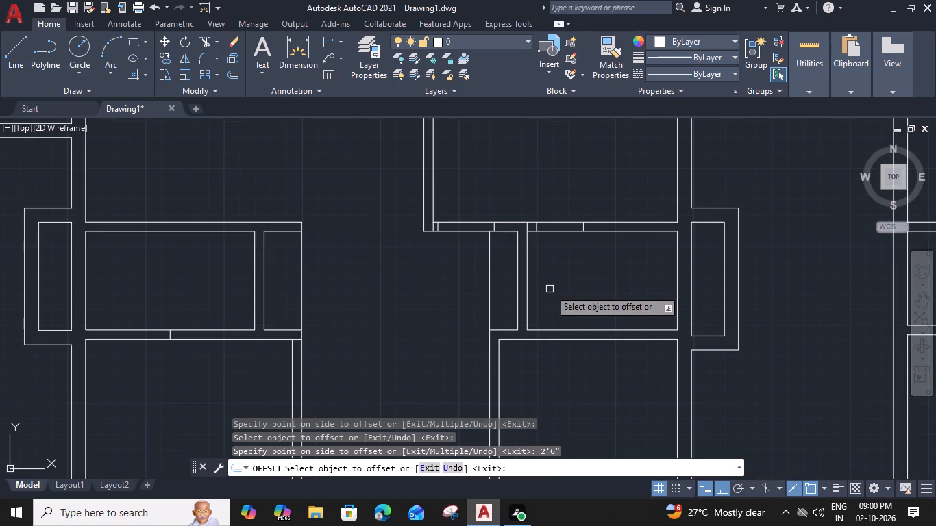
{"action": "middle_click_drag", "start_coordinate": [550, 289], "coordinate": [530, 130]}
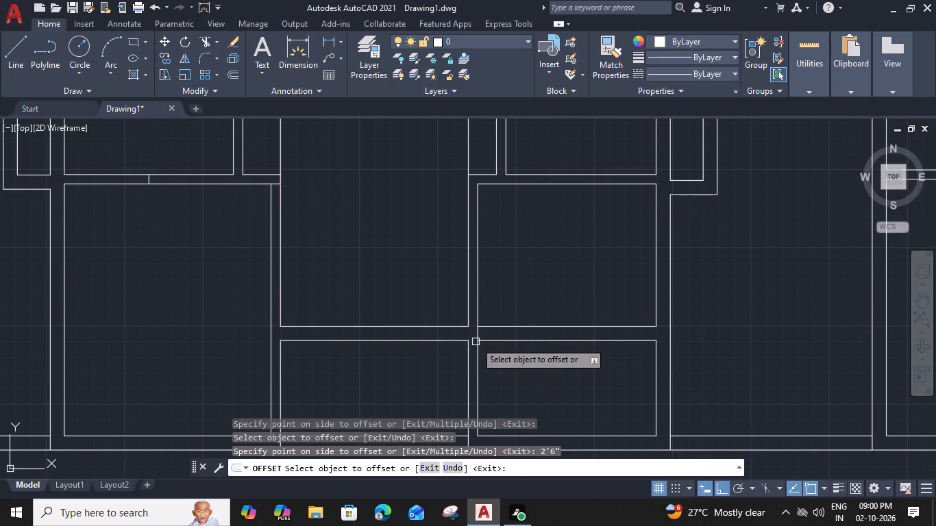
{"action": "left_click", "coordinate": [478, 336]}
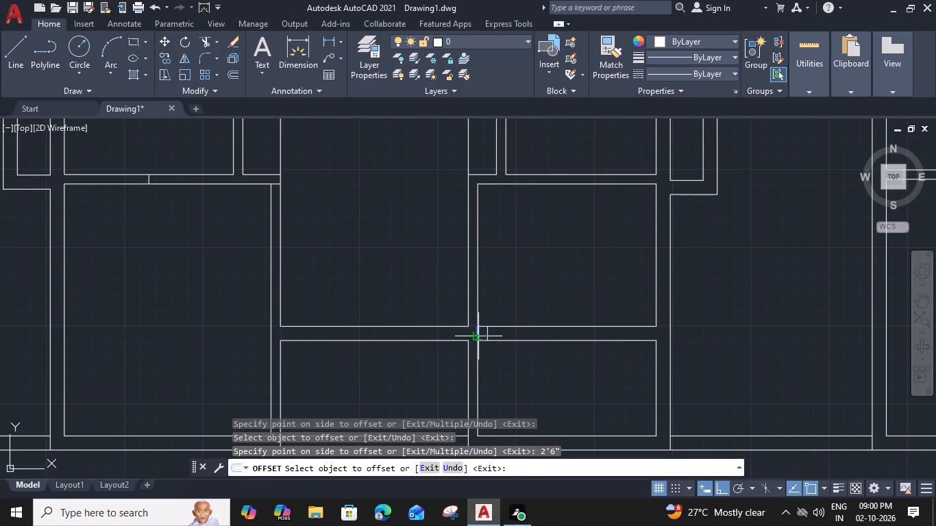
{"action": "key", "text": "2"}
{"action": "type", "text": "'"}
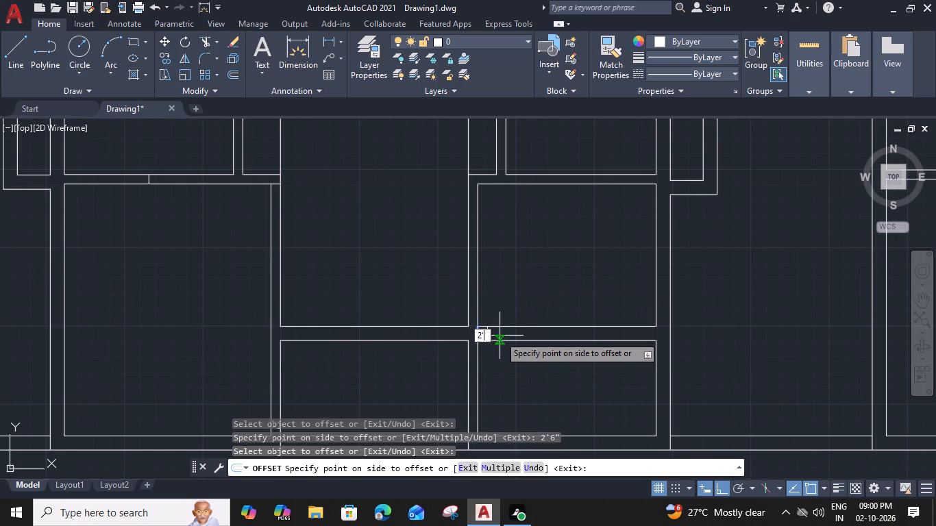
{"action": "key", "text": "space"}
{"action": "left_click", "coordinate": [513, 334]}
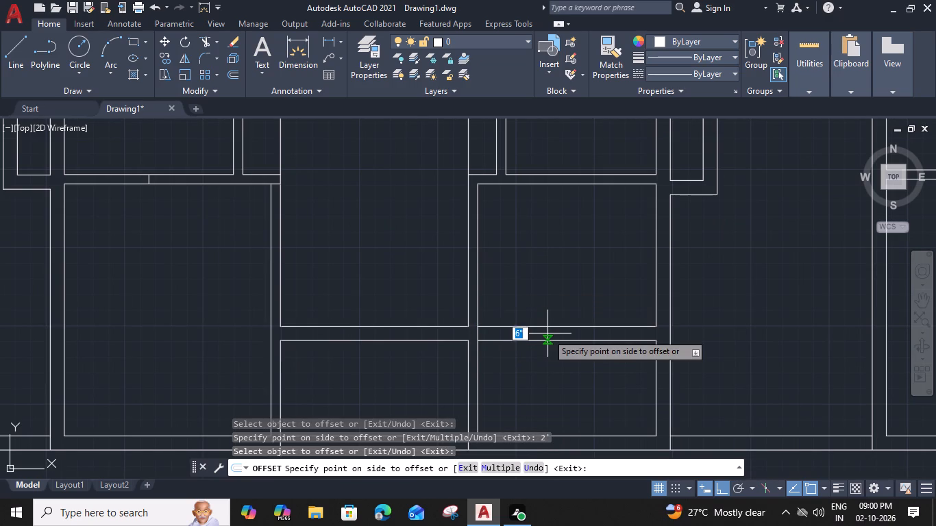
{"action": "type", "text": "2'"}
{"action": "key", "text": "6"}
{"action": "key", "text": "shift+quotedbl"}
{"action": "key", "text": "Return"}
In the large south-west room's east wall, offset the north end line 6" south, and offset that copy 3' further south.
{"action": "middle_click_drag", "start_coordinate": [373, 362], "coordinate": [479, 351]}
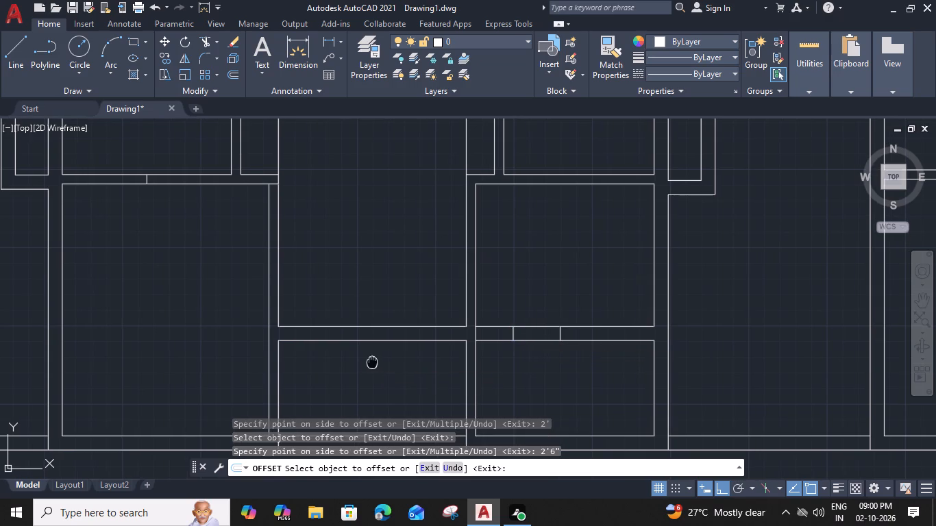
{"action": "middle_click_drag", "start_coordinate": [479, 351], "coordinate": [573, 368]}
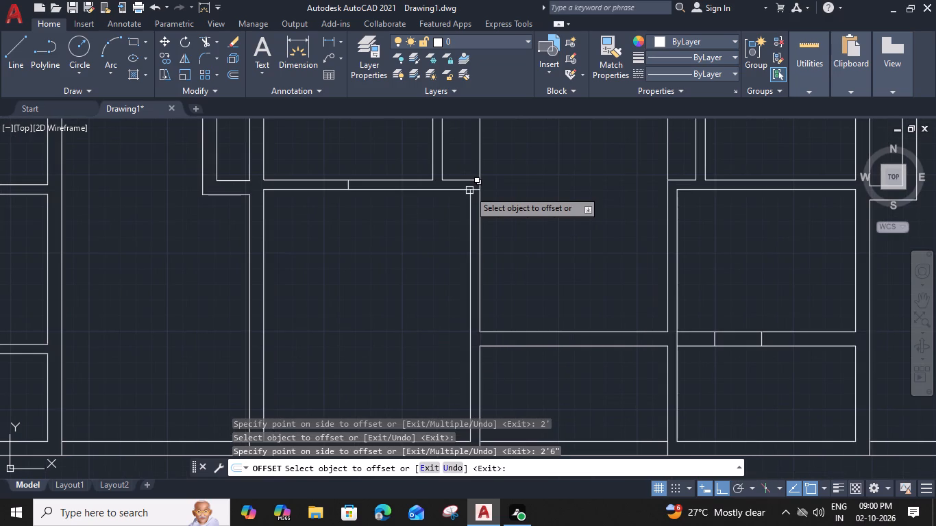
{"action": "scroll", "coordinate": [471, 190], "scroll_direction": "up", "scroll_amount": 2}
{"action": "left_click", "coordinate": [479, 189]}
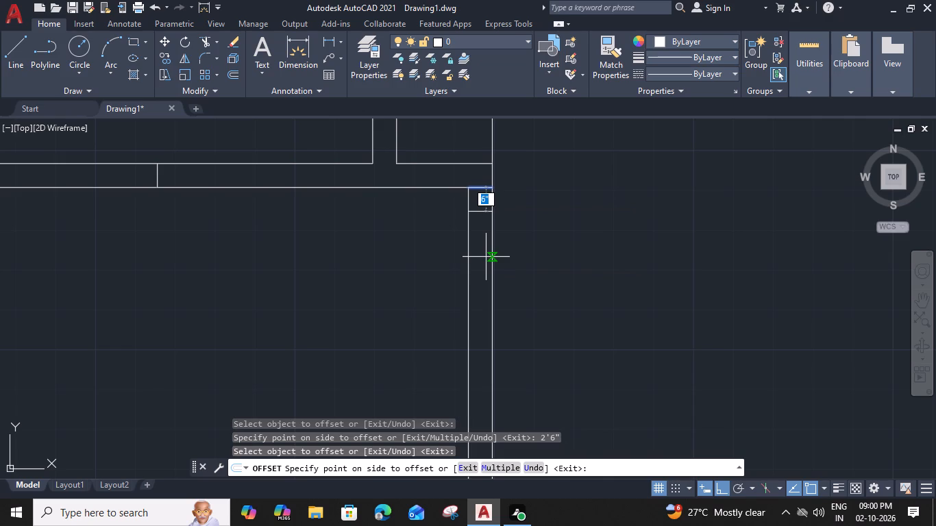
{"action": "left_click", "coordinate": [486, 257]}
{"action": "left_click", "coordinate": [481, 214]}
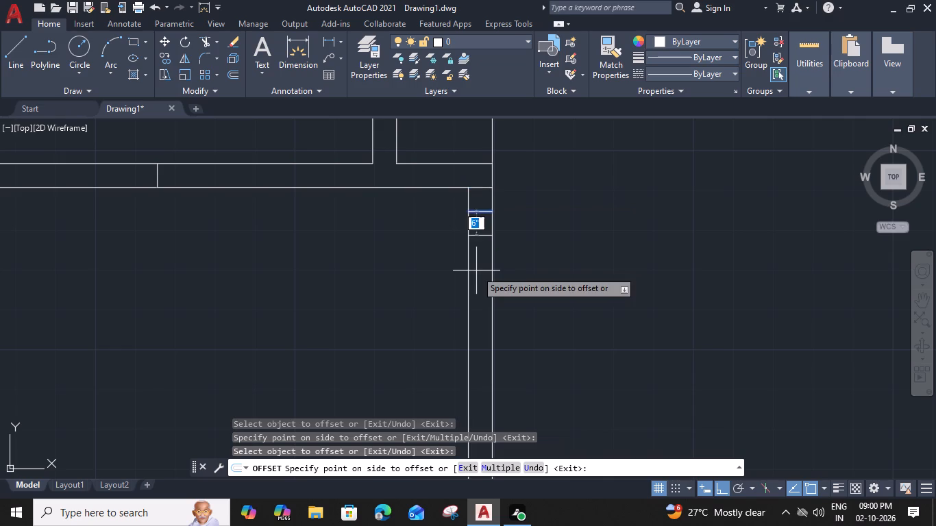
{"action": "key", "text": "3"}
{"action": "type", "text": "'"}
{"action": "key", "text": "space"}
Offset the midpoint line in the west bathroom's south wall 1'3" to the east and 1'3" to the west.
{"action": "middle_click_drag", "start_coordinate": [291, 247], "coordinate": [297, 247]}
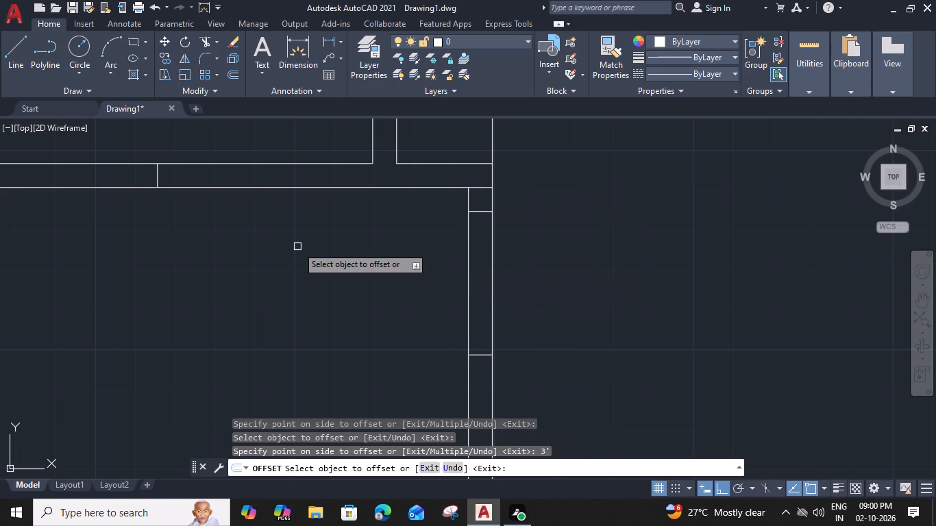
{"action": "middle_click_drag", "start_coordinate": [297, 247], "coordinate": [552, 321]}
{"action": "left_click", "coordinate": [420, 247]}
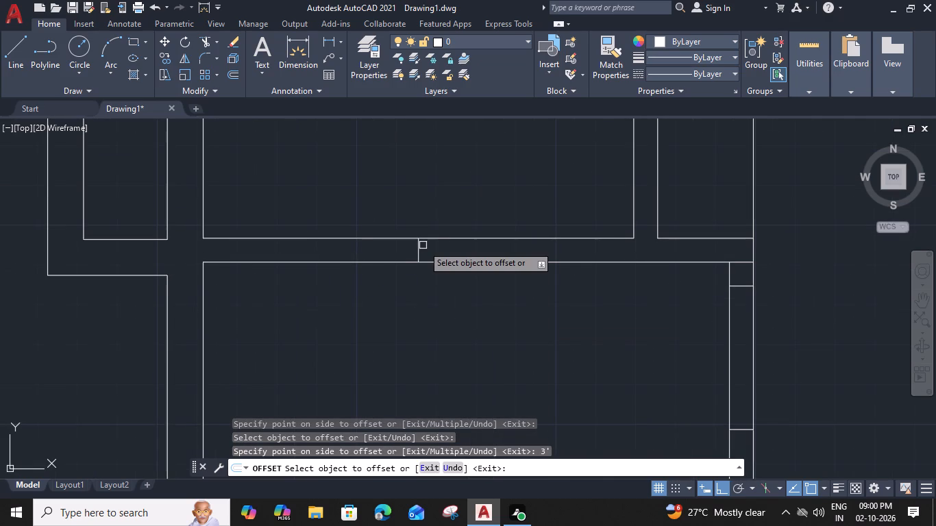
{"action": "key", "text": "1"}
{"action": "key", "text": "apostrophe"}
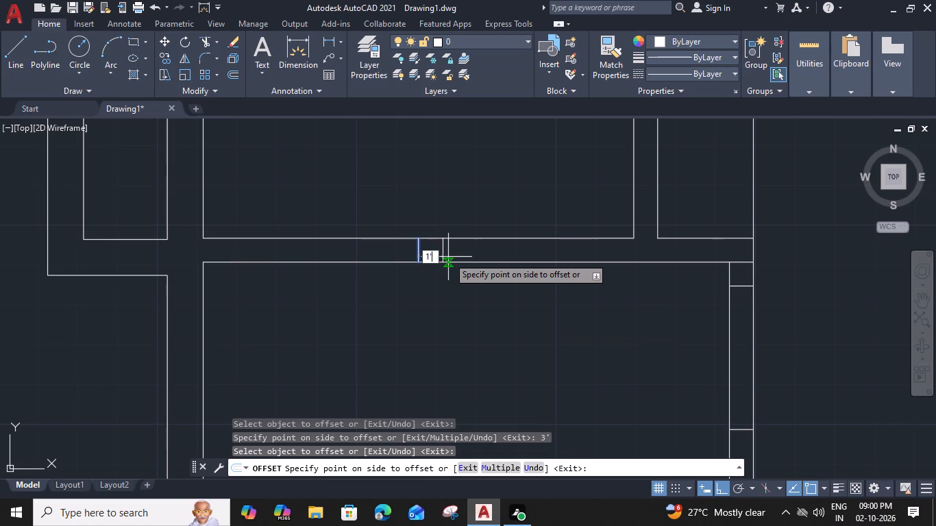
{"action": "key", "text": "3"}
{"action": "key", "text": "shift+quotedbl"}
{"action": "key", "text": "Return"}
{"action": "left_click", "coordinate": [419, 250]}
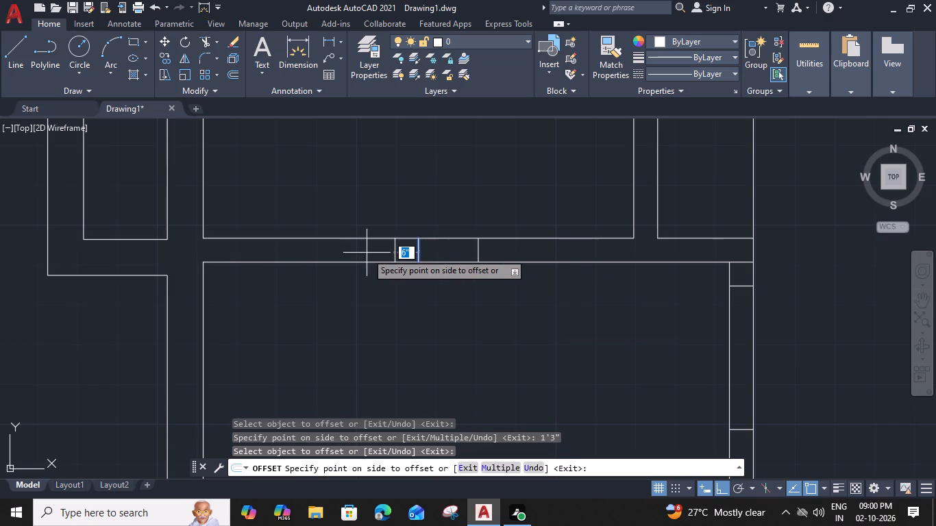
{"action": "key", "text": "1"}
{"action": "key", "text": "apostrophe"}
{"action": "key", "text": "3"}
{"action": "key", "text": "shift+quotedbl"}
{"action": "key", "text": "Return"}
{"action": "key", "text": "Escape"}
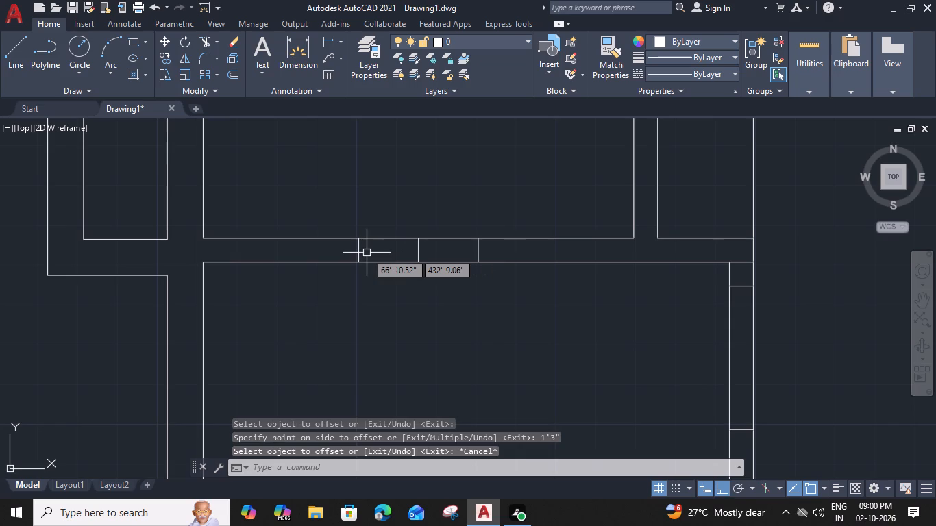
Trim away the midpoint line and the wall lines between the two jambs in the west bathroom's south wall.
{"action": "type", "text": "tr"}
{"action": "key", "text": "space"}
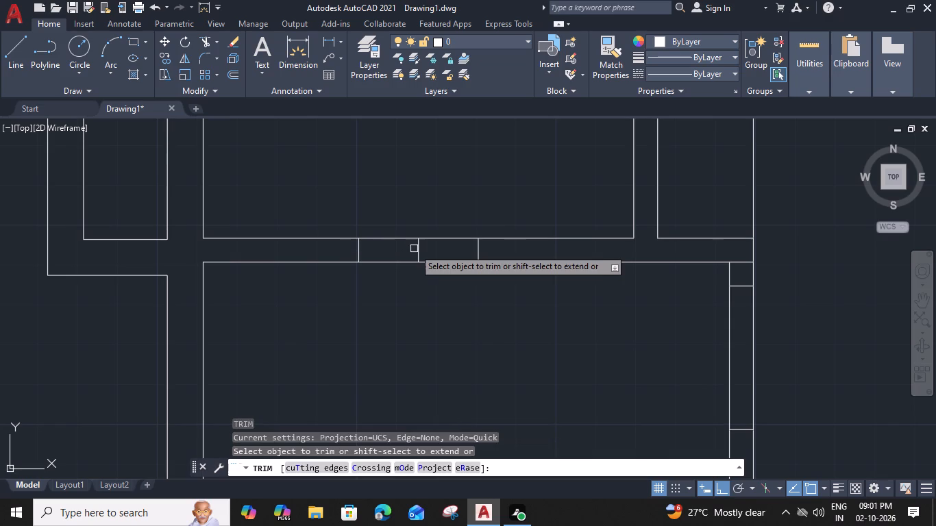
{"action": "left_click", "coordinate": [417, 249]}
{"action": "left_click", "coordinate": [416, 221]}
{"action": "left_click", "coordinate": [418, 287]}
In the large south-west room's east wall, trim the extra line at the north end and the wall lines between the jambs.
{"action": "scroll", "coordinate": [419, 284], "scroll_direction": "down", "scroll_amount": 2}
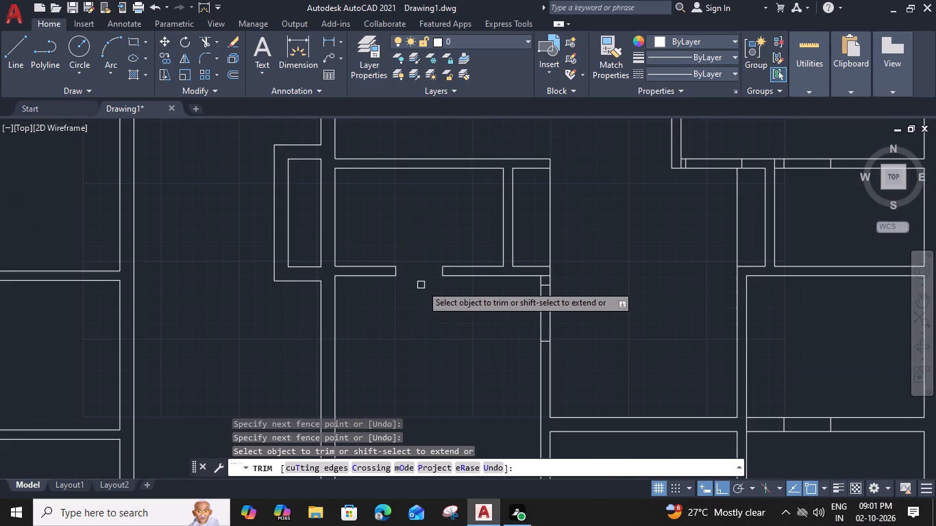
{"action": "scroll", "coordinate": [544, 268], "scroll_direction": "up", "scroll_amount": 1}
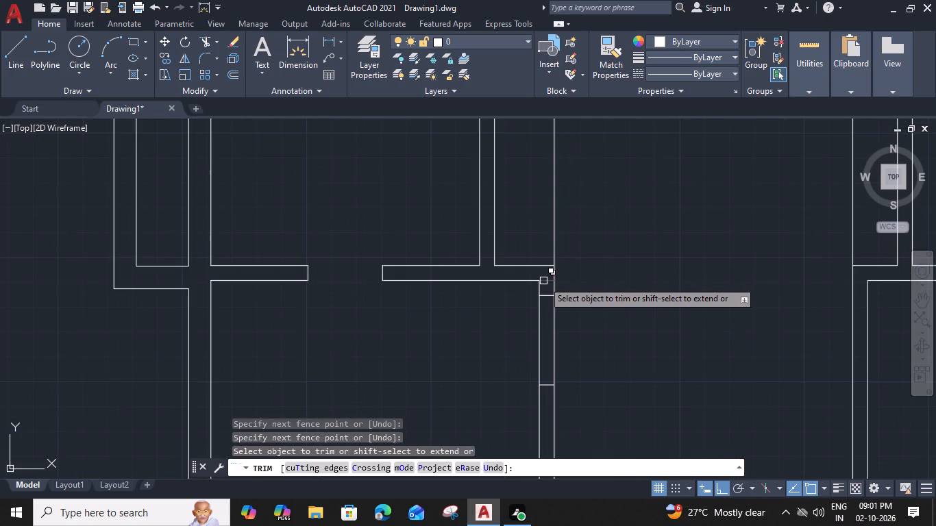
{"action": "left_click", "coordinate": [549, 281]}
{"action": "left_click", "coordinate": [582, 314]}
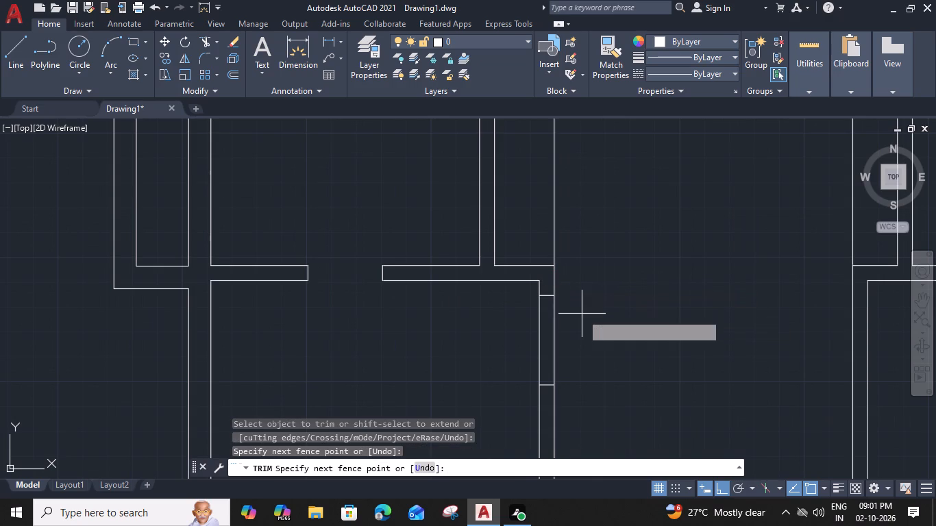
{"action": "left_click", "coordinate": [515, 338]}
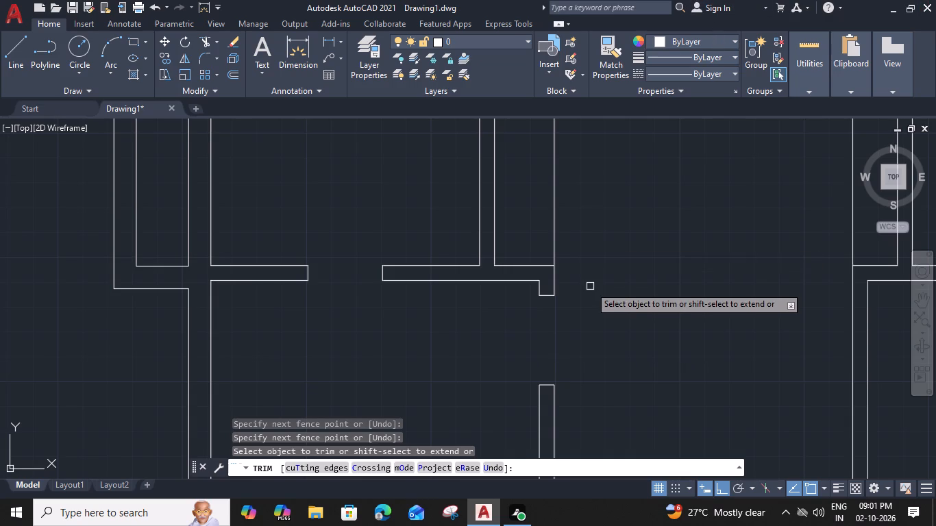
In the north-west room's north wall, trim the extra line at the east junction and the wall lines between the jambs.
{"action": "scroll", "coordinate": [606, 318], "scroll_direction": "down", "scroll_amount": 1}
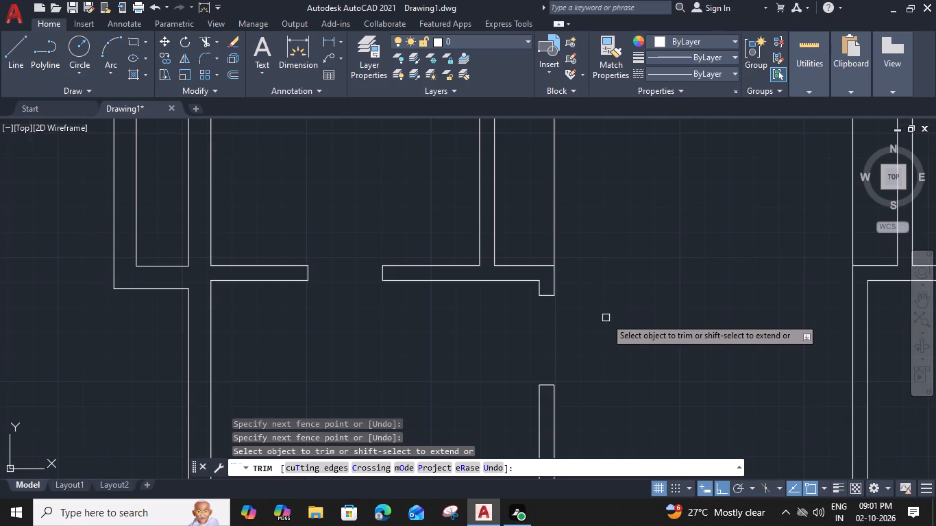
{"action": "middle_click_drag", "start_coordinate": [606, 314], "coordinate": [580, 342]}
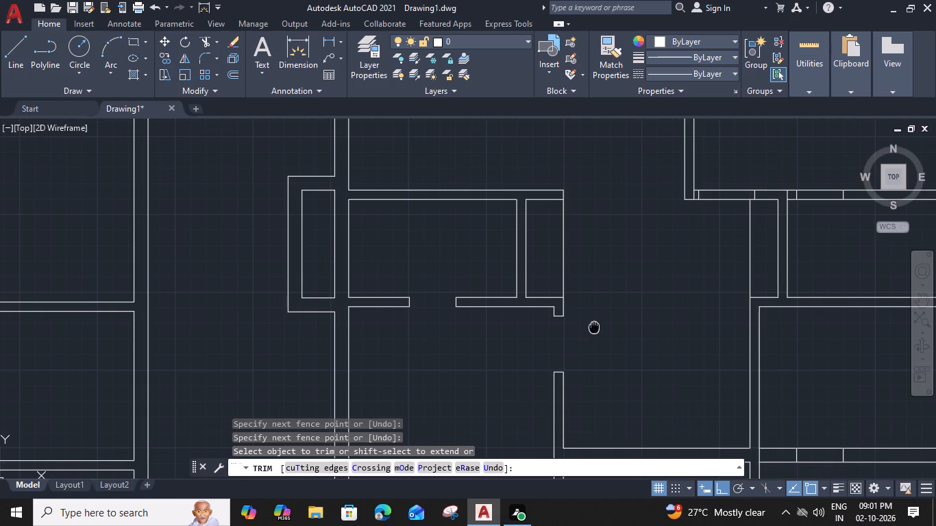
{"action": "middle_click_drag", "start_coordinate": [421, 275], "coordinate": [218, 469]}
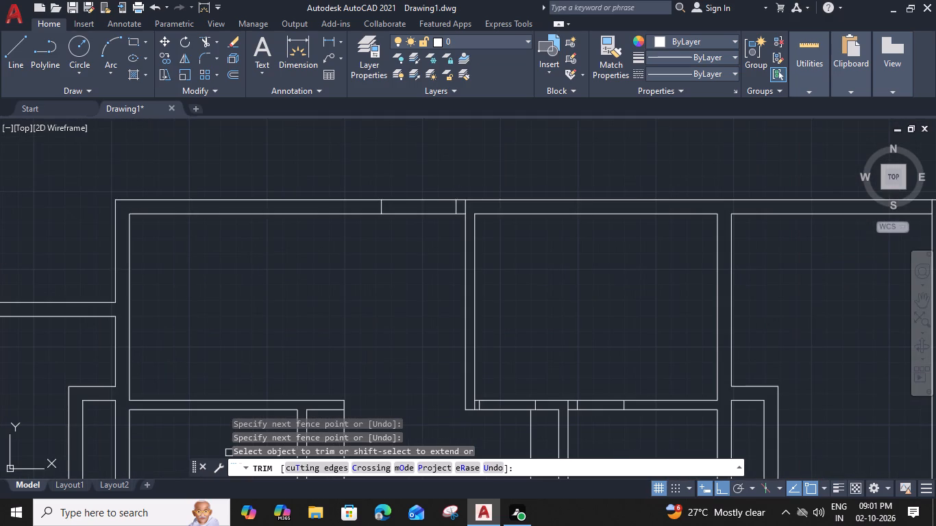
{"action": "left_click", "coordinate": [465, 206]}
{"action": "left_click", "coordinate": [405, 183]}
{"action": "left_click", "coordinate": [417, 251]}
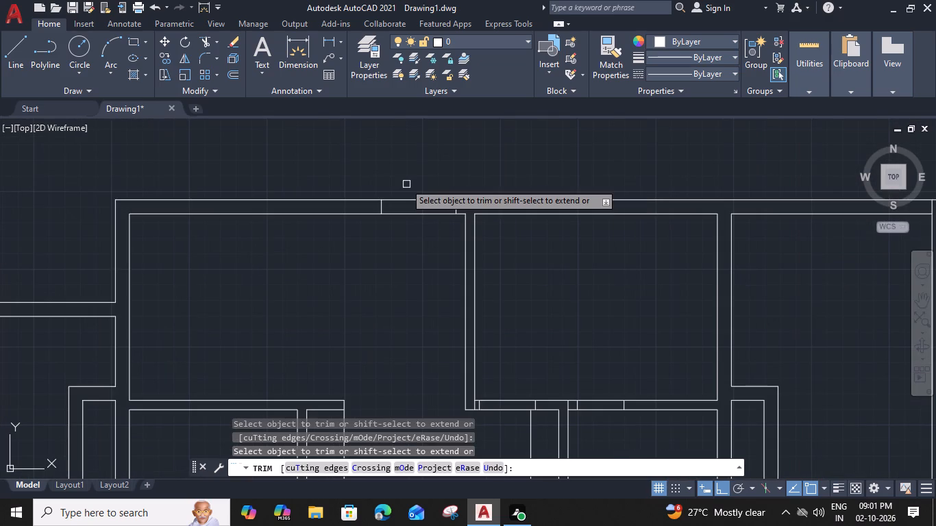
In the north-east room's south wall, trim the extra lines at the two wall junctions and the wall lines between the eastern jambs.
{"action": "middle_click_drag", "start_coordinate": [567, 370], "coordinate": [565, 361]}
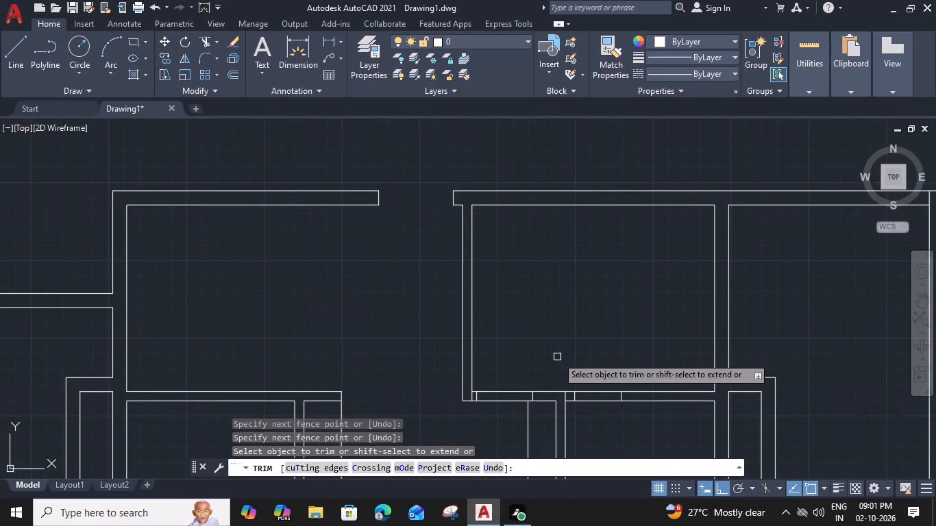
{"action": "middle_click_drag", "start_coordinate": [501, 409], "coordinate": [478, 251]}
{"action": "scroll", "coordinate": [450, 236], "scroll_direction": "up", "scroll_amount": 2}
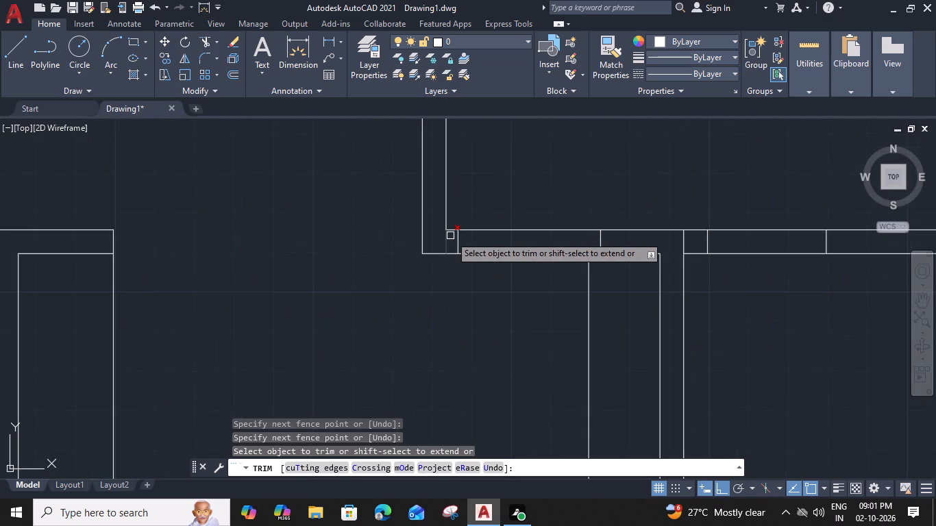
{"action": "left_click", "coordinate": [446, 240]}
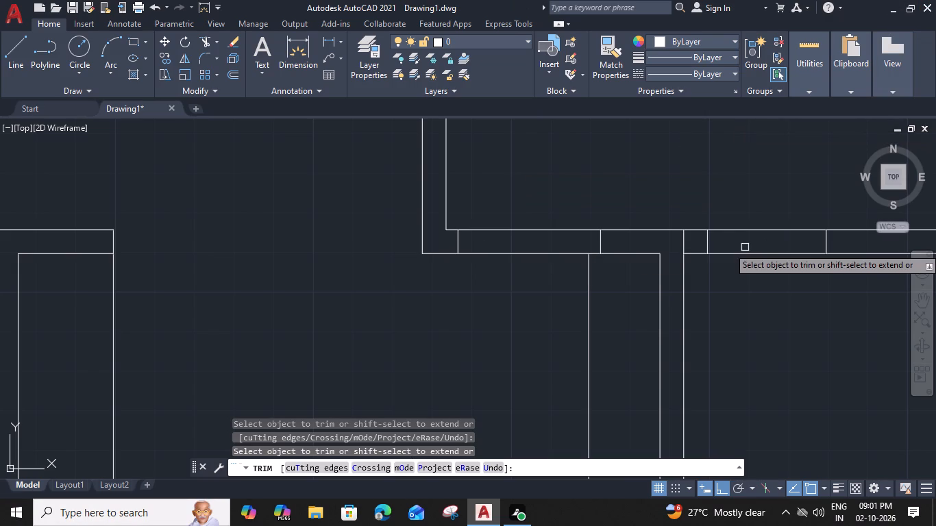
{"action": "middle_click_drag", "start_coordinate": [759, 238], "coordinate": [604, 206]}
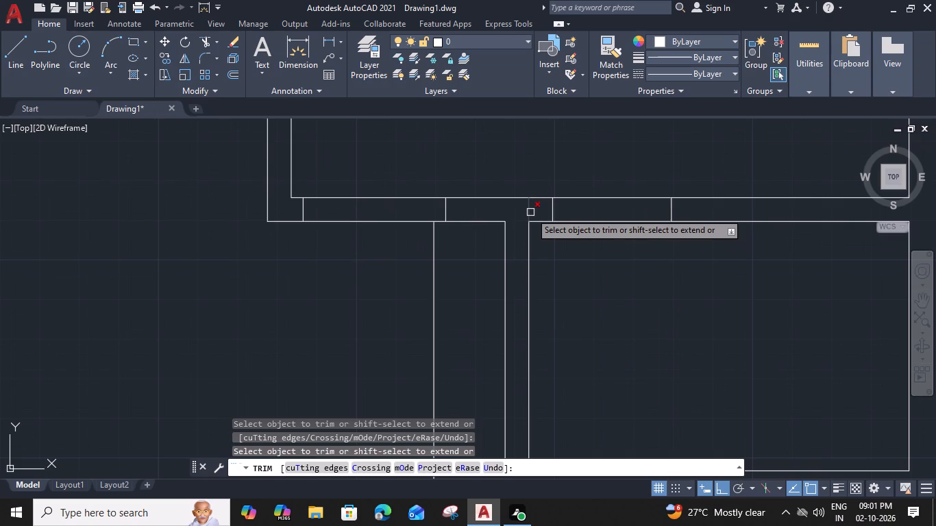
{"action": "left_click", "coordinate": [530, 212]}
{"action": "left_click", "coordinate": [615, 179]}
{"action": "left_click", "coordinate": [641, 255]}
Trim the wall lines between the western jambs of that wall, plus the vertical line below and the leftover stub.
{"action": "left_click", "coordinate": [351, 179]}
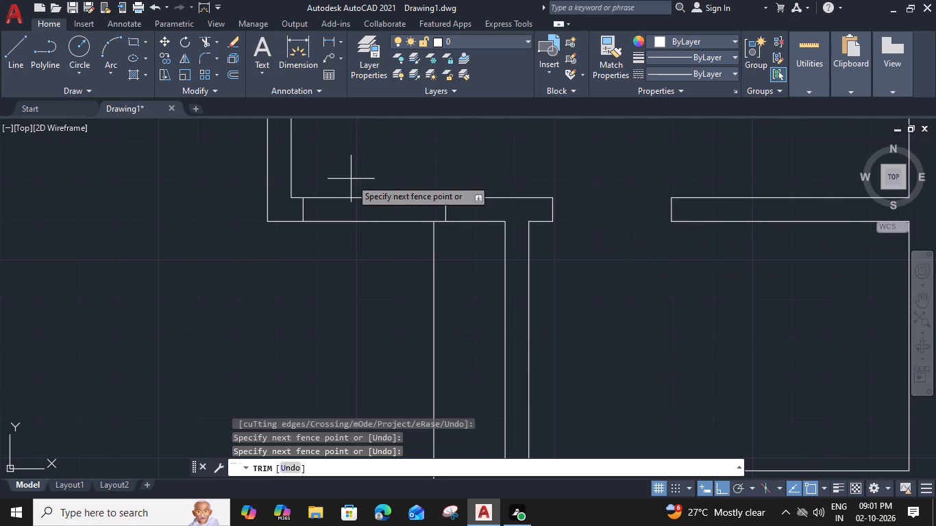
{"action": "left_click", "coordinate": [348, 234]}
{"action": "left_click", "coordinate": [431, 234]}
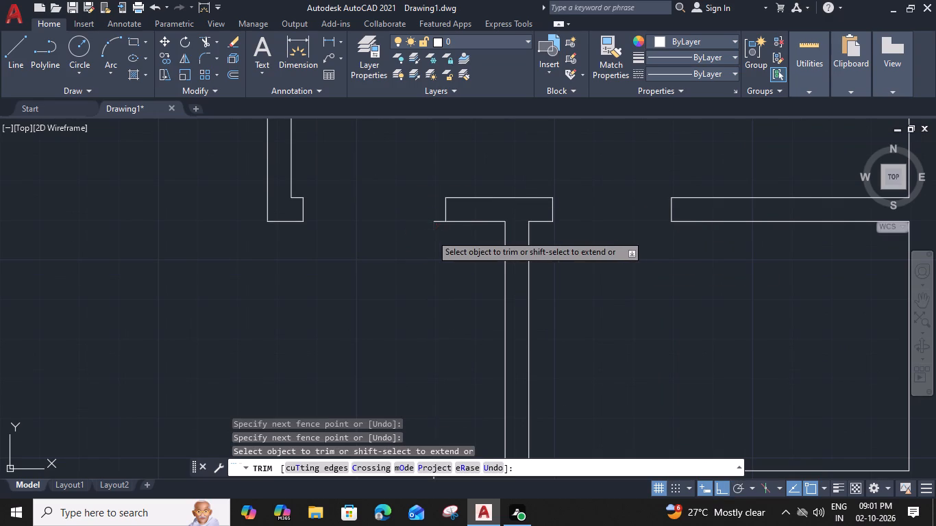
{"action": "left_click", "coordinate": [435, 222]}
In the south-east room's south wall, trim the wall lines between the jambs and the extra line at the west junction.
{"action": "scroll", "coordinate": [463, 239], "scroll_direction": "down", "scroll_amount": 1}
{"action": "middle_click_drag", "start_coordinate": [569, 223], "coordinate": [550, 137]}
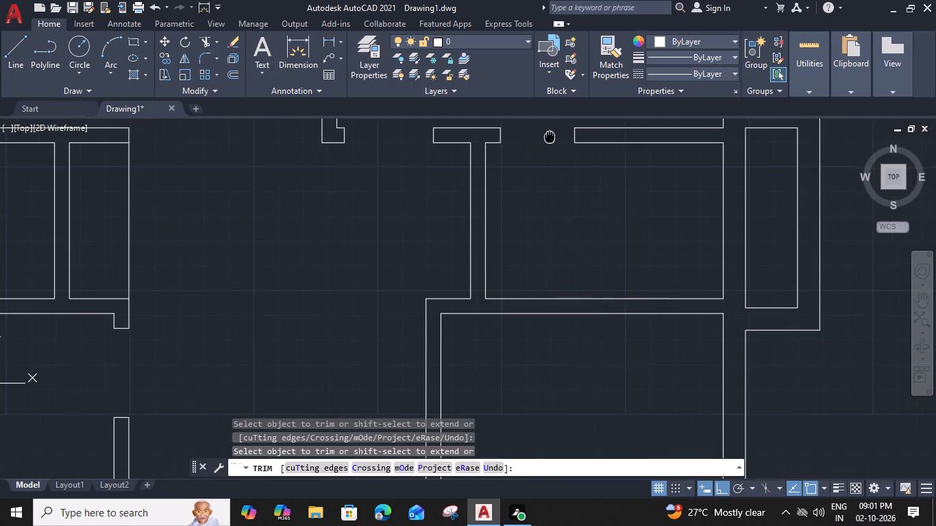
{"action": "middle_click_drag", "start_coordinate": [550, 137], "coordinate": [548, 137]}
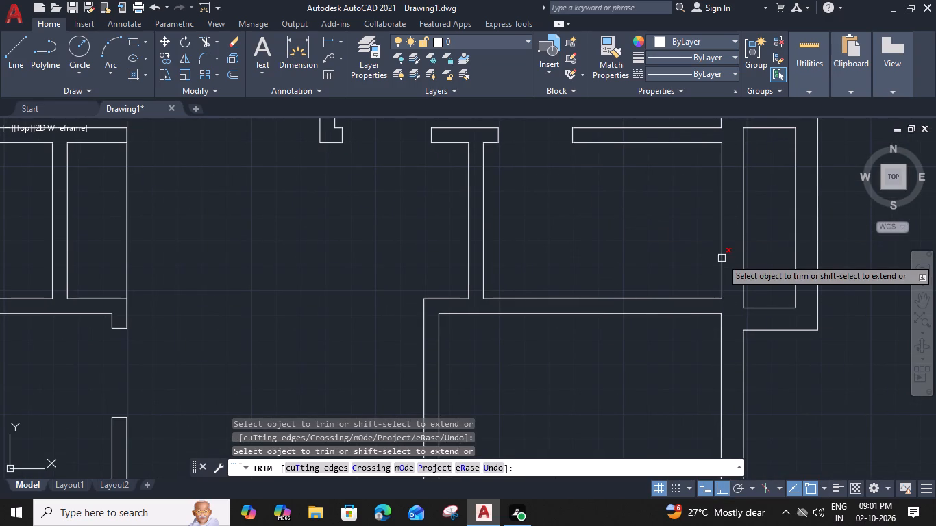
{"action": "scroll", "coordinate": [713, 264], "scroll_direction": "down", "scroll_amount": 1}
{"action": "middle_click_drag", "start_coordinate": [677, 281], "coordinate": [663, 138]}
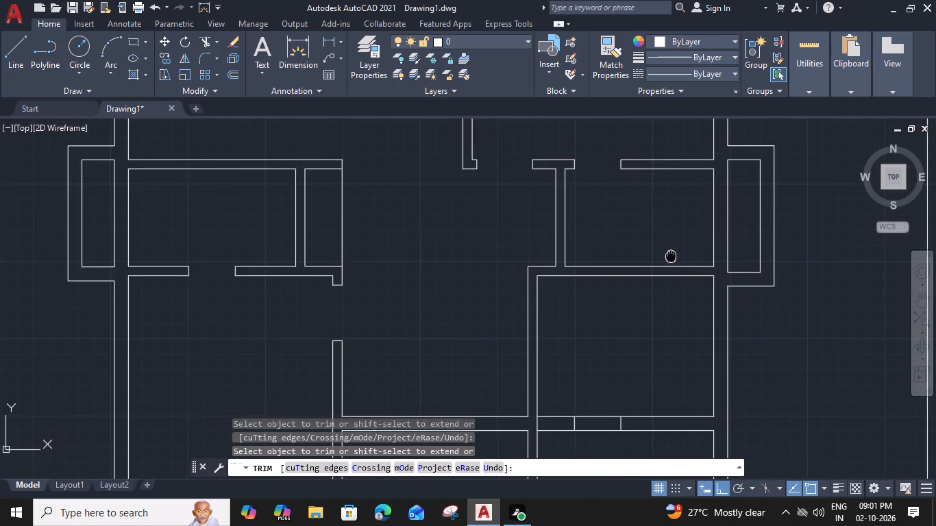
{"action": "middle_click_drag", "start_coordinate": [663, 138], "coordinate": [663, 129]}
{"action": "left_click", "coordinate": [595, 283]}
{"action": "left_click", "coordinate": [591, 298]}
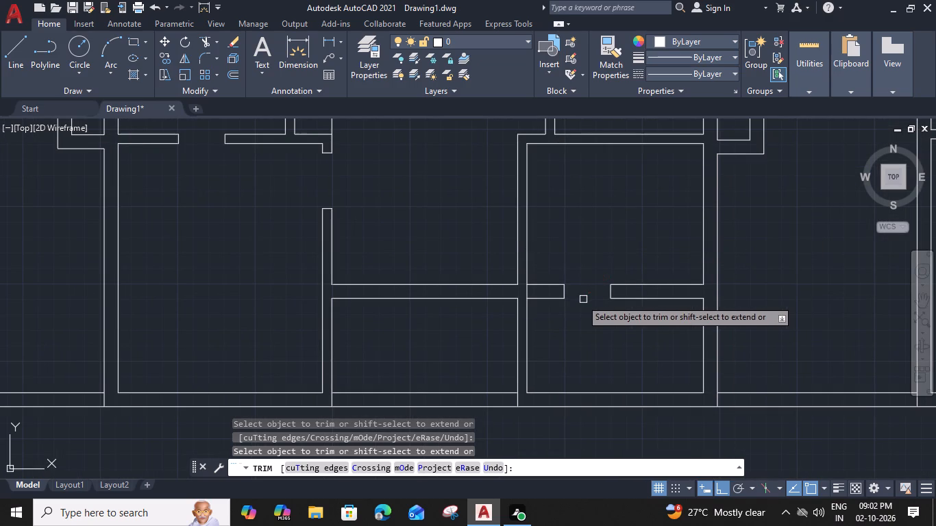
{"action": "left_click", "coordinate": [527, 294]}
Trim the two vertical lines crossing the exterior south wall at both ends of the middle south room.
{"action": "scroll", "coordinate": [520, 297], "scroll_direction": "down", "scroll_amount": 1}
{"action": "middle_click_drag", "start_coordinate": [454, 321], "coordinate": [529, 309]}
{"action": "middle_click_drag", "start_coordinate": [431, 312], "coordinate": [532, 308]}
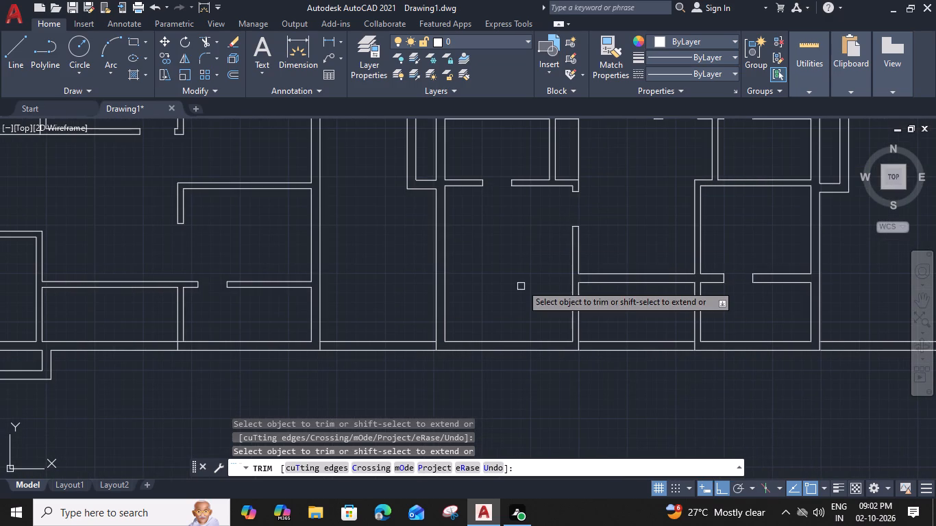
{"action": "scroll", "coordinate": [583, 362], "scroll_direction": "up", "scroll_amount": 2}
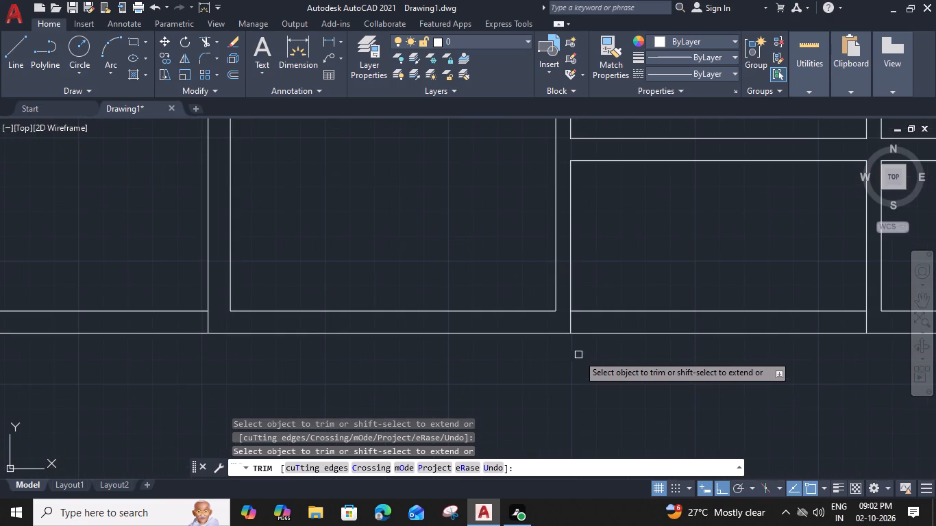
{"action": "left_click", "coordinate": [574, 325]}
{"action": "left_click", "coordinate": [867, 322]}
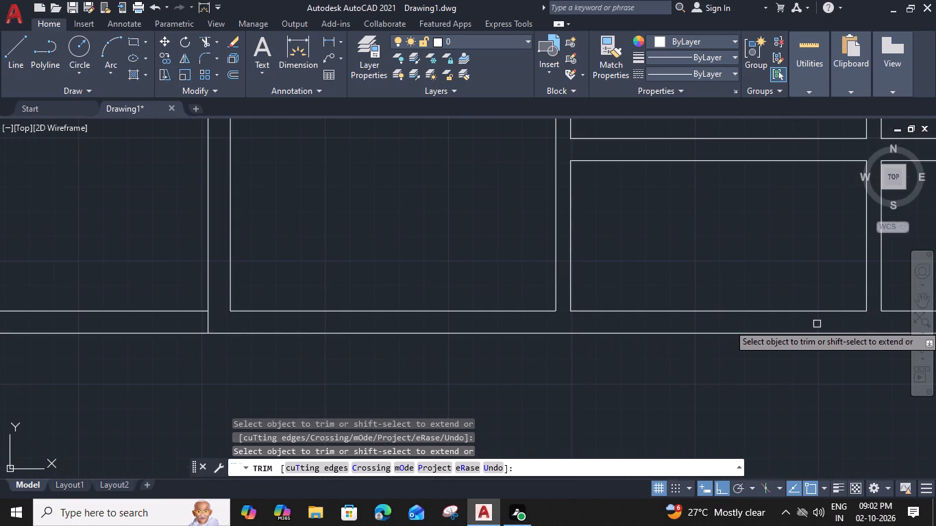
{"action": "scroll", "coordinate": [816, 324], "scroll_direction": "down", "scroll_amount": 1}
{"action": "middle_click_drag", "start_coordinate": [575, 310], "coordinate": [567, 382]}
{"action": "scroll", "coordinate": [558, 358], "scroll_direction": "down", "scroll_amount": 1}
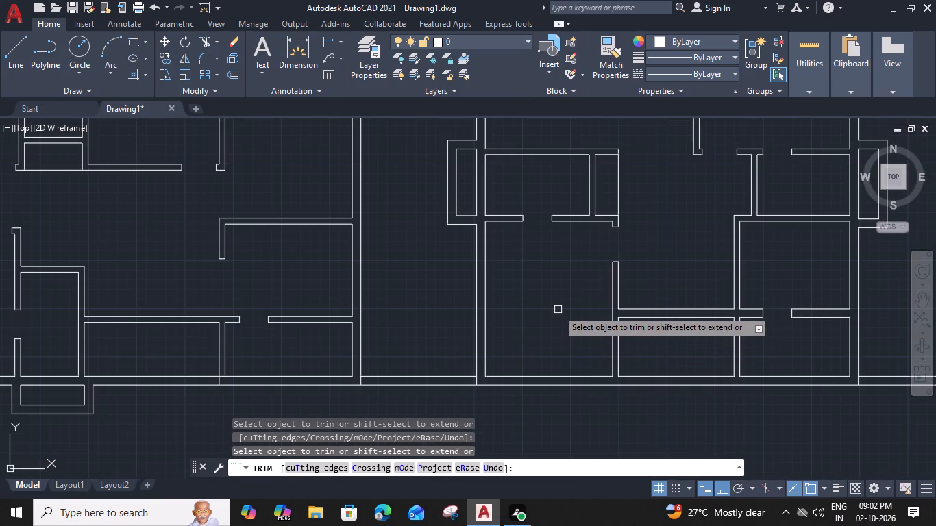
{"action": "key", "text": "Escape"}
Insert a Door - Imperial block from the architectural tool palette inside the westernmost apartment, just east of its north bathroom doorway.
{"action": "scroll", "coordinate": [558, 294], "scroll_direction": "down", "scroll_amount": 1}
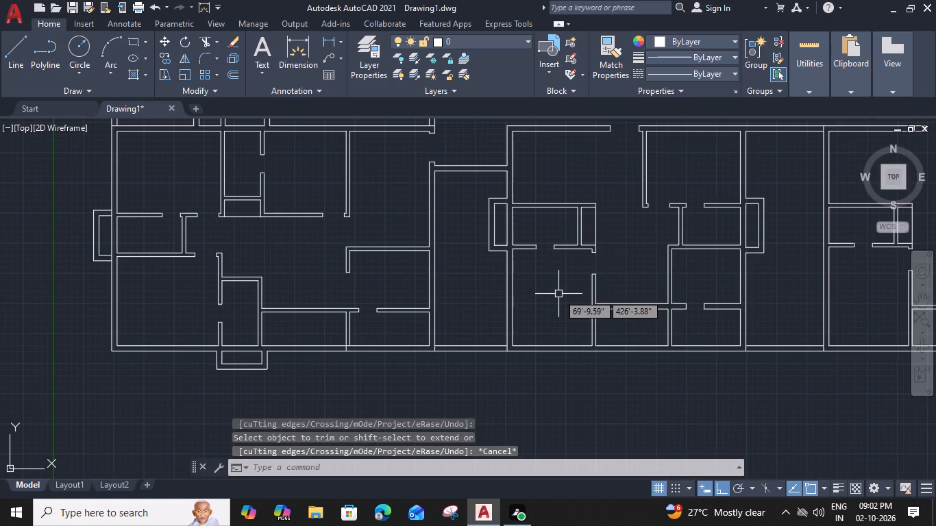
{"action": "middle_click_drag", "start_coordinate": [559, 294], "coordinate": [709, 340]}
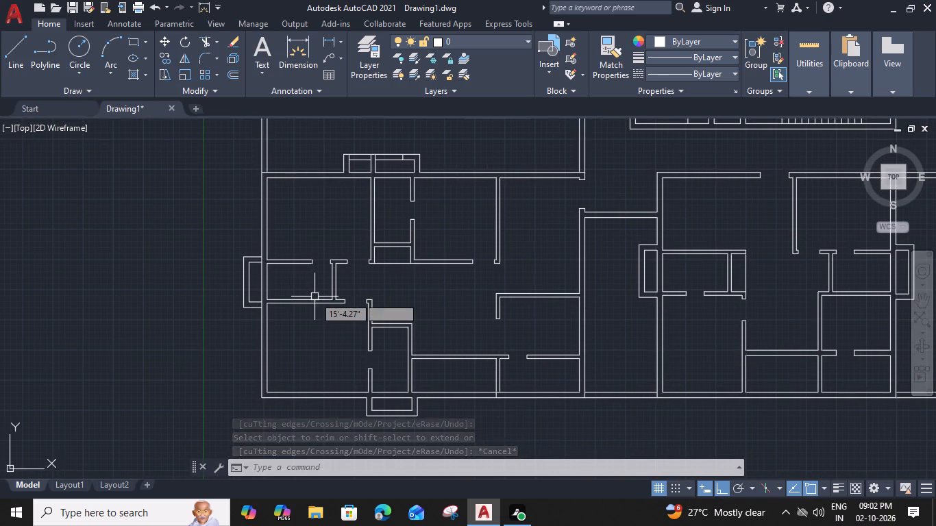
{"action": "key", "text": "ctrl+3"}
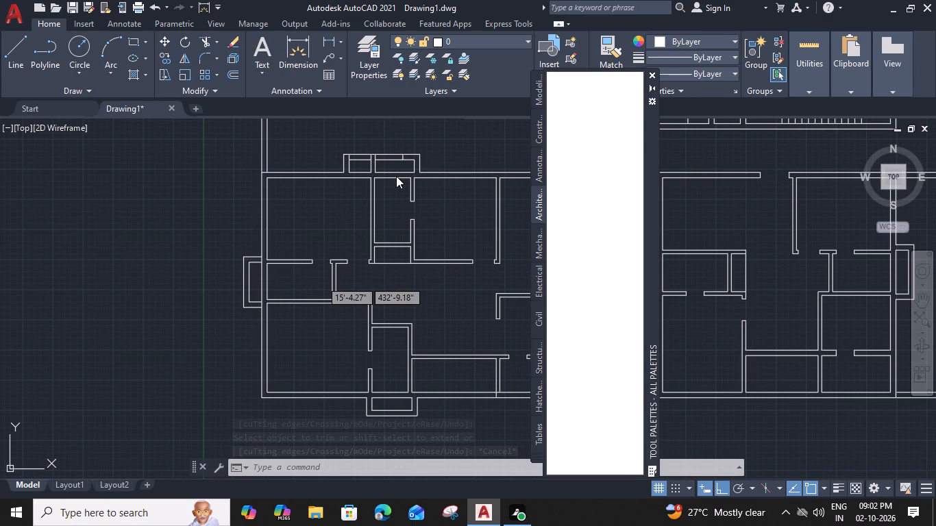
{"action": "left_click", "coordinate": [557, 114]}
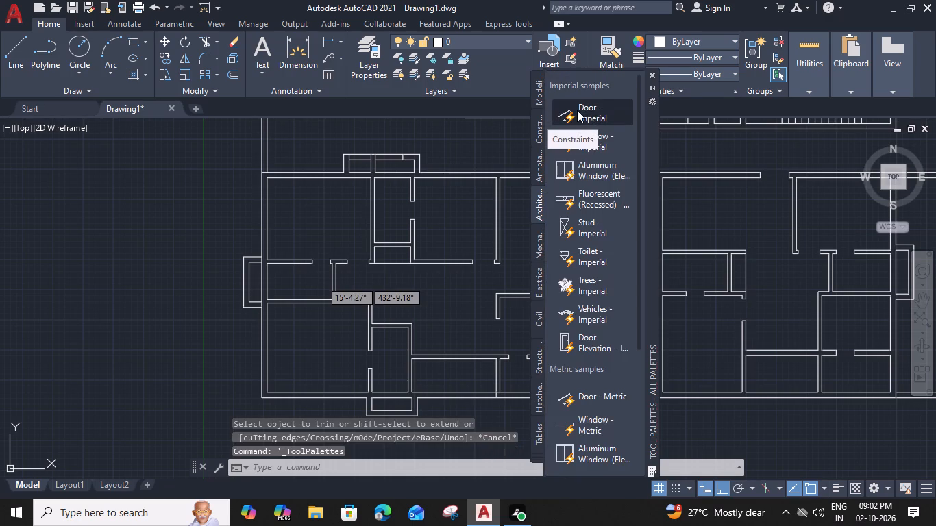
{"action": "left_click", "coordinate": [423, 221]}
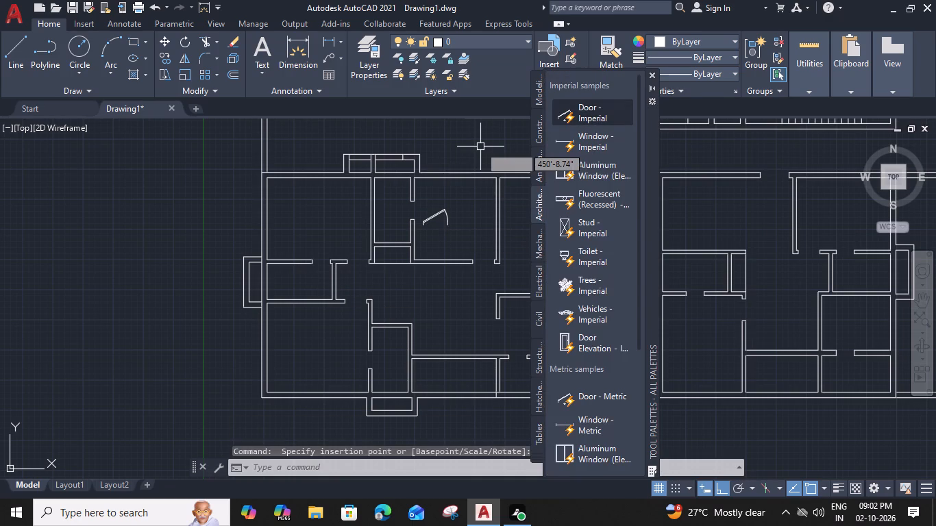
{"action": "left_click", "coordinate": [653, 75]}
Set the inserted door to Open 90º and flip it so its hinge is on the east side.
{"action": "left_click", "coordinate": [443, 213]}
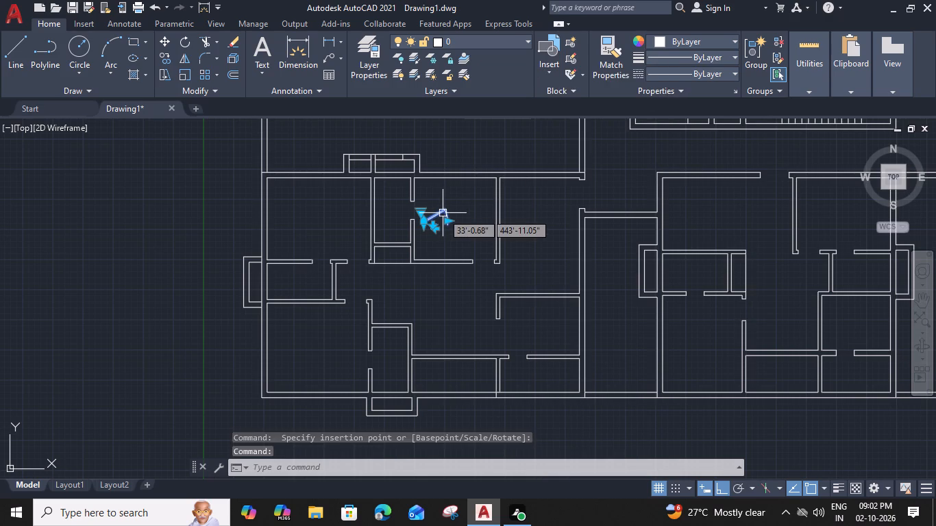
{"action": "left_click", "coordinate": [420, 214]}
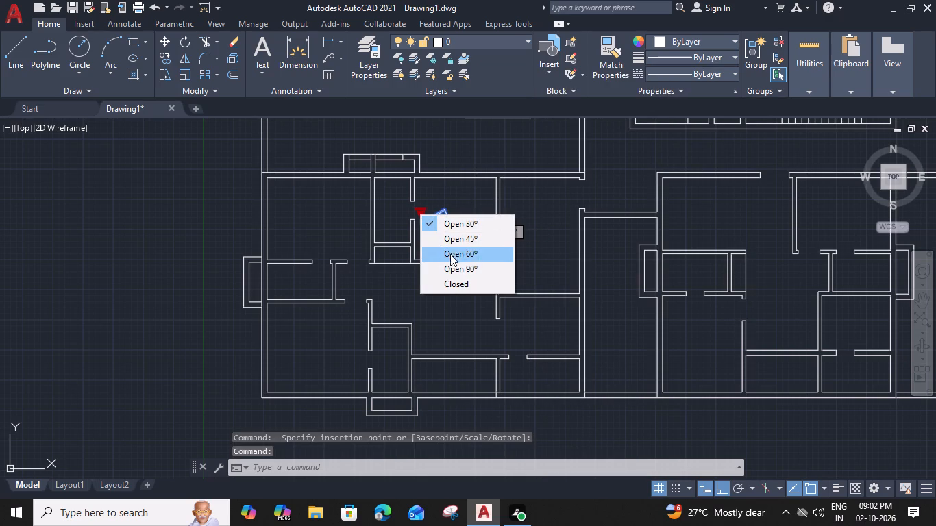
{"action": "left_click", "coordinate": [452, 262]}
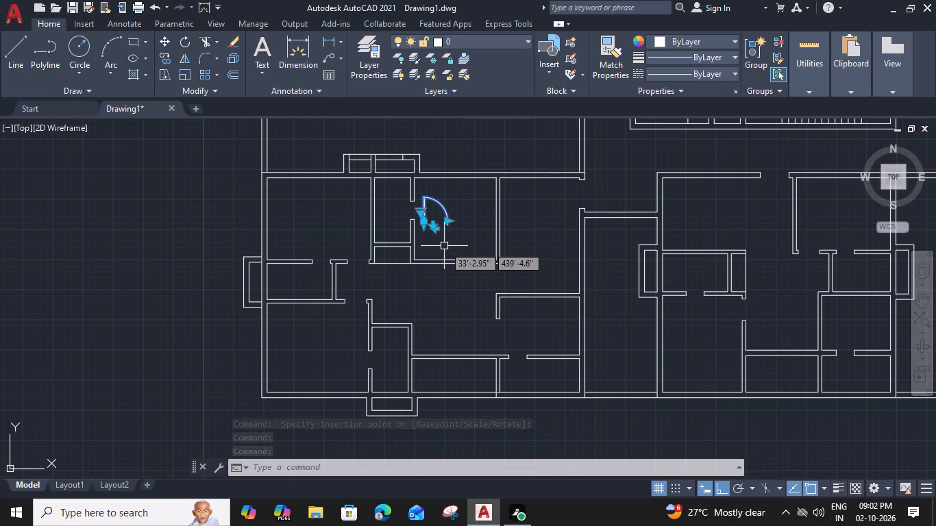
{"action": "scroll", "coordinate": [414, 238], "scroll_direction": "up", "scroll_amount": 1}
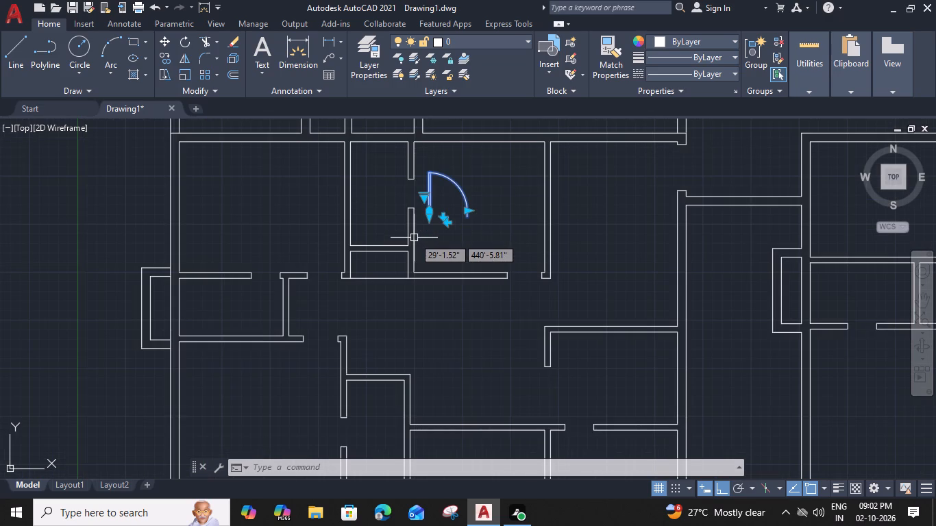
{"action": "left_click", "coordinate": [449, 224]}
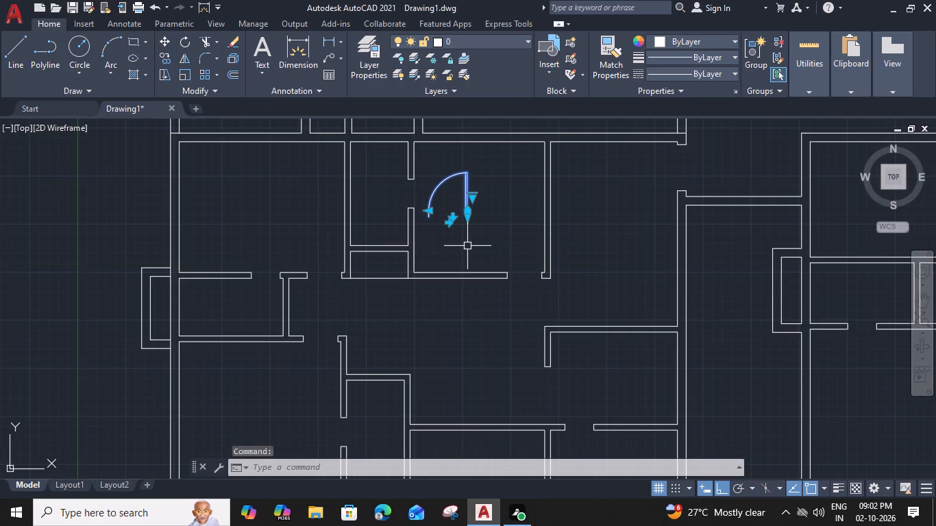
Move the door by its hinge-side lower end to the east jamb of the south-west room's north doorway.
{"action": "type", "text": "m"}
{"action": "key", "text": "space"}
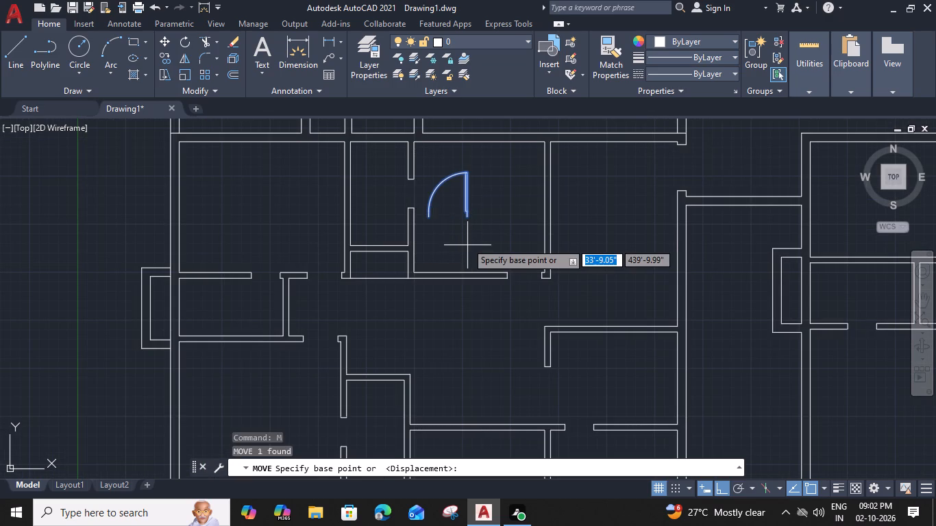
{"action": "left_click", "coordinate": [468, 218]}
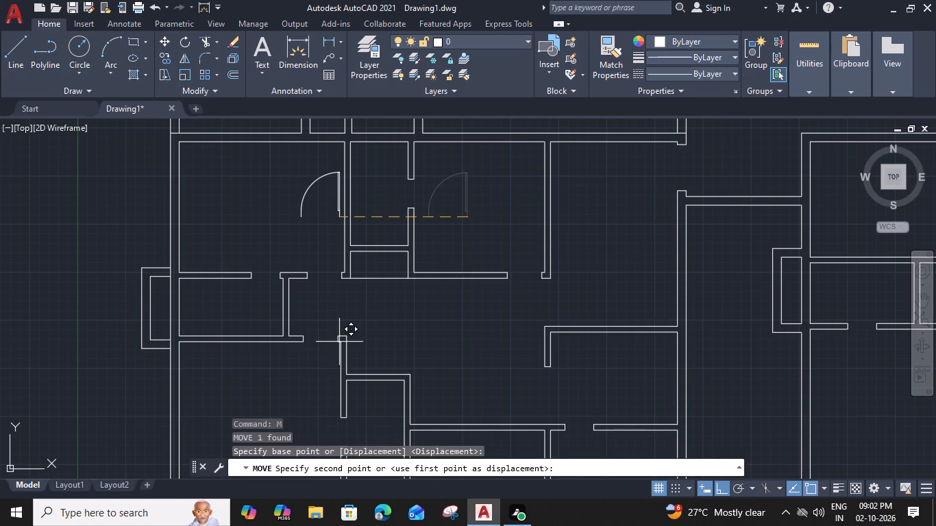
{"action": "left_click", "coordinate": [335, 345]}
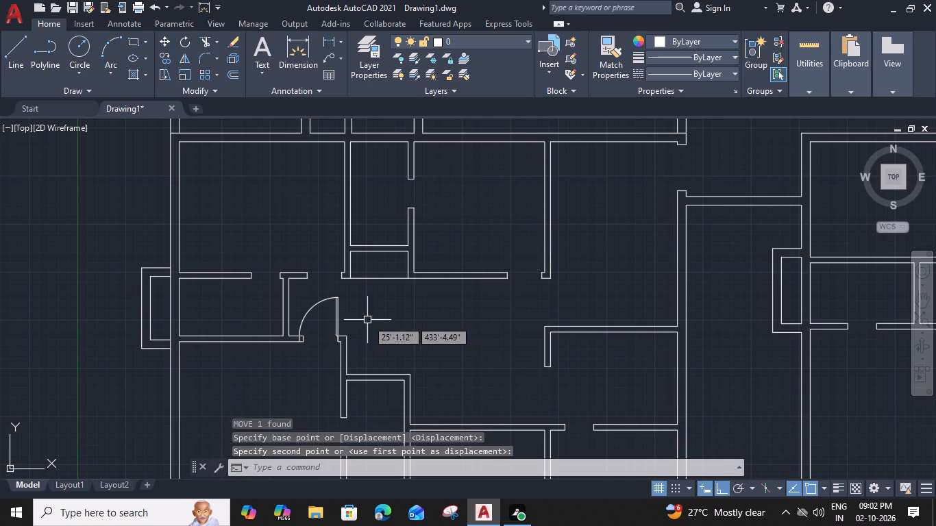
Scale the door by reference from its hinge-side lower end so its width spans the south-west room's north doorway to the west jamb.
{"action": "middle_click_drag", "start_coordinate": [368, 318], "coordinate": [478, 279]}
{"action": "left_click", "coordinate": [447, 279]}
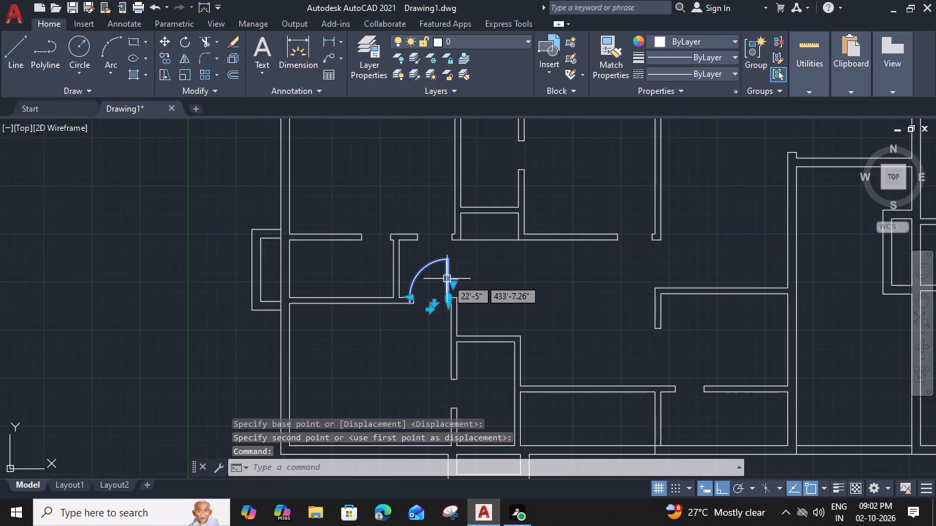
{"action": "key", "text": "s"}
{"action": "key", "text": "c"}
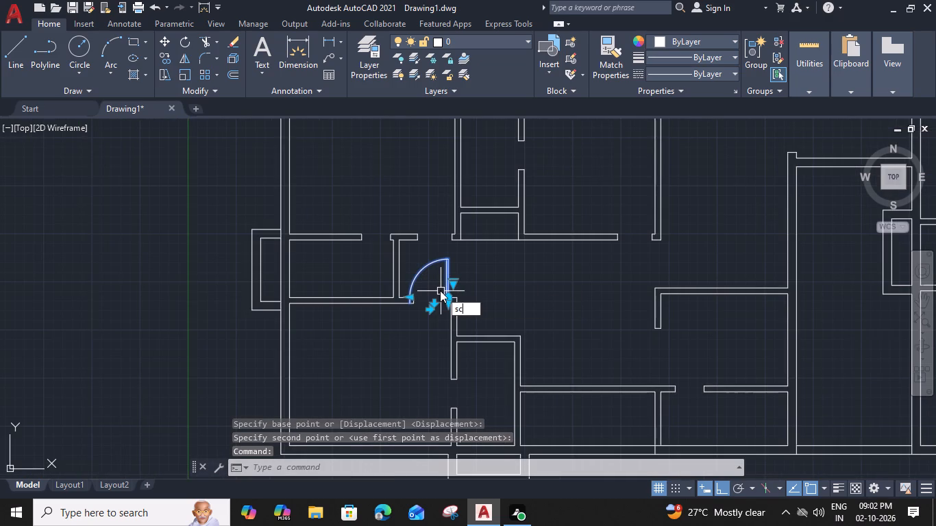
{"action": "key", "text": "space"}
{"action": "scroll", "coordinate": [451, 302], "scroll_direction": "up", "scroll_amount": 3}
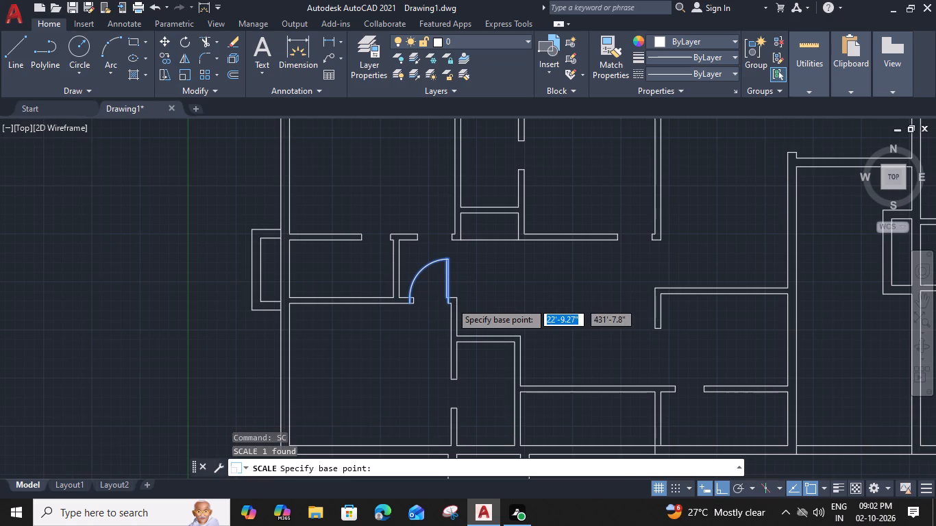
{"action": "left_click", "coordinate": [434, 314]}
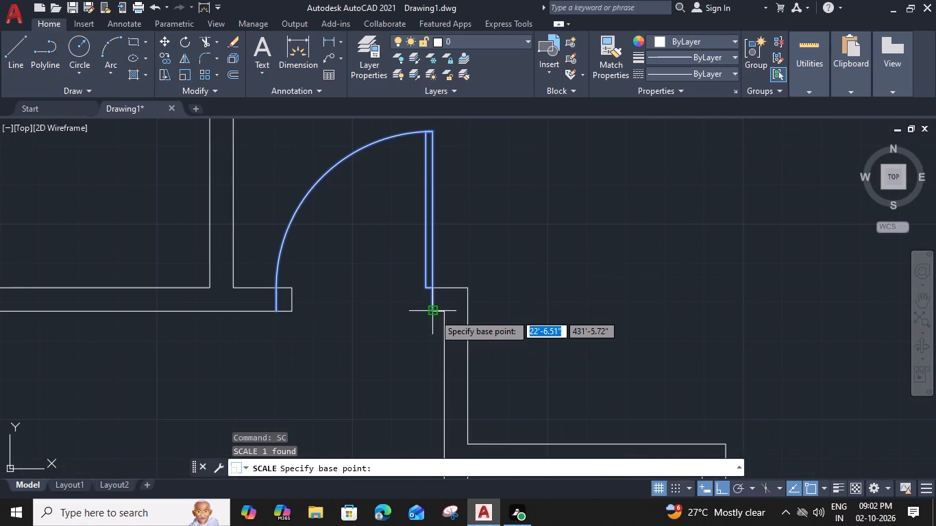
{"action": "type", "text": "r"}
{"action": "key", "text": "space"}
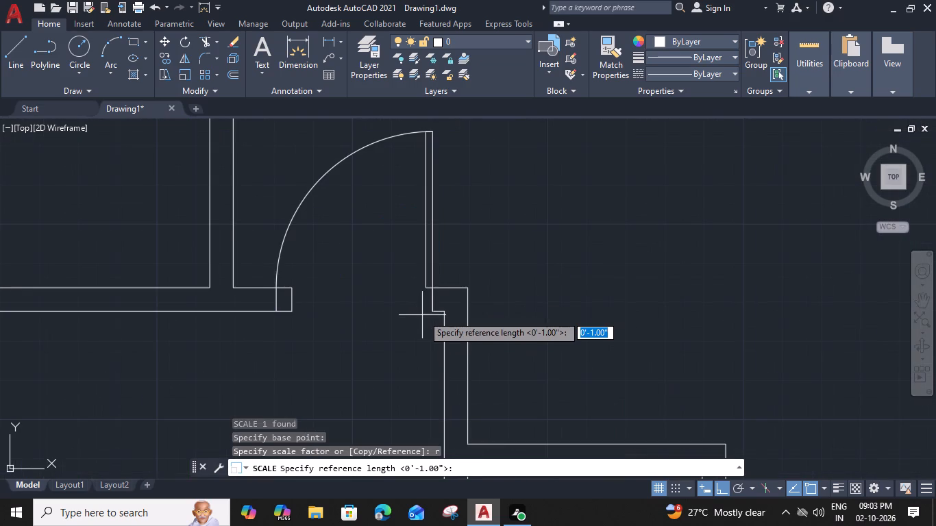
{"action": "left_click", "coordinate": [432, 313]}
{"action": "left_click", "coordinate": [275, 311]}
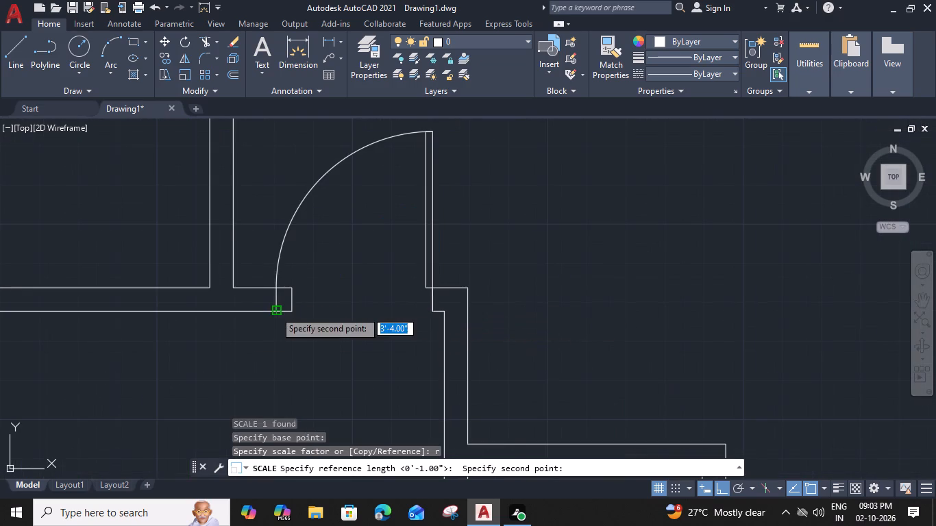
{"action": "left_click", "coordinate": [291, 310]}
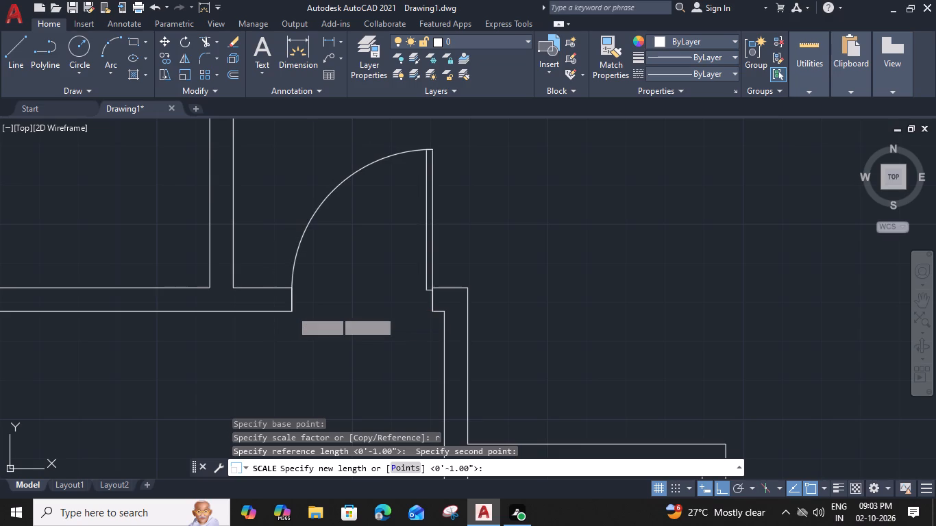
Flip the fitted door so it swings south into the south-west room, keeping its hinge on the east jamb.
{"action": "left_click", "coordinate": [428, 223]}
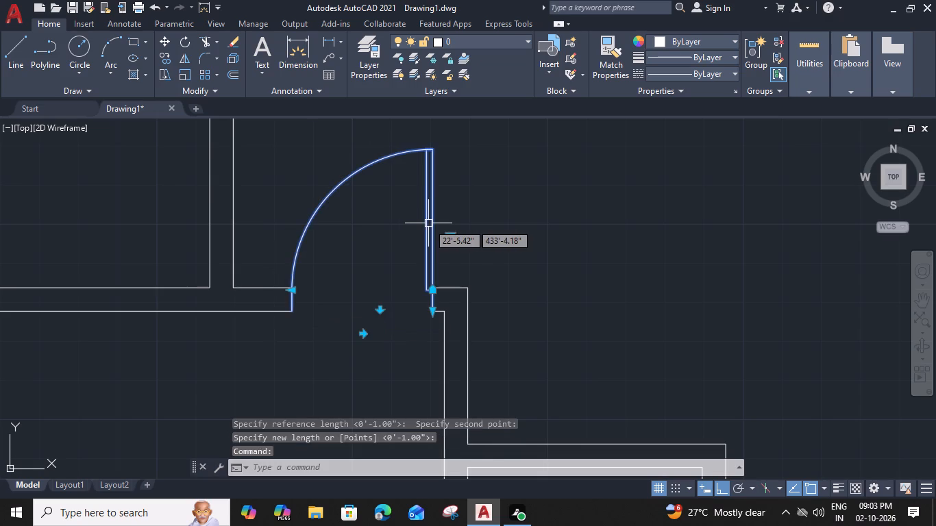
{"action": "left_click", "coordinate": [382, 309]}
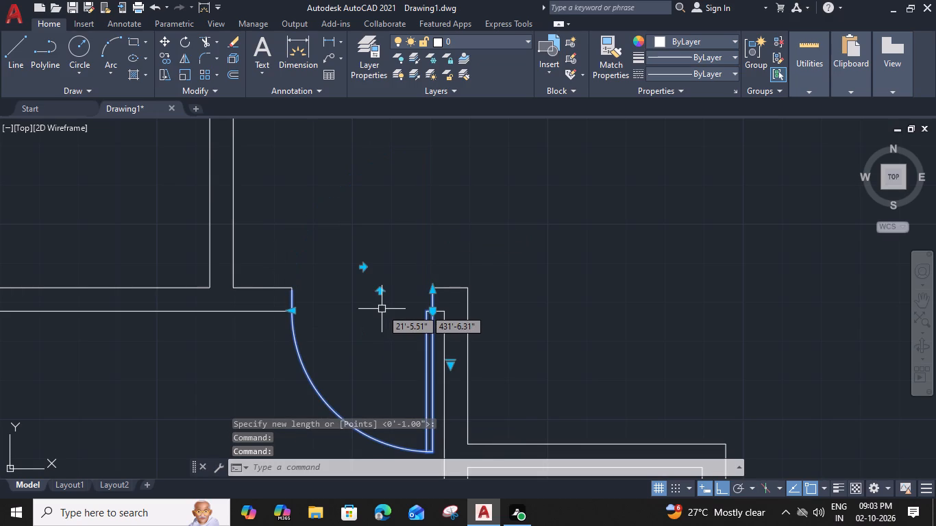
{"action": "left_click", "coordinate": [474, 232]}
{"action": "left_click", "coordinate": [411, 259]}
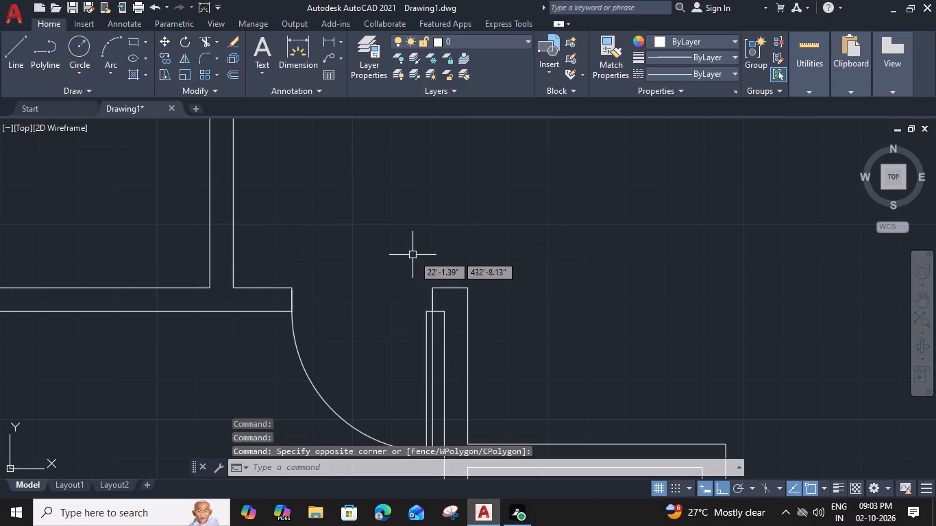
Copy the door by its hinge-side upper end to the east jambs of the north-west room's east doorway and the north-middle room's south doorway.
{"action": "left_click", "coordinate": [432, 334]}
{"action": "type", "text": "co"}
{"action": "key", "text": "space"}
{"action": "left_click", "coordinate": [431, 290]}
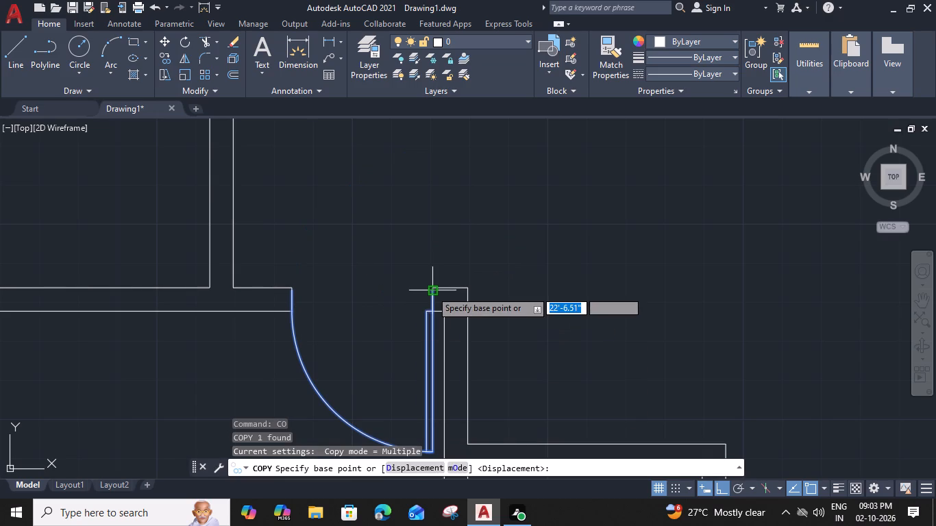
{"action": "scroll", "coordinate": [423, 254], "scroll_direction": "down", "scroll_amount": 2}
{"action": "middle_click_drag", "start_coordinate": [435, 234], "coordinate": [432, 299]}
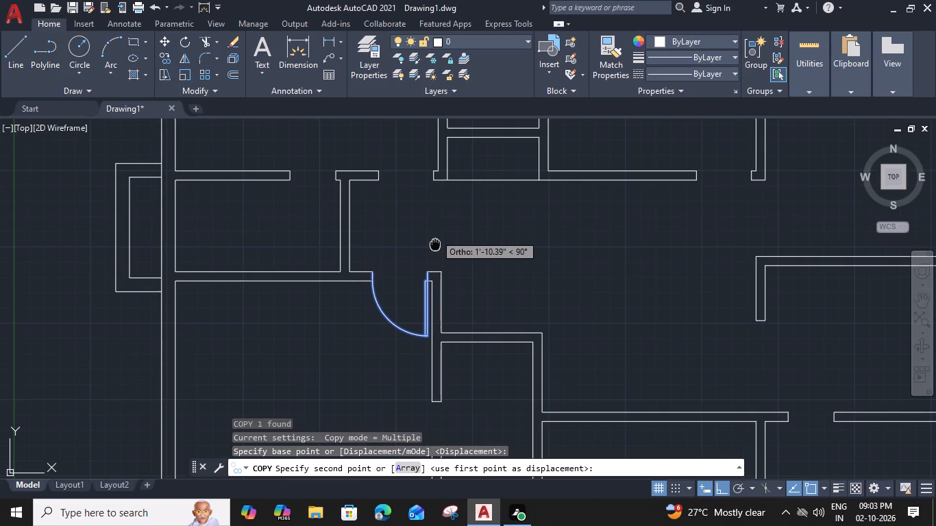
{"action": "scroll", "coordinate": [432, 234], "scroll_direction": "up", "scroll_amount": 2}
{"action": "left_click", "coordinate": [423, 229]}
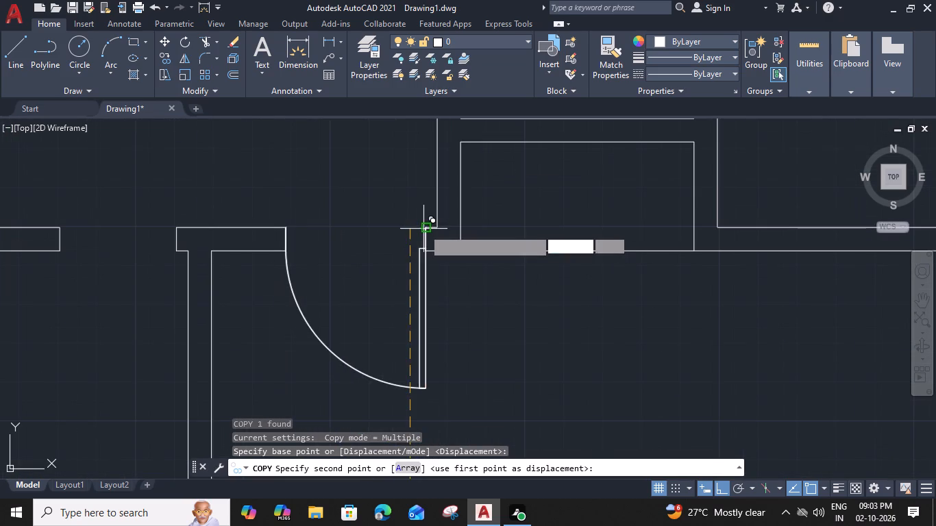
{"action": "scroll", "coordinate": [425, 312], "scroll_direction": "down", "scroll_amount": 2}
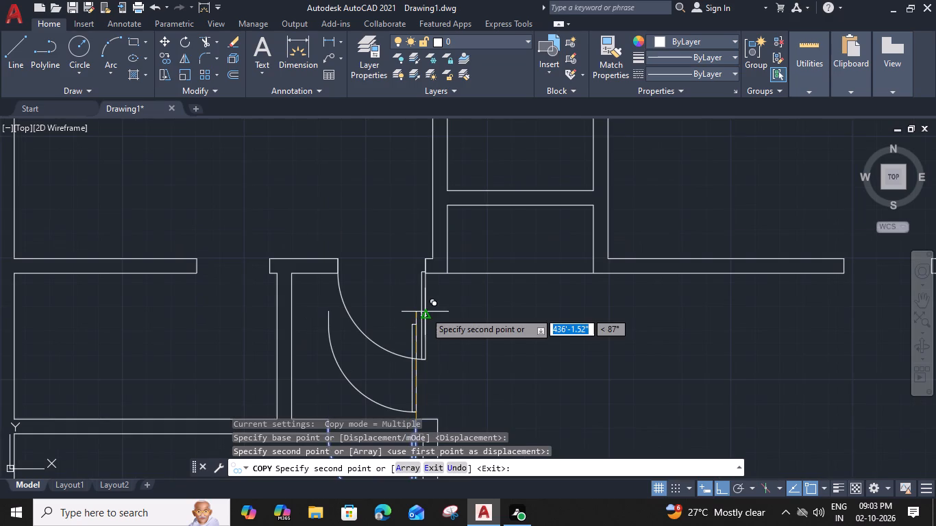
{"action": "middle_click_drag", "start_coordinate": [621, 277], "coordinate": [457, 259]}
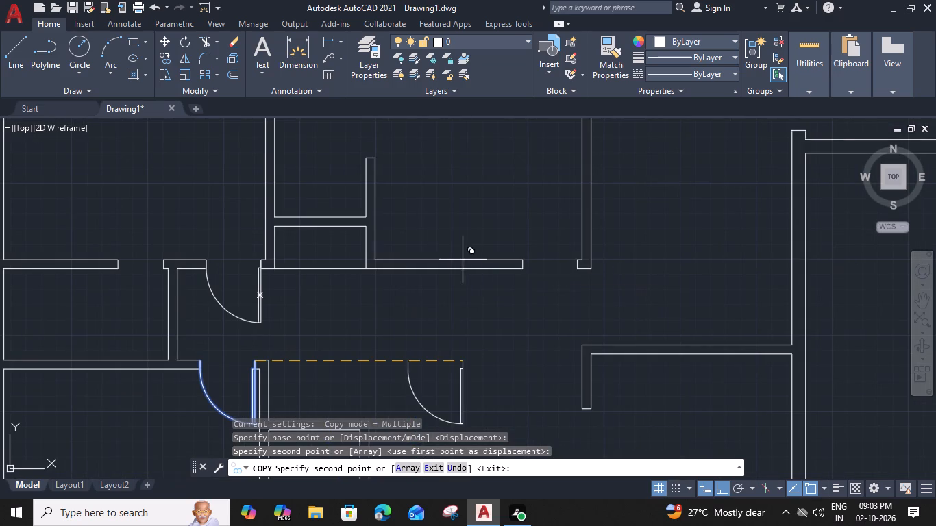
{"action": "scroll", "coordinate": [576, 260], "scroll_direction": "up", "scroll_amount": 3}
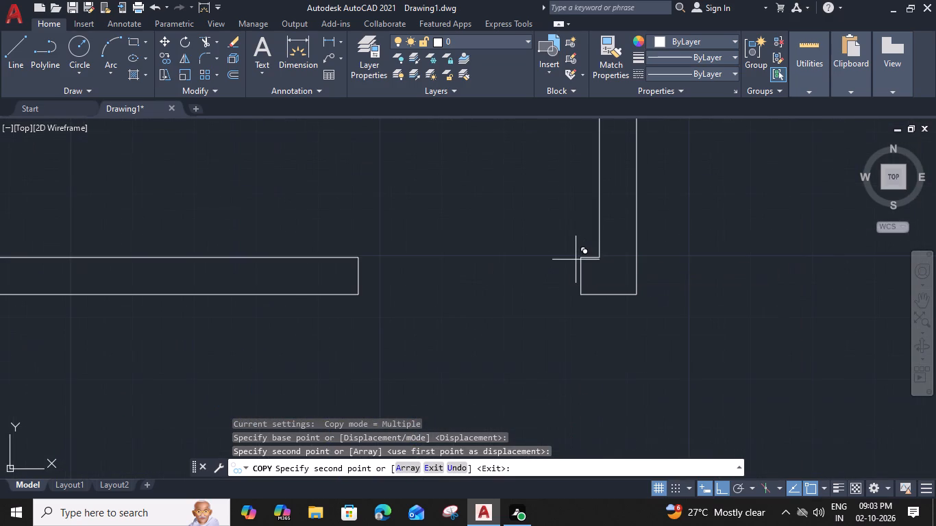
{"action": "left_click", "coordinate": [580, 258]}
Place another copy of the door at the east jamb of the narrower doorway in the south-east room's north wall.
{"action": "scroll", "coordinate": [580, 258], "scroll_direction": "down", "scroll_amount": 3}
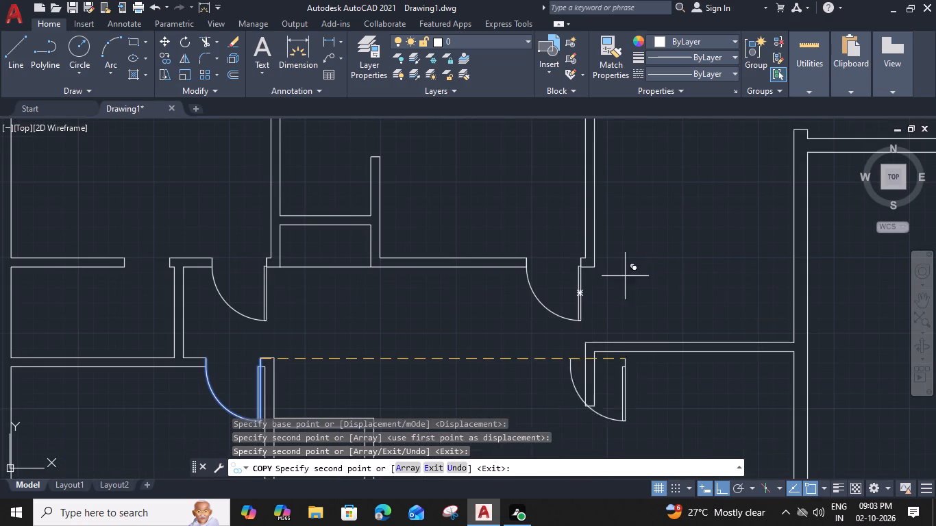
{"action": "middle_click_drag", "start_coordinate": [630, 262], "coordinate": [529, 125]}
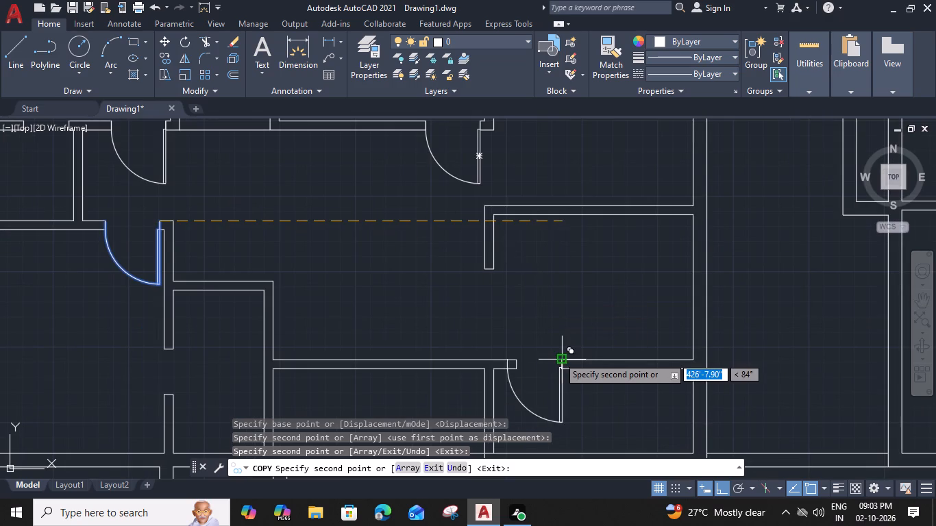
{"action": "left_click", "coordinate": [559, 358]}
{"action": "key", "text": "Escape"}
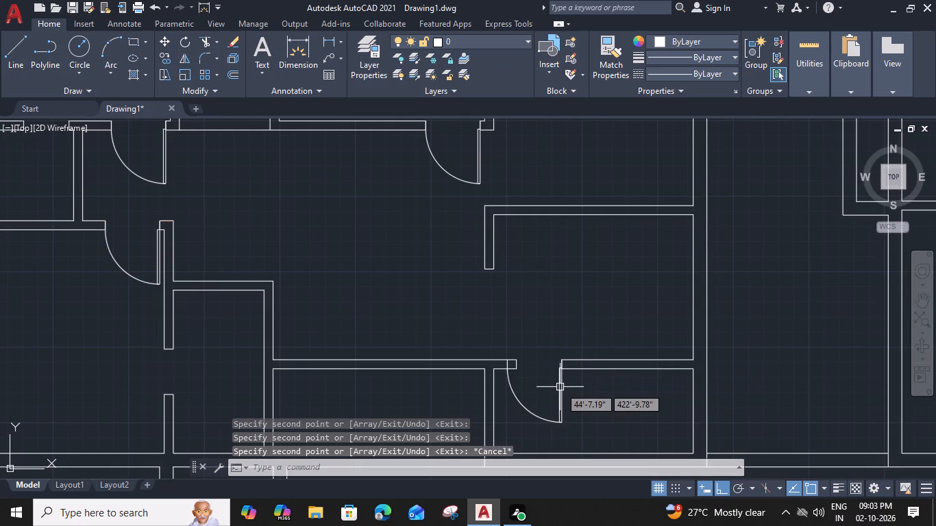
Scale the copied door at the south-east room's north doorway about its hinge-side end.
{"action": "left_click", "coordinate": [560, 387]}
{"action": "type", "text": "sc"}
{"action": "key", "text": "space"}
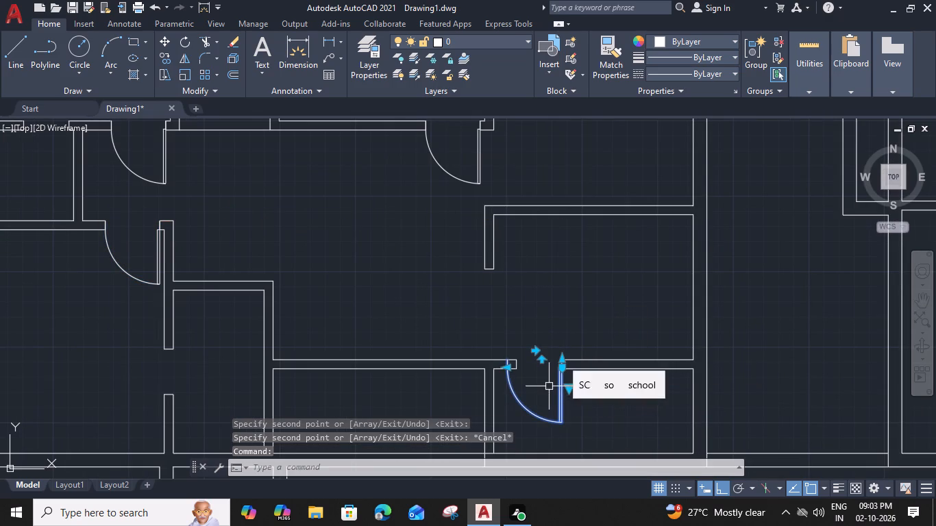
{"action": "middle_click_drag", "start_coordinate": [548, 386], "coordinate": [532, 345]}
{"action": "scroll", "coordinate": [546, 323], "scroll_direction": "up", "scroll_amount": 2}
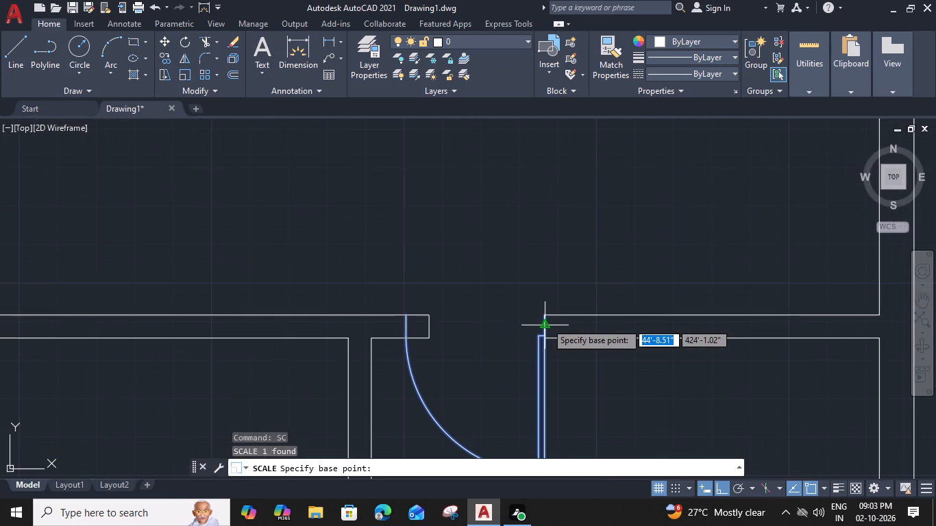
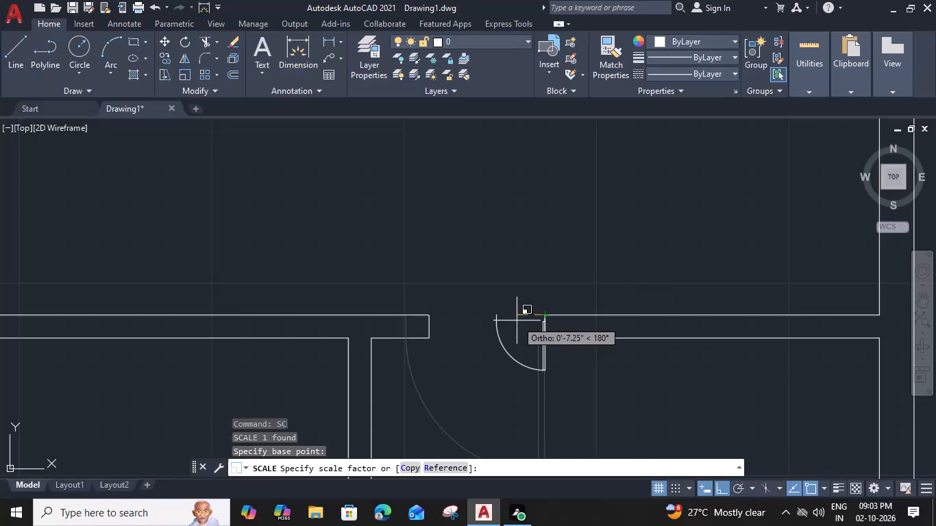
Scale the door by reference from its hinge corner, fitting its 3'-0" width to the 2'-6" opening above the small bottom room.
{"action": "key", "text": "r"}
{"action": "key", "text": "space"}
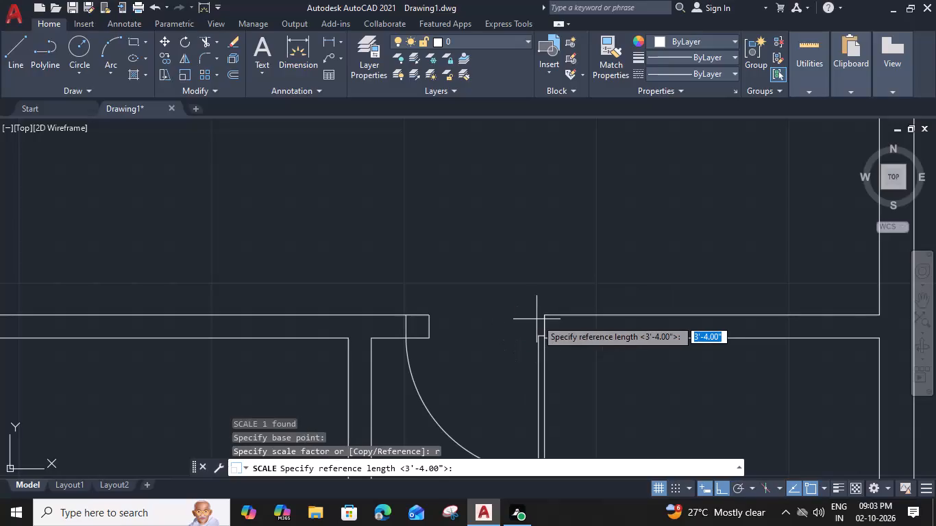
{"action": "left_click_drag", "start_coordinate": [544, 318], "coordinate": [537, 321]}
{"action": "left_click", "coordinate": [404, 319]}
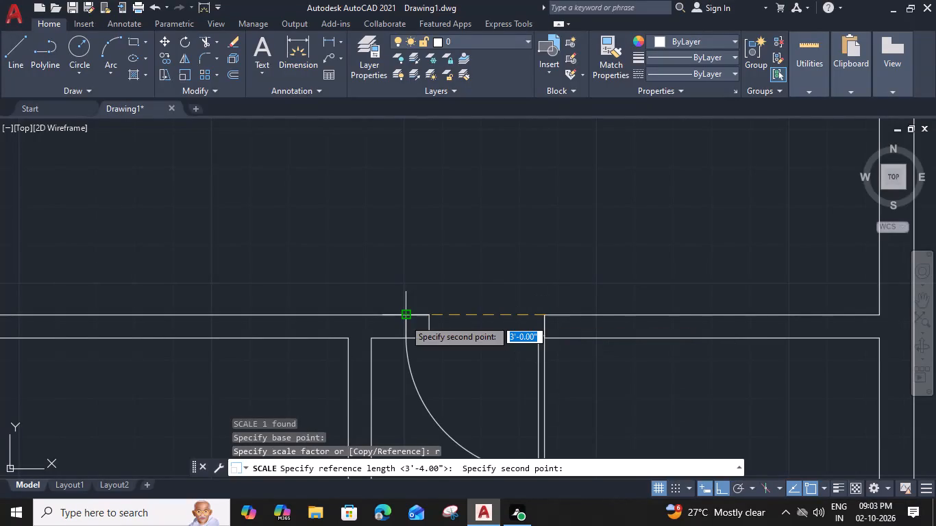
{"action": "left_click", "coordinate": [426, 319]}
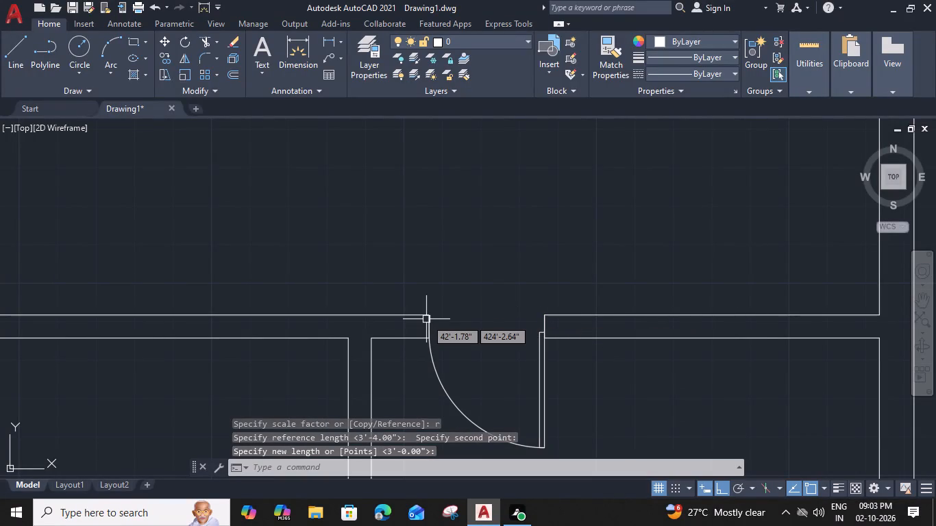
Flip the resized door horizontally so its hinge sits on the opposite jamb of the opening.
{"action": "left_click", "coordinate": [537, 368]}
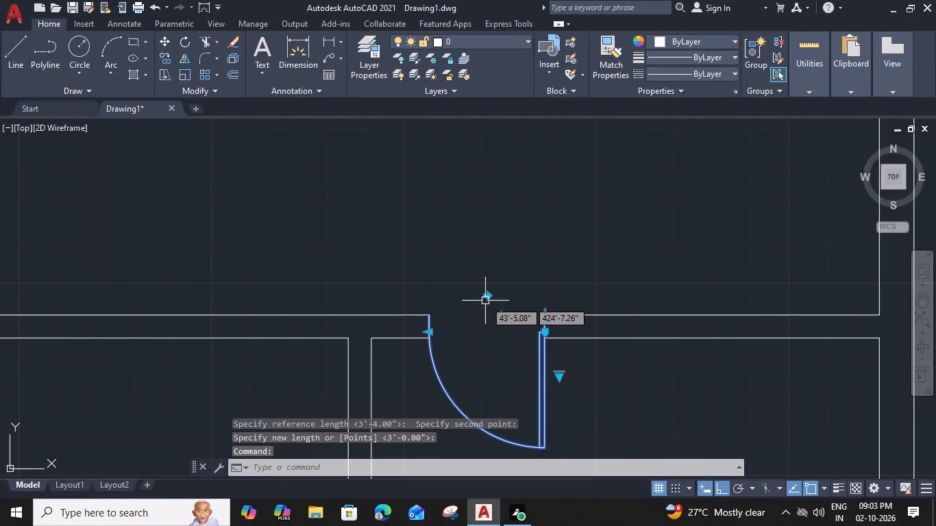
{"action": "left_click", "coordinate": [486, 298]}
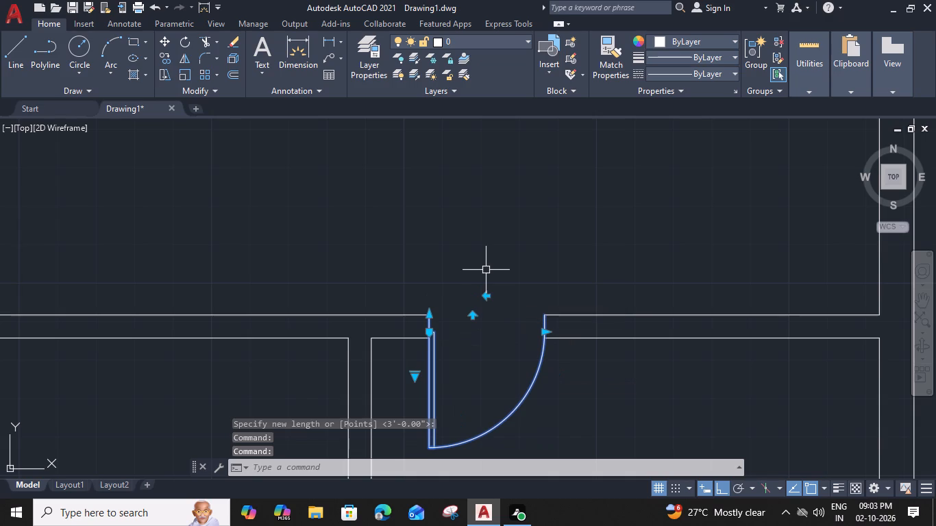
{"action": "key", "text": "Escape"}
Flip the two doors in the wall above the central corridor so they swing up into the rooms above.
{"action": "scroll", "coordinate": [486, 270], "scroll_direction": "down", "scroll_amount": 3}
{"action": "middle_click_drag", "start_coordinate": [473, 264], "coordinate": [489, 348]}
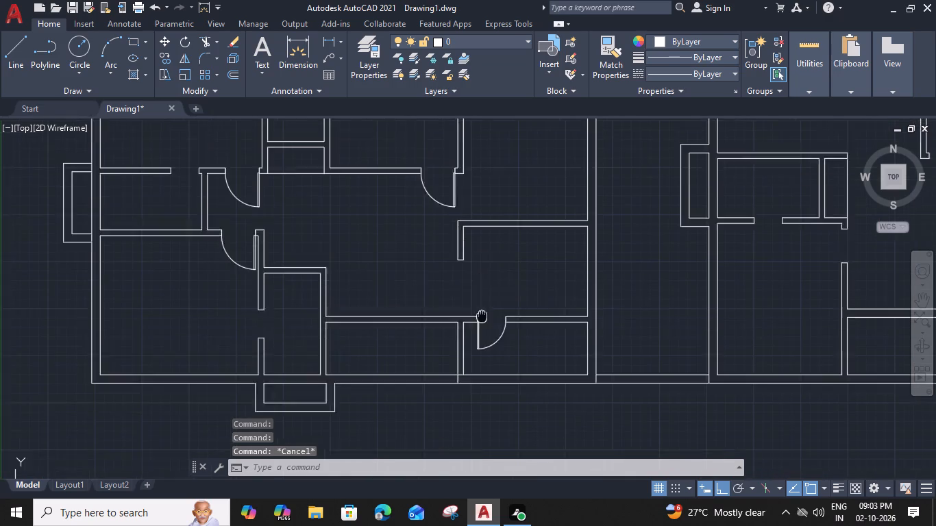
{"action": "middle_click_drag", "start_coordinate": [489, 348], "coordinate": [497, 382]}
{"action": "left_click", "coordinate": [471, 288]}
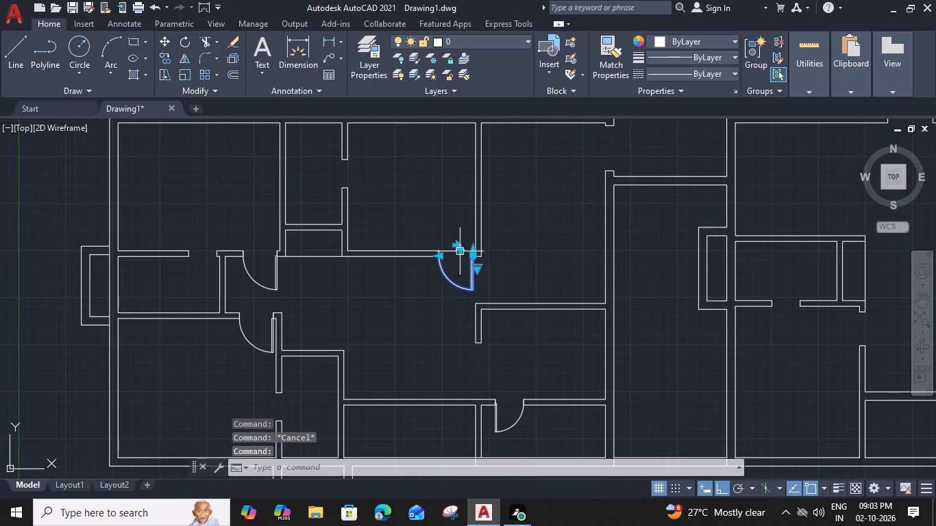
{"action": "left_click", "coordinate": [460, 253]}
{"action": "middle_click_drag", "start_coordinate": [317, 298], "coordinate": [426, 297]}
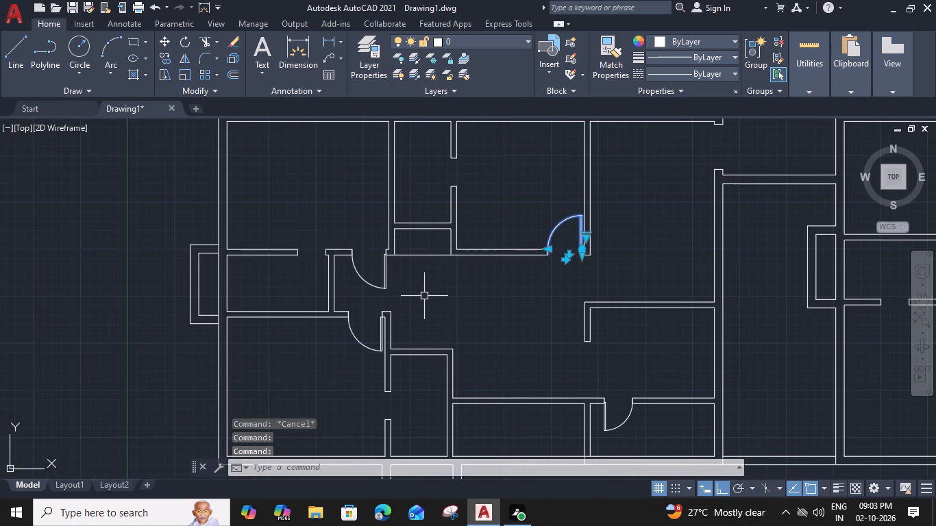
{"action": "left_click", "coordinate": [378, 287]}
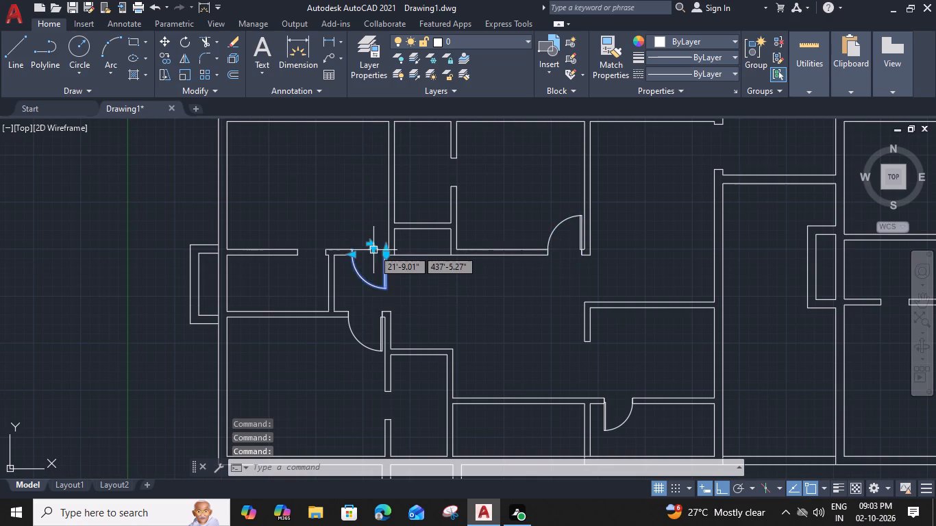
{"action": "left_click", "coordinate": [373, 249]}
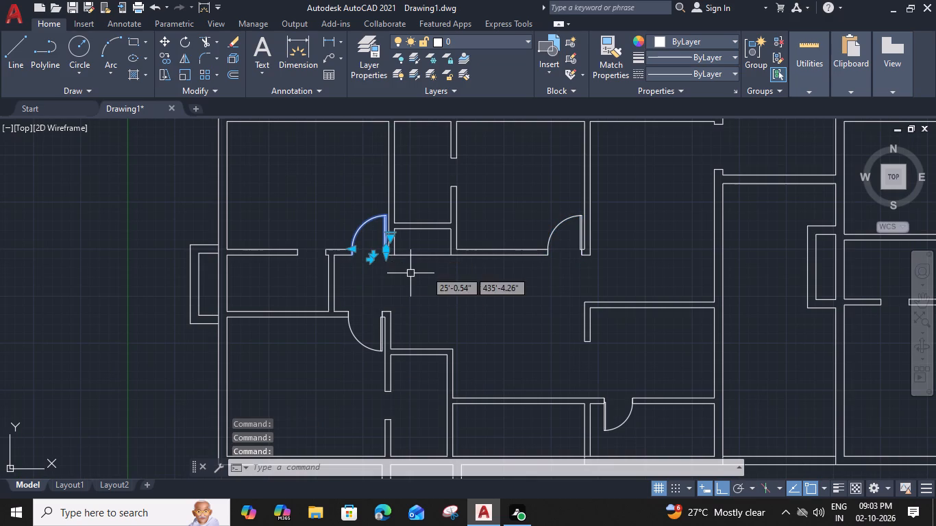
{"action": "key", "text": "Escape"}
Copy the lower-left room's door by its hinge corner to the narrower opening in the wall above the small western room.
{"action": "middle_click_drag", "start_coordinate": [398, 286], "coordinate": [478, 284]}
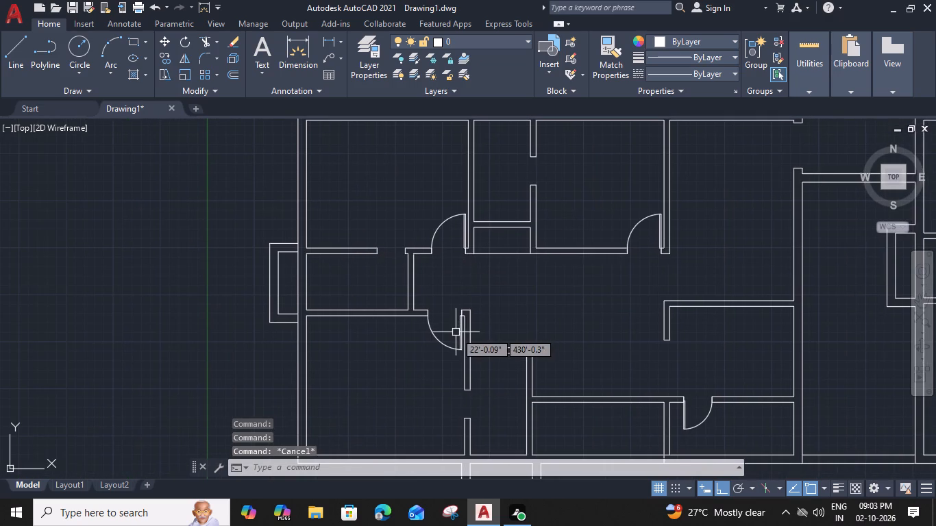
{"action": "left_click", "coordinate": [460, 332]}
{"action": "type", "text": "co"}
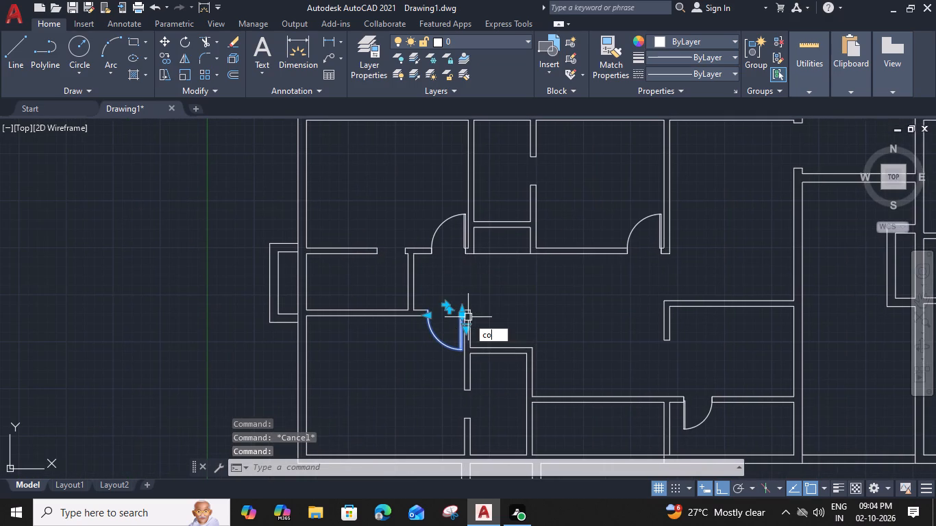
{"action": "key", "text": "space"}
{"action": "scroll", "coordinate": [466, 316], "scroll_direction": "up", "scroll_amount": 3}
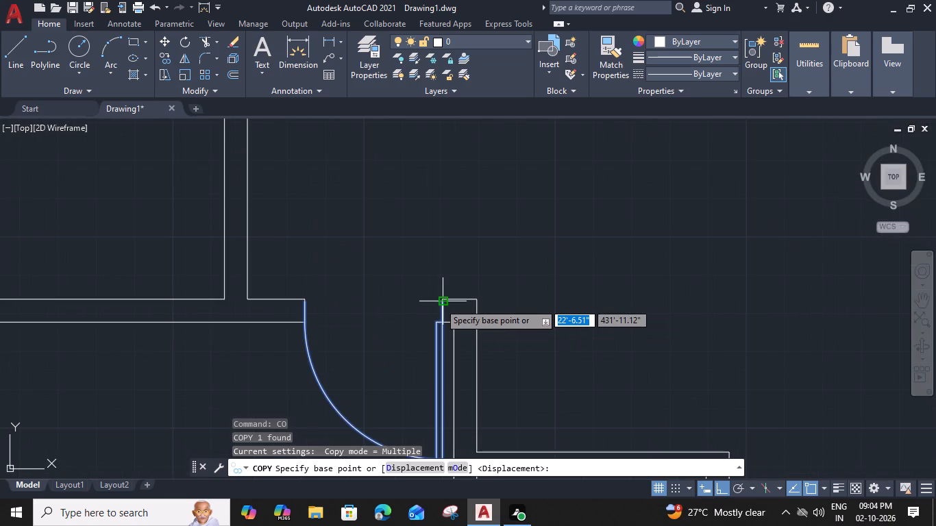
{"action": "left_click", "coordinate": [440, 303]}
{"action": "scroll", "coordinate": [353, 302], "scroll_direction": "down", "scroll_amount": 2}
{"action": "middle_click_drag", "start_coordinate": [347, 275], "coordinate": [489, 333]}
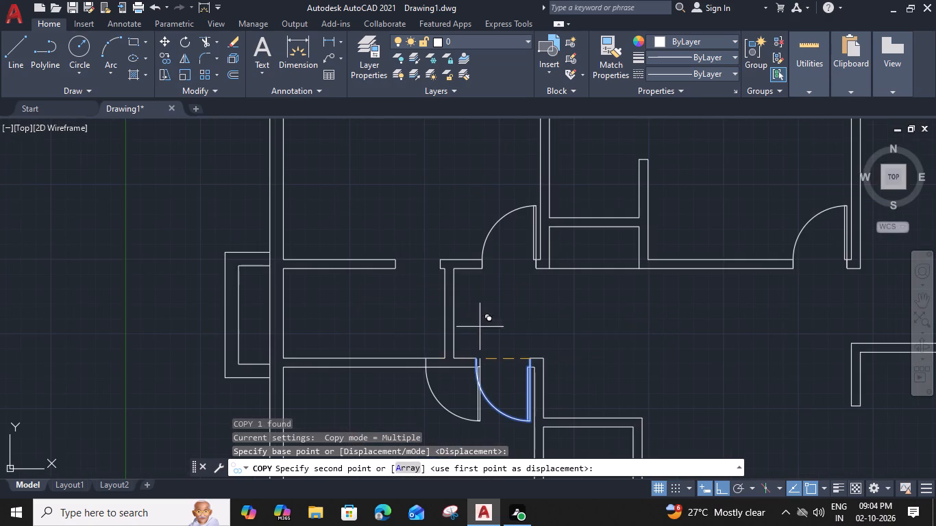
{"action": "scroll", "coordinate": [433, 261], "scroll_direction": "up", "scroll_amount": 2}
{"action": "left_click", "coordinate": [449, 255]}
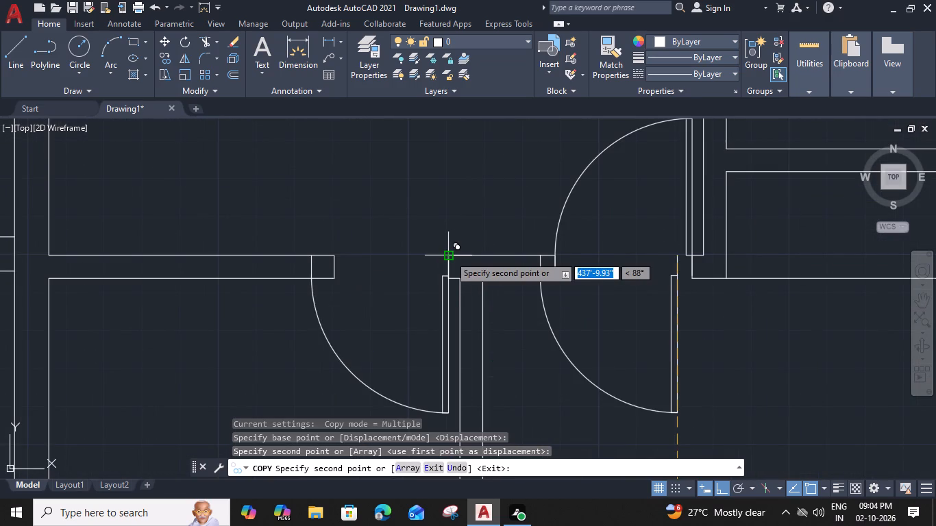
{"action": "key", "text": "Escape"}
Scale the copied door by reference from its hinge corner, fitting its 3'-0" width to the 2'-6" opening.
{"action": "left_click", "coordinate": [445, 298]}
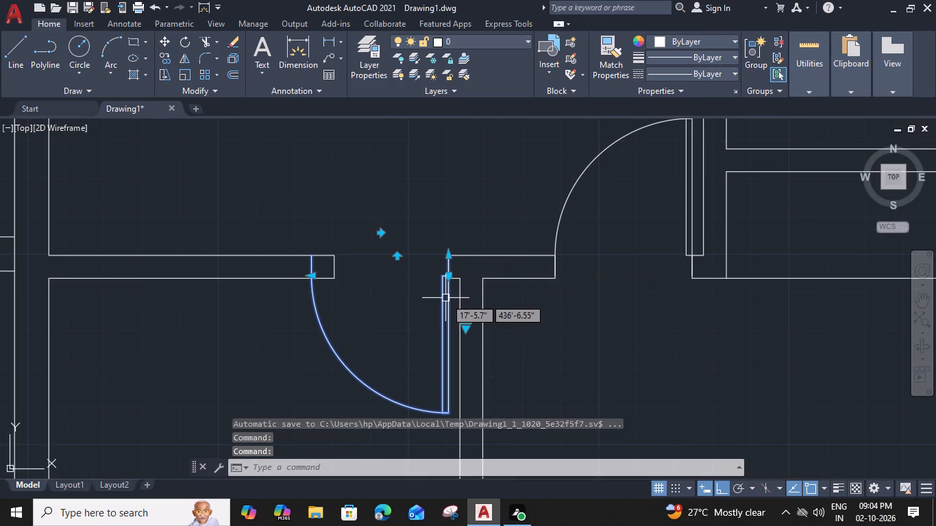
{"action": "type", "text": "sc"}
{"action": "key", "text": "space"}
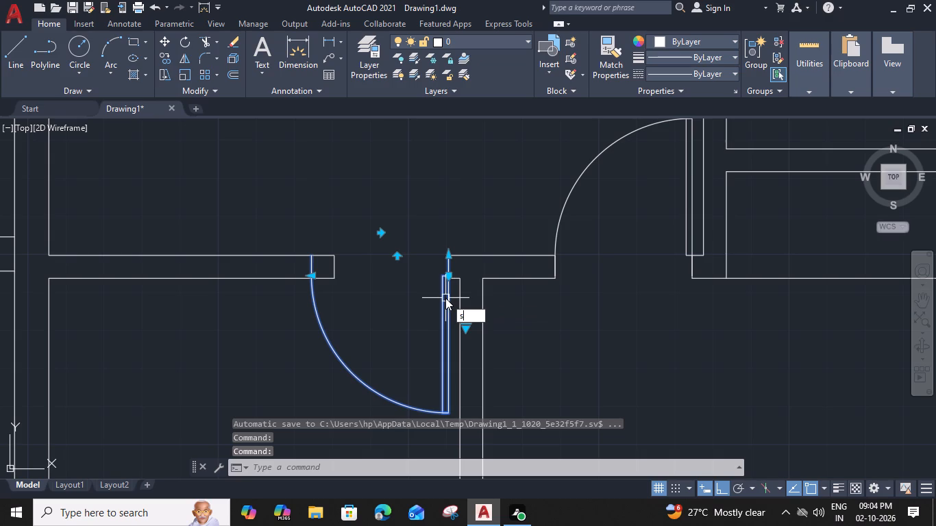
{"action": "left_click", "coordinate": [447, 254]}
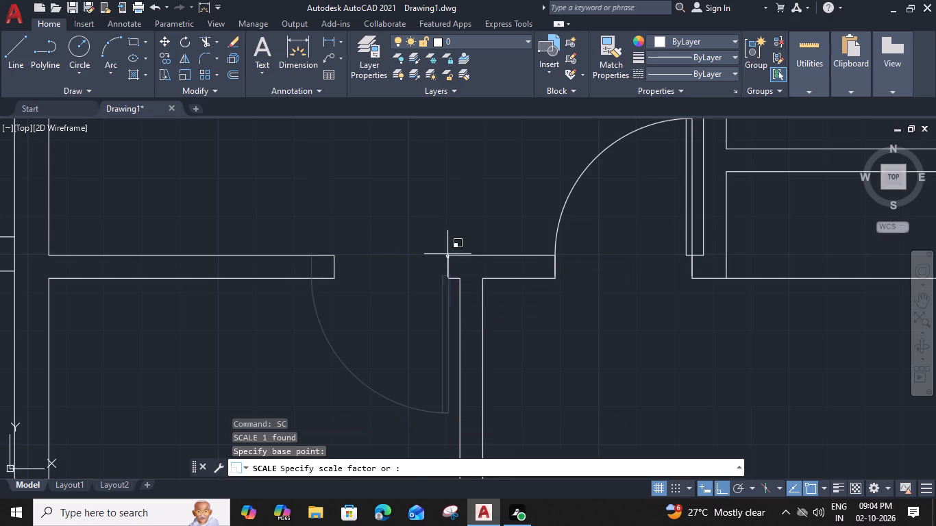
{"action": "type", "text": "r"}
{"action": "key", "text": "space"}
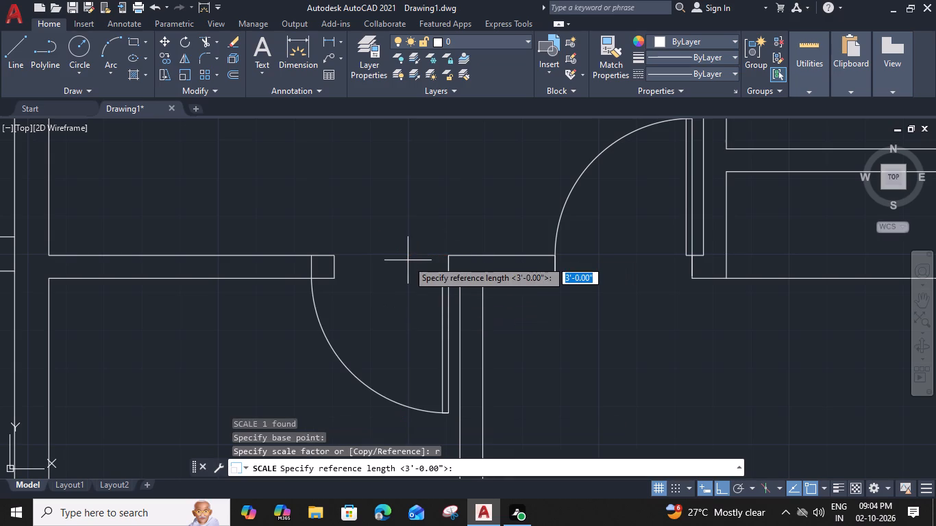
{"action": "left_click", "coordinate": [448, 258]}
{"action": "left_click", "coordinate": [309, 257]}
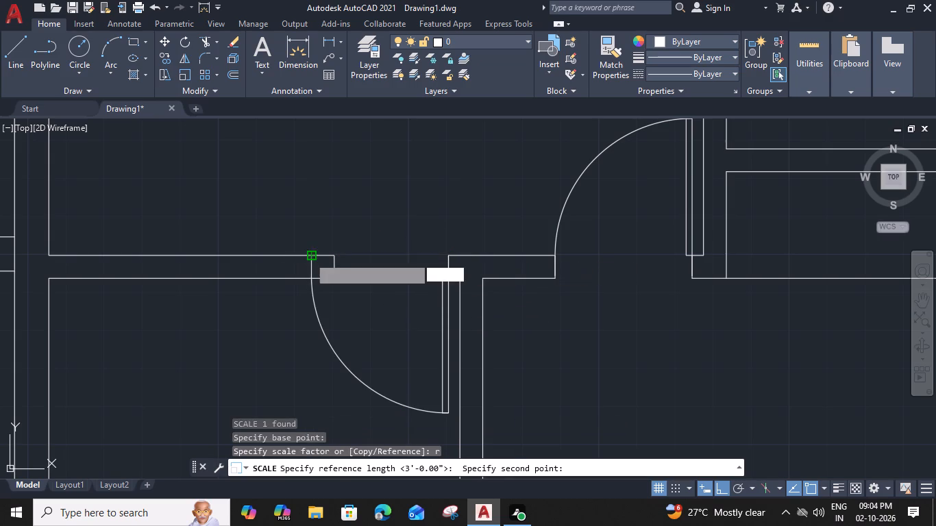
{"action": "left_click", "coordinate": [334, 255]}
Copy the 2'-6" door by its hinge corner to the opening in the vertical wall between the two upper rooms.
{"action": "scroll", "coordinate": [497, 276], "scroll_direction": "down", "scroll_amount": 2}
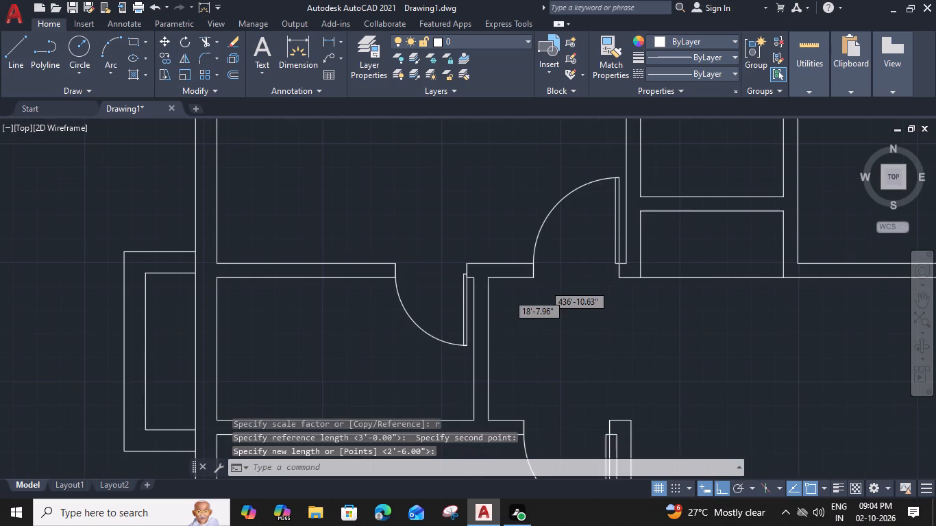
{"action": "middle_click_drag", "start_coordinate": [597, 302], "coordinate": [404, 324]}
{"action": "left_click", "coordinate": [273, 337]}
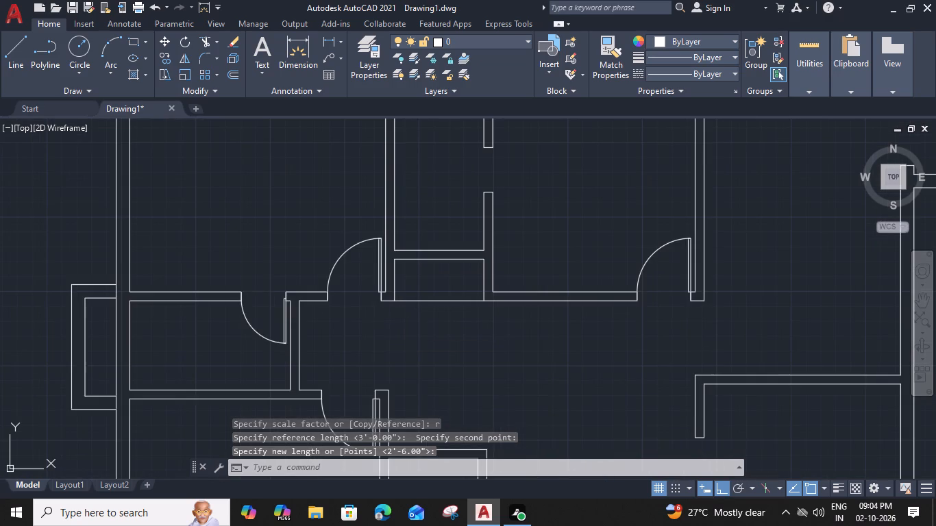
{"action": "key", "text": "c"}
{"action": "key", "text": "o"}
{"action": "key", "text": "space"}
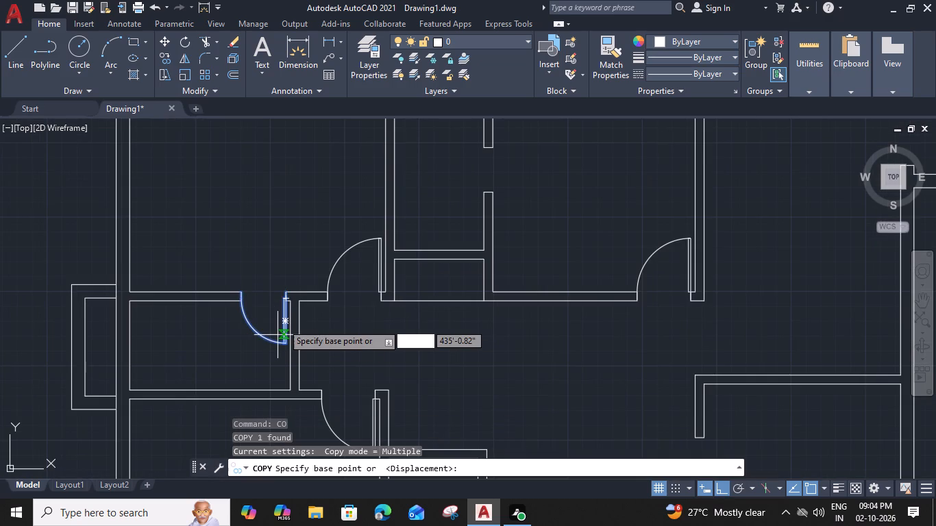
{"action": "left_click", "coordinate": [288, 292]}
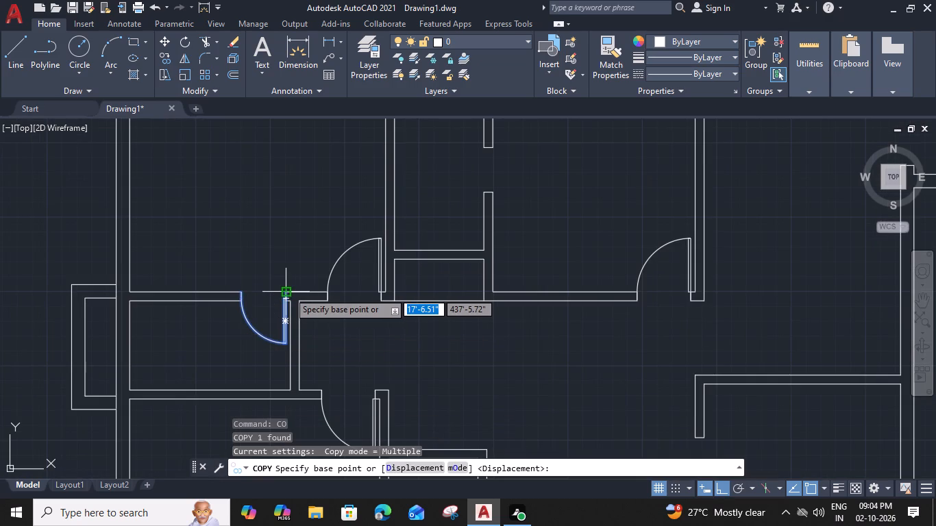
{"action": "left_click", "coordinate": [491, 192]}
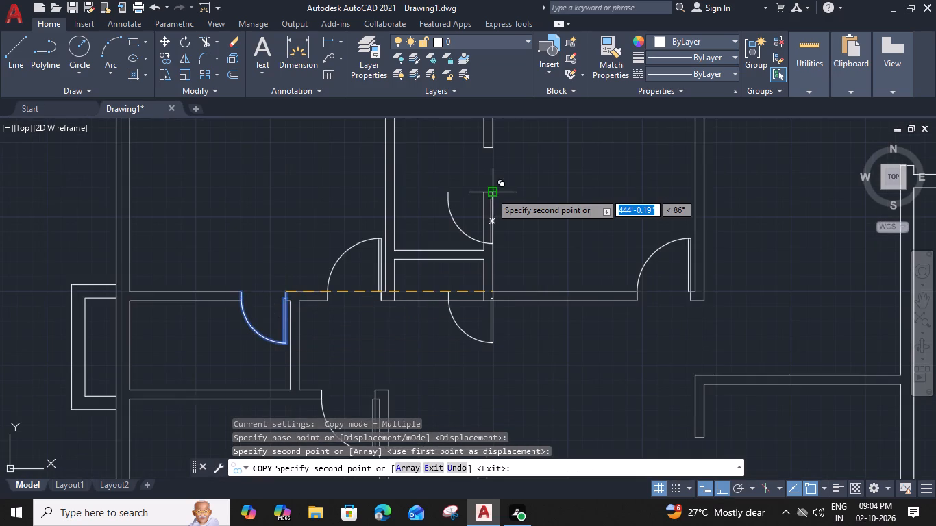
{"action": "key", "text": "Escape"}
Rotate the new door copy 90° clockwise about its hinge corner so it spans the vertical wall's opening.
{"action": "left_click", "coordinate": [456, 223]}
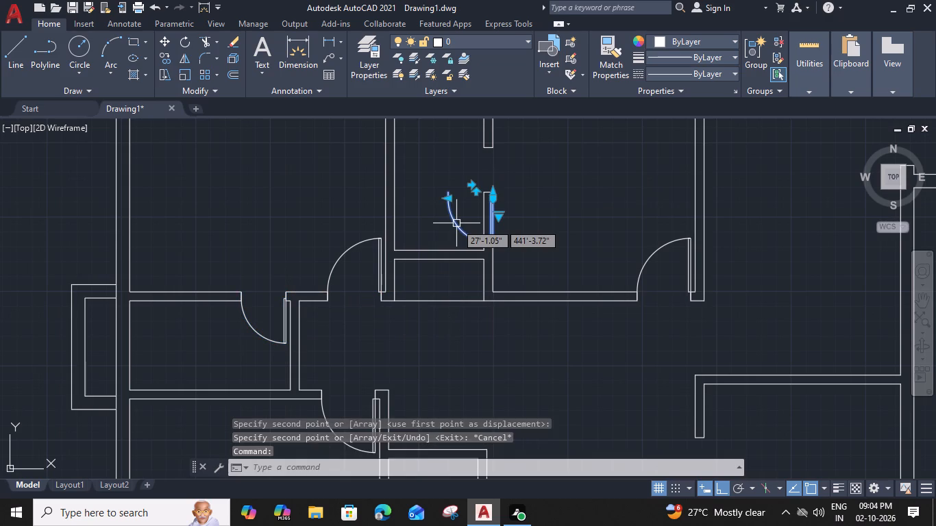
{"action": "type", "text": "ro"}
{"action": "key", "text": "space"}
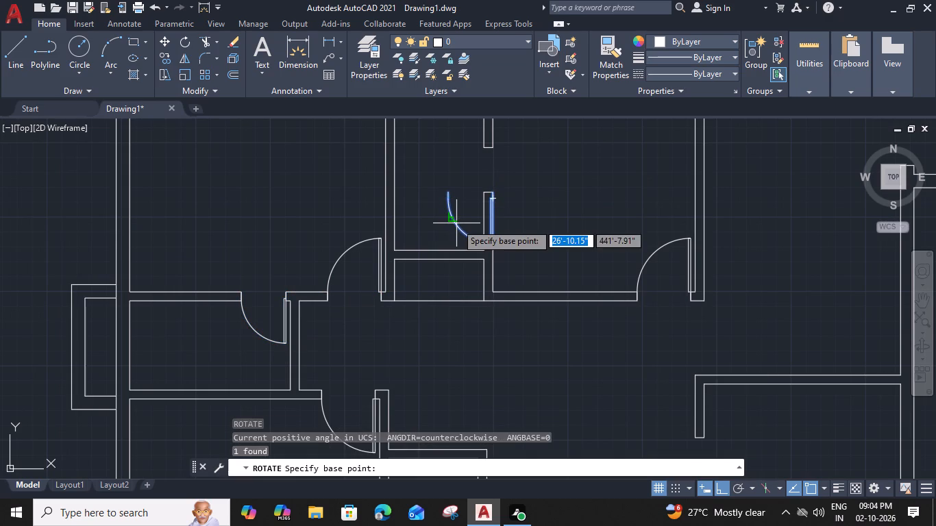
{"action": "left_click", "coordinate": [495, 192]}
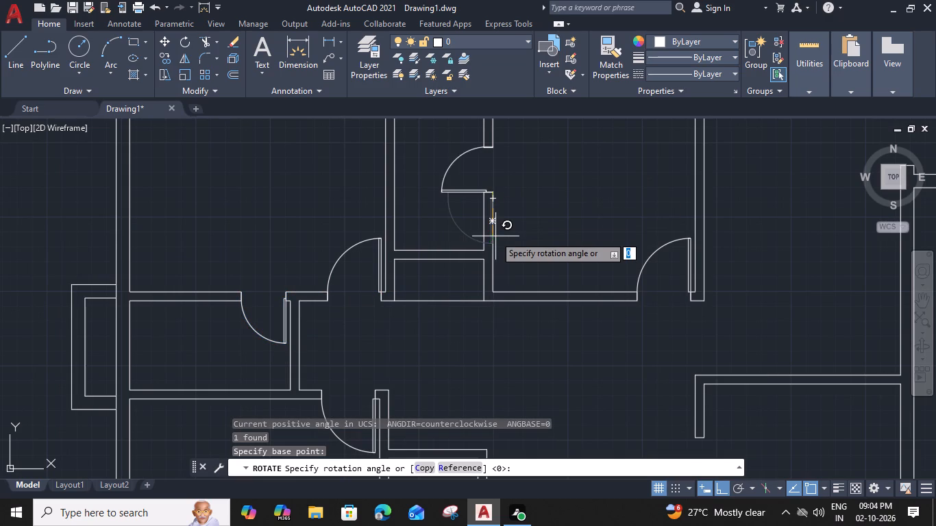
{"action": "scroll", "coordinate": [493, 230], "scroll_direction": "up", "scroll_amount": 3}
{"action": "left_click", "coordinate": [490, 229]}
Copy the rotated door by its hinge corner to the opening in the apartment's east wall, near the top.
{"action": "scroll", "coordinate": [490, 229], "scroll_direction": "down", "scroll_amount": 1}
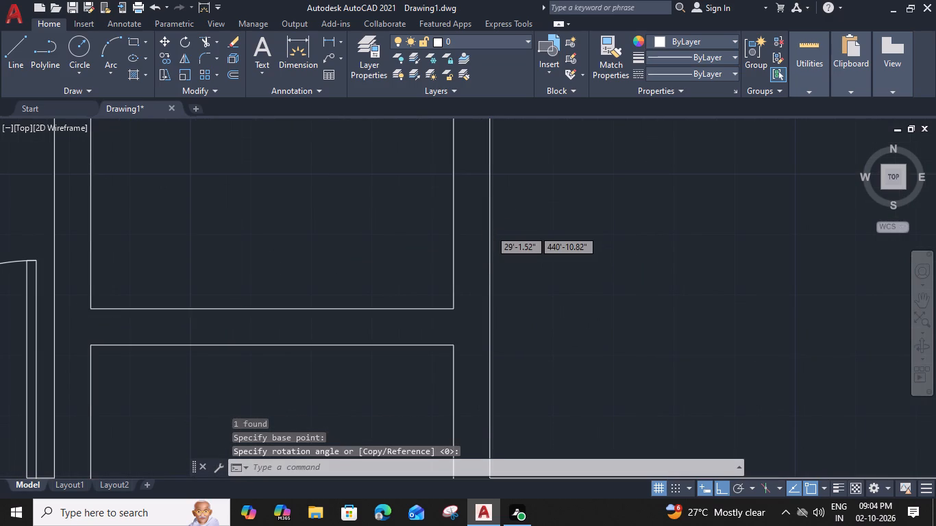
{"action": "scroll", "coordinate": [490, 229], "scroll_direction": "down", "scroll_amount": 4}
{"action": "middle_click_drag", "start_coordinate": [526, 279], "coordinate": [472, 277]}
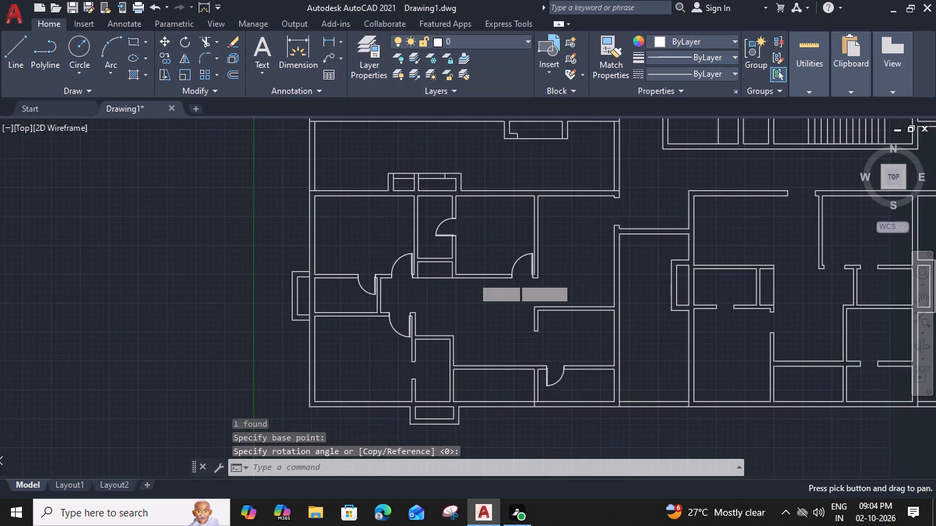
{"action": "left_click", "coordinate": [442, 225]}
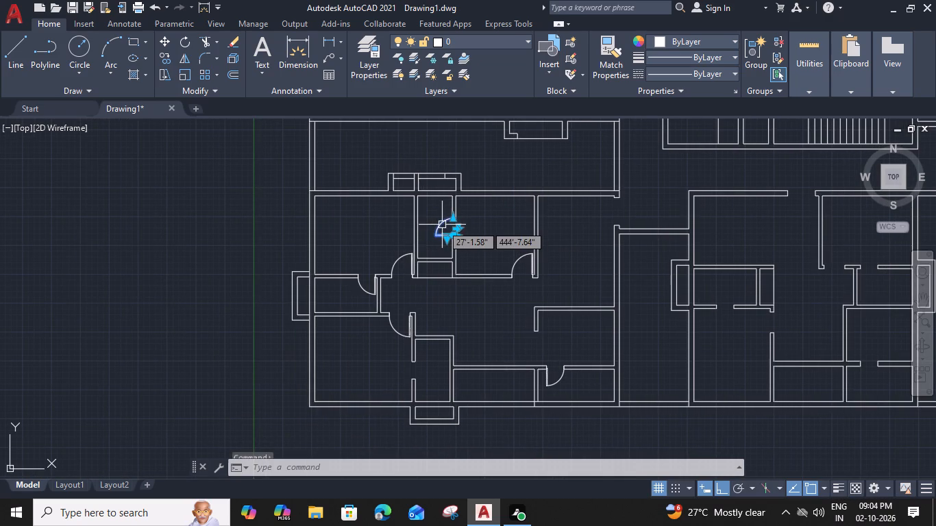
{"action": "type", "text": "co"}
{"action": "key", "text": "space"}
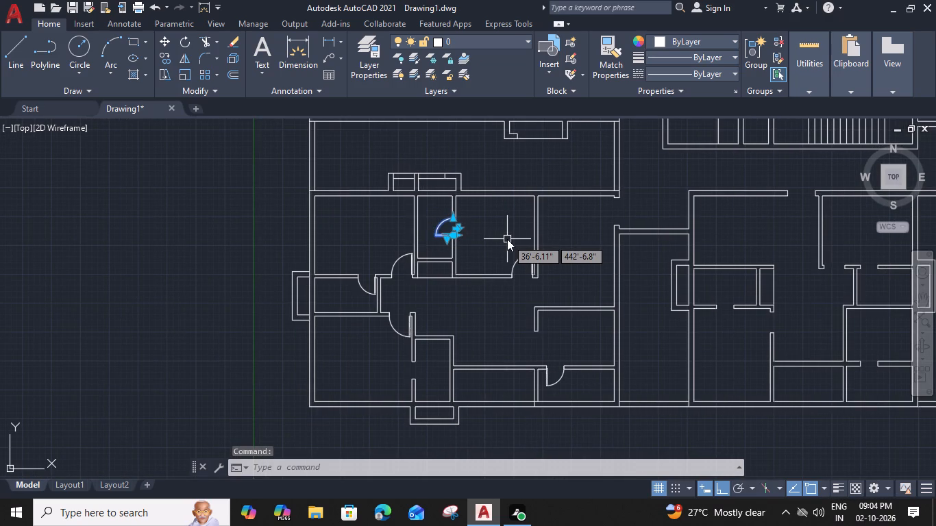
{"action": "scroll", "coordinate": [462, 236], "scroll_direction": "up", "scroll_amount": 4}
{"action": "left_click", "coordinate": [415, 231]}
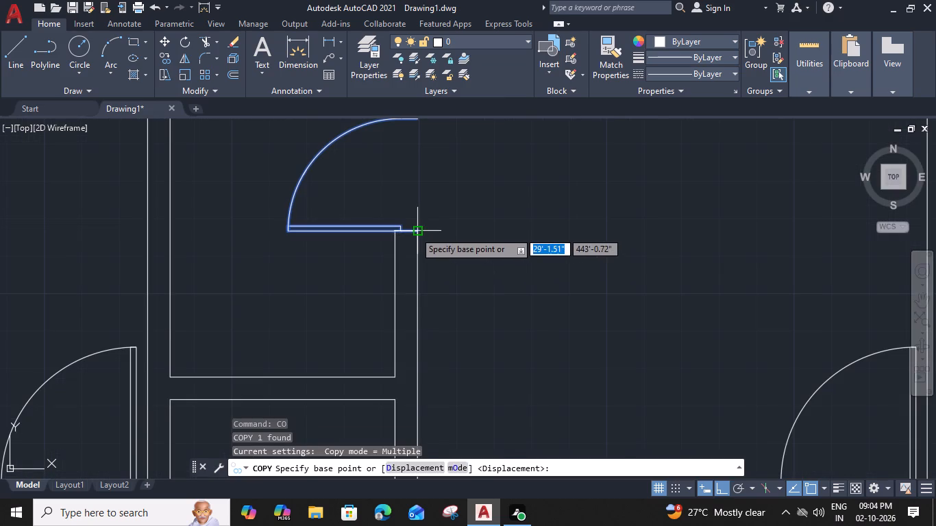
{"action": "scroll", "coordinate": [415, 231], "scroll_direction": "down", "scroll_amount": 3}
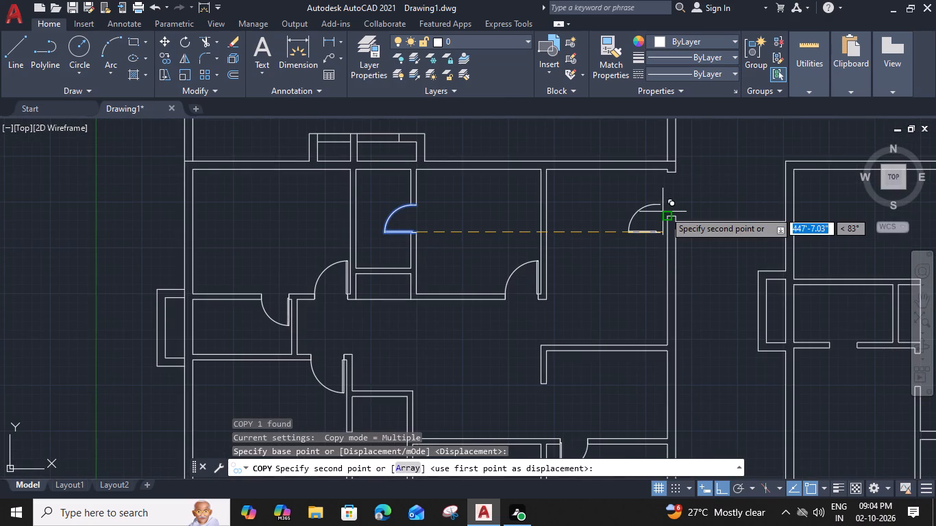
{"action": "left_click", "coordinate": [679, 217]}
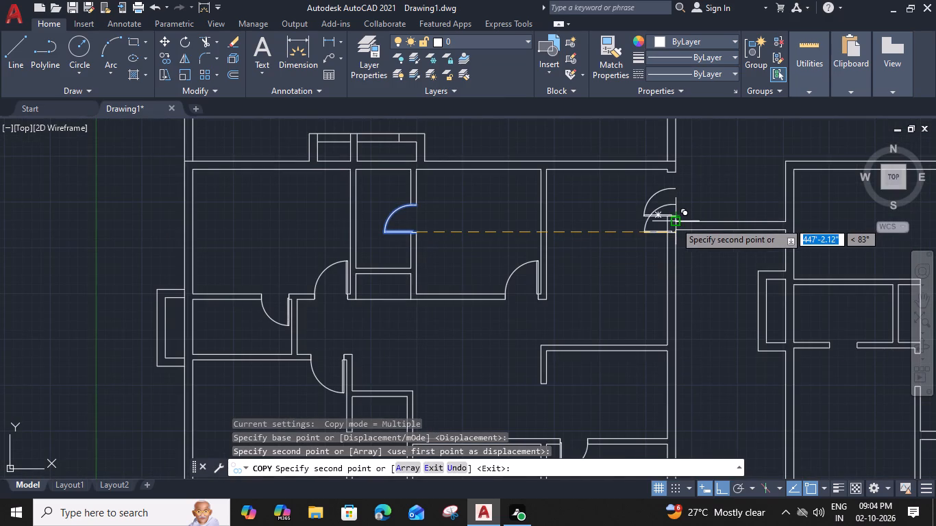
Flip the copied door in the east wall's opening so its hinge is at the north end of the swing.
{"action": "key", "text": "Escape"}
{"action": "middle_click_drag", "start_coordinate": [675, 204], "coordinate": [571, 238]}
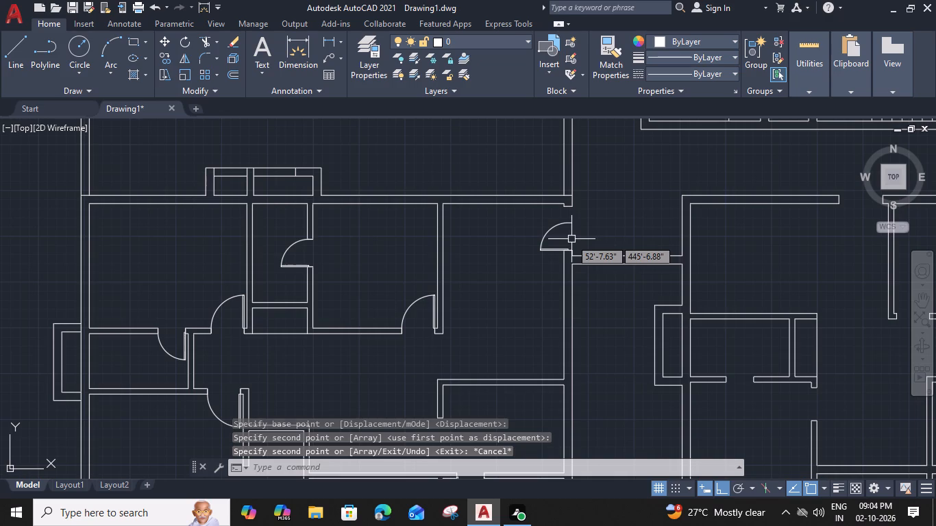
{"action": "left_click", "coordinate": [561, 222]}
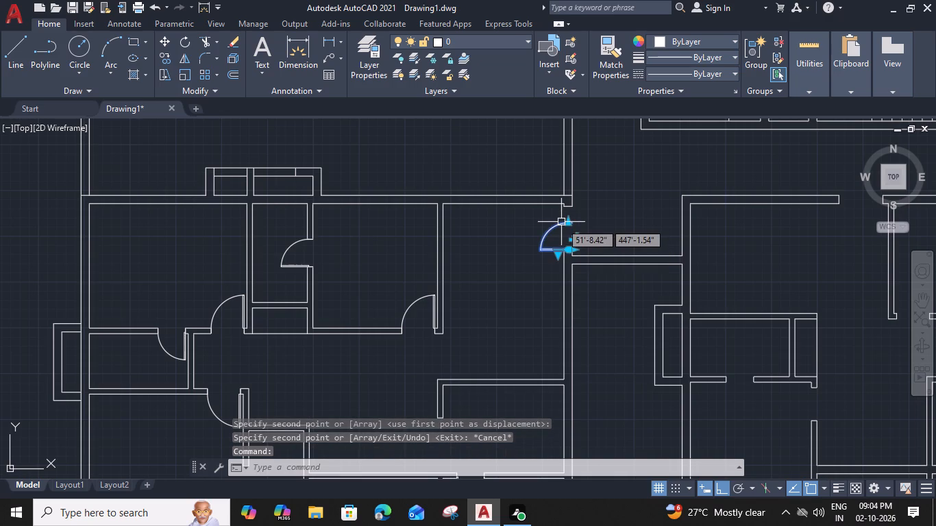
{"action": "scroll", "coordinate": [574, 237], "scroll_direction": "up", "scroll_amount": 2}
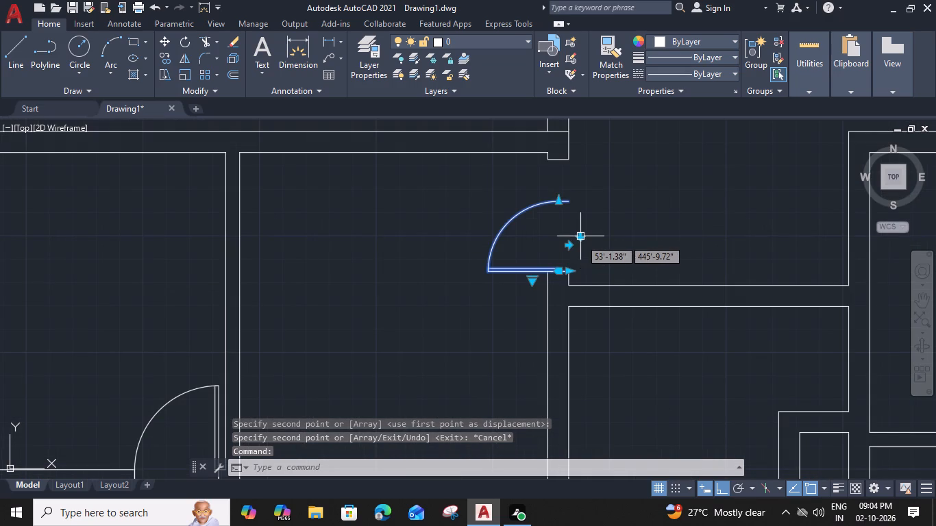
{"action": "left_click", "coordinate": [580, 239]}
Move the flipped door by its outer hinge corner to the north jamb of the east wall's opening.
{"action": "type", "text": "m"}
{"action": "key", "text": "space"}
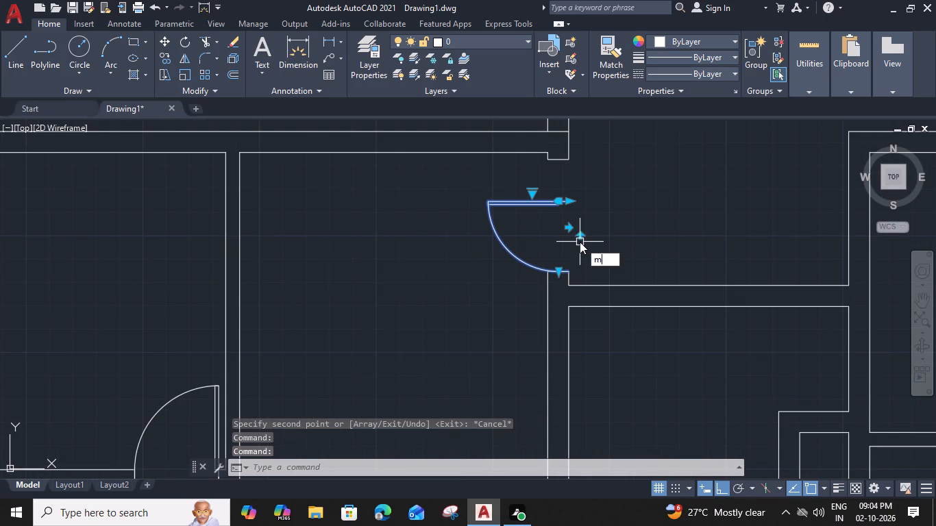
{"action": "left_click", "coordinate": [569, 204]}
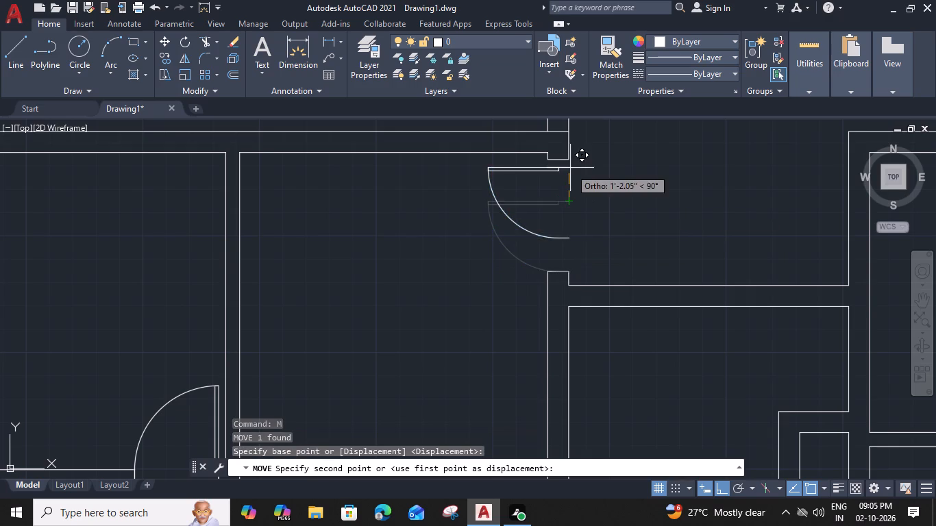
{"action": "left_click", "coordinate": [570, 162]}
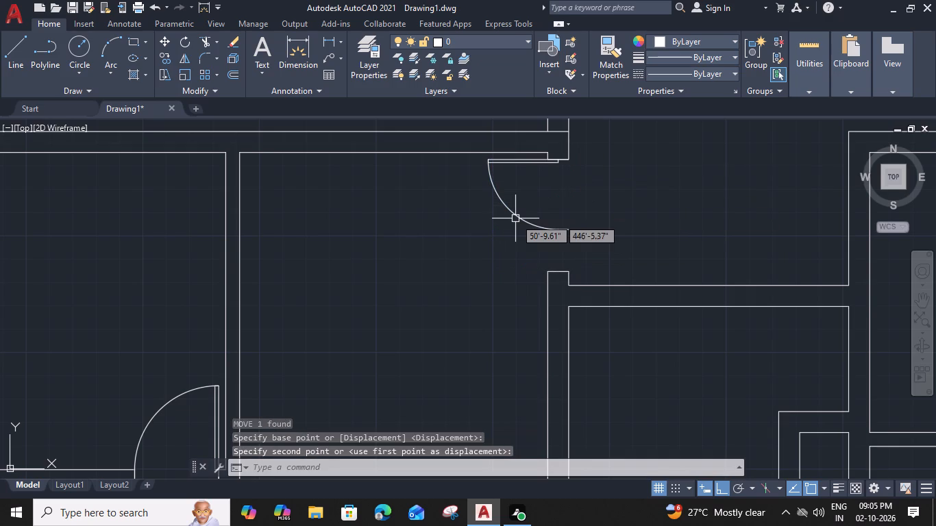
Scale the east-wall door by reference from its hinge corner so it spans the full opening down to the south jamb.
{"action": "left_click", "coordinate": [516, 218]}
{"action": "type", "text": "sc"}
{"action": "key", "text": "space"}
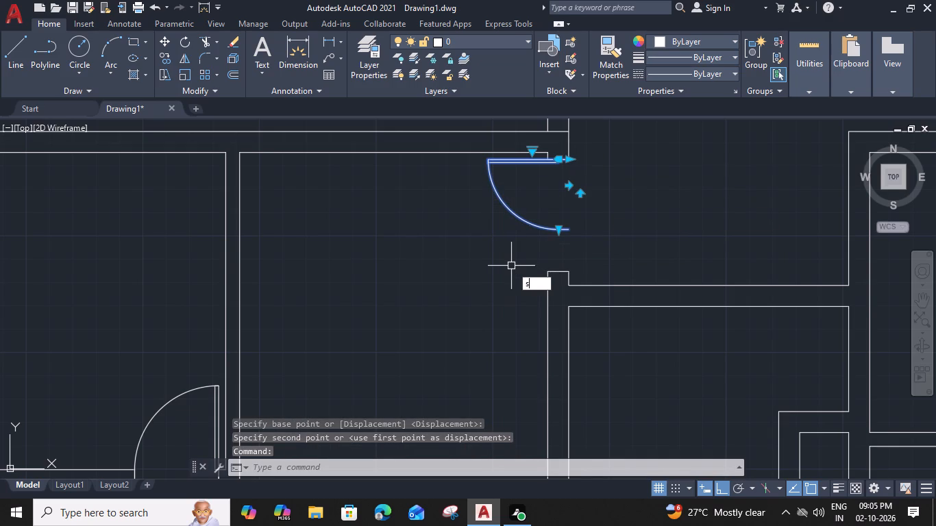
{"action": "left_click", "coordinate": [567, 160]}
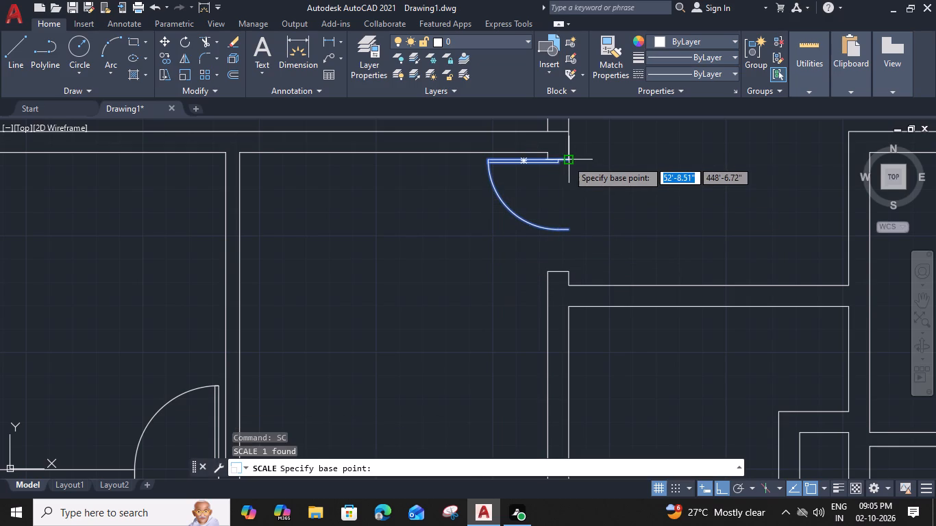
{"action": "type", "text": "r"}
{"action": "key", "text": "space"}
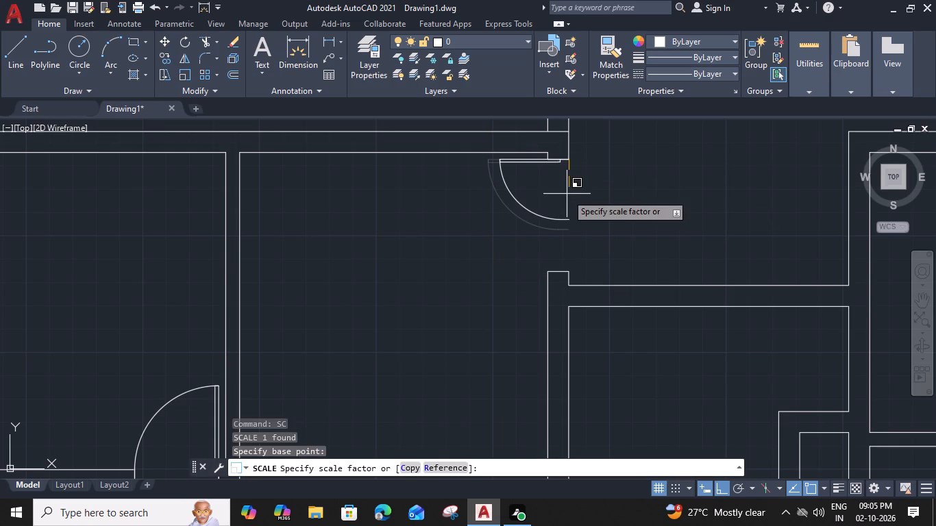
{"action": "left_click", "coordinate": [569, 162]}
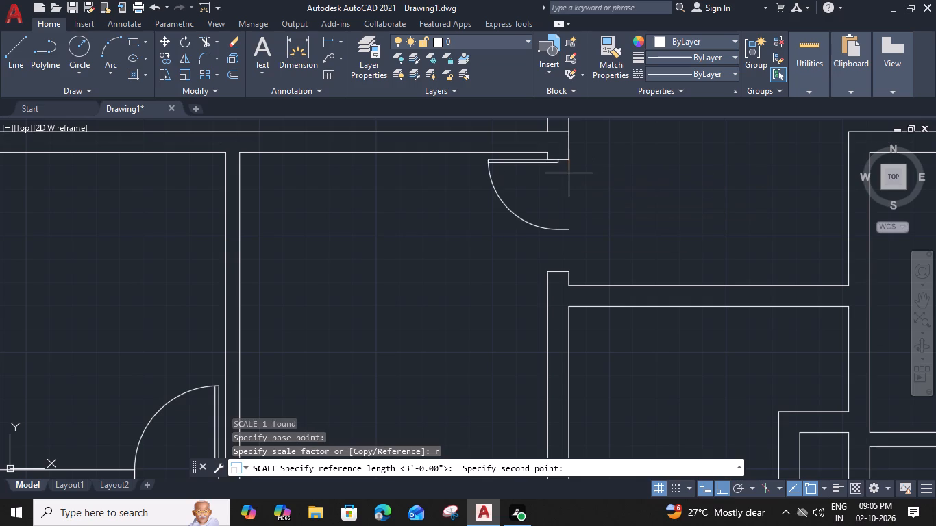
{"action": "left_click", "coordinate": [569, 231]}
{"action": "left_click", "coordinate": [568, 273]}
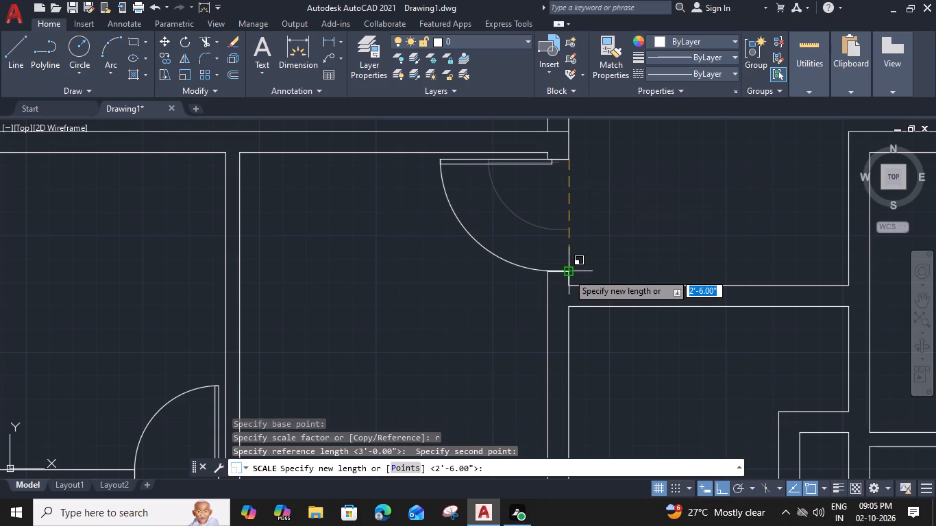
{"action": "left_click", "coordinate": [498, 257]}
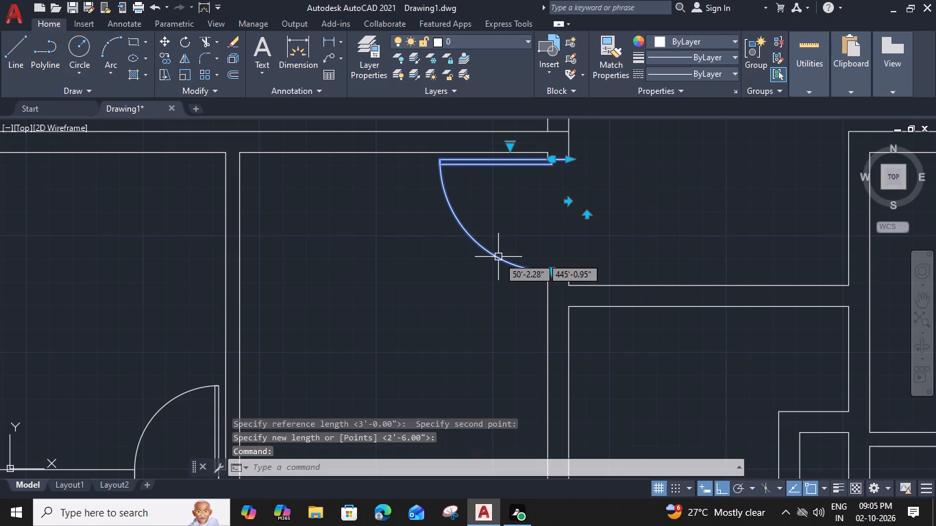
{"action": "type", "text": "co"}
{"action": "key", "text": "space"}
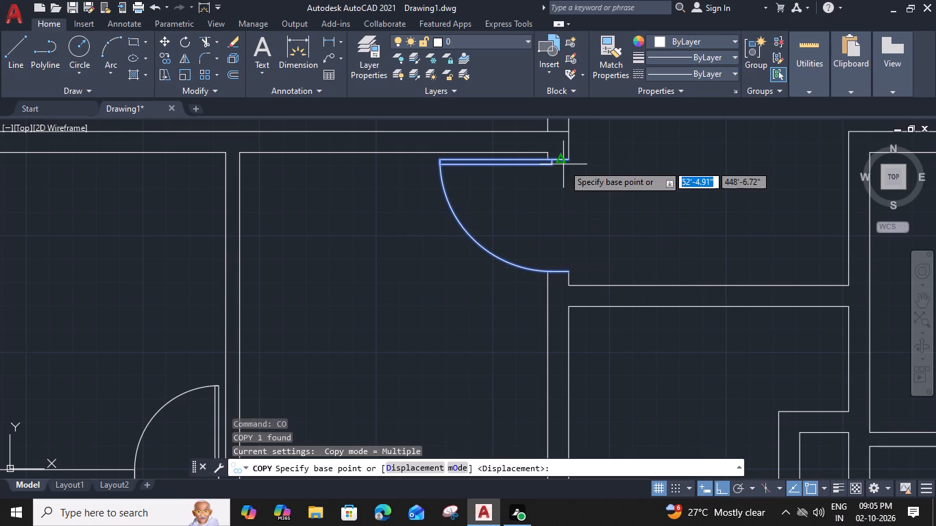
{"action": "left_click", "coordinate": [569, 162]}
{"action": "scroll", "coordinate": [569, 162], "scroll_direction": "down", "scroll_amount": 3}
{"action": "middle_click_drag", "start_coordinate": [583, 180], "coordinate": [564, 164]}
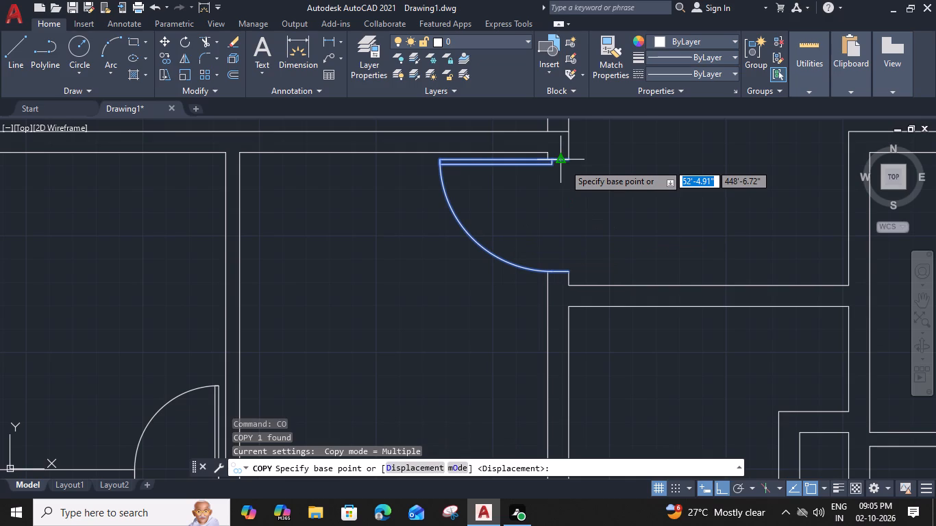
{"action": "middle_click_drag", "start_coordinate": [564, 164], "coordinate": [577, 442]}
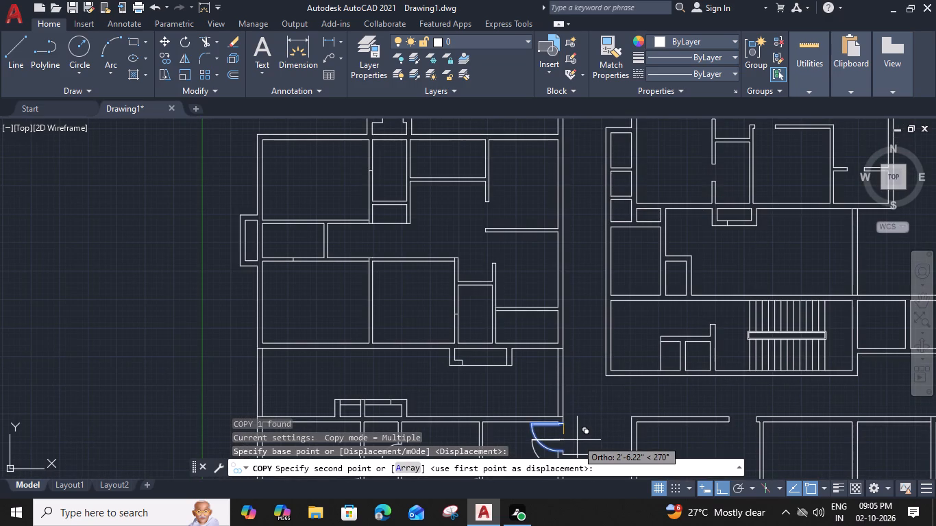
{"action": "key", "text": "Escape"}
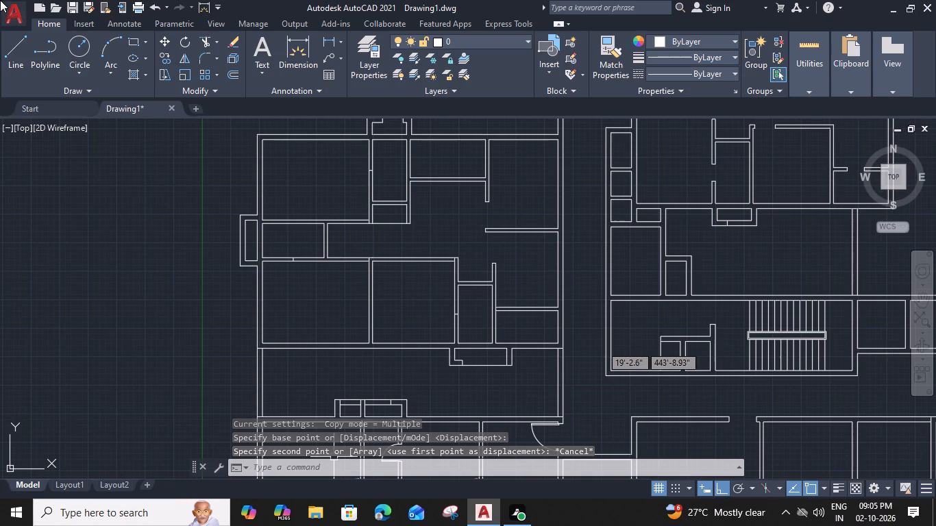
Draw a short line across the upper apartment's east wall, level with the top face of the adjoining horizontal partition.
{"action": "scroll", "coordinate": [492, 310], "scroll_direction": "up", "scroll_amount": 2}
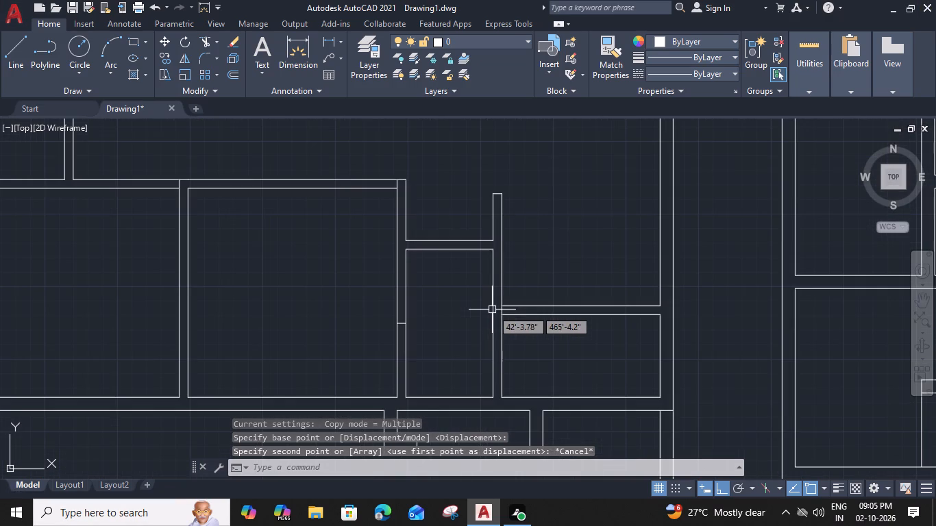
{"action": "left_click", "coordinate": [502, 311]}
{"action": "key", "text": "Escape"}
{"action": "scroll", "coordinate": [518, 323], "scroll_direction": "down", "scroll_amount": 3}
{"action": "middle_click_drag", "start_coordinate": [571, 163], "coordinate": [569, 181]}
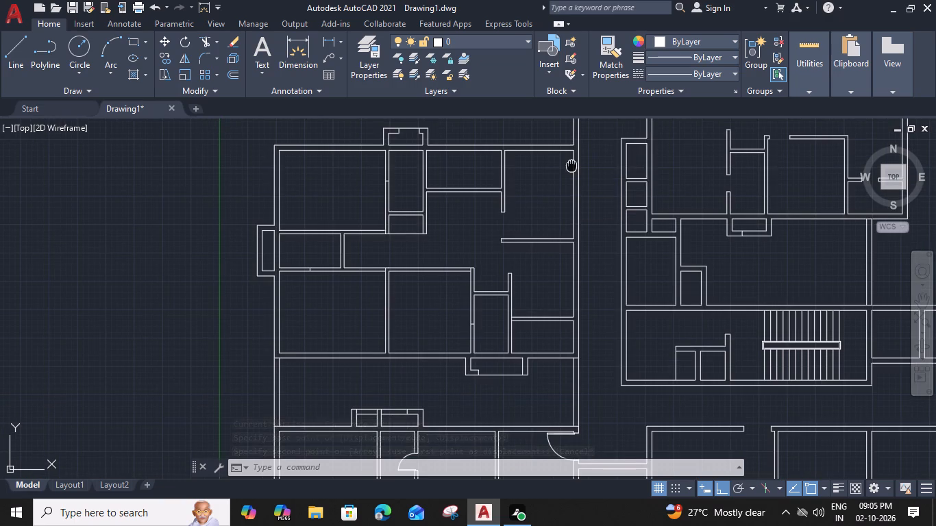
{"action": "middle_click_drag", "start_coordinate": [569, 181], "coordinate": [552, 140]}
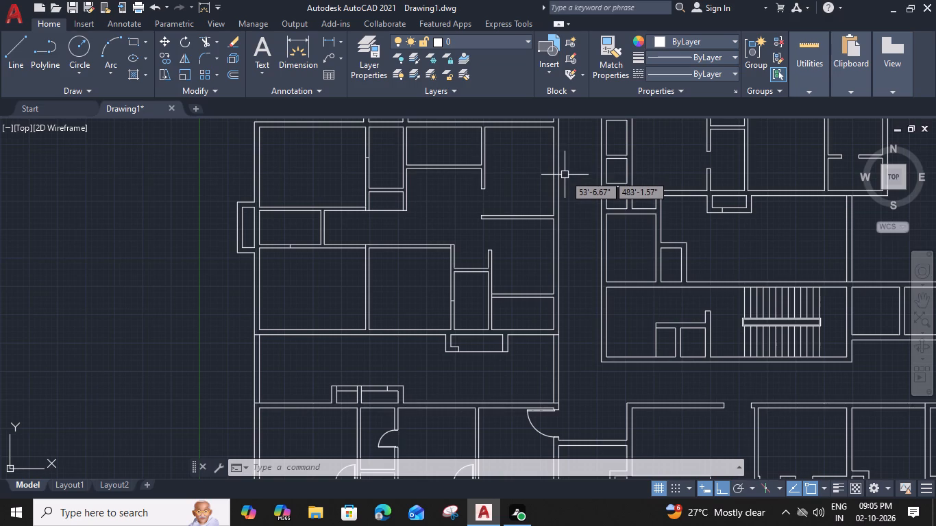
{"action": "type", "text": "l"}
{"action": "key", "text": "space"}
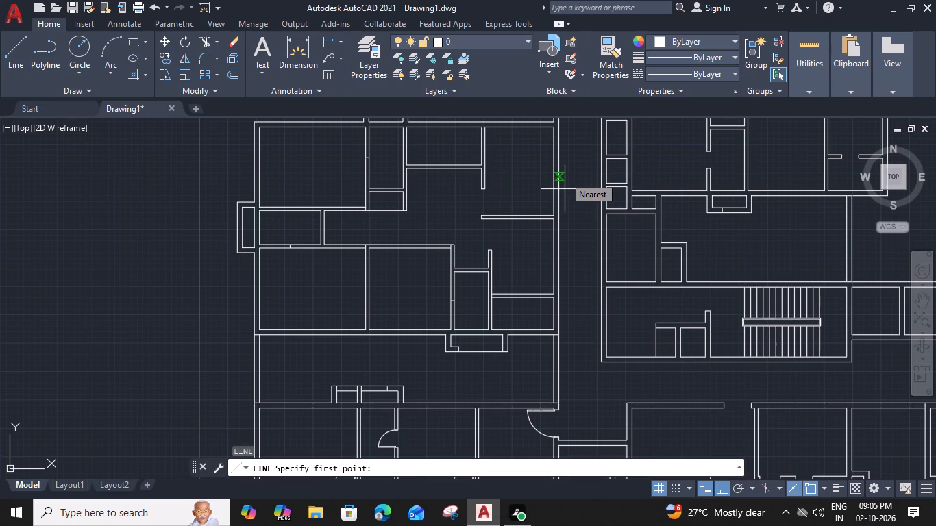
{"action": "scroll", "coordinate": [559, 216], "scroll_direction": "up", "scroll_amount": 2}
{"action": "left_click", "coordinate": [545, 214]}
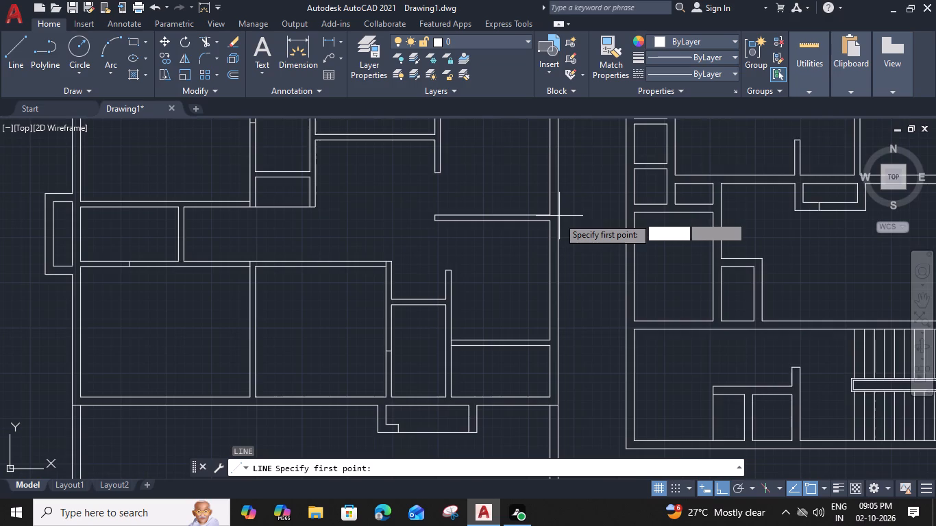
{"action": "left_click", "coordinate": [556, 216]}
{"action": "key", "text": "Escape"}
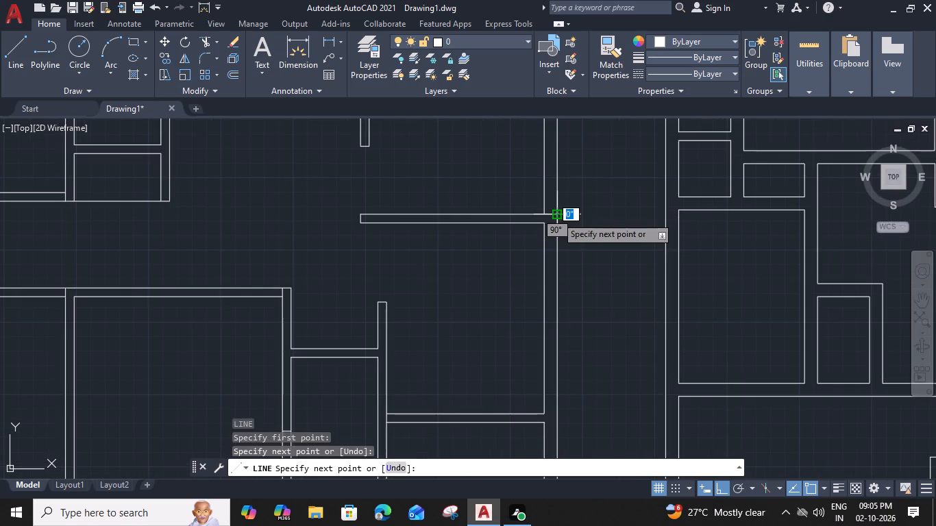
Offset the end line of the wall below the upper-left room by 3" westward, and offset the new line by 3' to mark a door opening.
{"action": "middle_click_drag", "start_coordinate": [364, 253], "coordinate": [437, 260]}
{"action": "scroll", "coordinate": [437, 260], "scroll_direction": "down", "scroll_amount": 1}
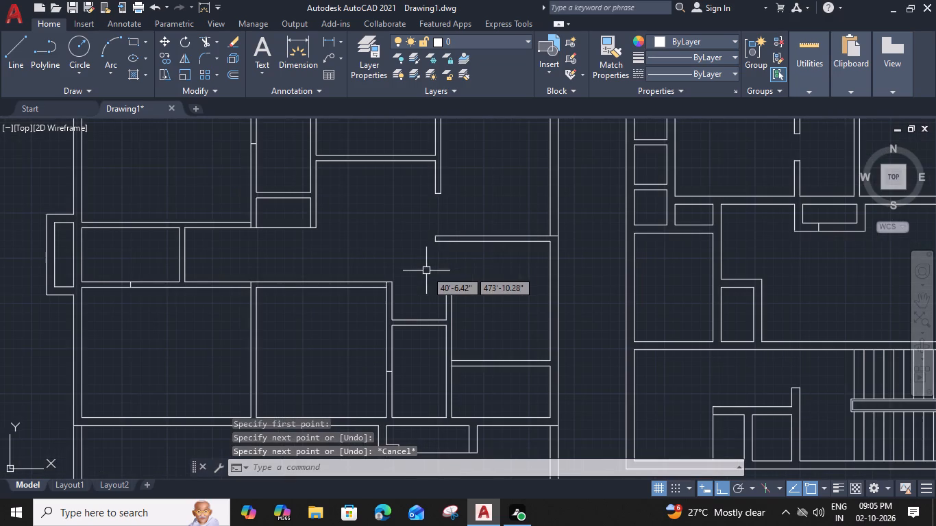
{"action": "middle_click_drag", "start_coordinate": [426, 271], "coordinate": [526, 263]}
{"action": "scroll", "coordinate": [528, 266], "scroll_direction": "down", "scroll_amount": 2}
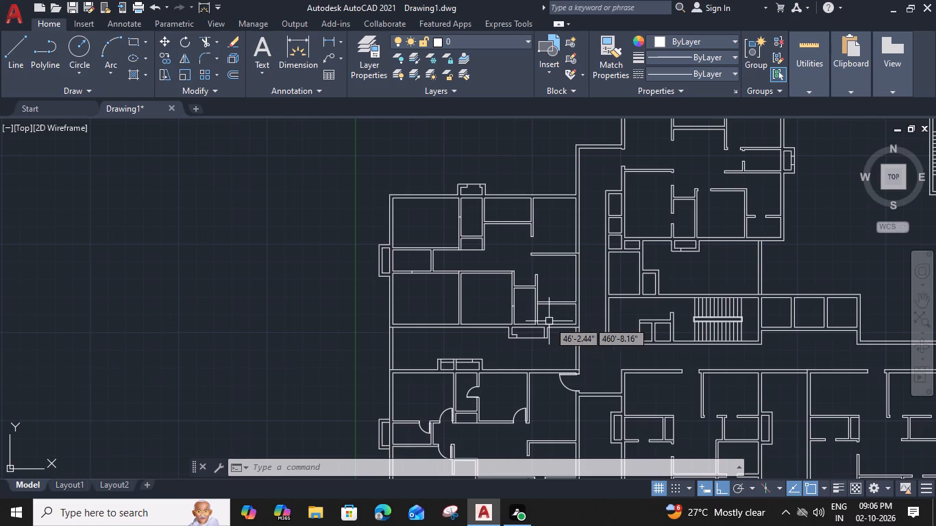
{"action": "scroll", "coordinate": [445, 268], "scroll_direction": "up", "scroll_amount": 3}
{"action": "middle_click_drag", "start_coordinate": [307, 300], "coordinate": [407, 310]}
{"action": "scroll", "coordinate": [593, 199], "scroll_direction": "up", "scroll_amount": 2}
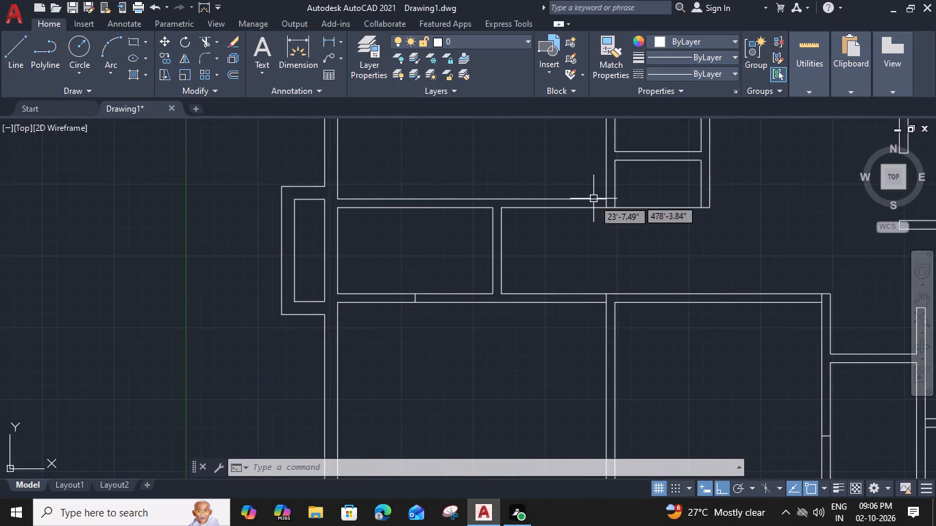
{"action": "left_click", "coordinate": [627, 206]}
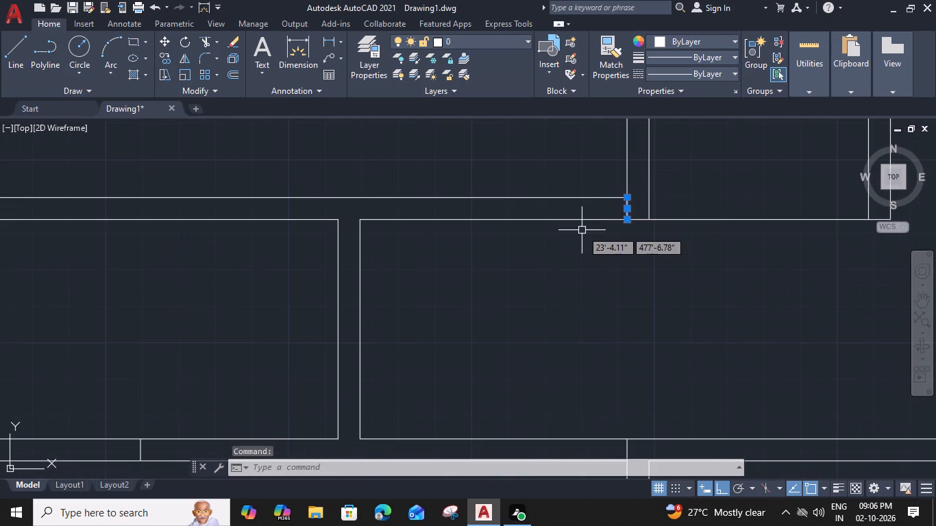
{"action": "type", "text": "o"}
{"action": "key", "text": "space"}
{"action": "type", "text": "3\""}
{"action": "key", "text": "Return"}
{"action": "left_click", "coordinate": [581, 230]}
{"action": "left_click", "coordinate": [615, 205]}
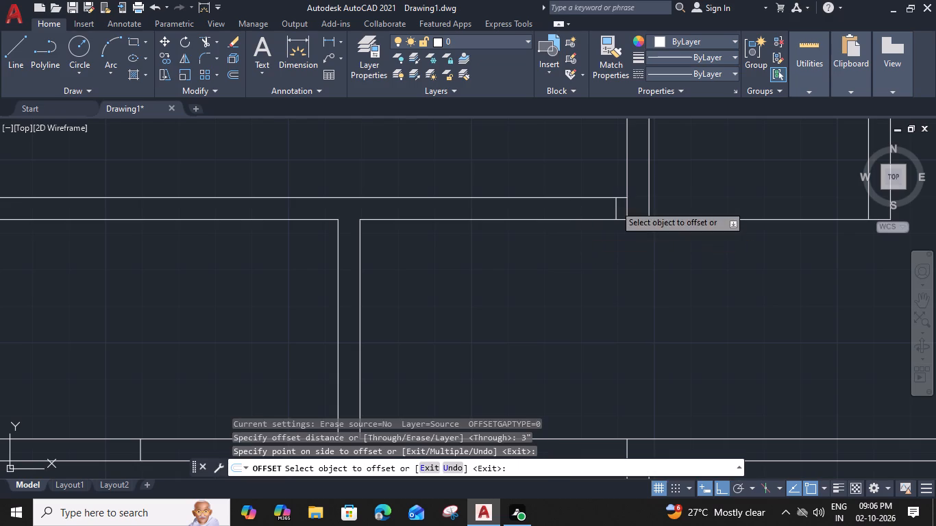
{"action": "type", "text": "3'"}
{"action": "key", "text": "space"}
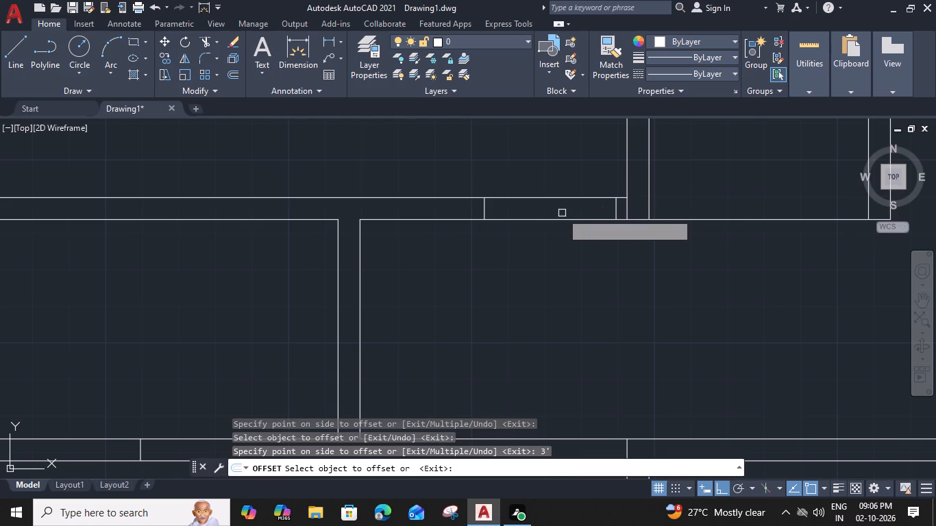
Offset the junction line in the wall above the lower-left room by 3" westward, and offset the new line by 3' for a door opening.
{"action": "scroll", "coordinate": [562, 213], "scroll_direction": "down", "scroll_amount": 3}
{"action": "scroll", "coordinate": [581, 304], "scroll_direction": "up", "scroll_amount": 2}
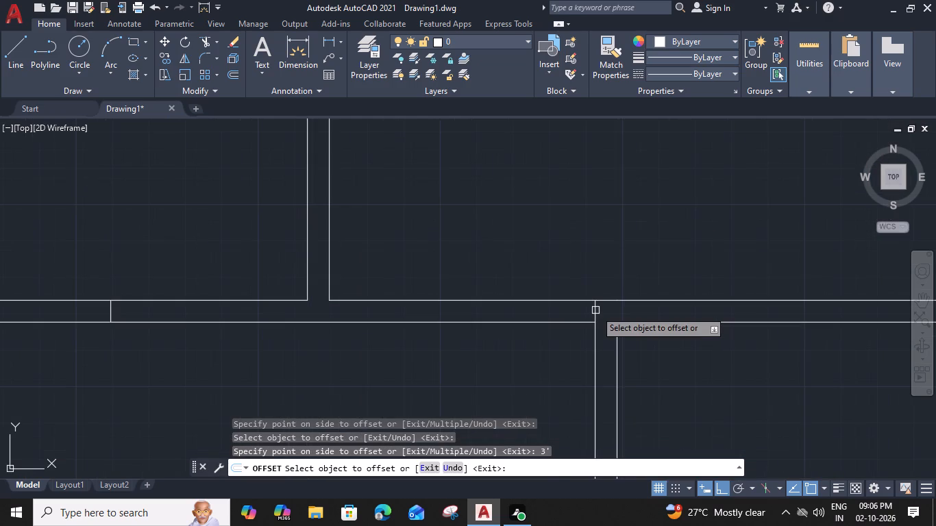
{"action": "left_click", "coordinate": [595, 310]}
{"action": "left_click", "coordinate": [547, 313]}
{"action": "left_click", "coordinate": [584, 312]}
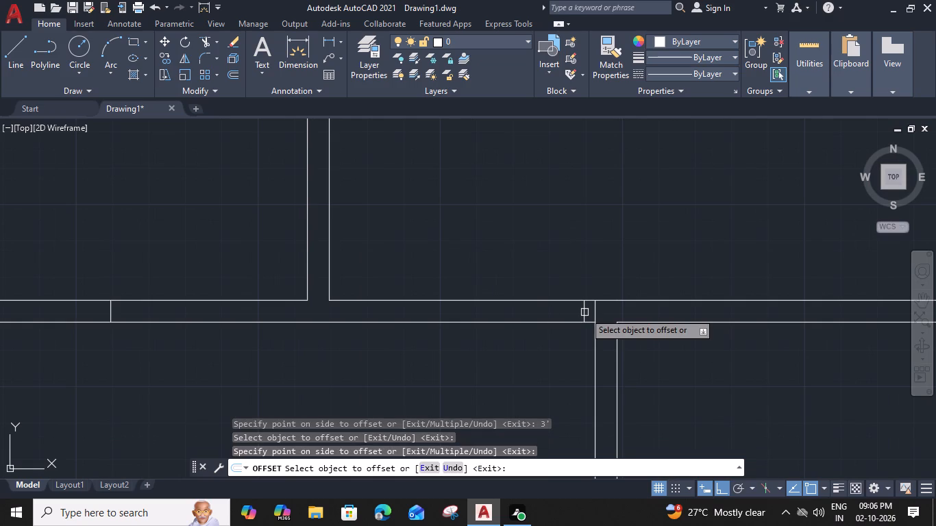
{"action": "type", "text": "3'"}
{"action": "key", "text": "space"}
Offset the centre line in the wall below the small west room by 1'3" to each side to mark a door opening.
{"action": "scroll", "coordinate": [516, 320], "scroll_direction": "down", "scroll_amount": 3}
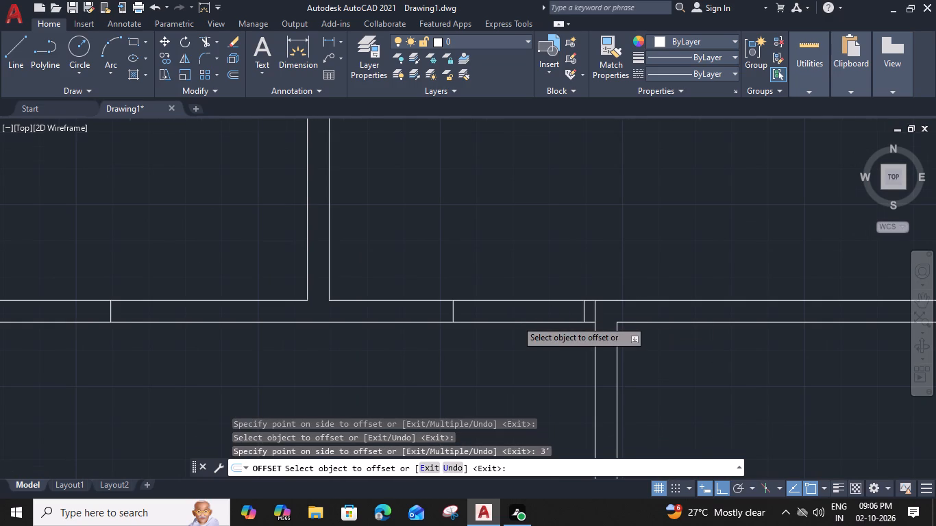
{"action": "middle_click_drag", "start_coordinate": [601, 259], "coordinate": [615, 171]}
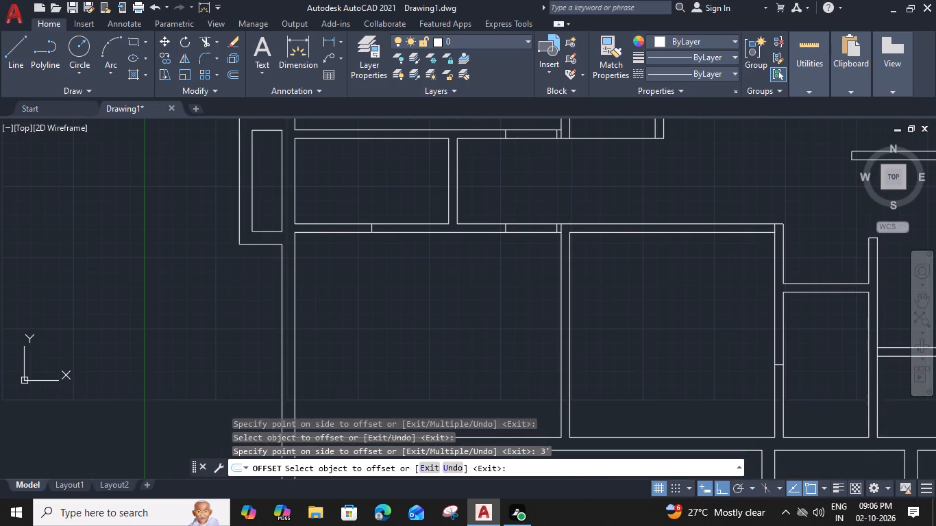
{"action": "scroll", "coordinate": [382, 211], "scroll_direction": "up", "scroll_amount": 3}
{"action": "left_click", "coordinate": [354, 249]}
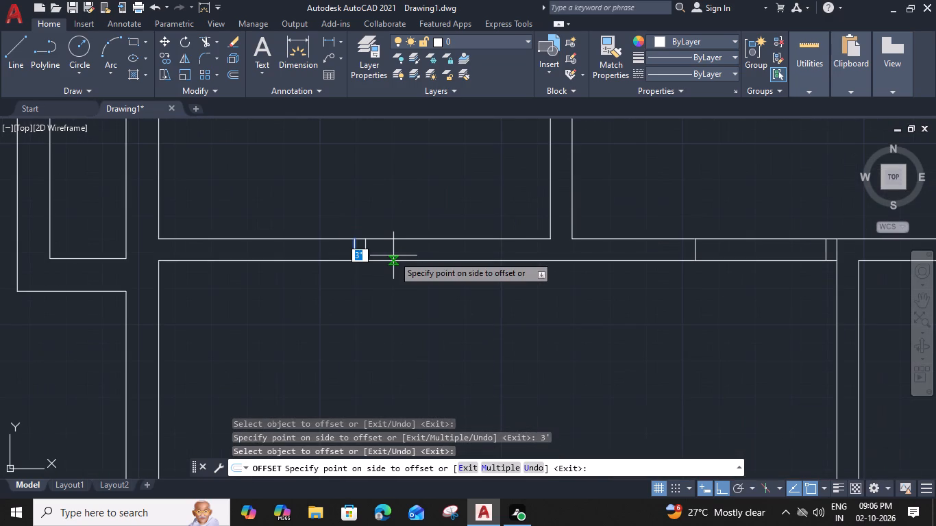
{"action": "key", "text": "1"}
{"action": "type", "text": "'3"}
{"action": "key", "text": "shift+quotedbl"}
{"action": "key", "text": "Return"}
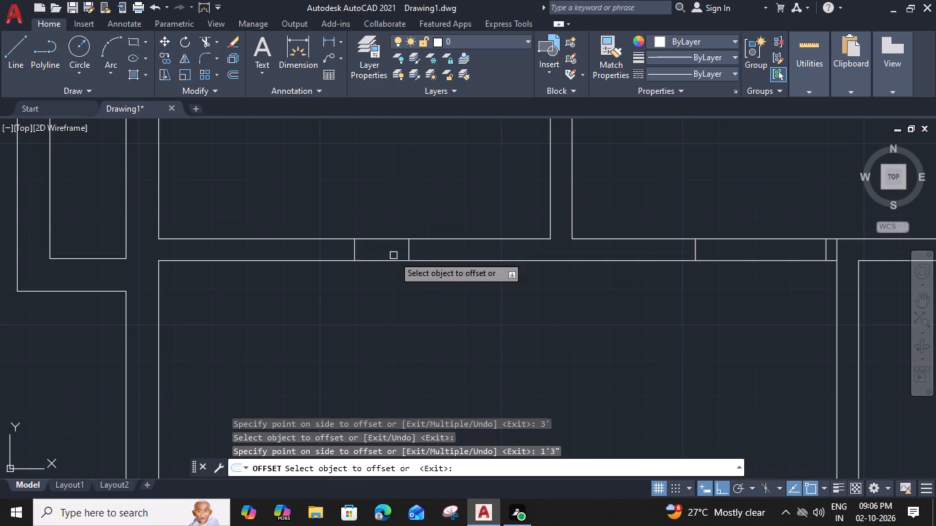
{"action": "left_click", "coordinate": [355, 249]}
{"action": "type", "text": "1'"}
{"action": "key", "text": "3"}
{"action": "key", "text": "shift+quotedbl"}
{"action": "key", "text": "Return"}
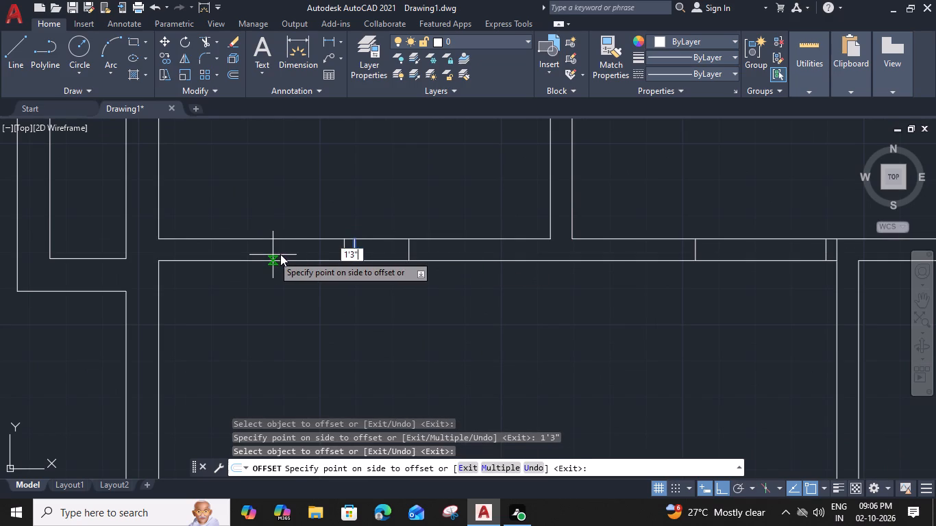
Offset the centre line in the upper-left room's east wall by 1'3" northward and southward to mark a door opening.
{"action": "scroll", "coordinate": [288, 248], "scroll_direction": "down", "scroll_amount": 2}
{"action": "scroll", "coordinate": [373, 211], "scroll_direction": "down", "scroll_amount": 1}
{"action": "middle_click_drag", "start_coordinate": [373, 211], "coordinate": [352, 330]}
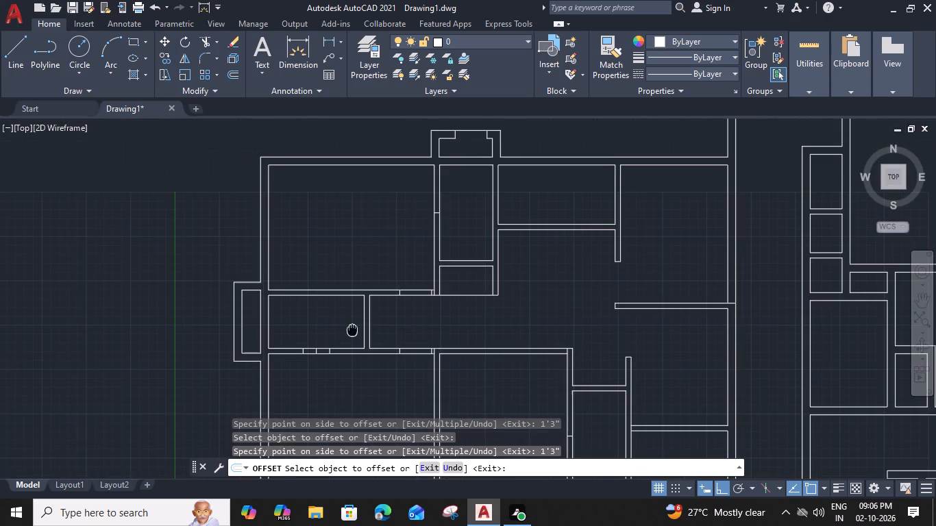
{"action": "middle_click_drag", "start_coordinate": [352, 330], "coordinate": [349, 336]}
{"action": "scroll", "coordinate": [445, 193], "scroll_direction": "up", "scroll_amount": 2}
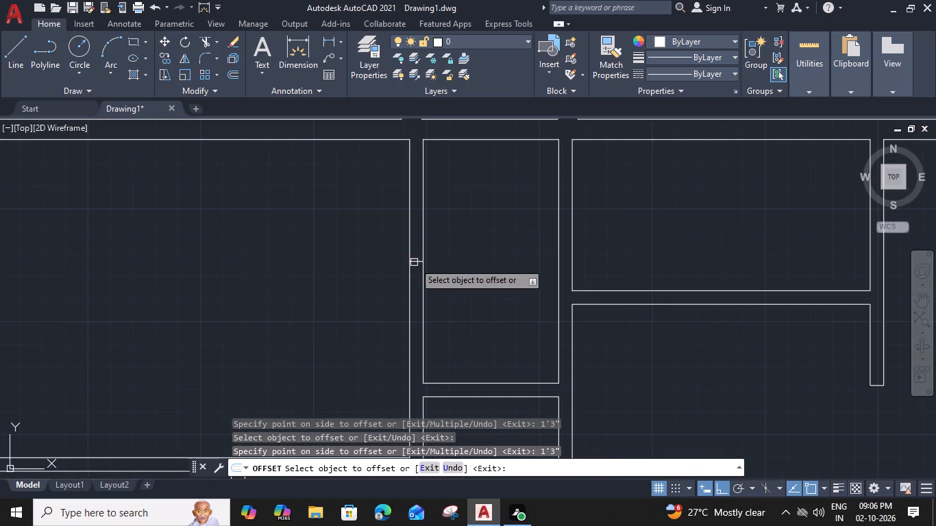
{"action": "left_click", "coordinate": [417, 259]}
{"action": "key", "text": "1"}
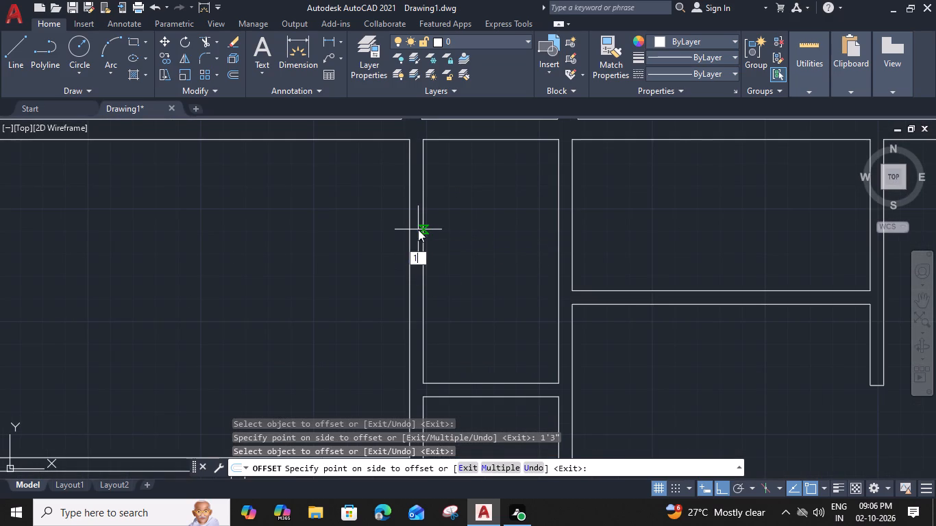
{"action": "key", "text": "apostrophe"}
{"action": "key", "text": "3"}
{"action": "key", "text": "shift+quotedbl"}
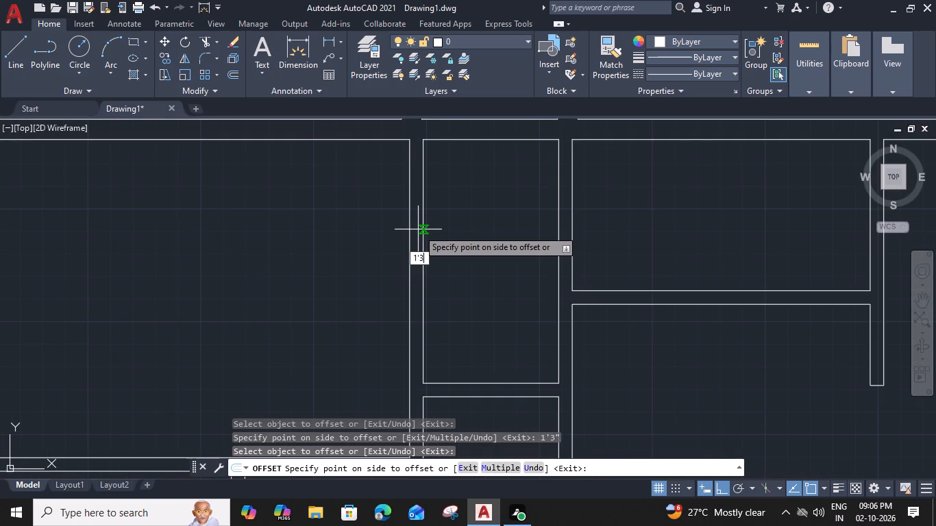
{"action": "key", "text": "Return"}
{"action": "left_click", "coordinate": [417, 262]}
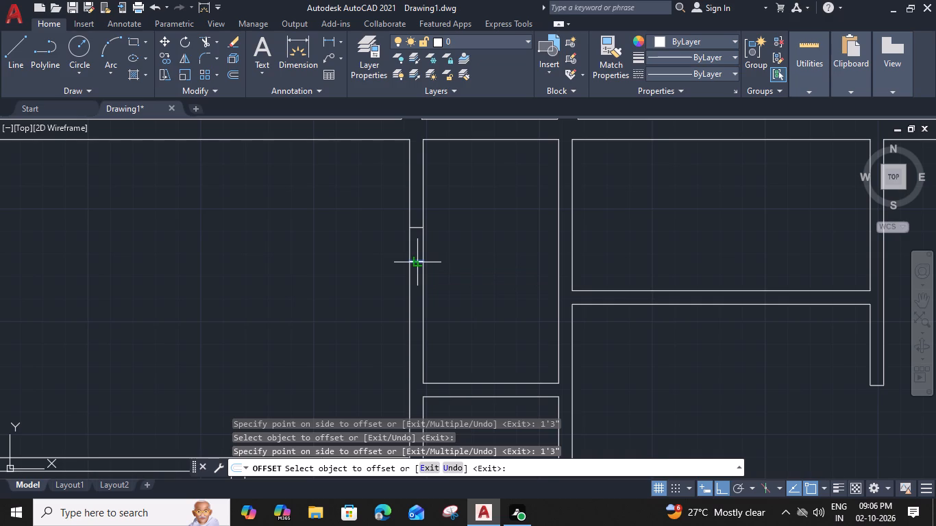
{"action": "key", "text": "1"}
{"action": "key", "text": "apostrophe"}
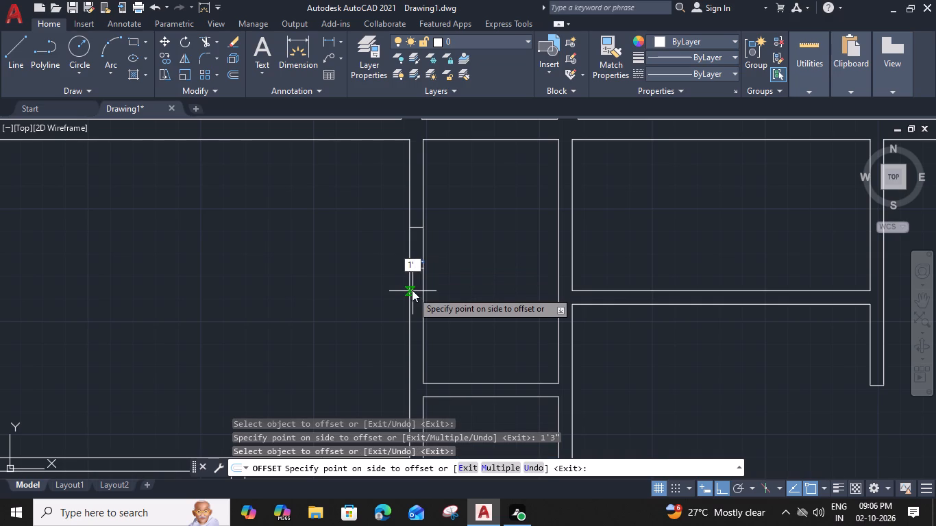
{"action": "key", "text": "3"}
{"action": "key", "text": "shift+quotedbl"}
{"action": "key", "text": "Return"}
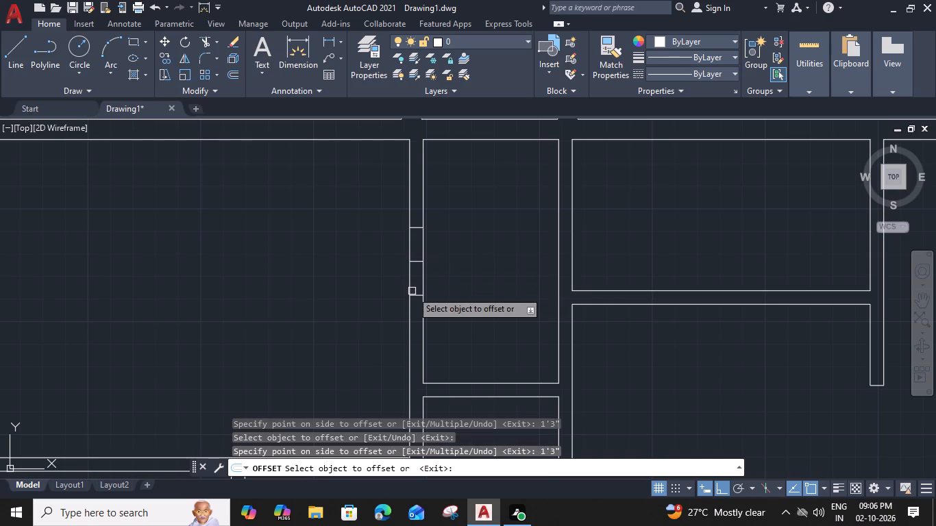
Offset the short line across the east wall by 6" northward, and offset the new line by 4' to mark the entrance opening.
{"action": "middle_click_drag", "start_coordinate": [454, 283], "coordinate": [397, 197]}
{"action": "scroll", "coordinate": [482, 301], "scroll_direction": "down", "scroll_amount": 2}
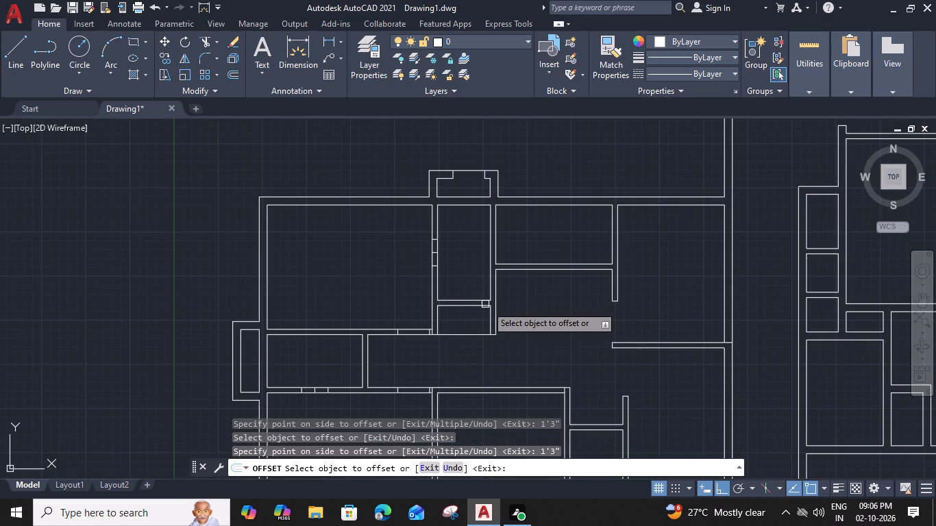
{"action": "middle_click_drag", "start_coordinate": [506, 308], "coordinate": [467, 283]}
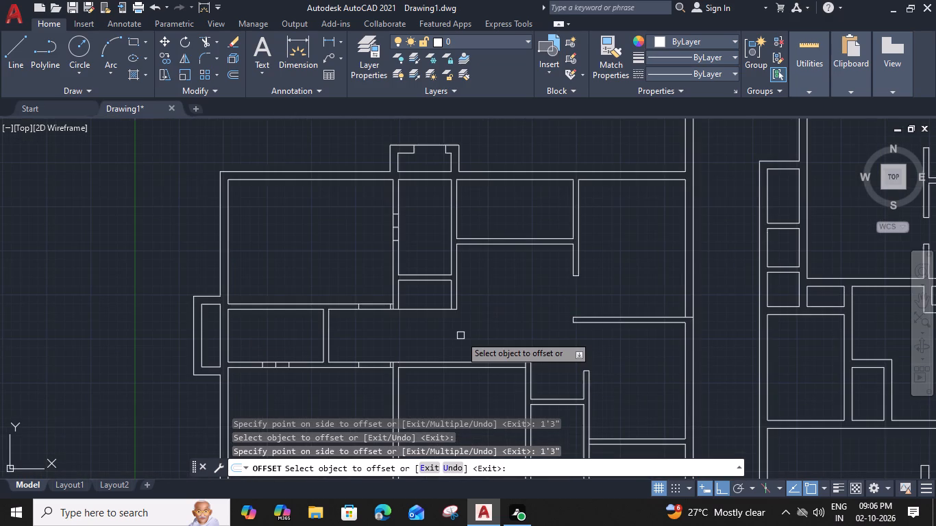
{"action": "scroll", "coordinate": [692, 316], "scroll_direction": "up", "scroll_amount": 3}
{"action": "left_click", "coordinate": [684, 328]}
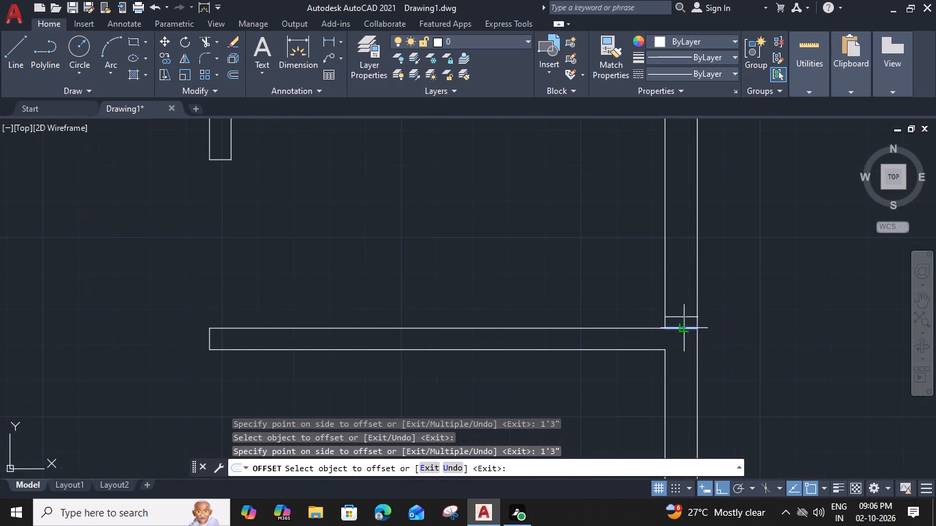
{"action": "key", "text": "5"}
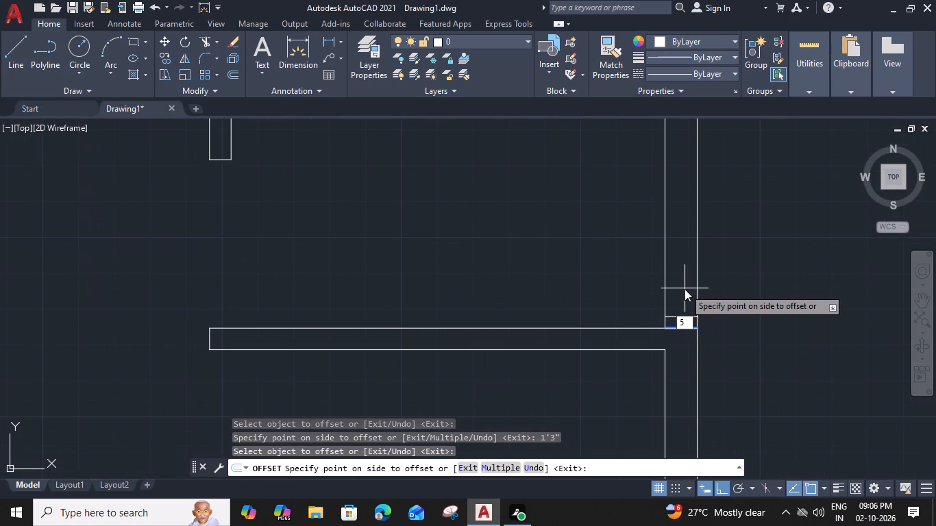
{"action": "key", "text": "BackSpace"}
{"action": "type", "text": "6\""}
{"action": "key", "text": "Return"}
{"action": "left_click", "coordinate": [683, 308]}
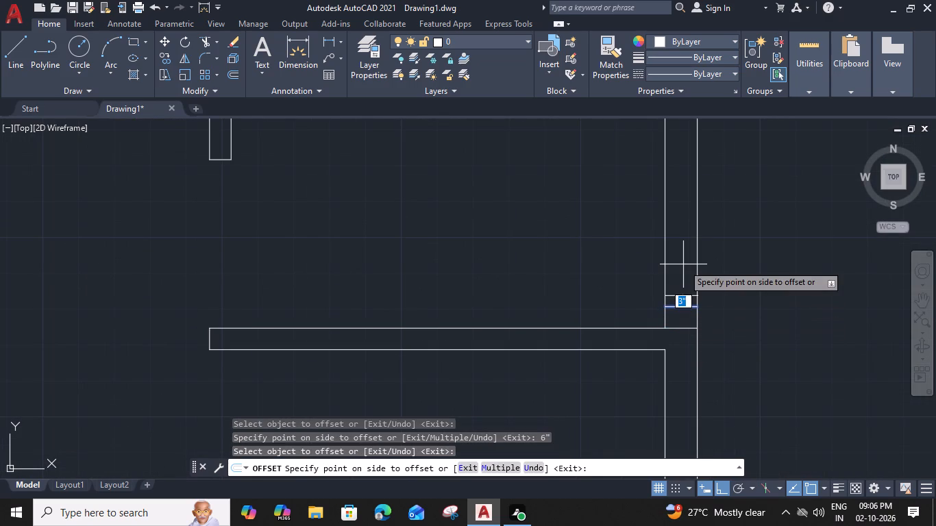
{"action": "key", "text": "4"}
{"action": "key", "text": "apostrophe"}
{"action": "key", "text": "space"}
Offset the centre line in the wall between the lower-middle room and the small room east of it by 1'3" both ways.
{"action": "scroll", "coordinate": [683, 264], "scroll_direction": "down", "scroll_amount": 3}
{"action": "middle_click_drag", "start_coordinate": [634, 310], "coordinate": [627, 245]}
{"action": "scroll", "coordinate": [514, 353], "scroll_direction": "up", "scroll_amount": 3}
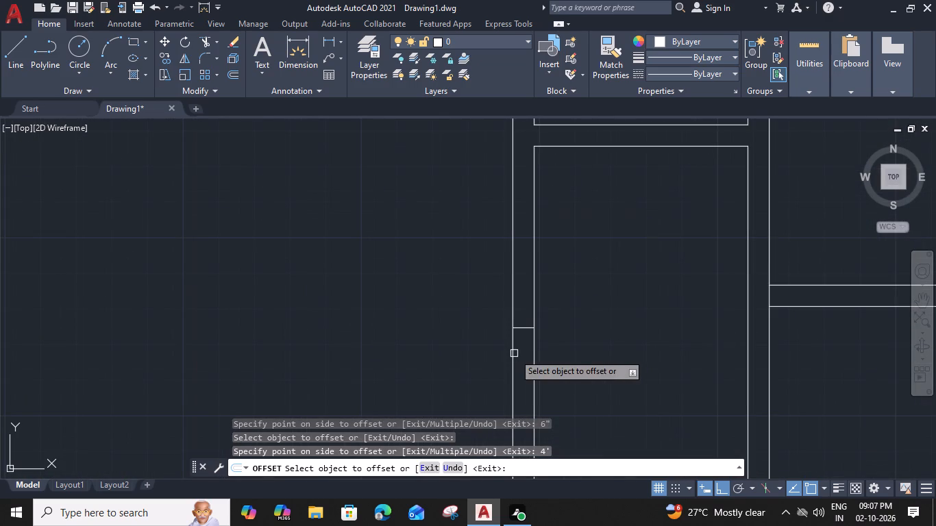
{"action": "left_click", "coordinate": [525, 326]}
{"action": "key", "text": "1"}
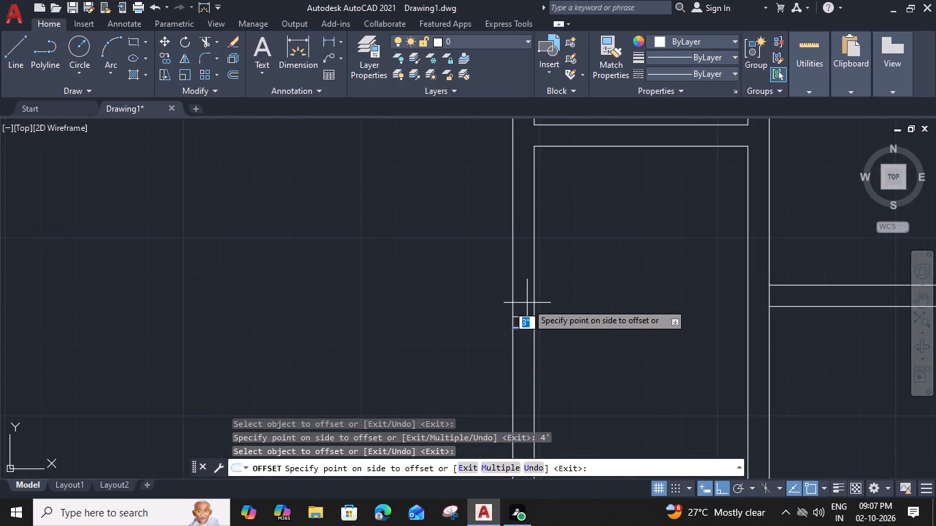
{"action": "key", "text": "apostrophe"}
{"action": "key", "text": "3"}
{"action": "key", "text": "shift+quotedbl"}
{"action": "key", "text": "Return"}
{"action": "left_click", "coordinate": [523, 329]}
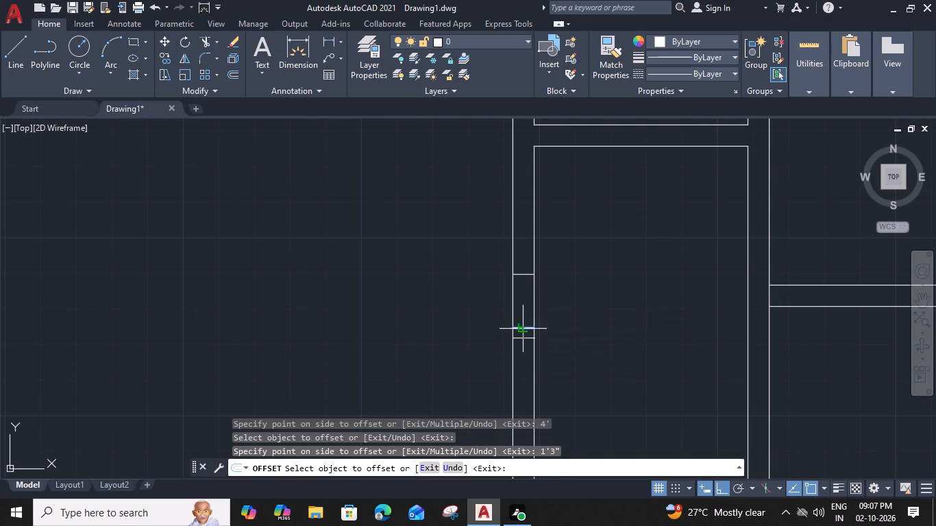
{"action": "type", "text": "1'"}
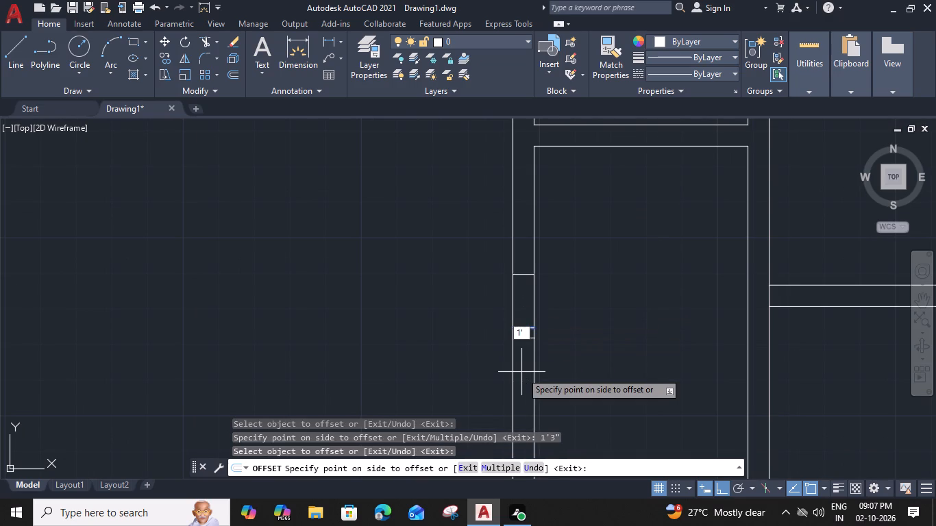
{"action": "key", "text": "3"}
{"action": "key", "text": "shift+quotedbl"}
{"action": "key", "text": "Return"}
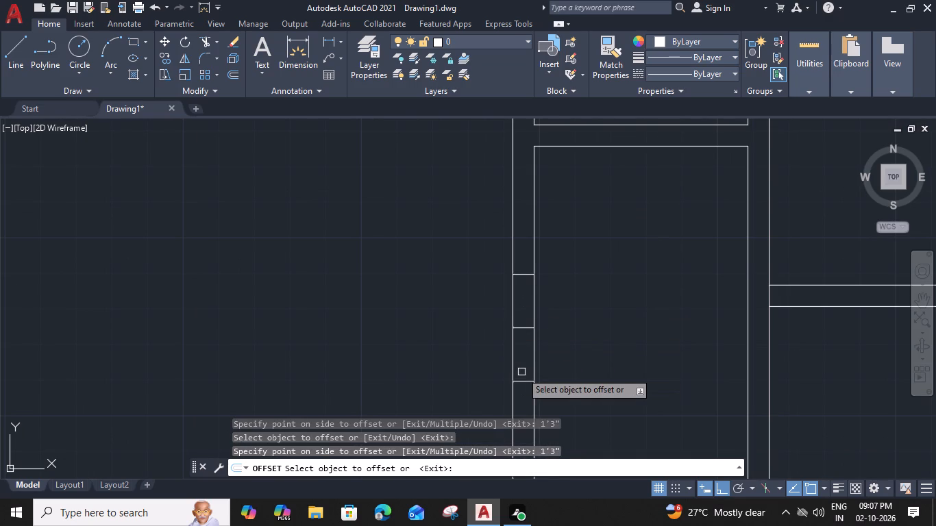
{"action": "key", "text": "Escape"}
Trim the centre line and both wall faces between the marks to open the doorway in the lower-middle room's east wall.
{"action": "type", "text": "tr"}
{"action": "key", "text": "space"}
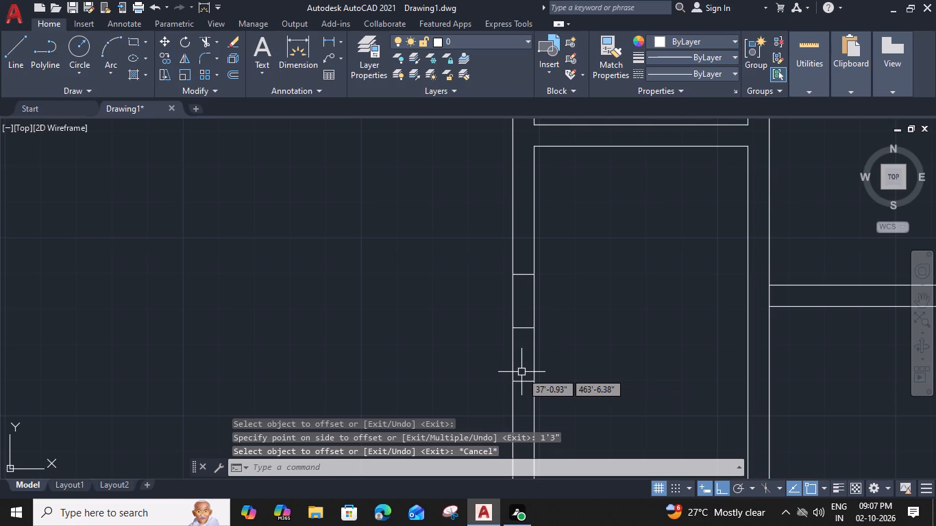
{"action": "left_click", "coordinate": [529, 329]}
{"action": "left_click", "coordinate": [565, 329]}
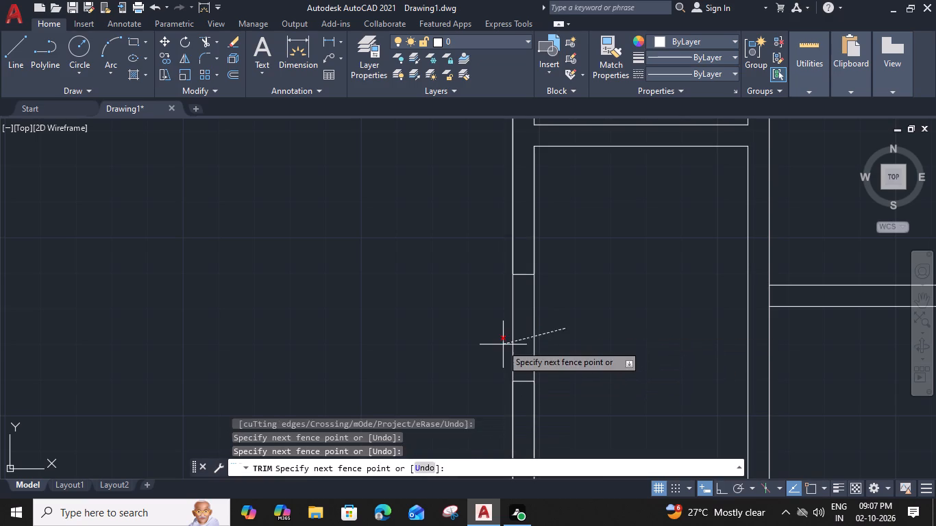
{"action": "left_click", "coordinate": [495, 345]}
Trim away the junction line and both wall faces between the 3' door marks in the wall above the lower-left room.
{"action": "scroll", "coordinate": [495, 345], "scroll_direction": "down", "scroll_amount": 2}
{"action": "middle_click_drag", "start_coordinate": [458, 350], "coordinate": [615, 369]}
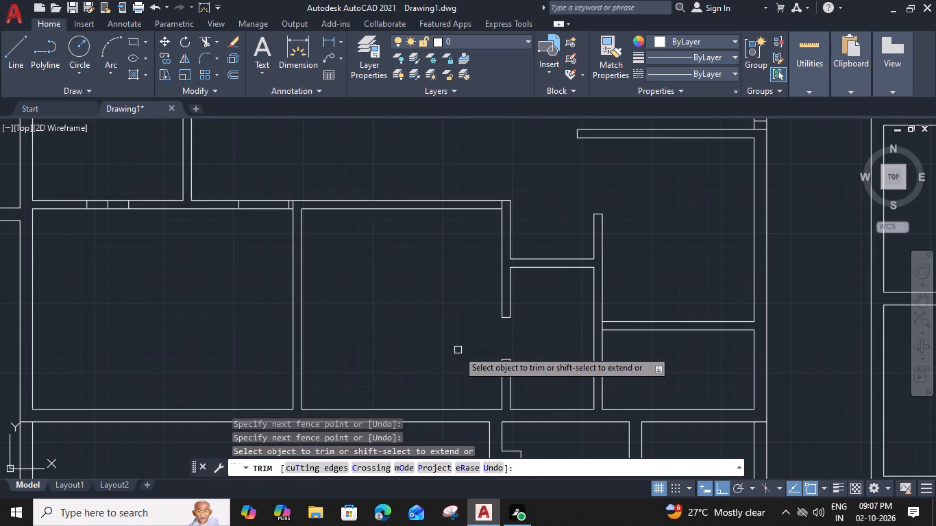
{"action": "scroll", "coordinate": [444, 200], "scroll_direction": "up", "scroll_amount": 3}
{"action": "left_click", "coordinate": [467, 286]}
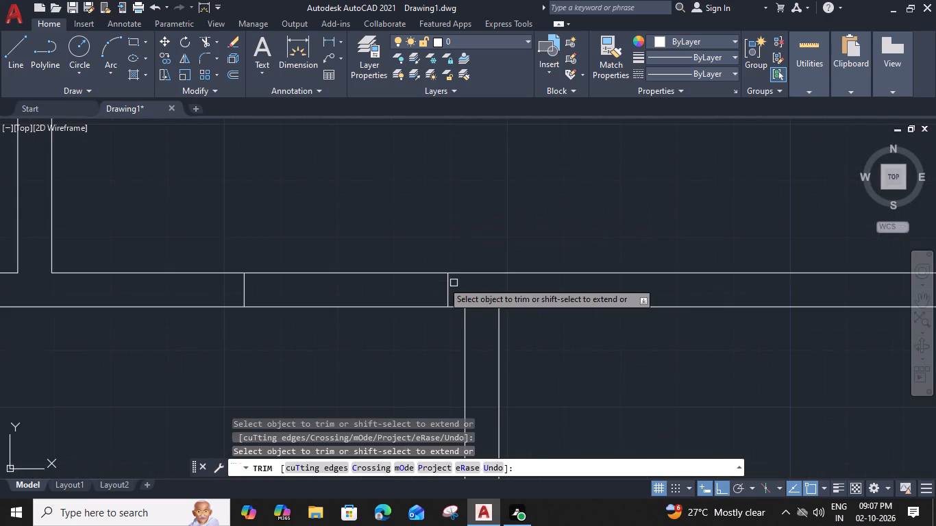
{"action": "left_click", "coordinate": [342, 218]}
{"action": "left_click", "coordinate": [348, 325]}
Trim the centre line and both wall faces between the door marks in the wall below the small west room.
{"action": "scroll", "coordinate": [347, 318], "scroll_direction": "down", "scroll_amount": 3}
{"action": "middle_click_drag", "start_coordinate": [309, 318], "coordinate": [312, 320]}
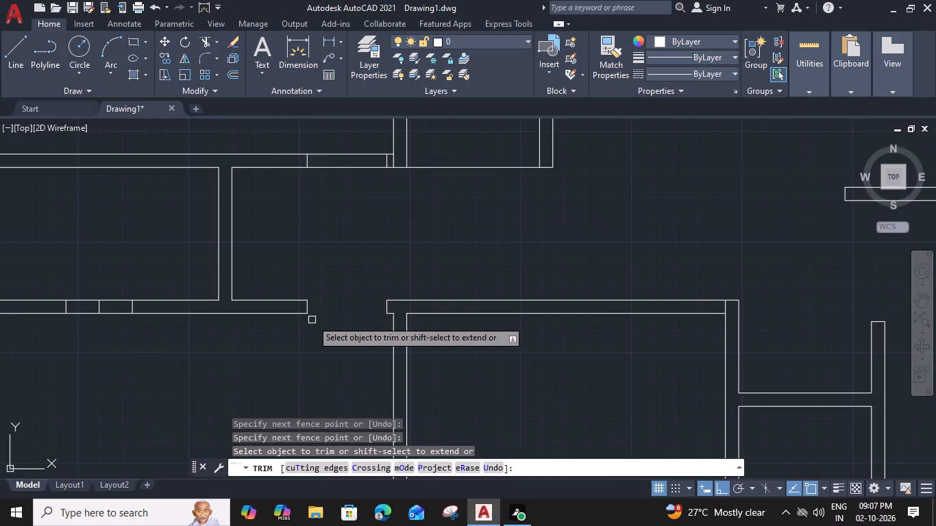
{"action": "middle_click_drag", "start_coordinate": [312, 320], "coordinate": [598, 299]}
{"action": "left_click", "coordinate": [386, 288]}
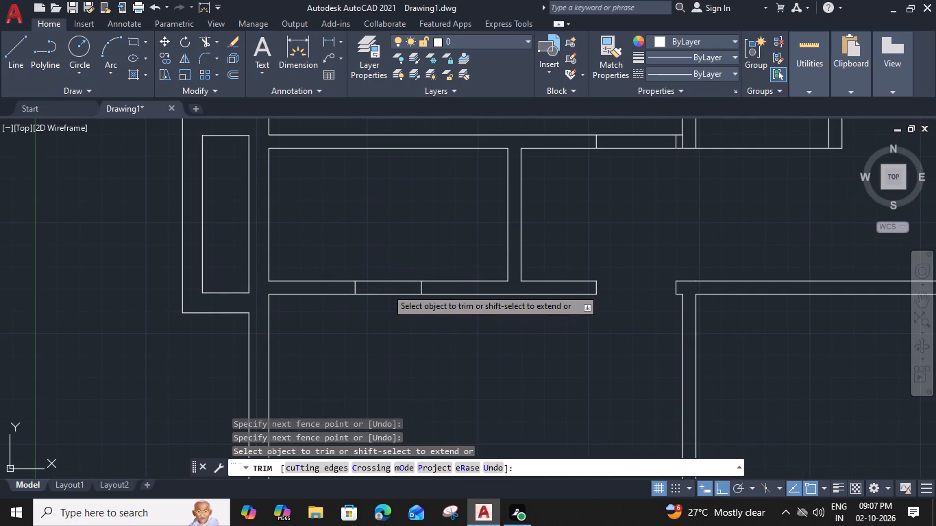
{"action": "left_click", "coordinate": [382, 245]}
{"action": "left_click", "coordinate": [384, 326]}
Trim away the end line and both wall faces between the 3' door marks in the wall below the upper-left room.
{"action": "middle_click_drag", "start_coordinate": [635, 222], "coordinate": [629, 227]}
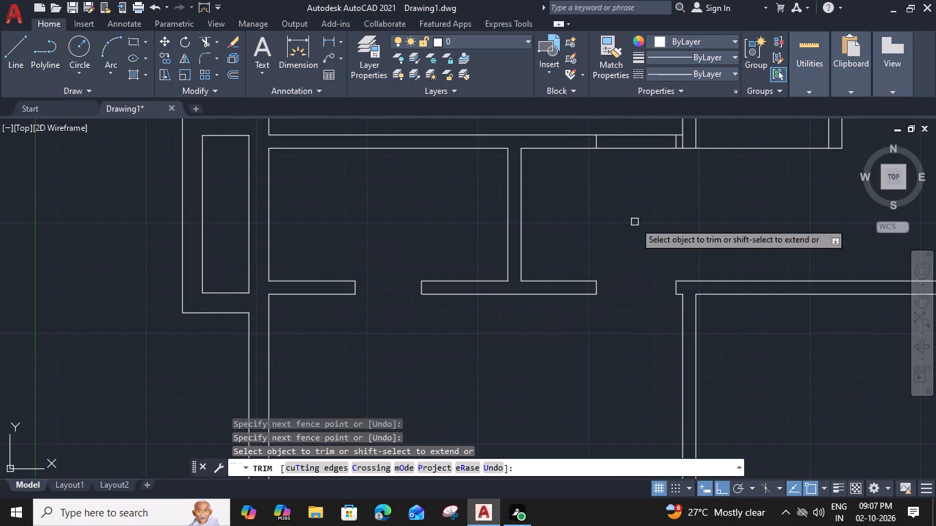
{"action": "middle_click_drag", "start_coordinate": [629, 227], "coordinate": [511, 323]}
{"action": "scroll", "coordinate": [559, 245], "scroll_direction": "up", "scroll_amount": 2}
{"action": "left_click", "coordinate": [560, 244]}
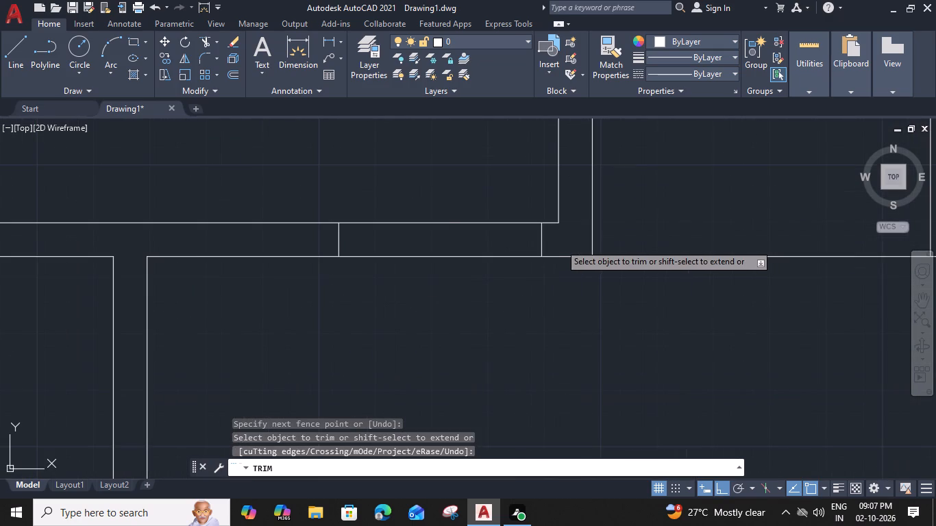
{"action": "left_click_drag", "start_coordinate": [445, 201], "coordinate": [445, 209]}
{"action": "left_click", "coordinate": [460, 306]}
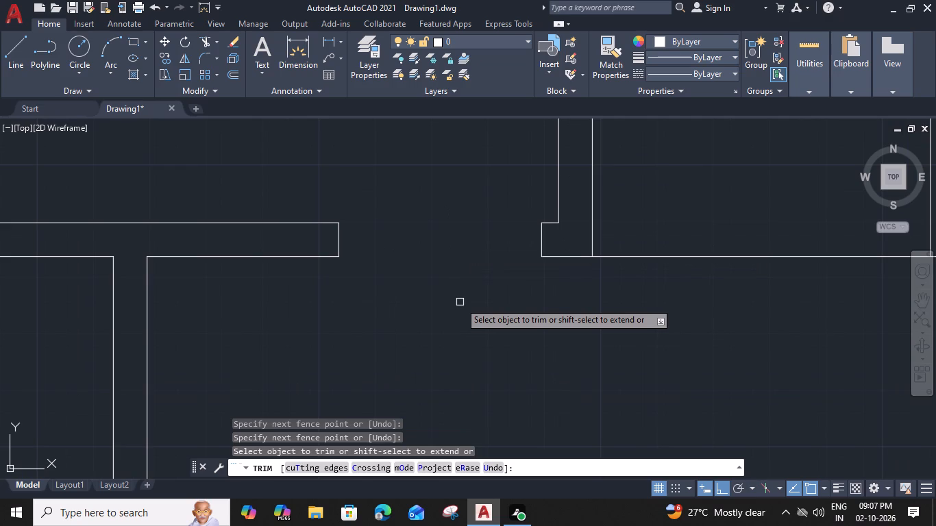
{"action": "scroll", "coordinate": [460, 301], "scroll_direction": "down", "scroll_amount": 2}
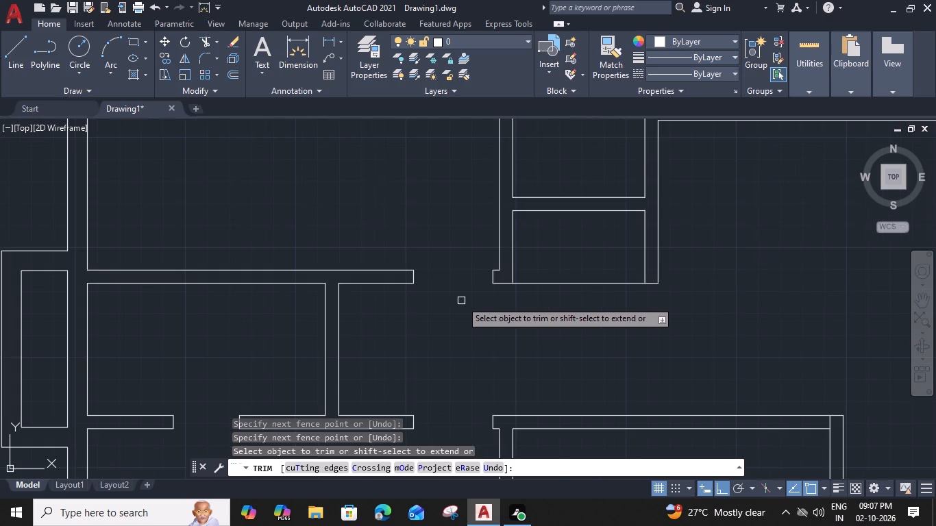
Trim the centre line and both wall faces between the door marks in the west wall of the narrow upper-middle room.
{"action": "scroll", "coordinate": [635, 273], "scroll_direction": "down", "scroll_amount": 1}
{"action": "middle_click_drag", "start_coordinate": [682, 271], "coordinate": [697, 392]}
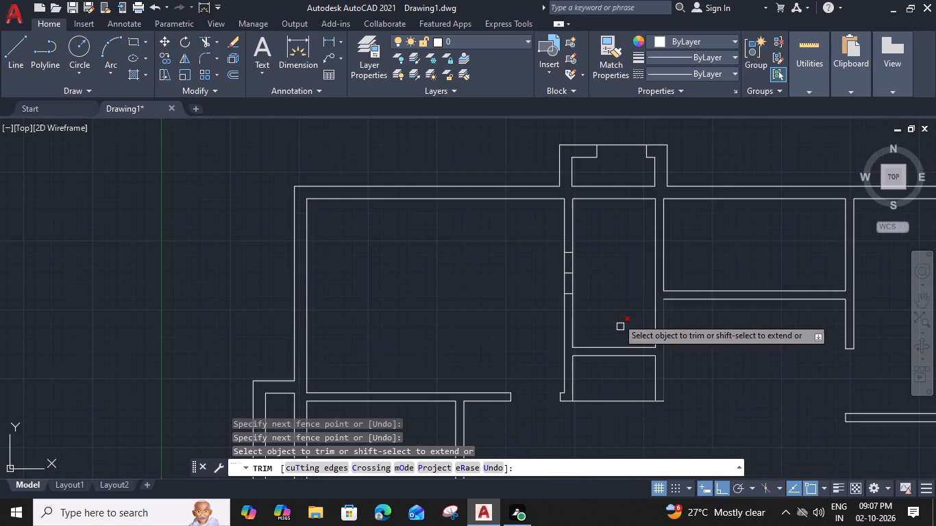
{"action": "scroll", "coordinate": [572, 278], "scroll_direction": "up", "scroll_amount": 2}
{"action": "left_click", "coordinate": [565, 266]}
{"action": "left_click_drag", "start_coordinate": [606, 259], "coordinate": [593, 266]}
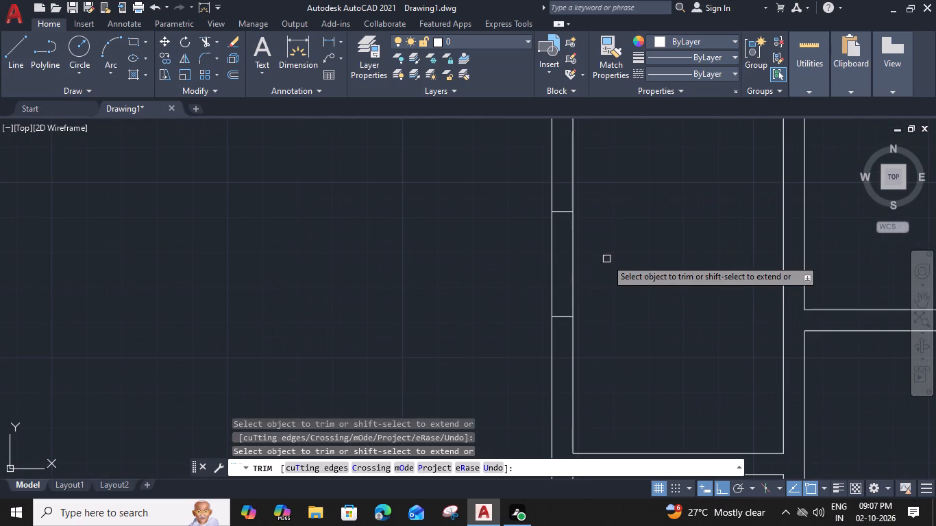
{"action": "left_click", "coordinate": [511, 290]}
Trim the leftover cross line and both wall faces between the door marks in the upper apartment's east outer wall.
{"action": "scroll", "coordinate": [513, 290], "scroll_direction": "down", "scroll_amount": 3}
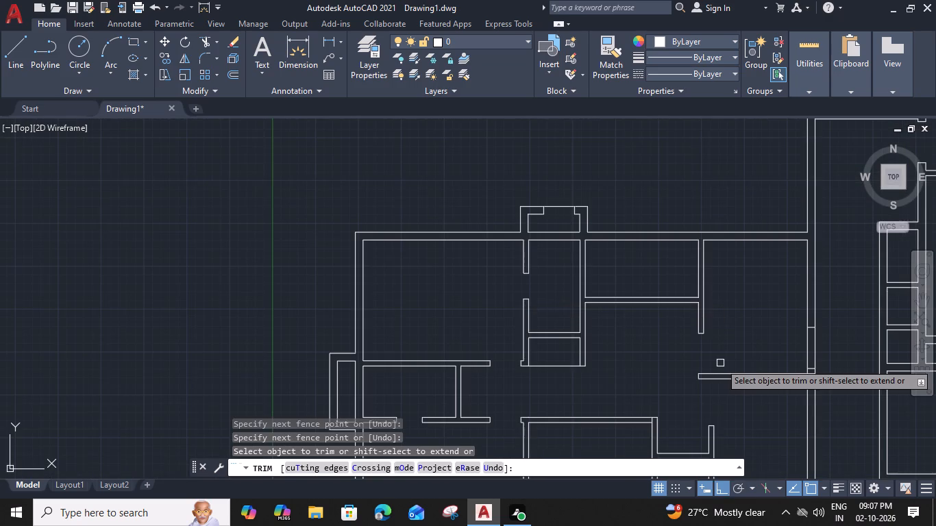
{"action": "scroll", "coordinate": [827, 382], "scroll_direction": "up", "scroll_amount": 2}
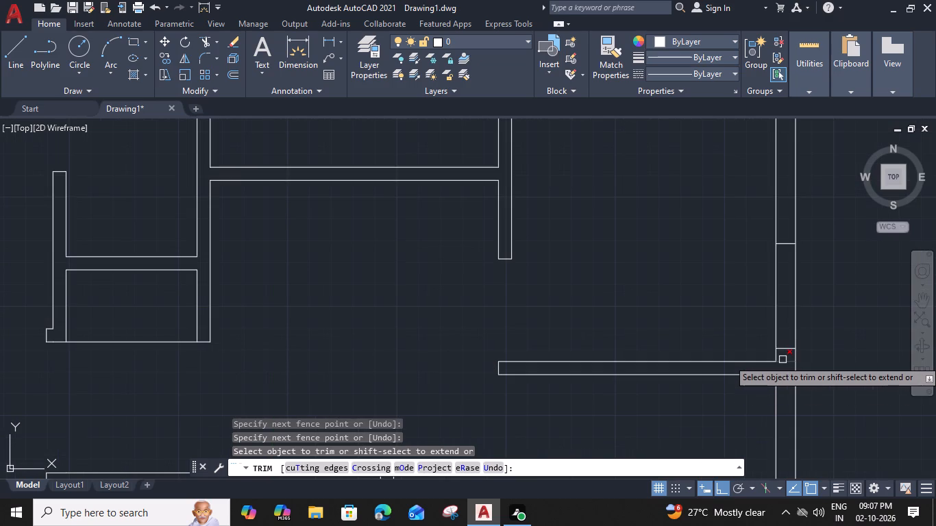
{"action": "left_click", "coordinate": [783, 360]}
{"action": "left_click_drag", "start_coordinate": [815, 278], "coordinate": [792, 281]}
{"action": "left_click", "coordinate": [706, 302]}
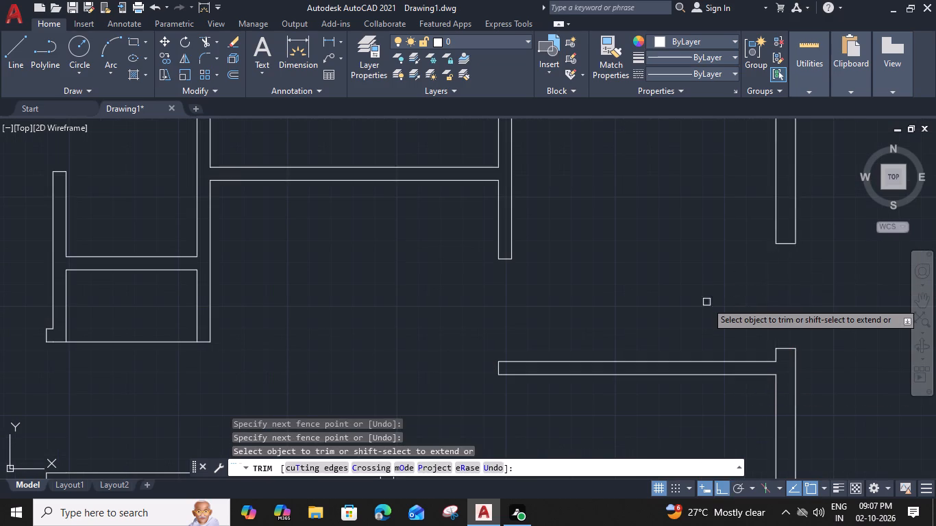
{"action": "scroll", "coordinate": [706, 302], "scroll_direction": "down", "scroll_amount": 2}
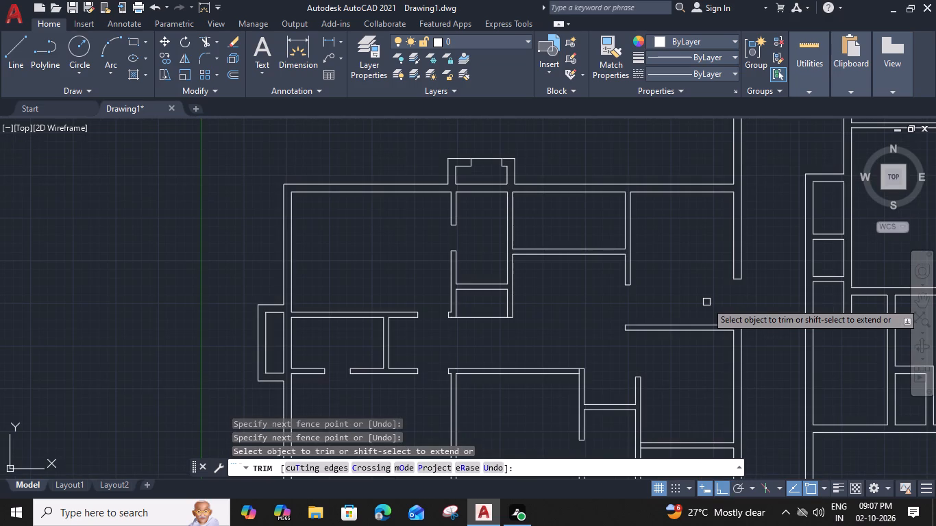
{"action": "scroll", "coordinate": [706, 305], "scroll_direction": "down", "scroll_amount": 3}
{"action": "middle_click_drag", "start_coordinate": [688, 338], "coordinate": [637, 313]}
{"action": "scroll", "coordinate": [646, 322], "scroll_direction": "up", "scroll_amount": 4}
{"action": "key", "text": "Escape"}
Mark a door in the wall above the lower-right room by offsetting its west end line 2' east and that mark another 2'6".
{"action": "left_click", "coordinate": [624, 300]}
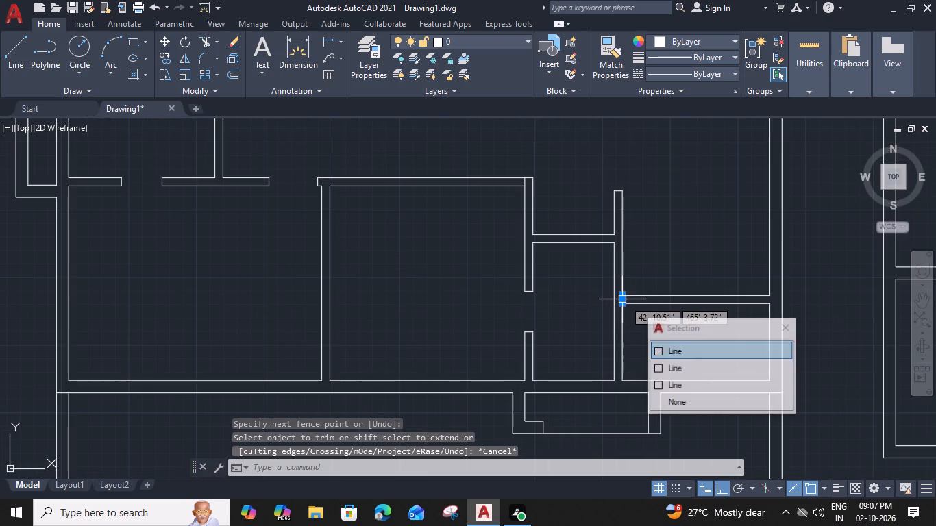
{"action": "left_click", "coordinate": [674, 271]}
{"action": "scroll", "coordinate": [674, 271], "scroll_direction": "up", "scroll_amount": 3}
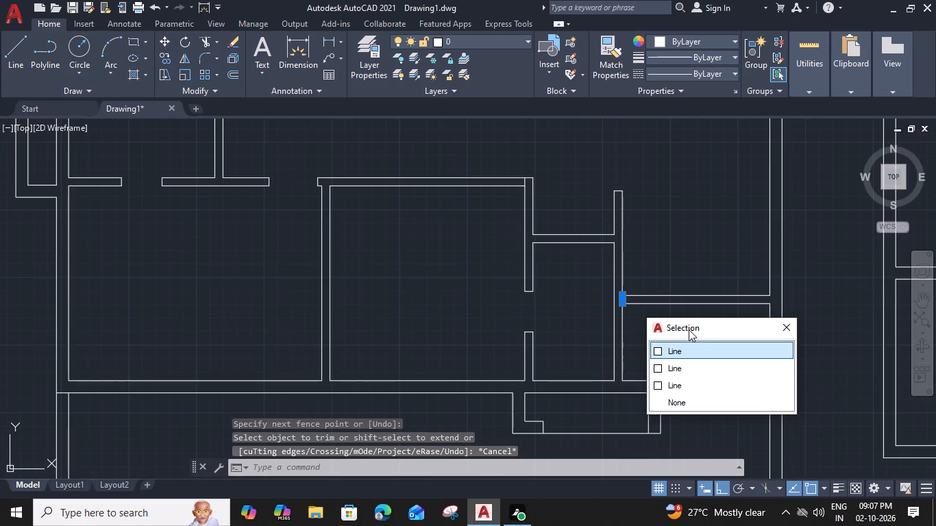
{"action": "left_click", "coordinate": [624, 338]}
{"action": "middle_click_drag", "start_coordinate": [624, 328], "coordinate": [592, 262]}
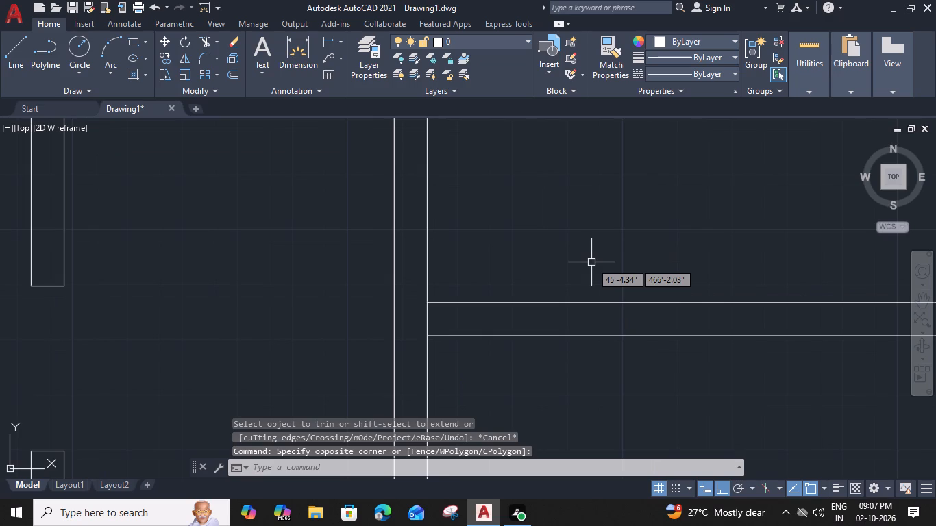
{"action": "left_click", "coordinate": [427, 326]}
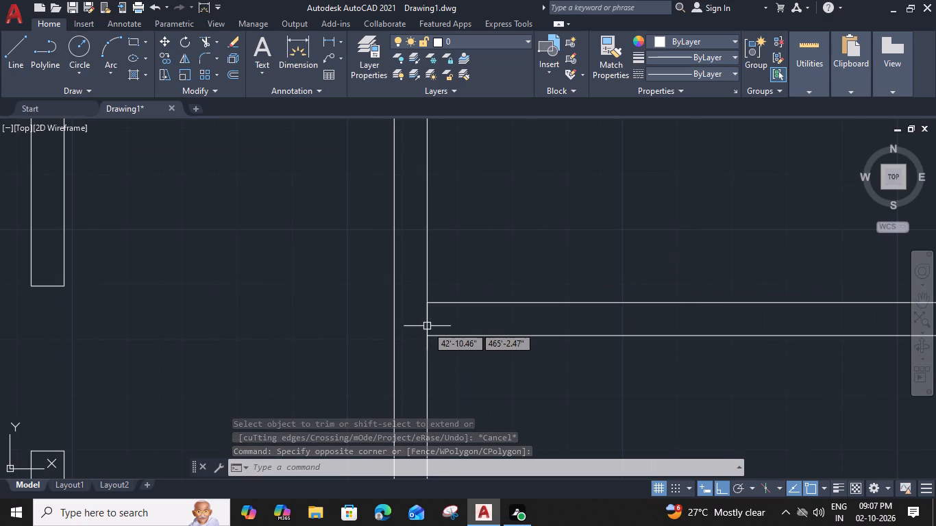
{"action": "type", "text": "o 2"}
{"action": "type", "text": "'"}
{"action": "key", "text": "space"}
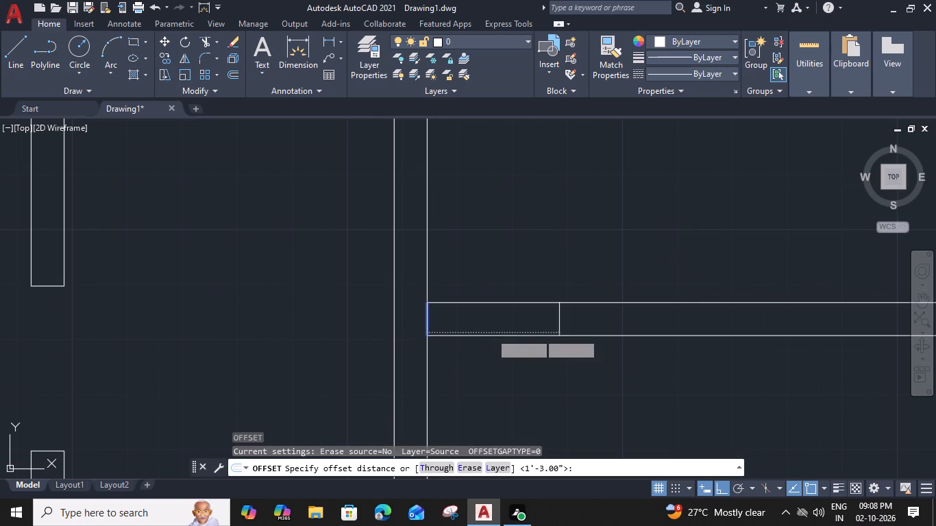
{"action": "left_click", "coordinate": [528, 324]}
{"action": "middle_click_drag", "start_coordinate": [524, 318], "coordinate": [424, 295]}
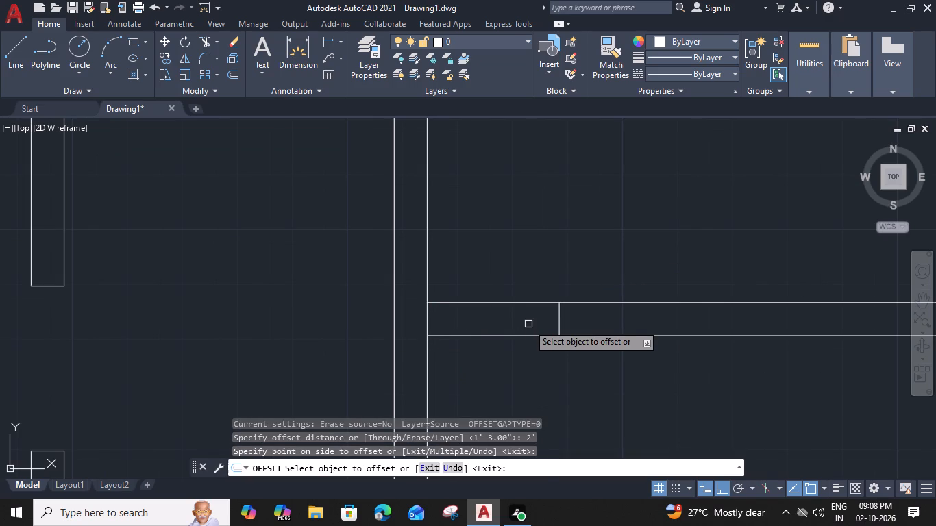
{"action": "left_click", "coordinate": [460, 296]}
{"action": "key", "text": "2"}
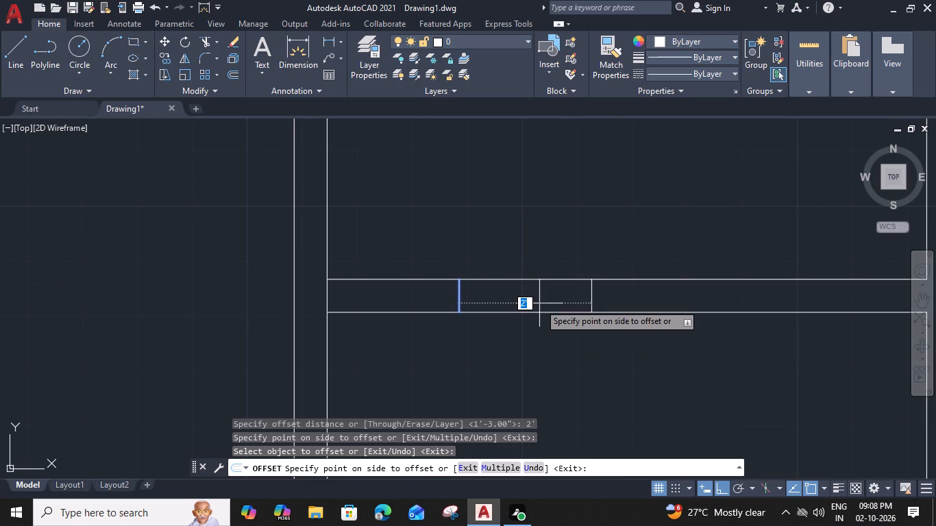
{"action": "type", "text": "'6\""}
{"action": "key", "text": "Return"}
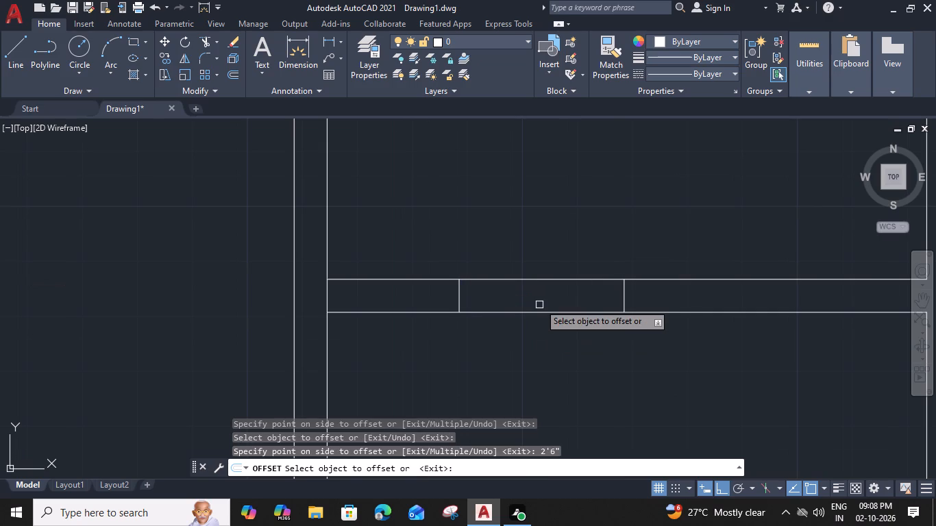
{"action": "key", "text": "Escape"}
Trim the west end line and both wall faces between the 2'6" door marks in the wall above the lower-right room.
{"action": "type", "text": "tr"}
{"action": "key", "text": "space"}
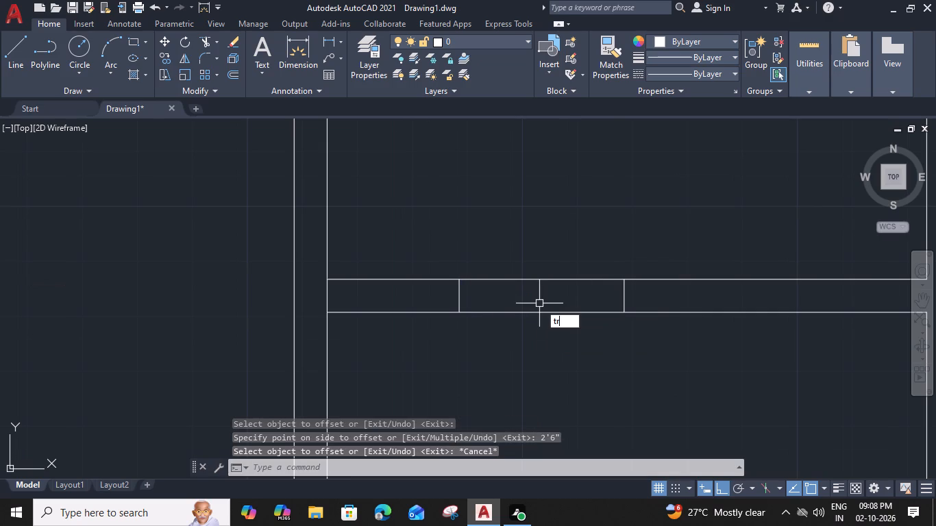
{"action": "left_click", "coordinate": [328, 297]}
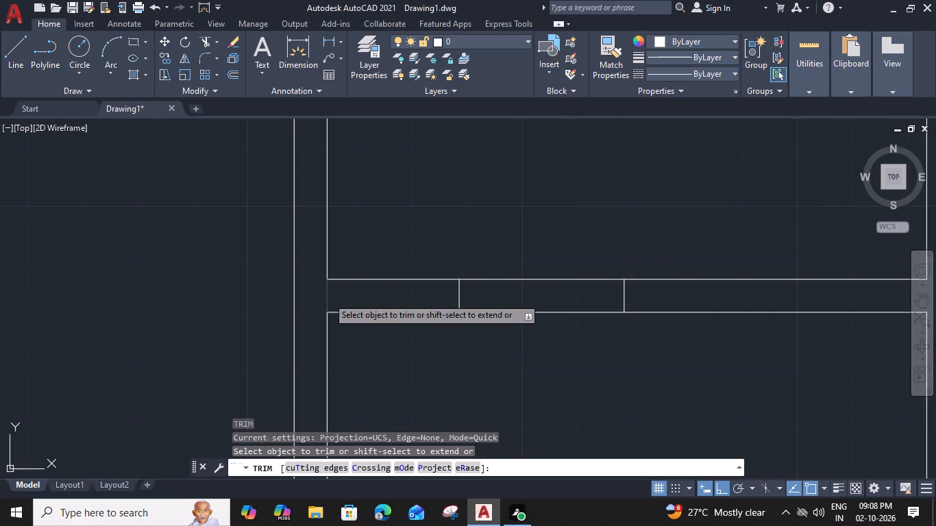
{"action": "left_click", "coordinate": [540, 266]}
{"action": "left_click", "coordinate": [554, 338]}
{"action": "key", "text": "Escape"}
Mark a door in the wall above the lower-middle room by offsetting its east end line 3" west and that mark another 3'.
{"action": "scroll", "coordinate": [554, 330], "scroll_direction": "down", "scroll_amount": 3}
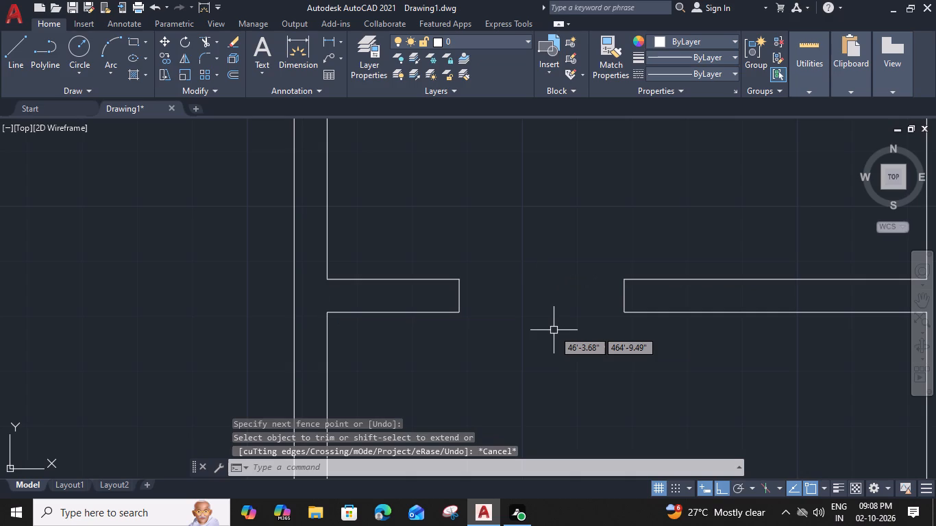
{"action": "scroll", "coordinate": [520, 347], "scroll_direction": "down", "scroll_amount": 2}
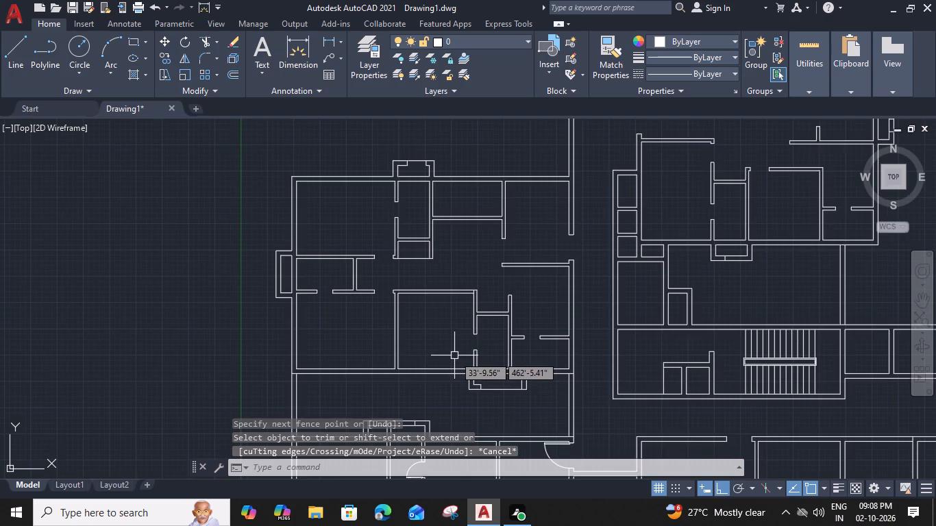
{"action": "scroll", "coordinate": [467, 293], "scroll_direction": "up", "scroll_amount": 5}
{"action": "left_click", "coordinate": [482, 286]}
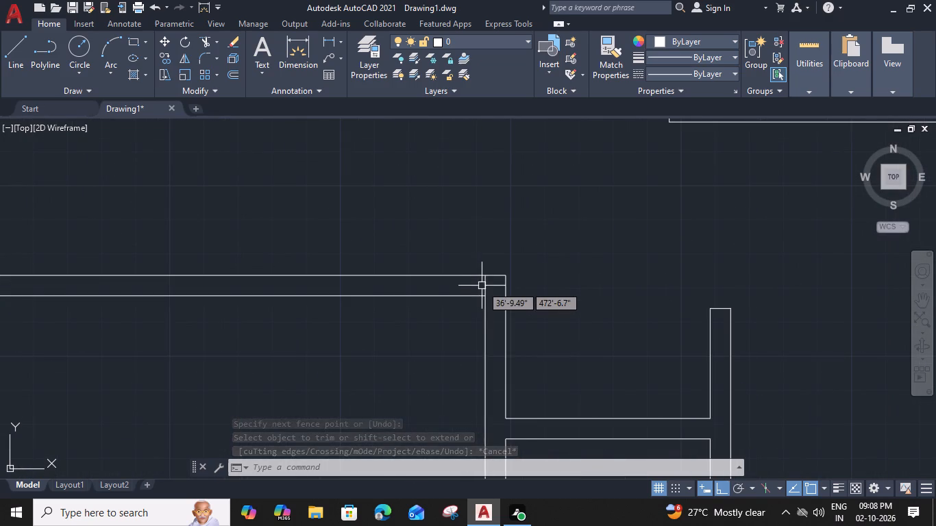
{"action": "type", "text": "o"}
{"action": "key", "text": "space"}
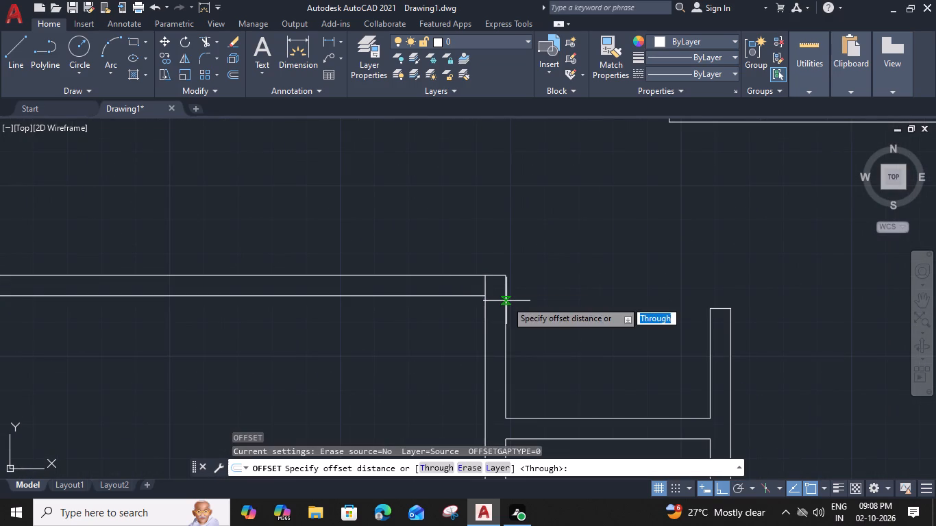
{"action": "type", "text": "3\""}
{"action": "key", "text": "Return"}
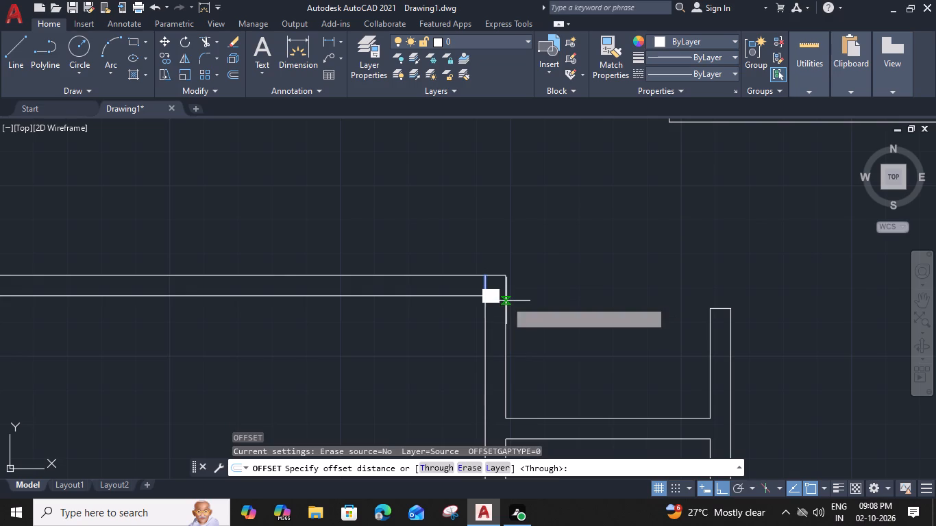
{"action": "left_click", "coordinate": [397, 292]}
{"action": "left_click", "coordinate": [474, 286]}
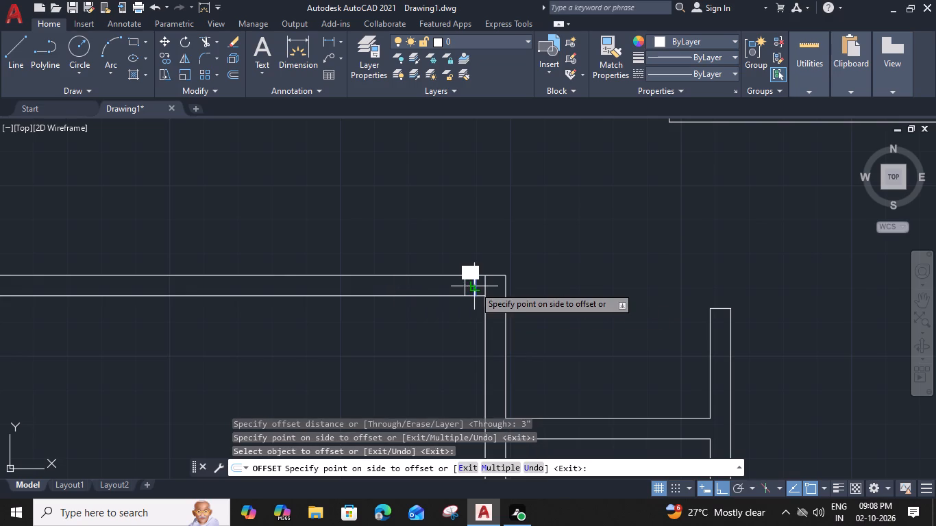
{"action": "key", "text": "3"}
{"action": "key", "text": "apostrophe"}
{"action": "key", "text": "space"}
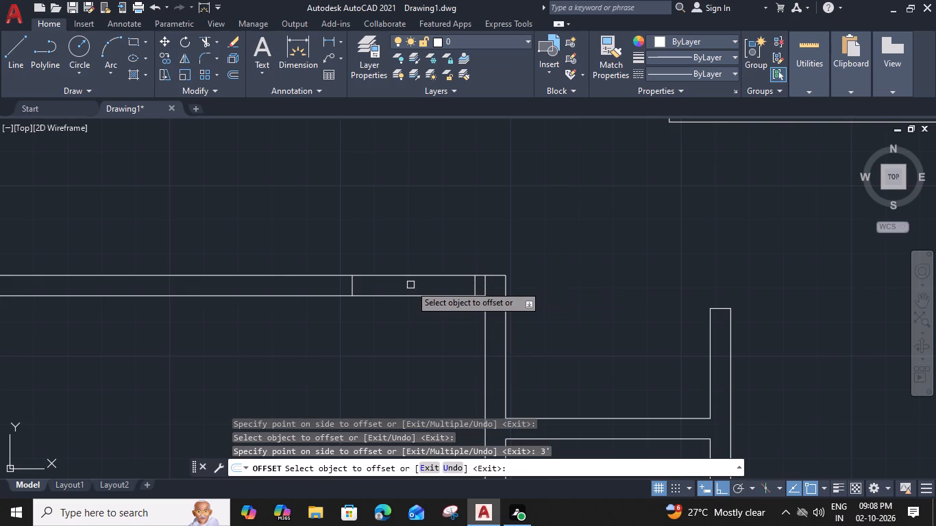
{"action": "key", "text": "Escape"}
Trim the east end line and both wall faces between the 3' door marks in the wall above the lower-middle room.
{"action": "type", "text": "tr"}
{"action": "key", "text": "space"}
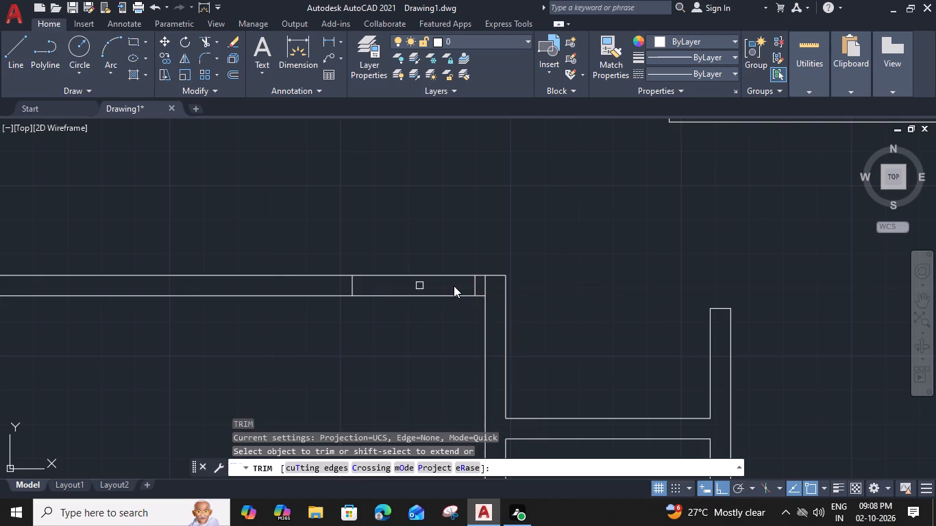
{"action": "left_click", "coordinate": [487, 285]}
{"action": "left_click", "coordinate": [380, 251]}
{"action": "left_click", "coordinate": [411, 327]}
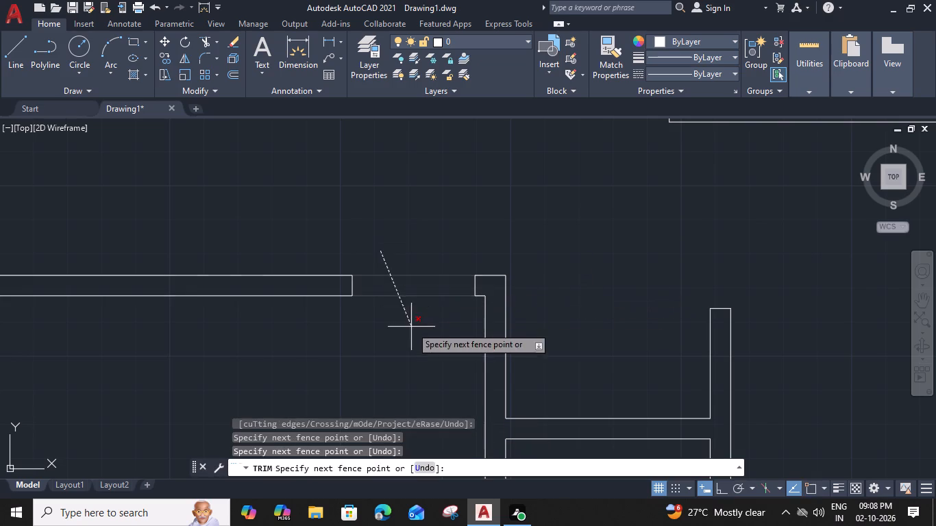
{"action": "key", "text": "Escape"}
Copy the door symbol of the lower apartment's upper-left room by its hinge-side jamb corner to the matching opening in the upper apartment.
{"action": "scroll", "coordinate": [409, 316], "scroll_direction": "down", "scroll_amount": 3}
{"action": "middle_click_drag", "start_coordinate": [412, 330], "coordinate": [554, 277]}
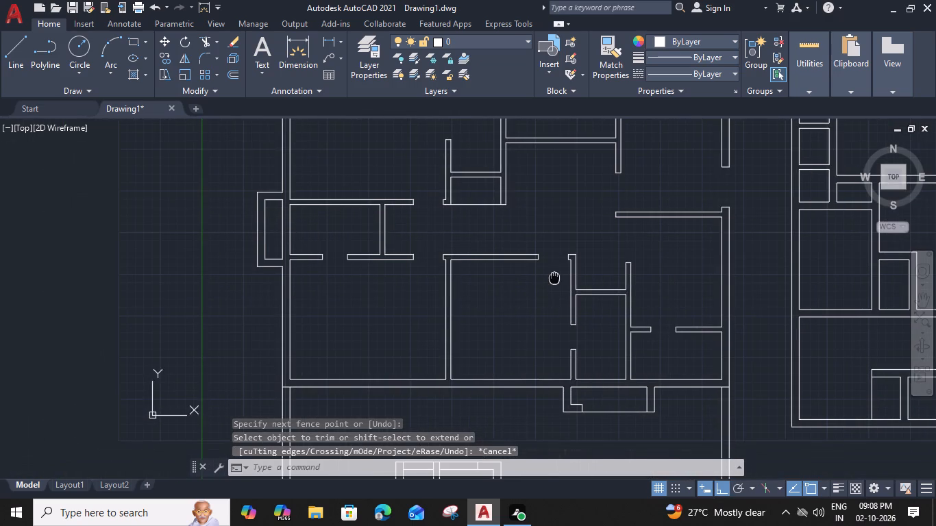
{"action": "scroll", "coordinate": [504, 307], "scroll_direction": "down", "scroll_amount": 2}
{"action": "middle_click_drag", "start_coordinate": [504, 310], "coordinate": [505, 260]}
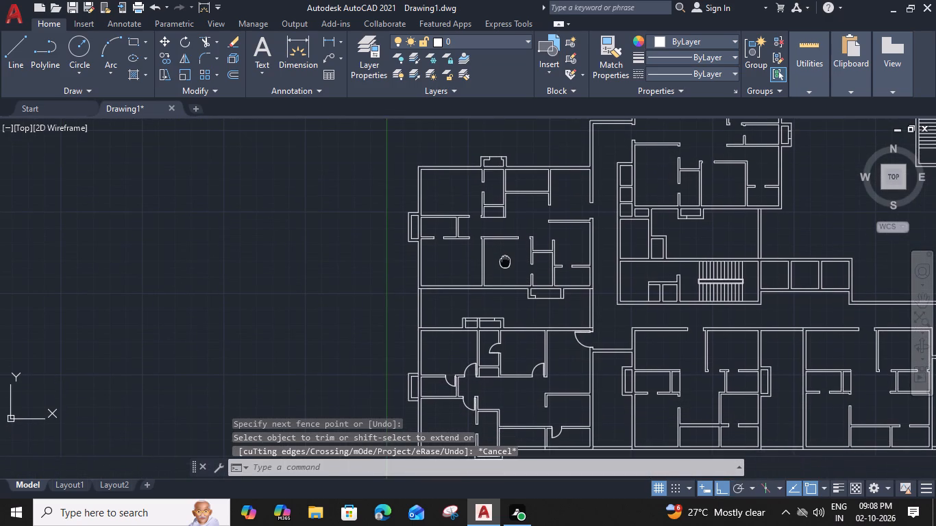
{"action": "scroll", "coordinate": [482, 376], "scroll_direction": "up", "scroll_amount": 4}
{"action": "left_click", "coordinate": [450, 361]}
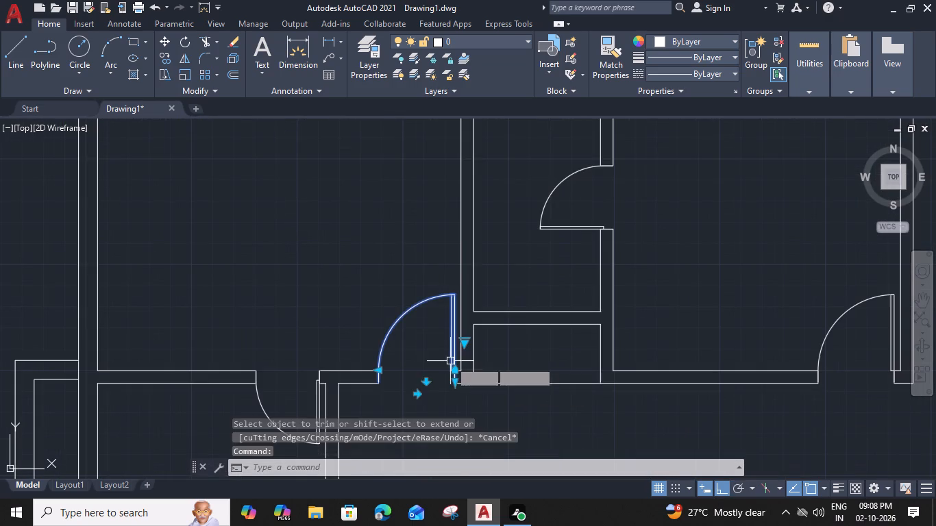
{"action": "type", "text": "co"}
{"action": "key", "text": "space"}
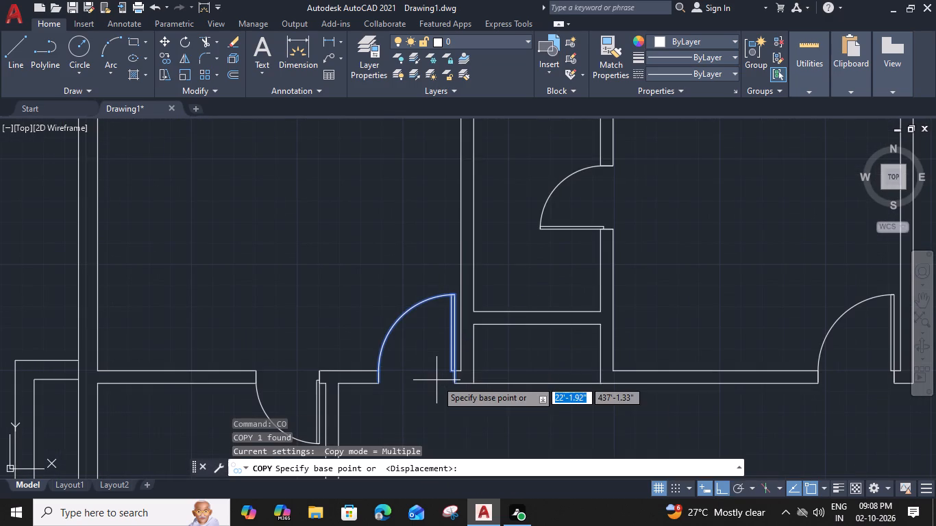
{"action": "left_click", "coordinate": [454, 384]}
{"action": "scroll", "coordinate": [453, 375], "scroll_direction": "down", "scroll_amount": 4}
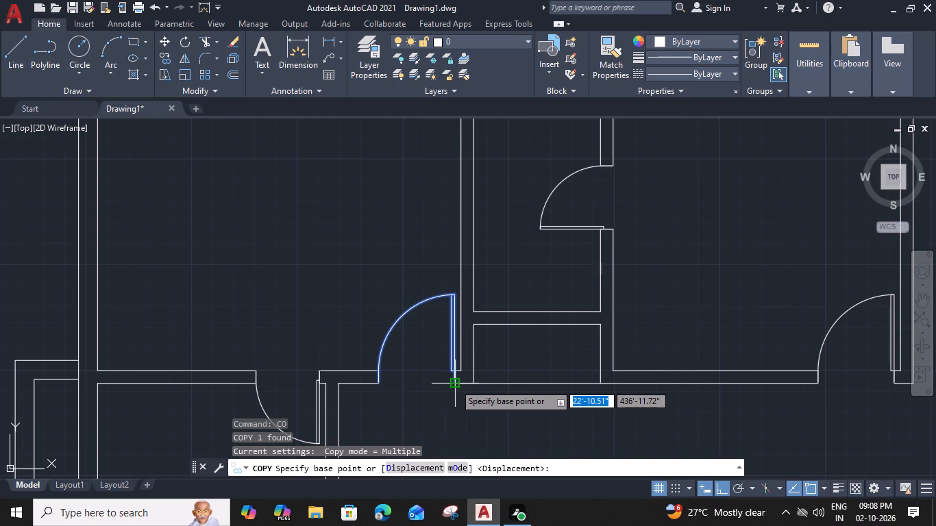
{"action": "scroll", "coordinate": [463, 237], "scroll_direction": "up", "scroll_amount": 4}
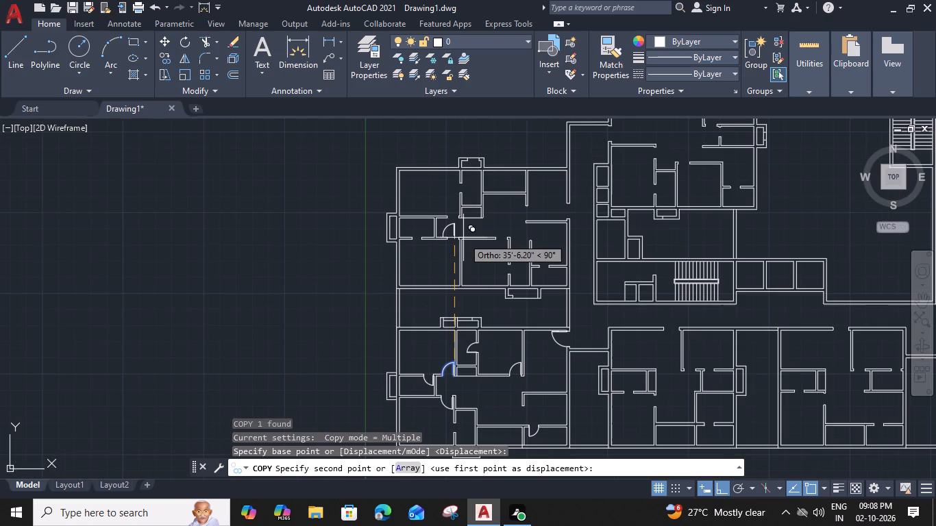
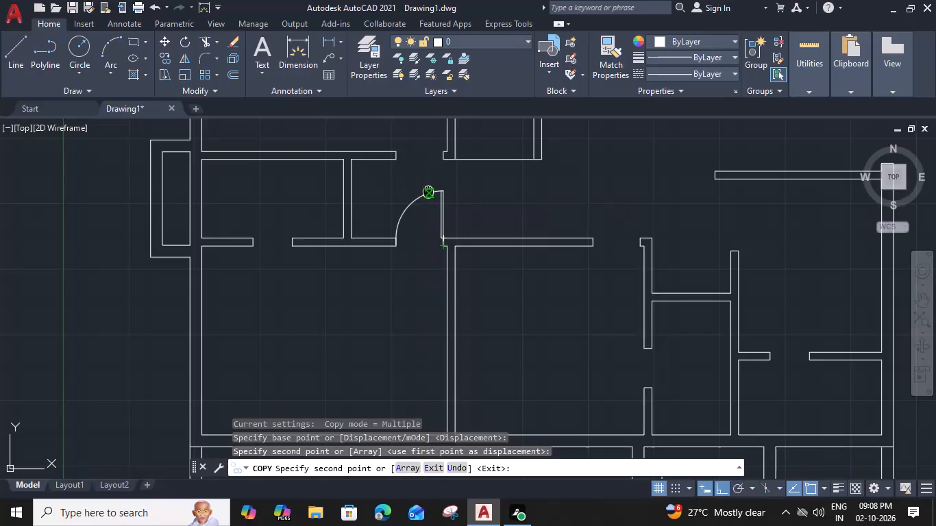
Place two more copies of the 3' door symbol in the openings above the upper apartment's lower-left and lower-middle rooms.
{"action": "scroll", "coordinate": [431, 253], "scroll_direction": "up", "scroll_amount": 3}
{"action": "left_click", "coordinate": [446, 246]}
{"action": "scroll", "coordinate": [444, 253], "scroll_direction": "down", "scroll_amount": 3}
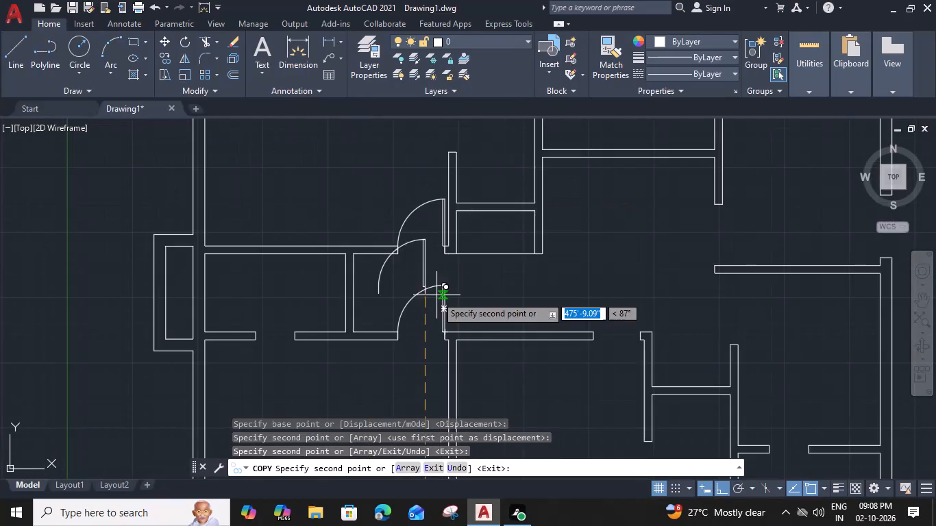
{"action": "scroll", "coordinate": [634, 336], "scroll_direction": "up", "scroll_amount": 2}
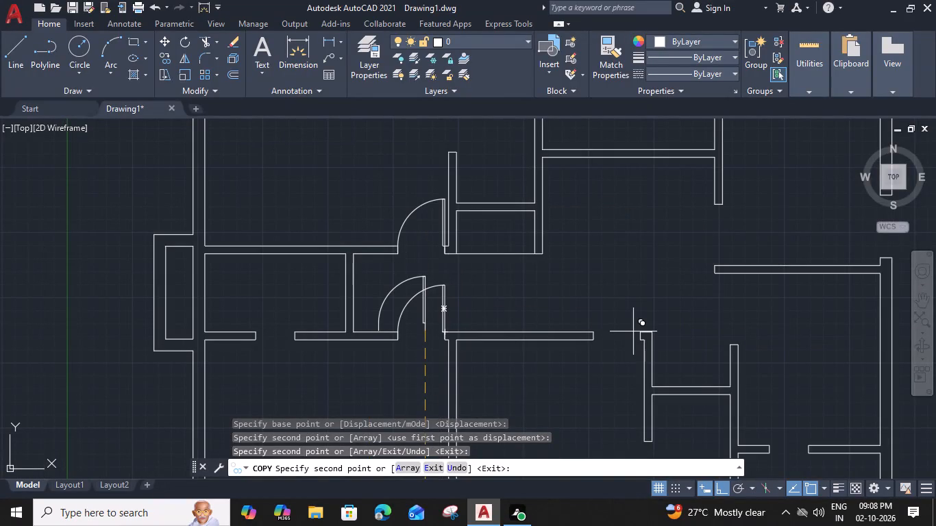
{"action": "left_click", "coordinate": [643, 342]}
{"action": "scroll", "coordinate": [646, 320], "scroll_direction": "down", "scroll_amount": 3}
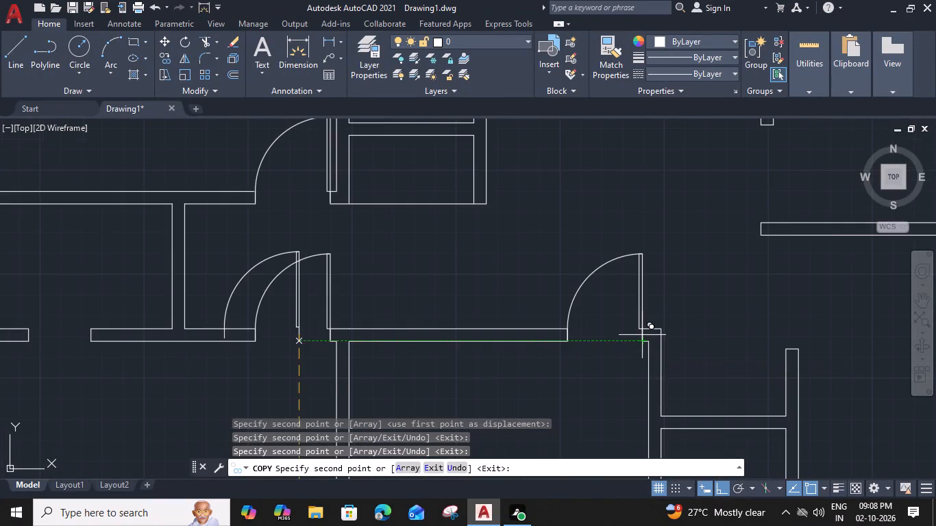
{"action": "key", "text": "Escape"}
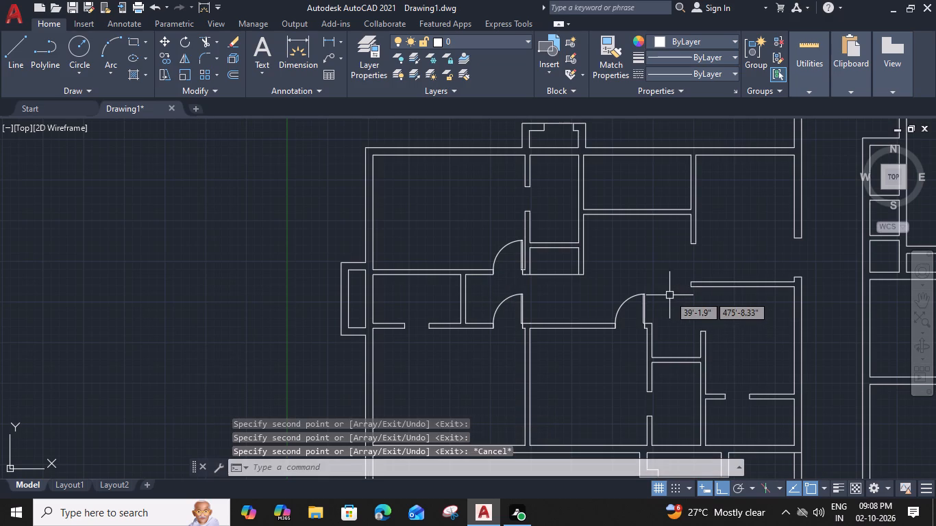
Flip the doors of the upper apartment's lower-left and lower-middle rooms so they swing south into the rooms.
{"action": "left_click", "coordinate": [520, 299]}
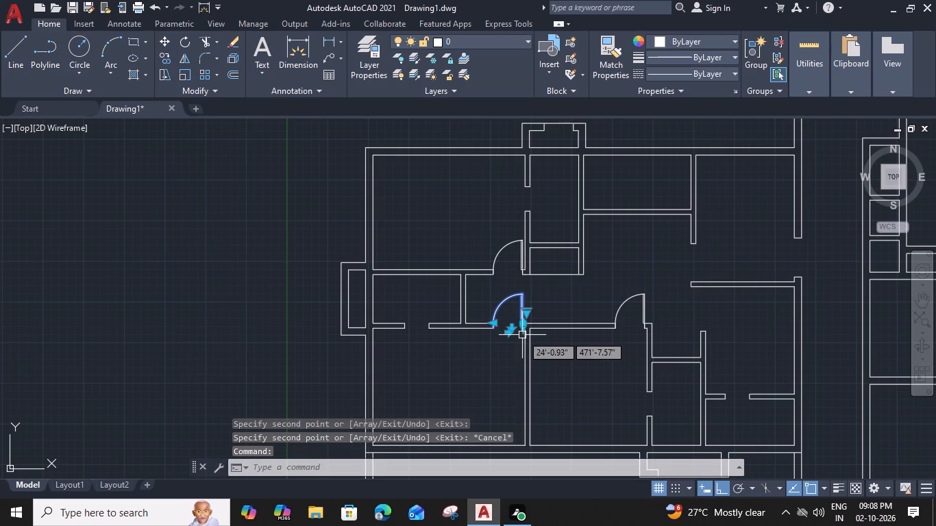
{"action": "left_click", "coordinate": [513, 327]}
{"action": "key", "text": "Escape"}
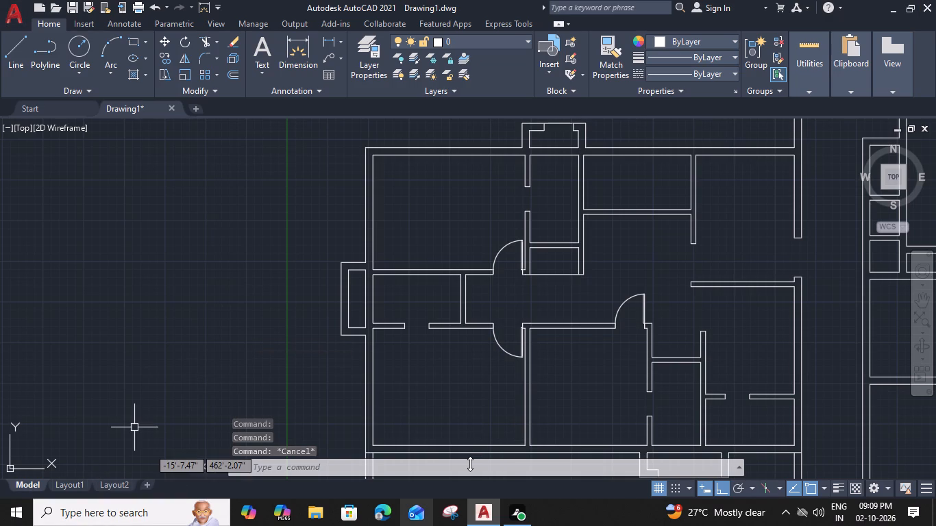
{"action": "left_click", "coordinate": [642, 305]}
{"action": "scroll", "coordinate": [639, 330], "scroll_direction": "up", "scroll_amount": 2}
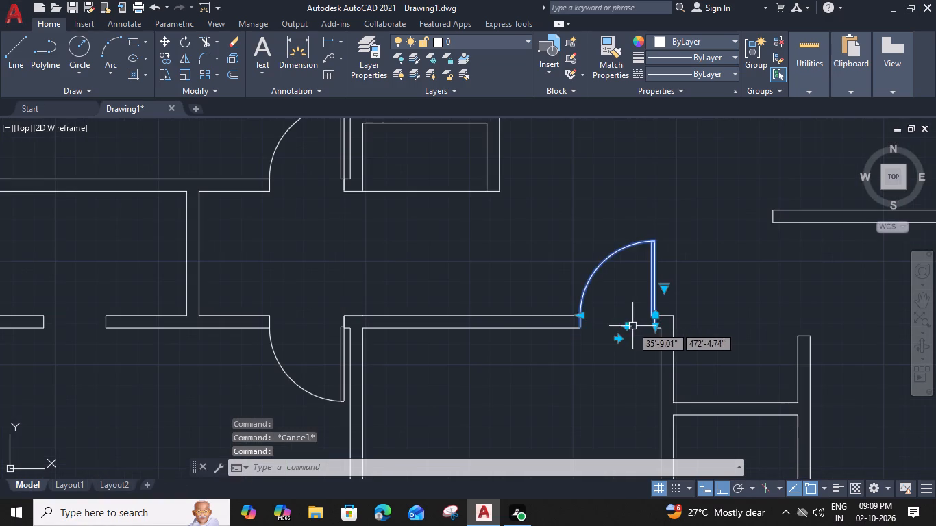
{"action": "left_click", "coordinate": [630, 327]}
{"action": "key", "text": "Escape"}
Copy the lower apartment's small west room door by its hinge-side jamb corner to the opening south of the upper apartment's small west room.
{"action": "scroll", "coordinate": [637, 349], "scroll_direction": "down", "scroll_amount": 3}
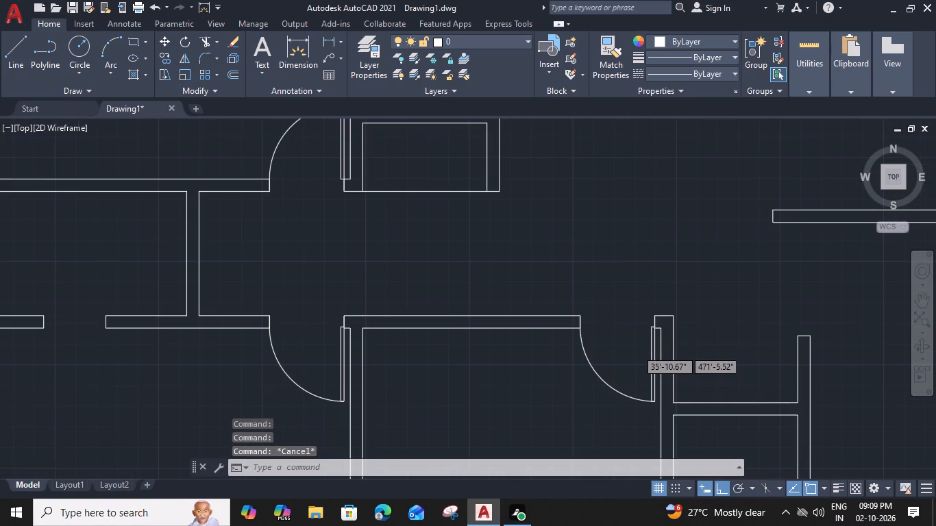
{"action": "middle_click_drag", "start_coordinate": [521, 365], "coordinate": [509, 212]}
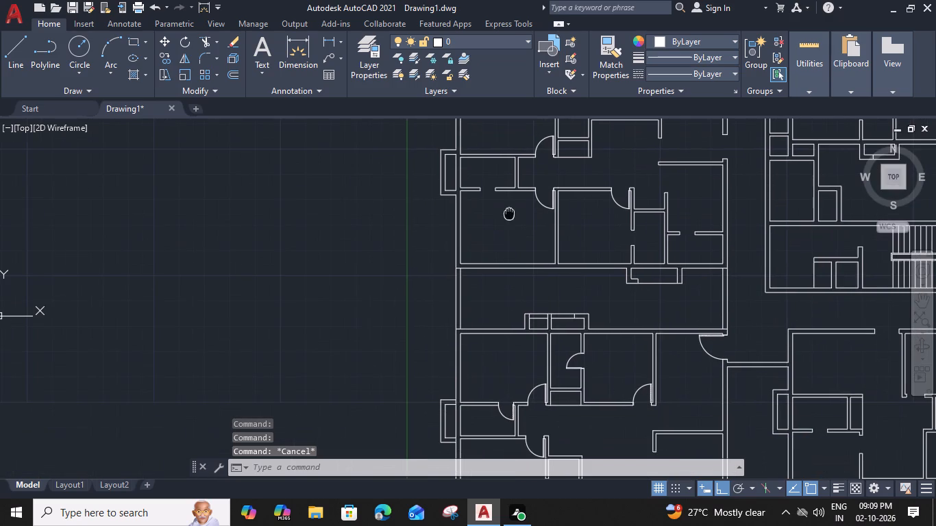
{"action": "left_click", "coordinate": [503, 418]}
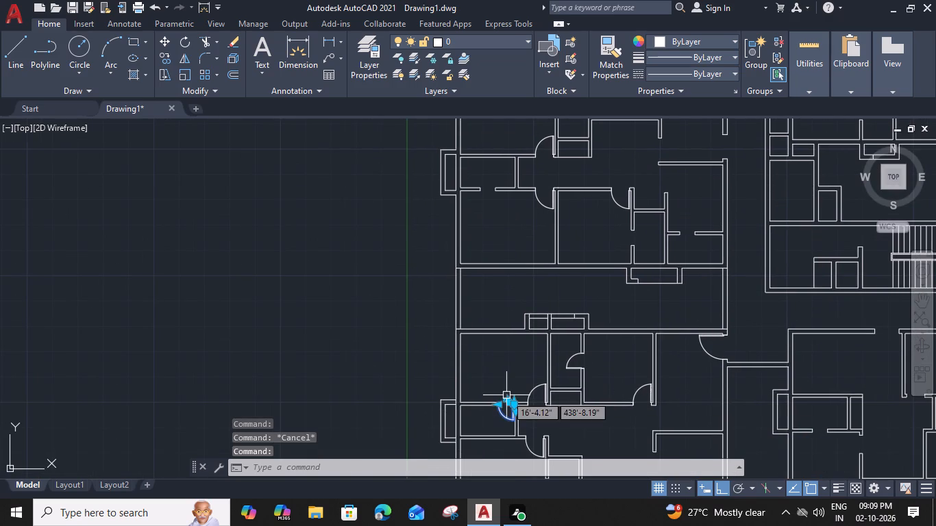
{"action": "key", "text": "c"}
{"action": "key", "text": "o"}
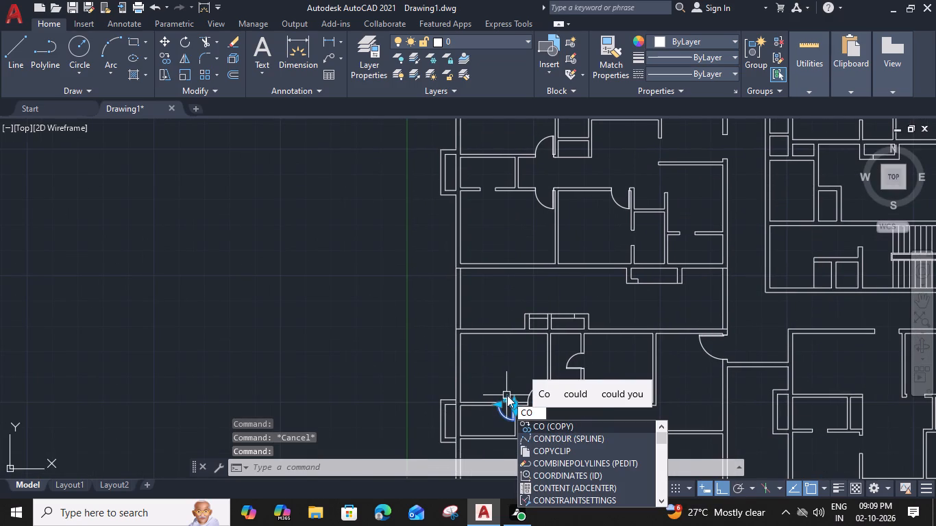
{"action": "key", "text": "space"}
{"action": "scroll", "coordinate": [510, 402], "scroll_direction": "up", "scroll_amount": 4}
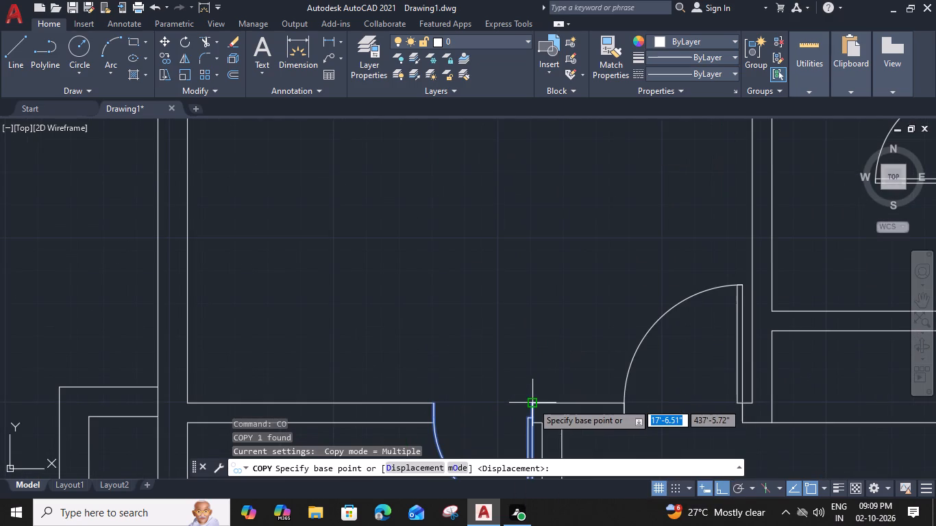
{"action": "left_click", "coordinate": [532, 403]}
{"action": "scroll", "coordinate": [530, 379], "scroll_direction": "down", "scroll_amount": 4}
{"action": "middle_click_drag", "start_coordinate": [530, 229], "coordinate": [519, 384]}
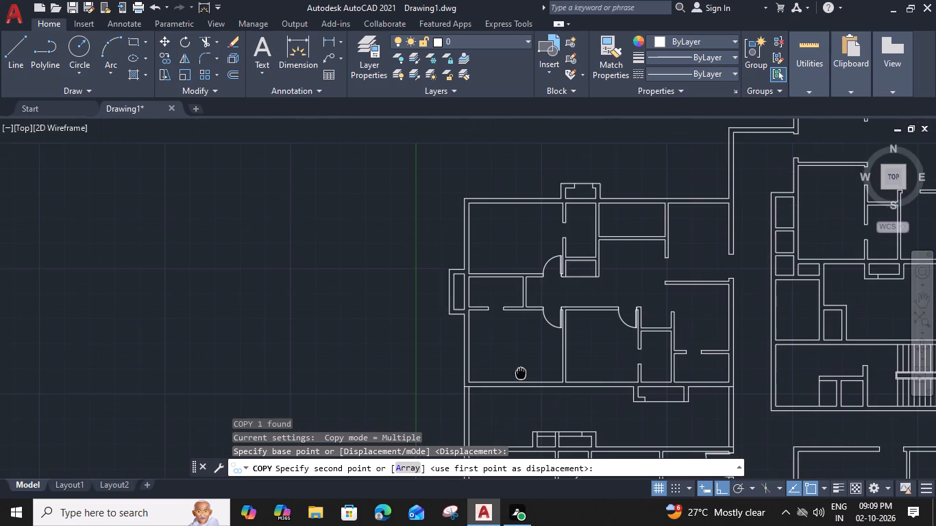
{"action": "scroll", "coordinate": [500, 353], "scroll_direction": "up", "scroll_amount": 3}
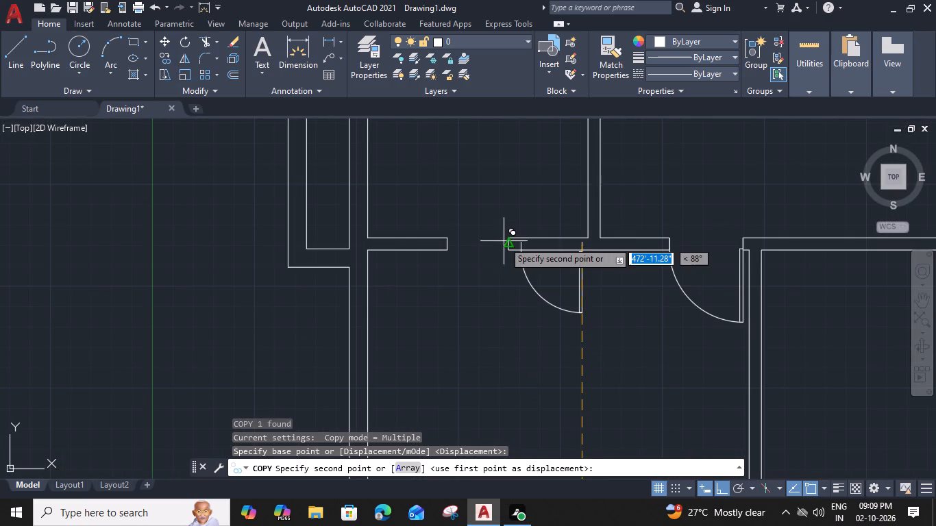
{"action": "left_click", "coordinate": [507, 238]}
{"action": "scroll", "coordinate": [510, 238], "scroll_direction": "down", "scroll_amount": 3}
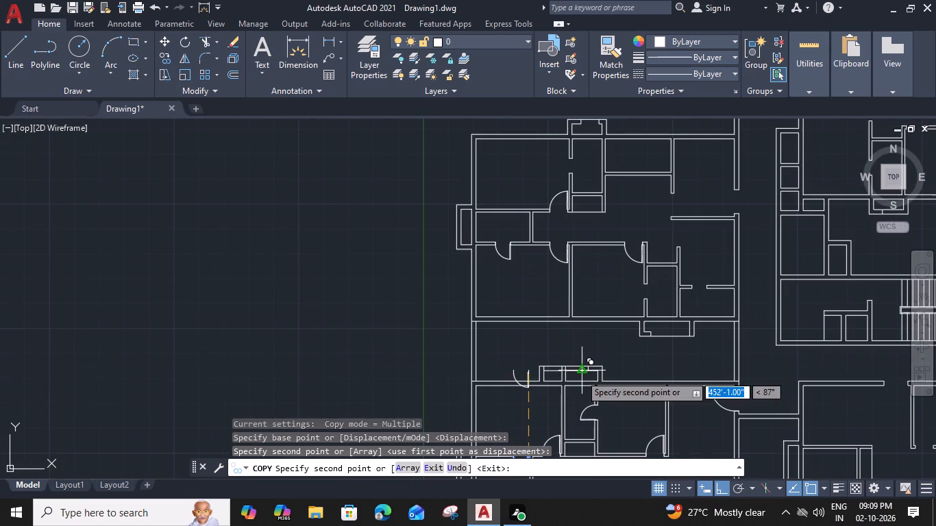
{"action": "middle_click_drag", "start_coordinate": [583, 353], "coordinate": [495, 264]}
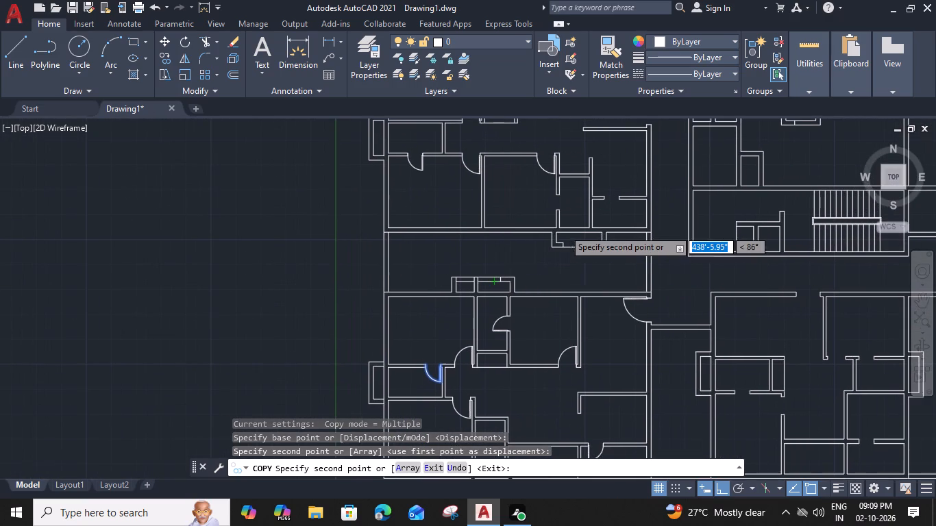
{"action": "key", "text": "Escape"}
Copy the door of the lower apartment's upper narrow room to the west-wall openings of the upper apartment's lower and upper narrow rooms.
{"action": "left_click", "coordinate": [500, 319]}
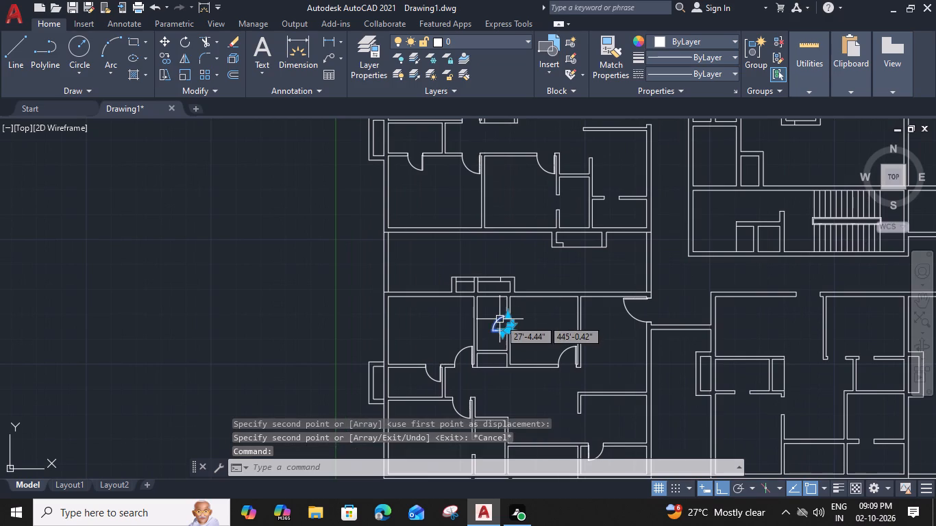
{"action": "key", "text": "c"}
{"action": "key", "text": "o"}
{"action": "key", "text": "space"}
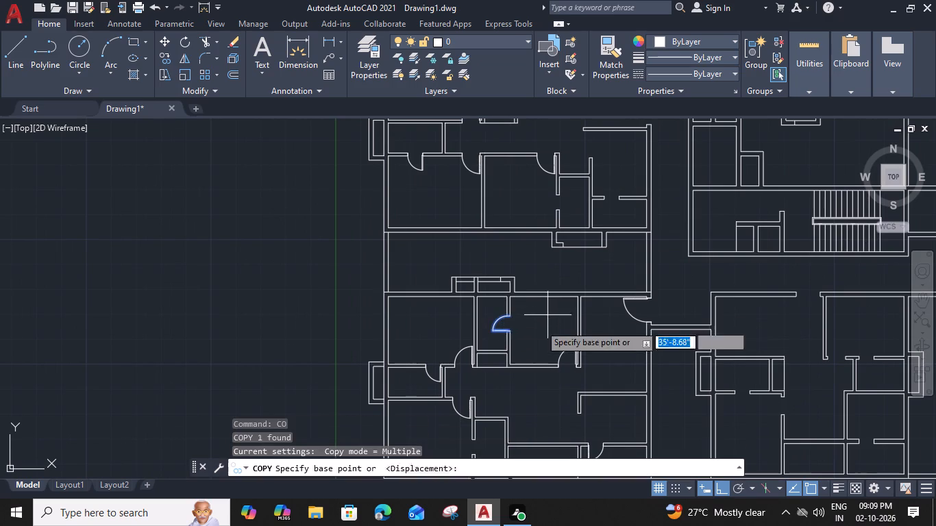
{"action": "scroll", "coordinate": [513, 332], "scroll_direction": "up", "scroll_amount": 4}
{"action": "left_click", "coordinate": [504, 334]}
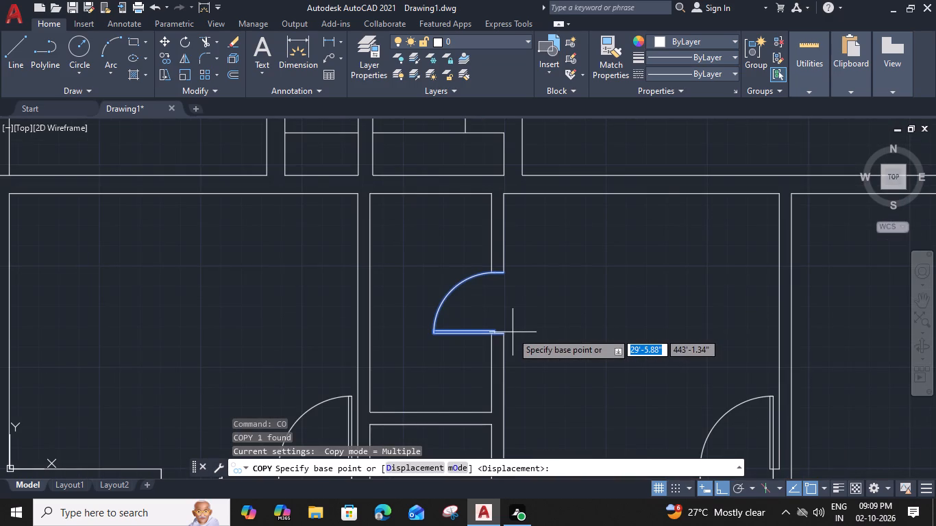
{"action": "scroll", "coordinate": [504, 333], "scroll_direction": "down", "scroll_amount": 4}
{"action": "scroll", "coordinate": [553, 218], "scroll_direction": "up", "scroll_amount": 4}
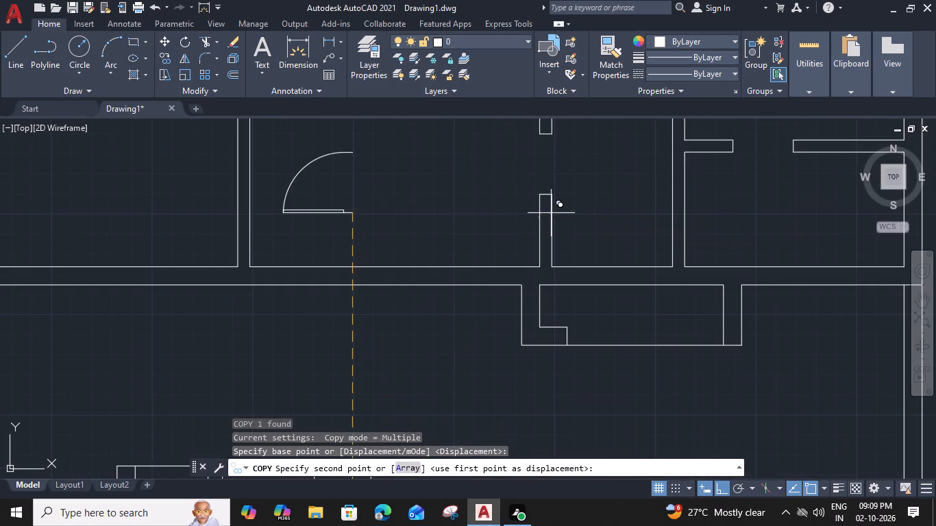
{"action": "left_click", "coordinate": [554, 192]}
{"action": "scroll", "coordinate": [554, 192], "scroll_direction": "down", "scroll_amount": 3}
{"action": "middle_click_drag", "start_coordinate": [525, 201], "coordinate": [524, 420]}
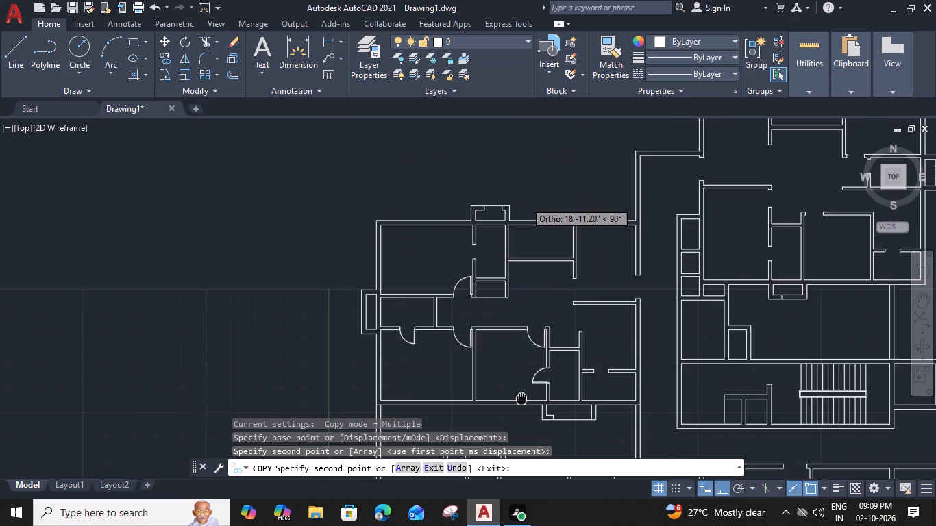
{"action": "middle_click_drag", "start_coordinate": [524, 420], "coordinate": [541, 392]}
{"action": "scroll", "coordinate": [480, 301], "scroll_direction": "up", "scroll_amount": 4}
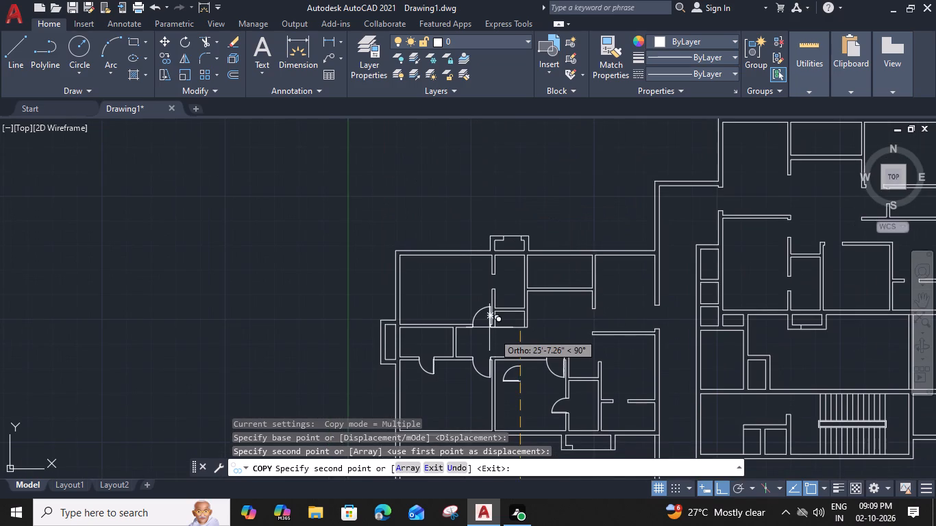
{"action": "left_click", "coordinate": [567, 225]}
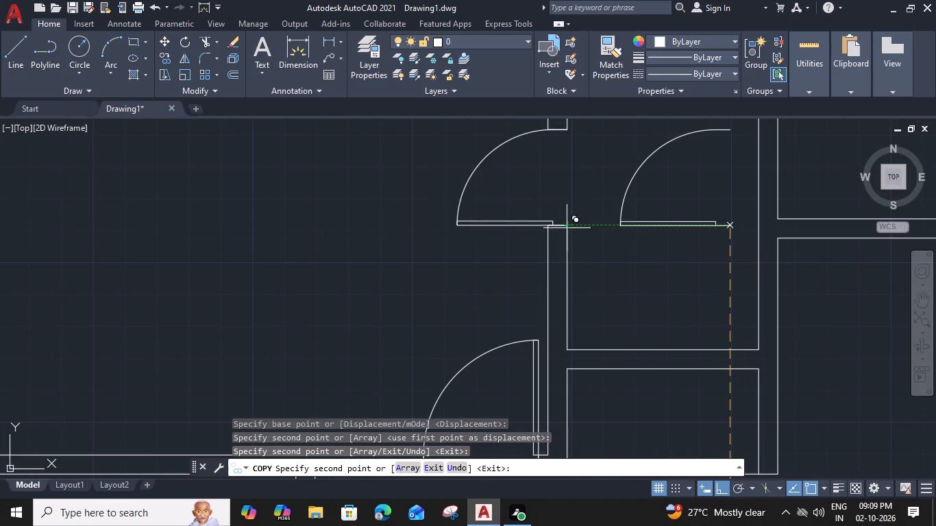
{"action": "scroll", "coordinate": [570, 238], "scroll_direction": "down", "scroll_amount": 3}
{"action": "middle_click_drag", "start_coordinate": [612, 314], "coordinate": [567, 167]}
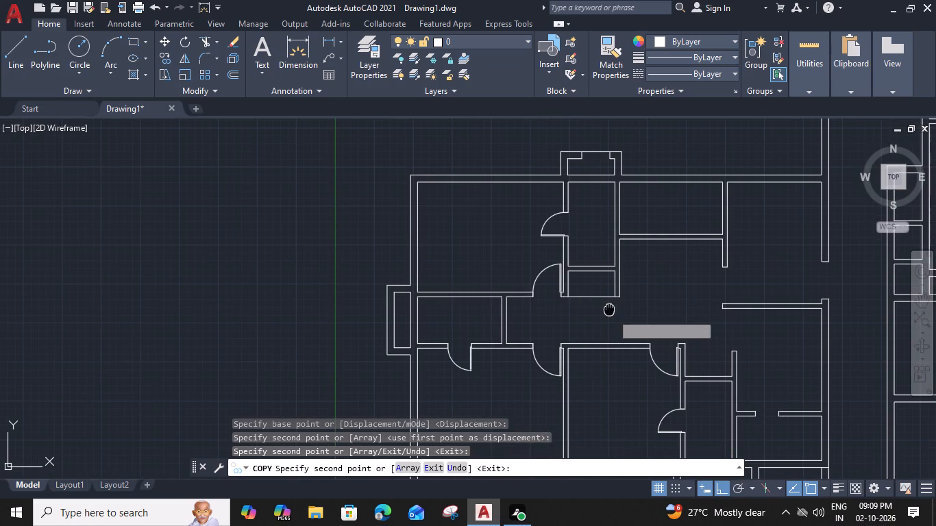
{"action": "key", "text": "Escape"}
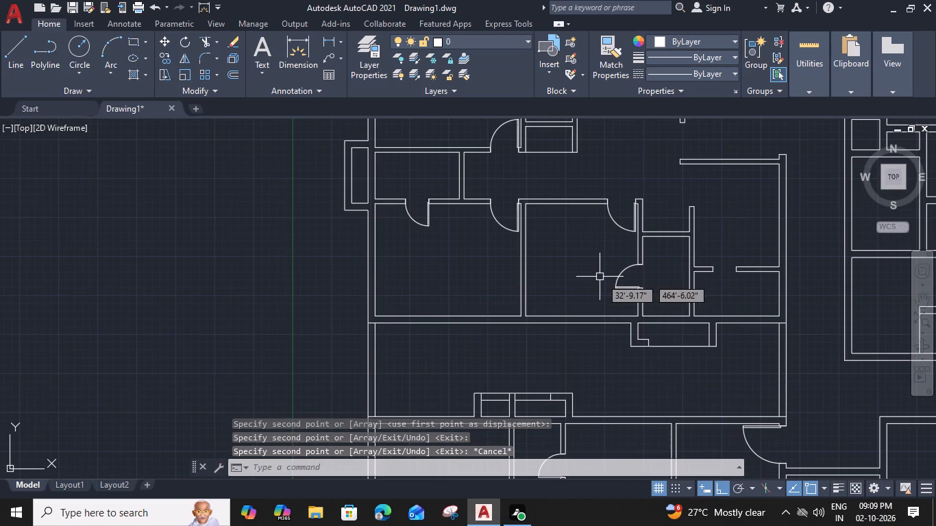
Flip the two narrow-room doors of the upper apartment so they swing east into the narrow rooms.
{"action": "left_click", "coordinate": [619, 281]}
{"action": "scroll", "coordinate": [640, 279], "scroll_direction": "up", "scroll_amount": 2}
{"action": "left_click", "coordinate": [645, 277]}
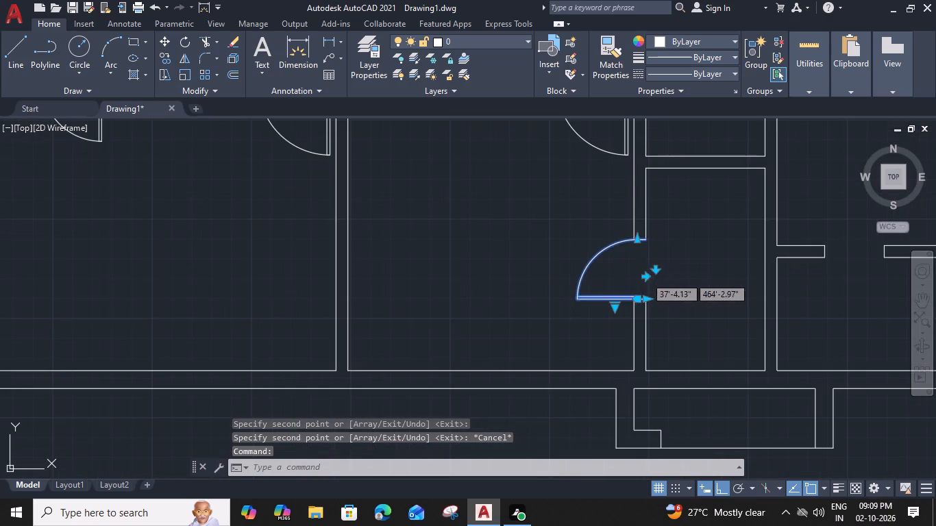
{"action": "scroll", "coordinate": [645, 277], "scroll_direction": "down", "scroll_amount": 3}
{"action": "middle_click_drag", "start_coordinate": [575, 235], "coordinate": [574, 312]}
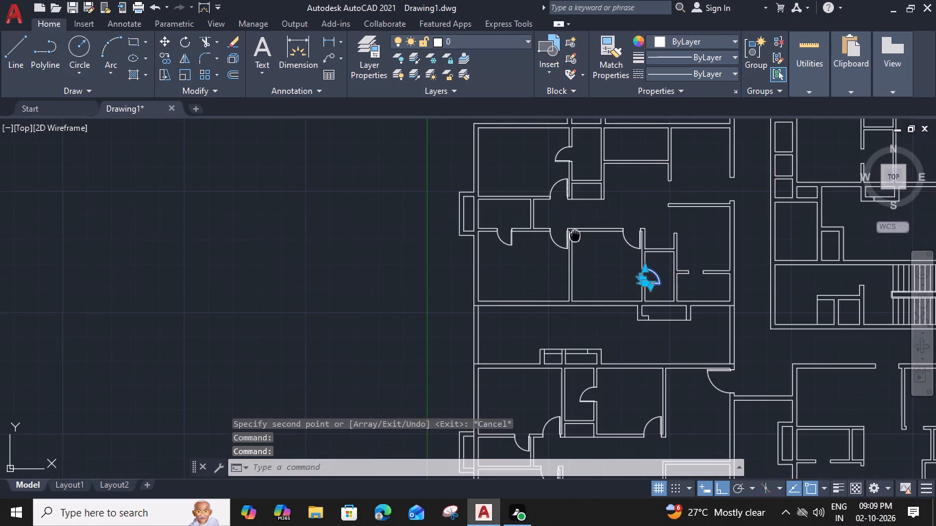
{"action": "left_click", "coordinate": [561, 226]}
{"action": "scroll", "coordinate": [568, 230], "scroll_direction": "up", "scroll_amount": 3}
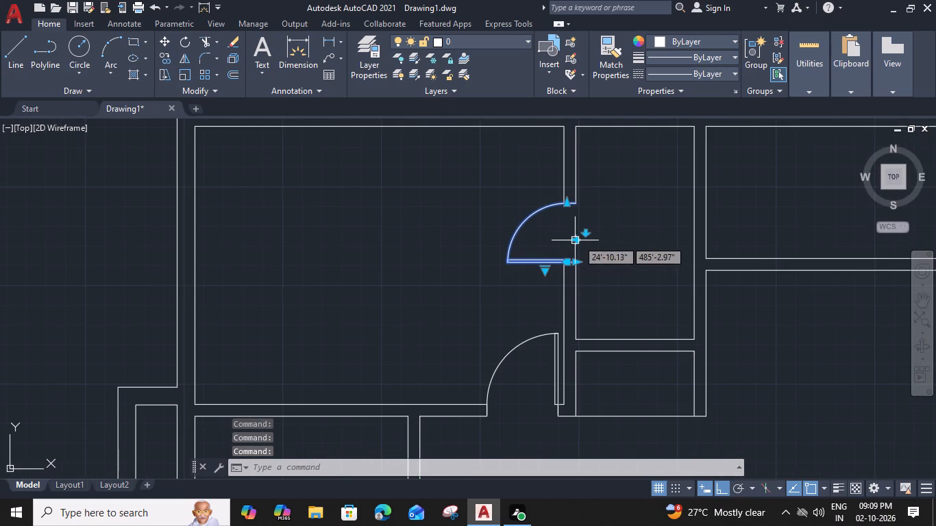
{"action": "left_click", "coordinate": [578, 240]}
Flip the door south of the upper apartment's small west room so it swings north into that room.
{"action": "scroll", "coordinate": [580, 240], "scroll_direction": "down", "scroll_amount": 3}
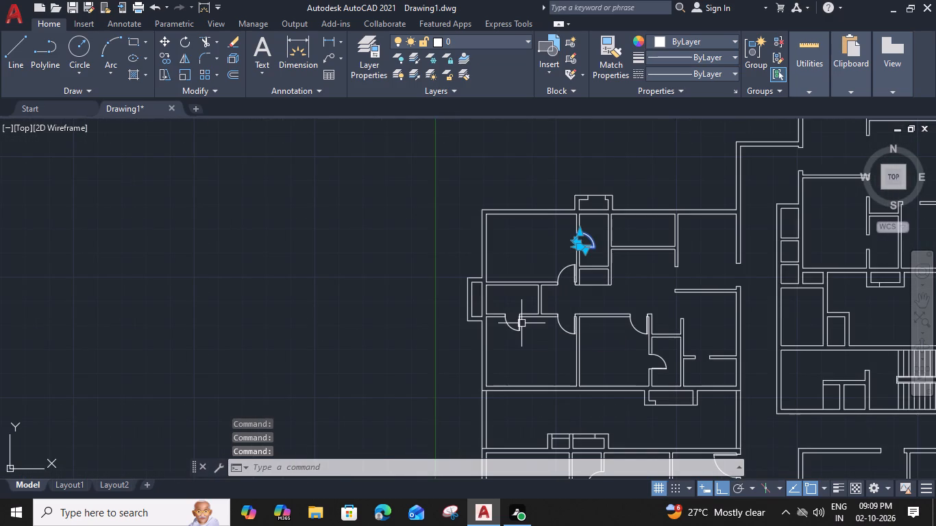
{"action": "left_click", "coordinate": [521, 323]}
{"action": "scroll", "coordinate": [519, 320], "scroll_direction": "up", "scroll_amount": 4}
{"action": "left_click", "coordinate": [487, 286]}
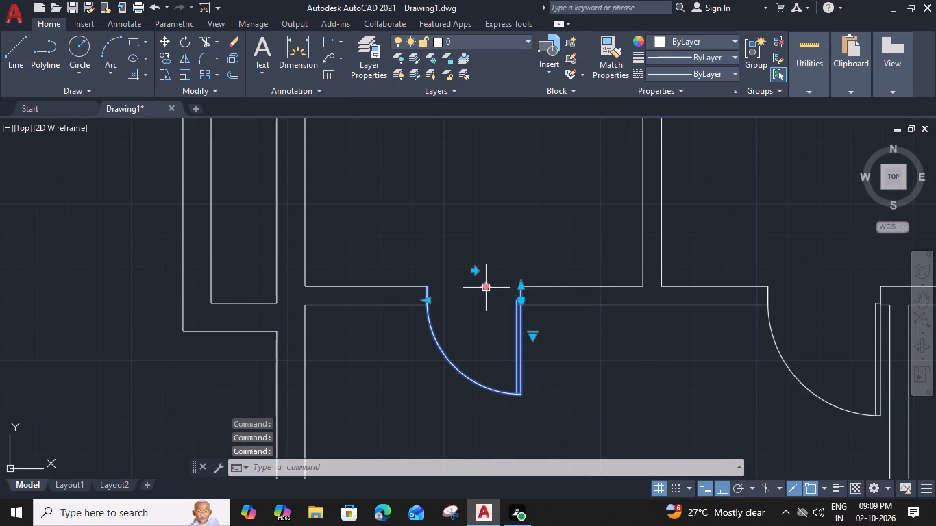
{"action": "scroll", "coordinate": [493, 295], "scroll_direction": "down", "scroll_amount": 3}
{"action": "middle_click_drag", "start_coordinate": [630, 395], "coordinate": [545, 315]}
{"action": "key", "text": "Escape"}
Copy the lower apartment's southeast small room door by its hinge-side jamb corner to the north-wall opening of the upper apartment's southeast small room.
{"action": "scroll", "coordinate": [673, 362], "scroll_direction": "down", "scroll_amount": 2}
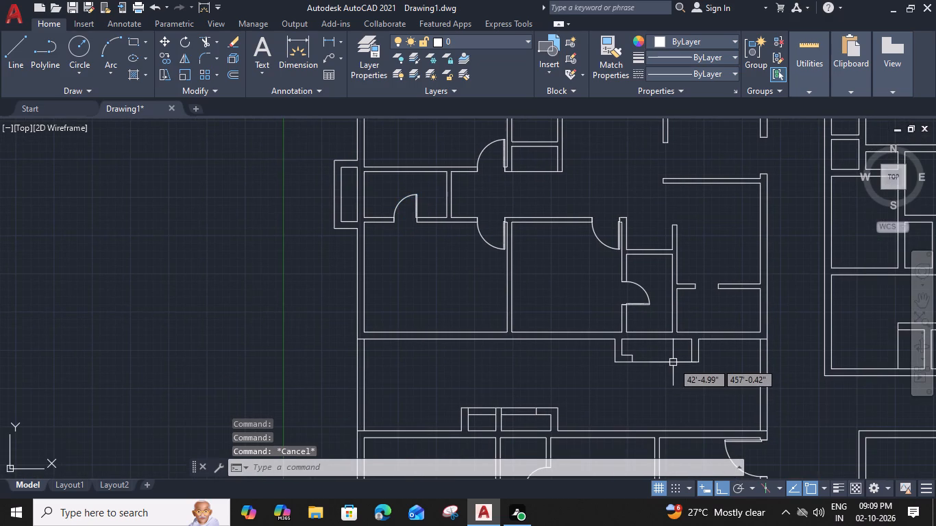
{"action": "middle_click_drag", "start_coordinate": [660, 362], "coordinate": [542, 278]}
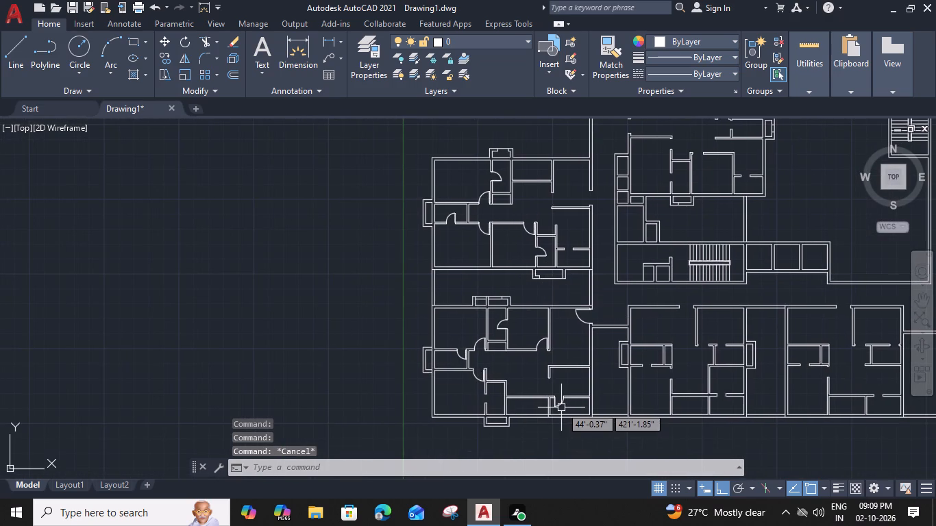
{"action": "left_click", "coordinate": [561, 405]}
{"action": "type", "text": "co"}
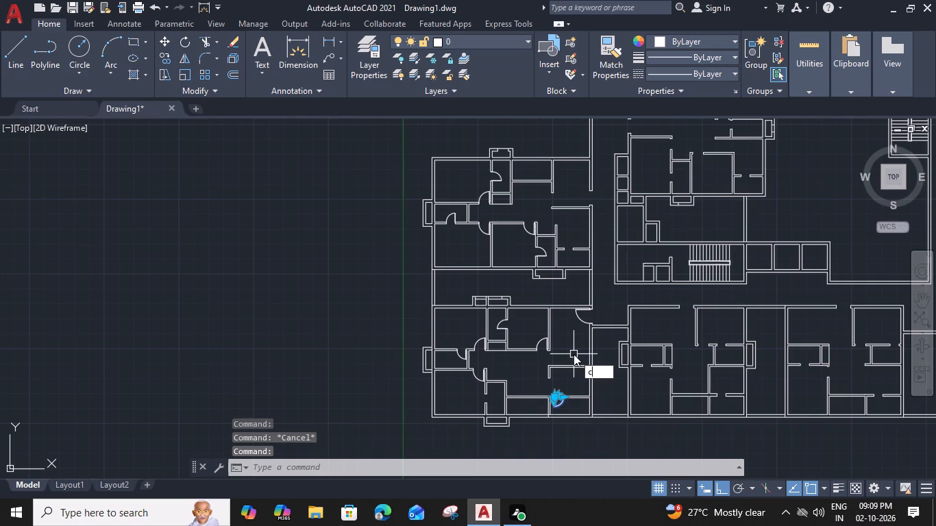
{"action": "key", "text": "space"}
{"action": "scroll", "coordinate": [555, 413], "scroll_direction": "up", "scroll_amount": 4}
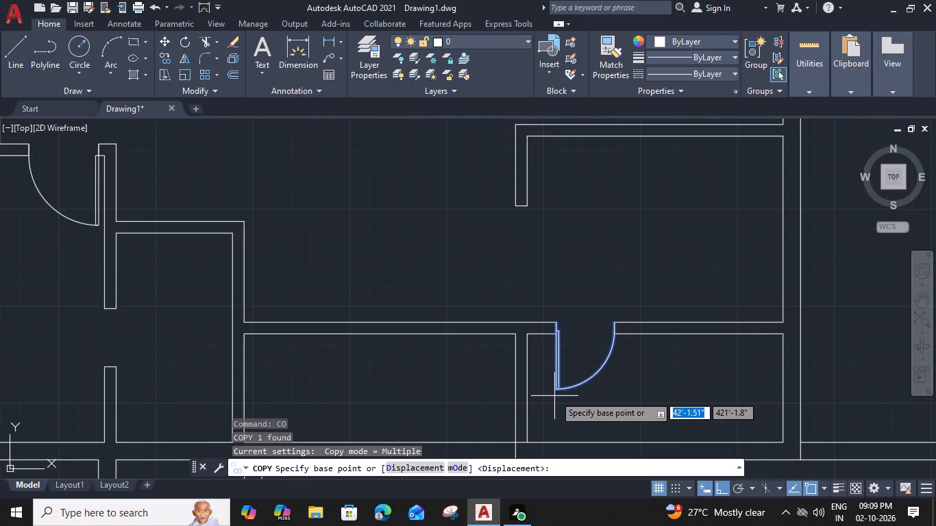
{"action": "left_click", "coordinate": [554, 321]}
{"action": "scroll", "coordinate": [553, 311], "scroll_direction": "down", "scroll_amount": 3}
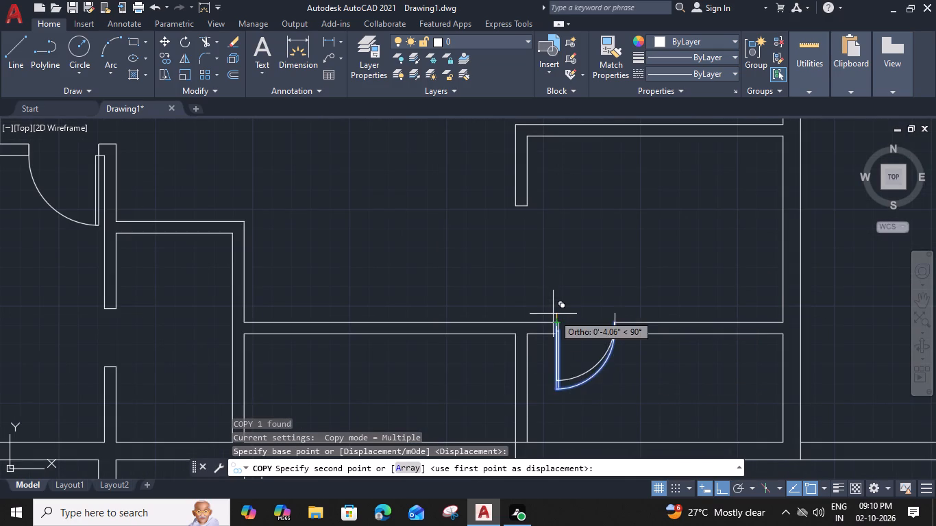
{"action": "middle_click_drag", "start_coordinate": [556, 233], "coordinate": [543, 412]}
{"action": "scroll", "coordinate": [561, 250], "scroll_direction": "up", "scroll_amount": 3}
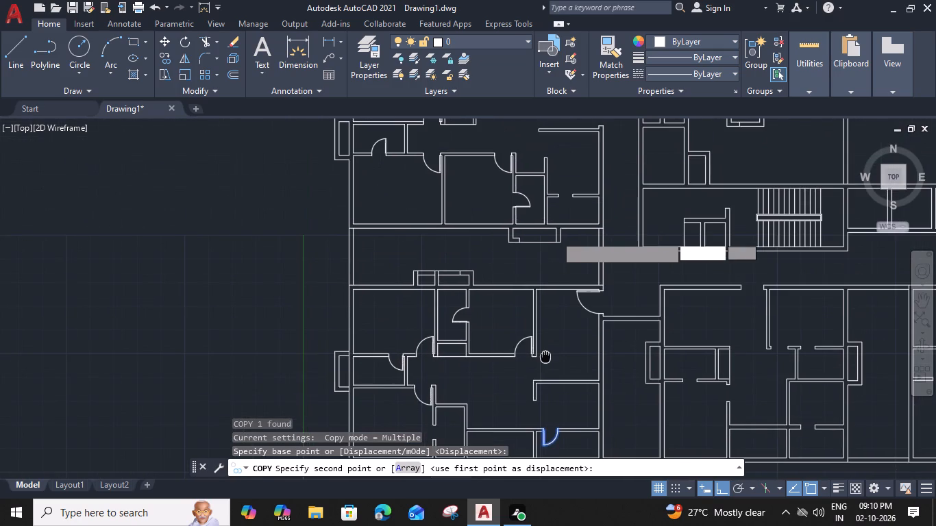
{"action": "scroll", "coordinate": [542, 394], "scroll_direction": "up", "scroll_amount": 1}
{"action": "left_click", "coordinate": [540, 260]}
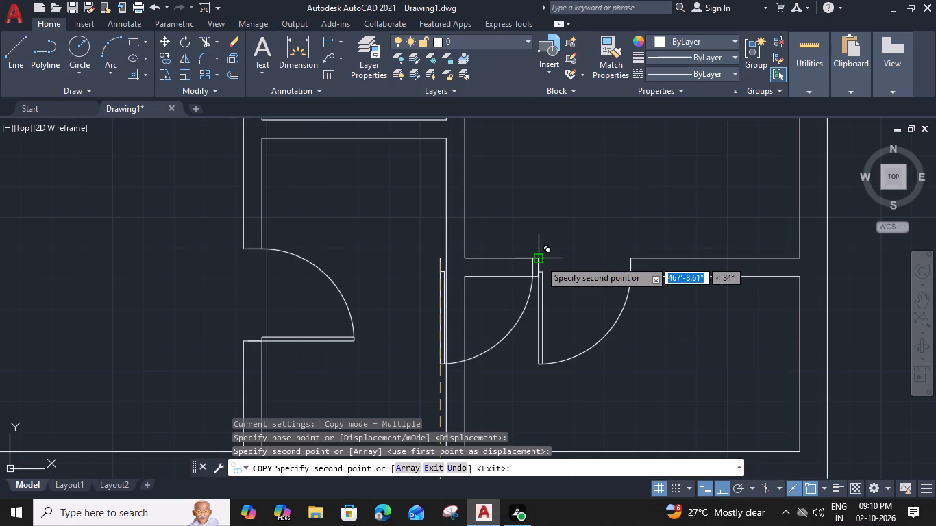
{"action": "key", "text": "Escape"}
Flip the door of the upper apartment's lower narrow room so it hinges on the north jamb.
{"action": "scroll", "coordinate": [539, 264], "scroll_direction": "down", "scroll_amount": 4}
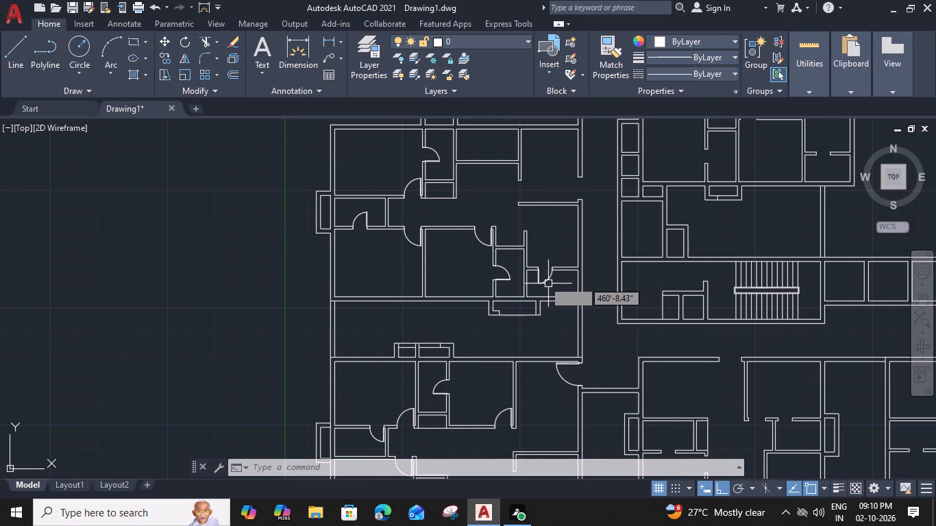
{"action": "left_click", "coordinate": [507, 267]}
{"action": "scroll", "coordinate": [506, 271], "scroll_direction": "up", "scroll_amount": 4}
{"action": "left_click", "coordinate": [415, 281]}
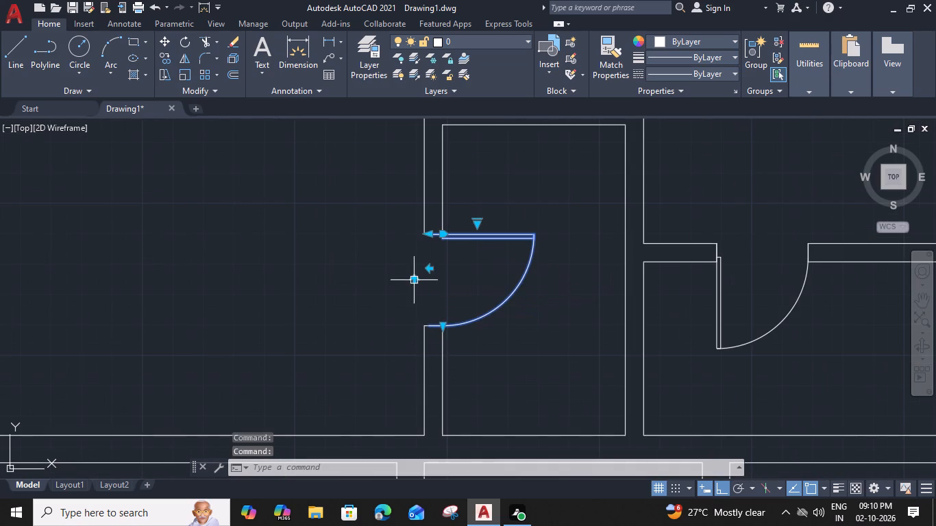
{"action": "key", "text": "Escape"}
Copy the lower apartment's entrance door by its outer north jamb corner to the east-wall entrance opening of the upper apartment.
{"action": "scroll", "coordinate": [516, 312], "scroll_direction": "down", "scroll_amount": 2}
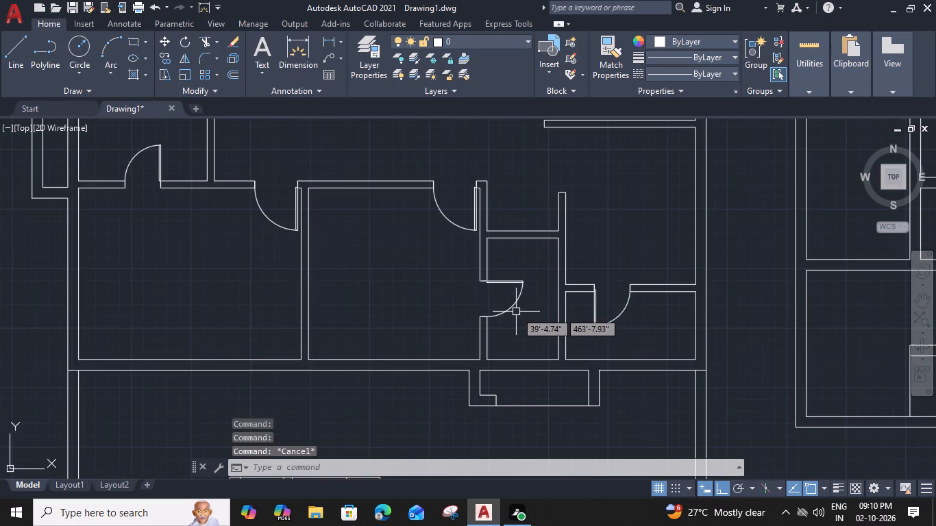
{"action": "scroll", "coordinate": [517, 312], "scroll_direction": "down", "scroll_amount": 2}
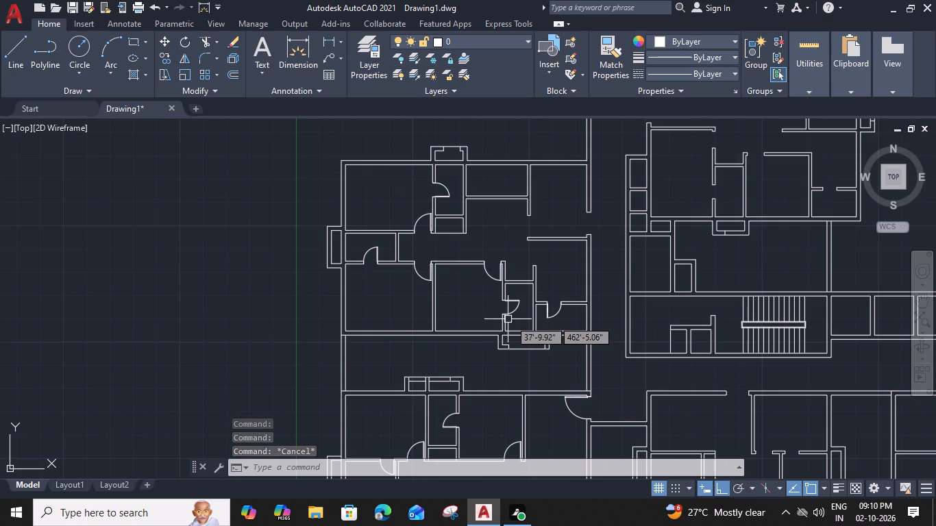
{"action": "left_click", "coordinate": [571, 410]}
{"action": "type", "text": "co"}
{"action": "key", "text": "space"}
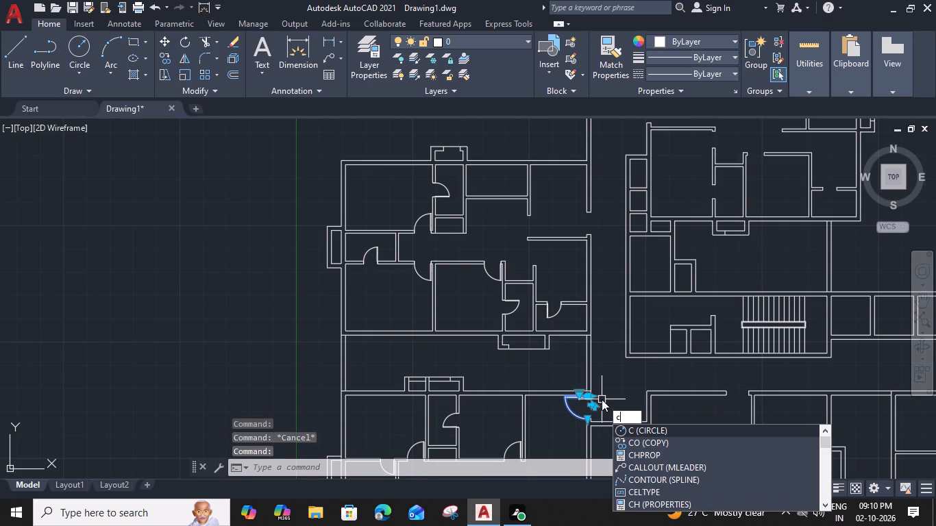
{"action": "scroll", "coordinate": [595, 401], "scroll_direction": "up", "scroll_amount": 2}
{"action": "left_click", "coordinate": [582, 392]}
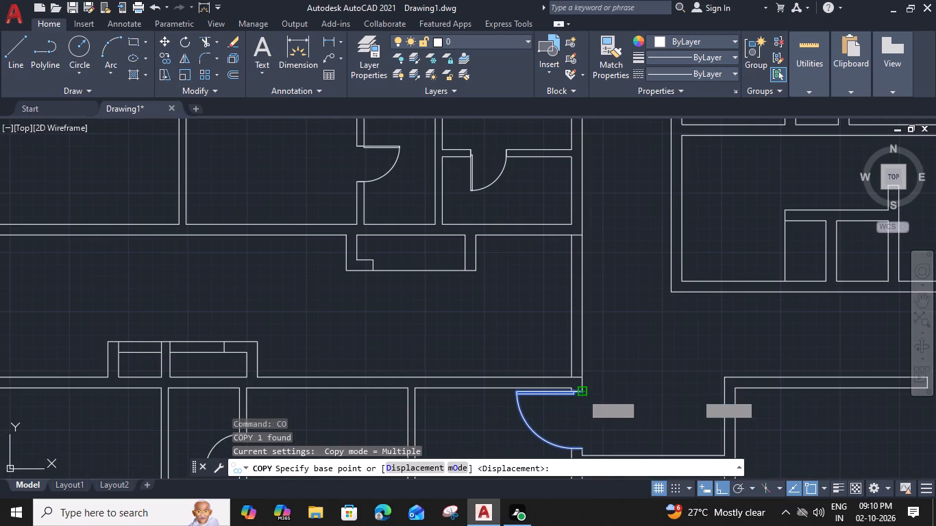
{"action": "middle_click_drag", "start_coordinate": [540, 190], "coordinate": [495, 391]}
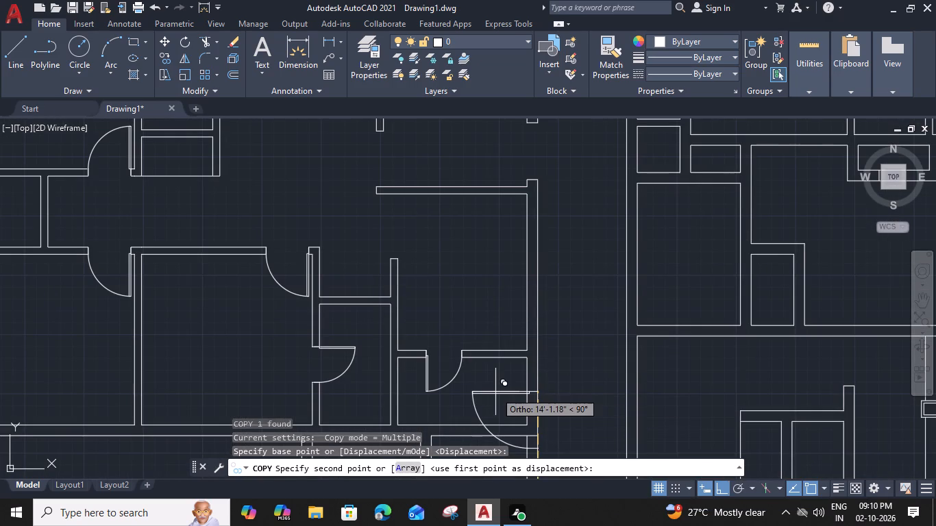
{"action": "middle_click_drag", "start_coordinate": [532, 145], "coordinate": [523, 218]}
{"action": "left_click", "coordinate": [530, 197]}
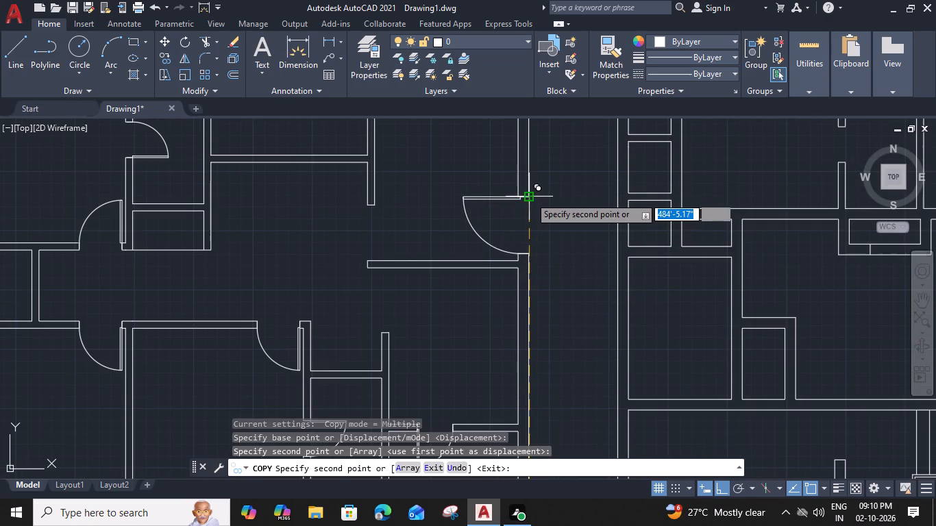
{"action": "key", "text": "Escape"}
Flip the upper apartment's entrance door so it hinges on the south jamb.
{"action": "left_click", "coordinate": [502, 197]}
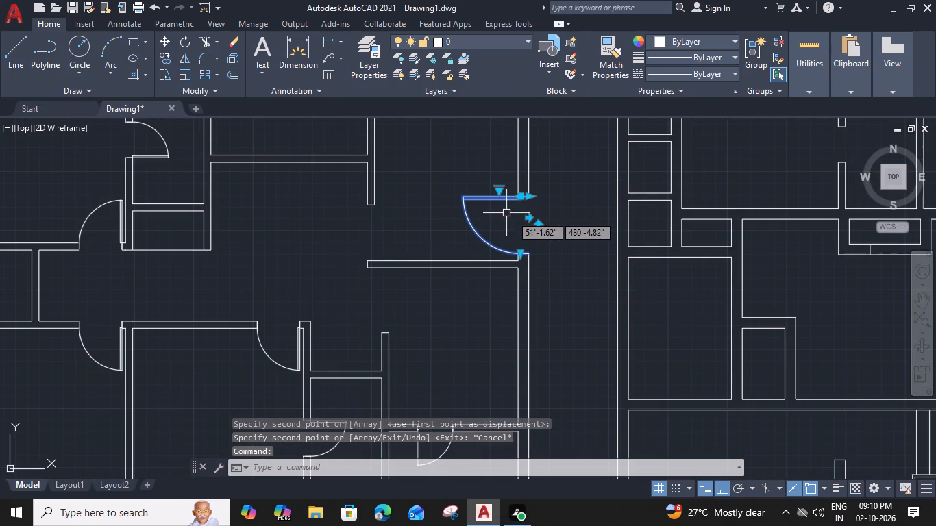
{"action": "left_click", "coordinate": [535, 227]}
{"action": "key", "text": "Escape"}
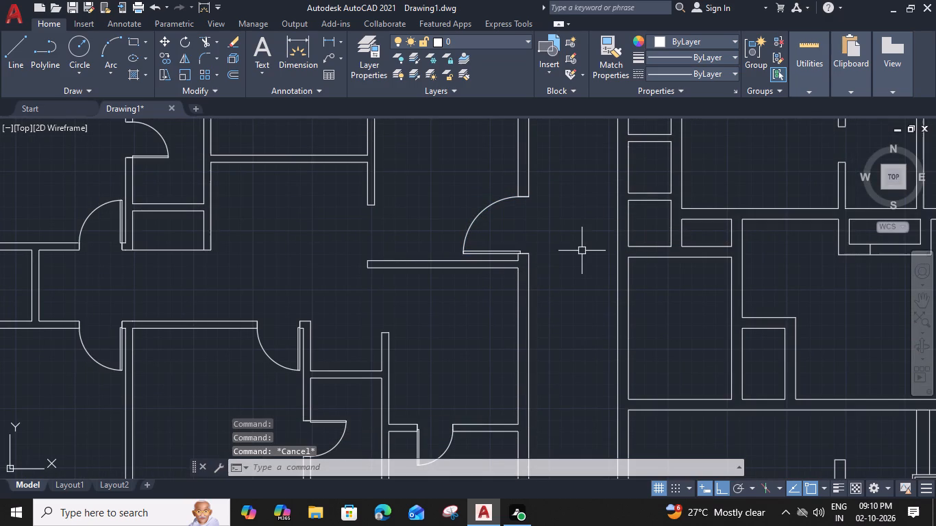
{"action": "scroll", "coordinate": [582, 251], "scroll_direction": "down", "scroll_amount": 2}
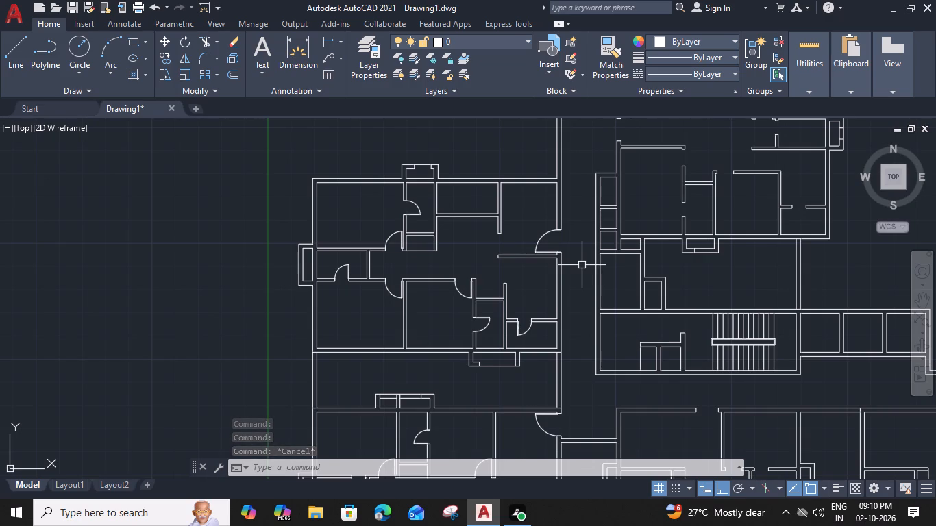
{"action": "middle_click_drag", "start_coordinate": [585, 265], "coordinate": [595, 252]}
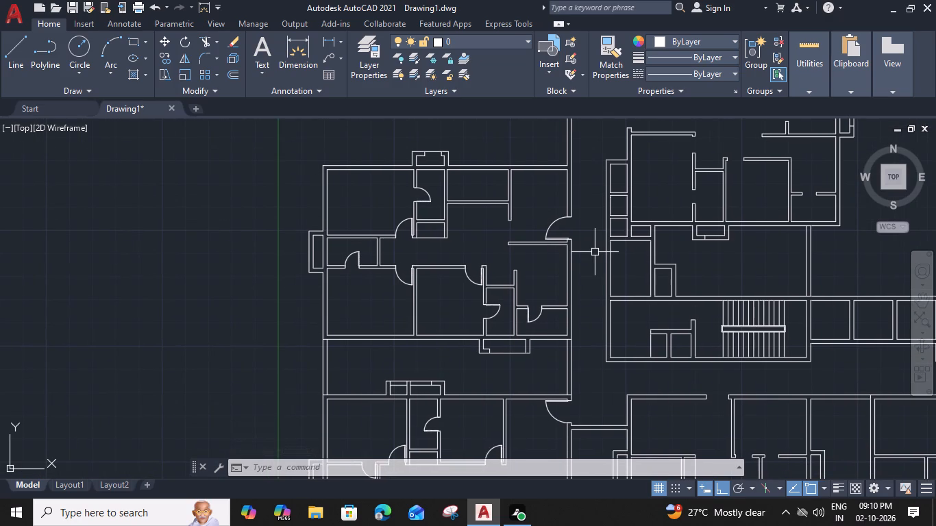
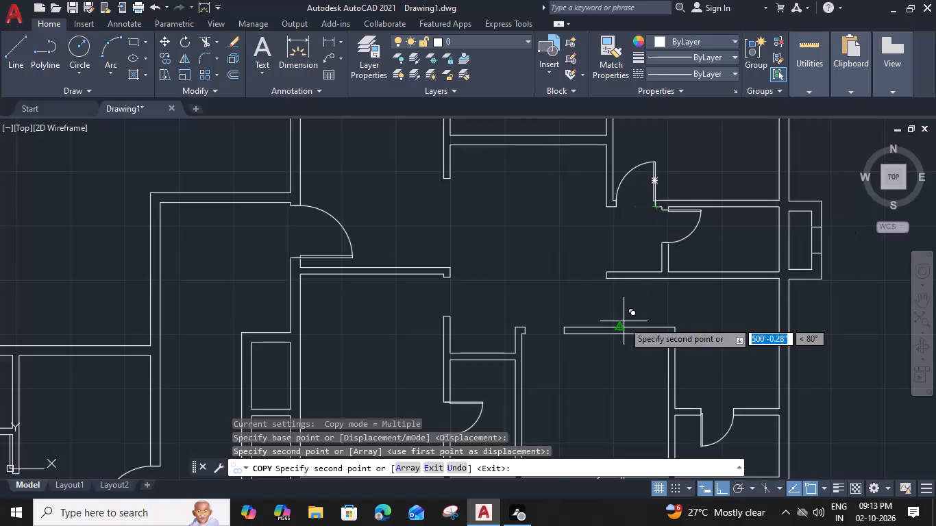
Place door copies at the south-middle room's north-wall opening and on the south jamb of the southwest room's east-wall opening.
{"action": "left_click", "coordinate": [558, 336]}
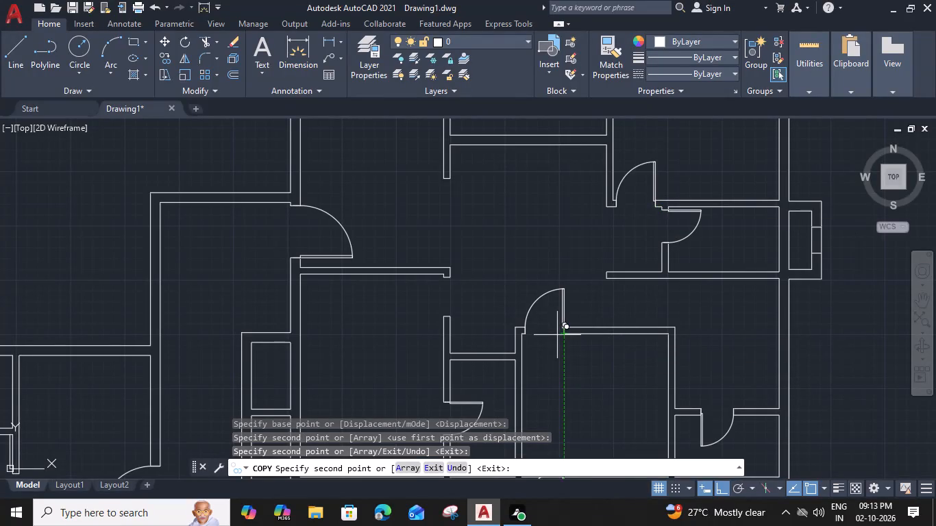
{"action": "left_click", "coordinate": [446, 317]}
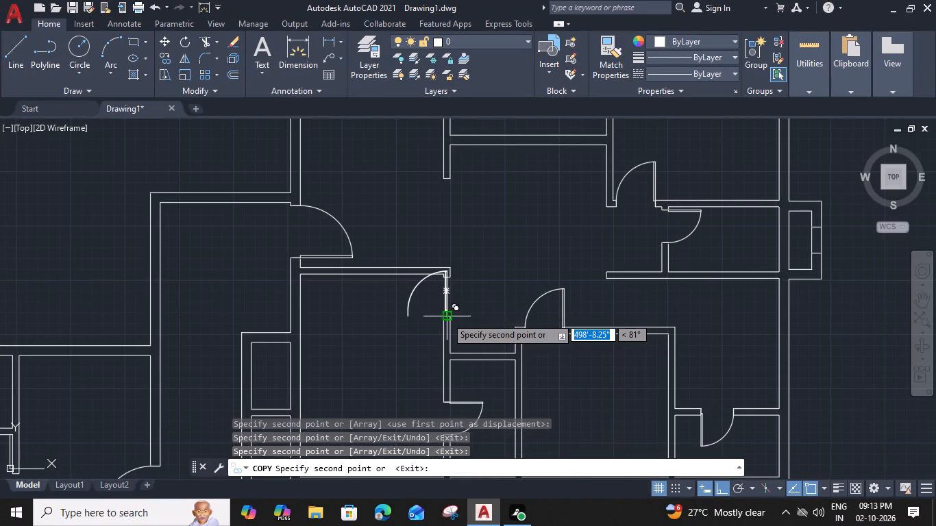
{"action": "key", "text": "Escape"}
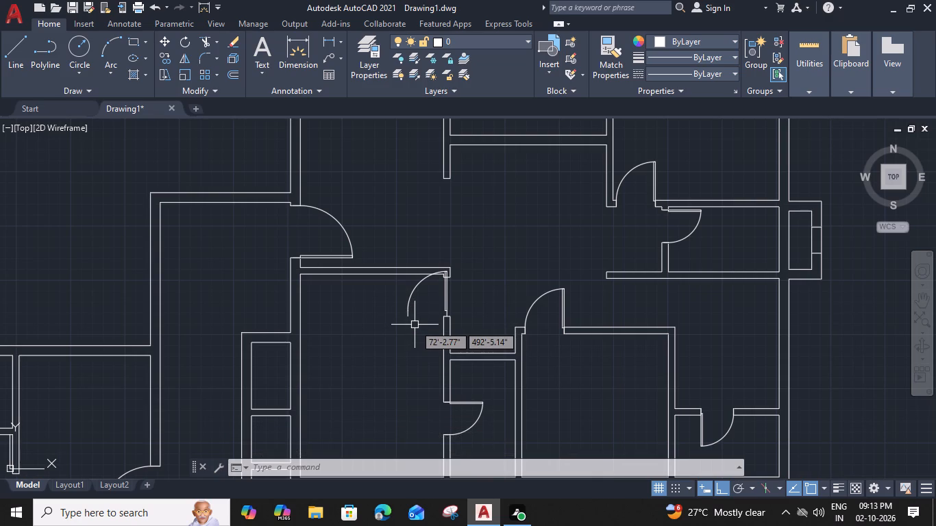
{"action": "key", "text": "Escape"}
Rotate the southwest room's door 270° about its south jamb point so it spans the east-wall opening.
{"action": "left_click", "coordinate": [447, 309]}
{"action": "type", "text": "ro"}
{"action": "key", "text": "space"}
{"action": "scroll", "coordinate": [434, 321], "scroll_direction": "up", "scroll_amount": 2}
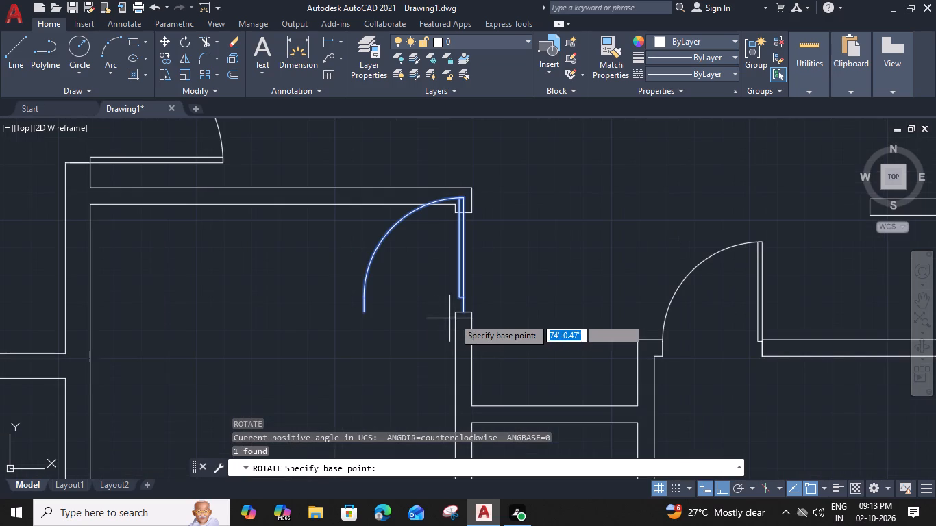
{"action": "left_click", "coordinate": [463, 316]}
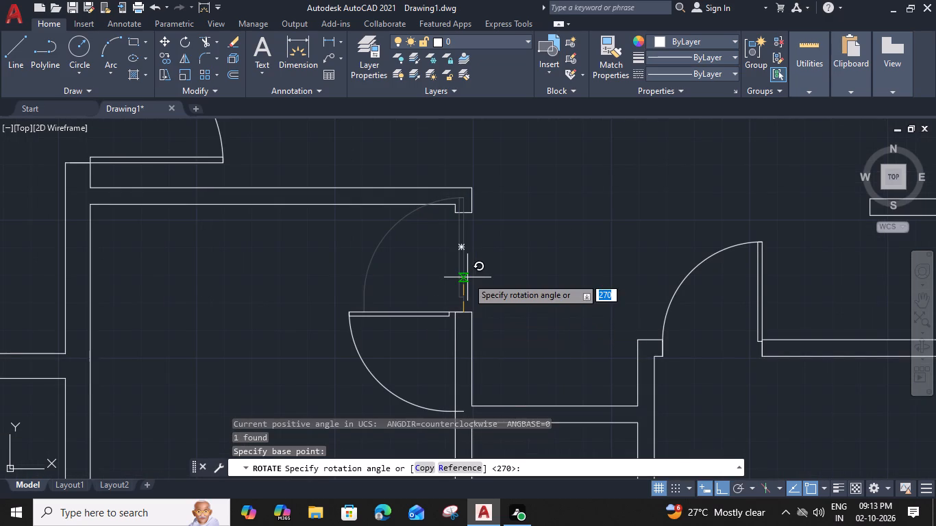
{"action": "scroll", "coordinate": [460, 322], "scroll_direction": "up", "scroll_amount": 3}
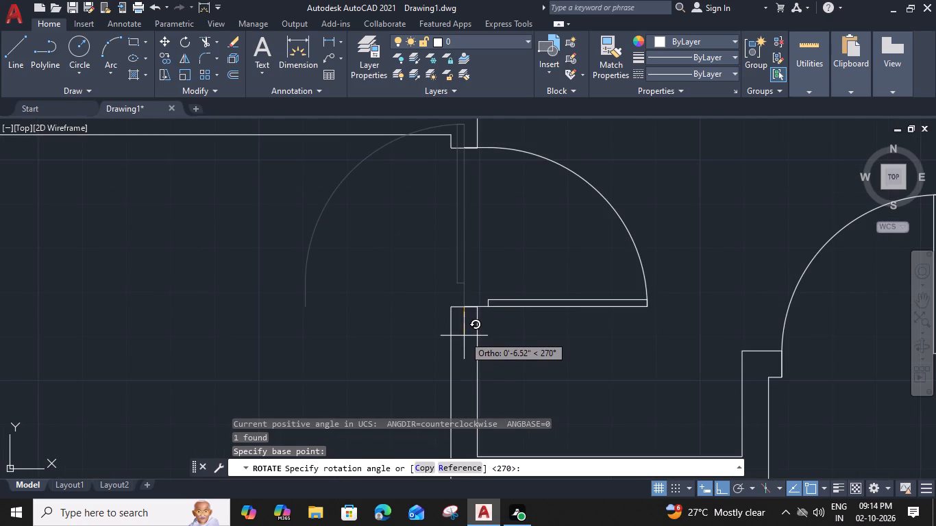
{"action": "left_click", "coordinate": [464, 336]}
Flip the southwest room's door to hinge on the north jamb and swing into the room.
{"action": "left_click", "coordinate": [528, 305]}
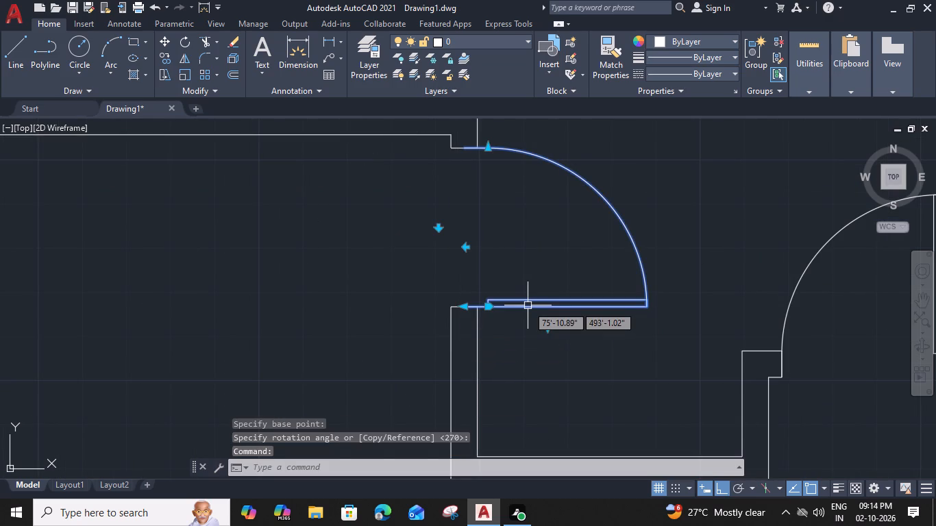
{"action": "left_click", "coordinate": [438, 228]}
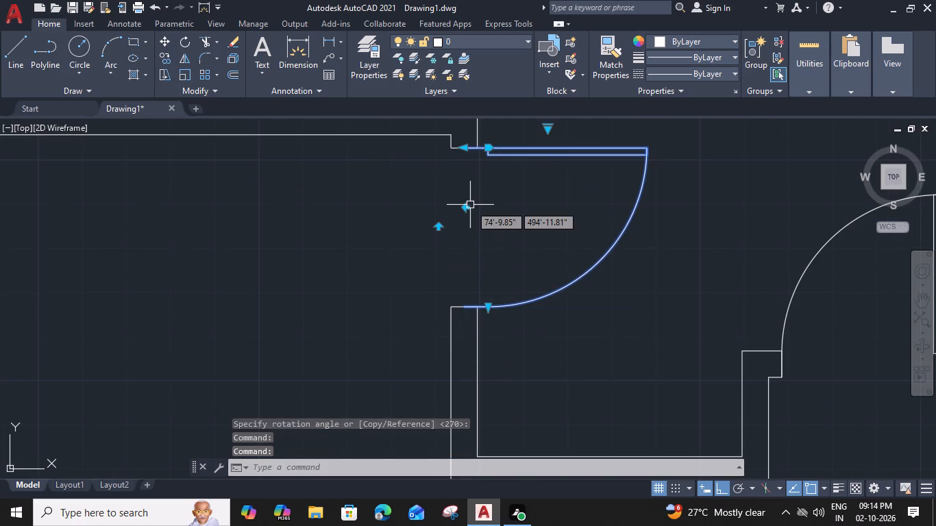
{"action": "left_click", "coordinate": [464, 205]}
Move the southwest room's door by its outer hinge-side corner onto the east wall face at the north jamb.
{"action": "key", "text": "m"}
{"action": "key", "text": "space"}
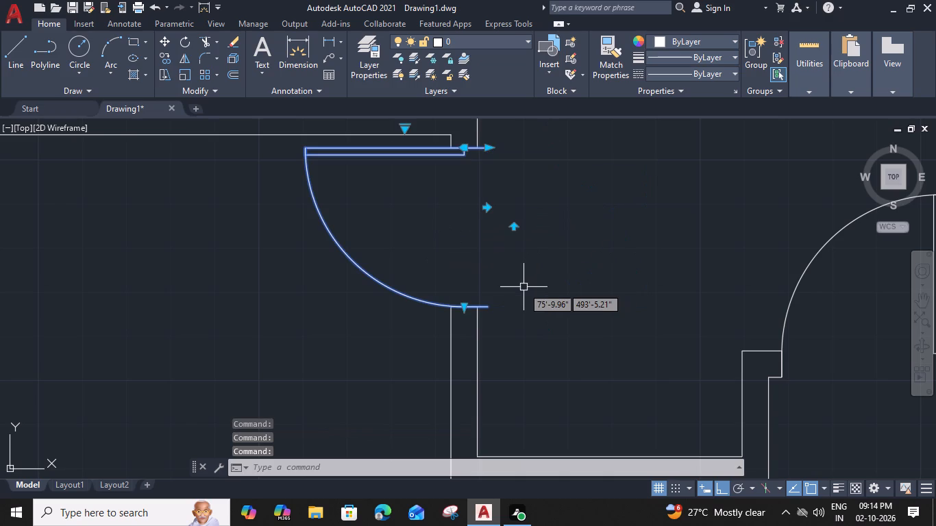
{"action": "left_click", "coordinate": [489, 148]}
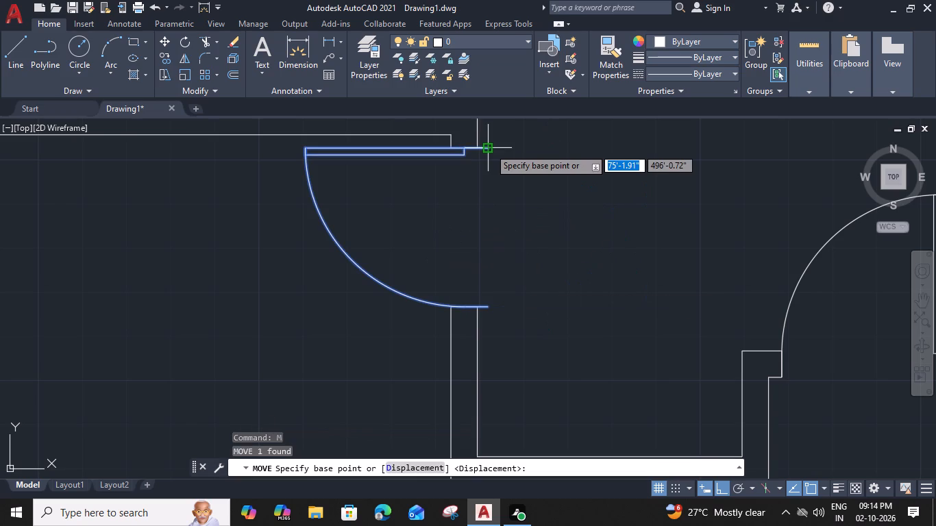
{"action": "left_click", "coordinate": [478, 148]}
Flip the south-middle room's door to swing south into the room and hinge on the west jamb.
{"action": "scroll", "coordinate": [478, 151], "scroll_direction": "down", "scroll_amount": 3}
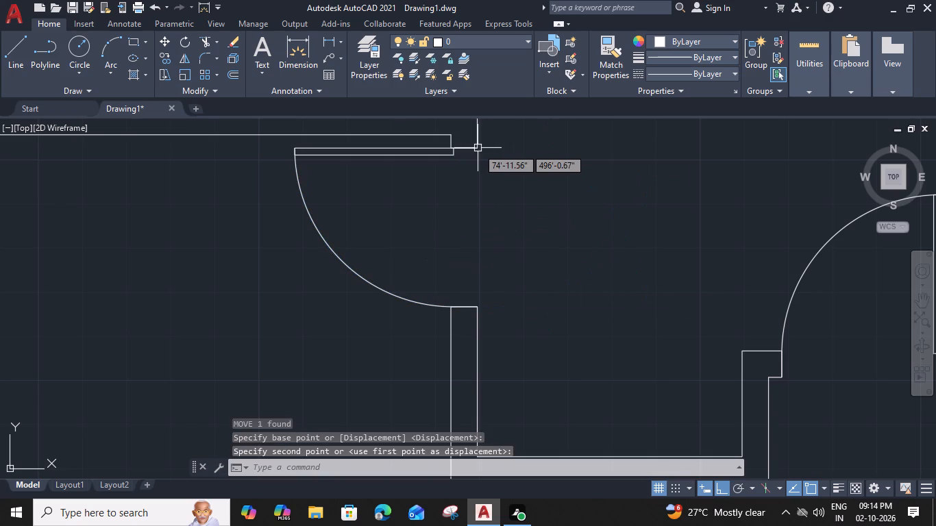
{"action": "left_click", "coordinate": [663, 210]}
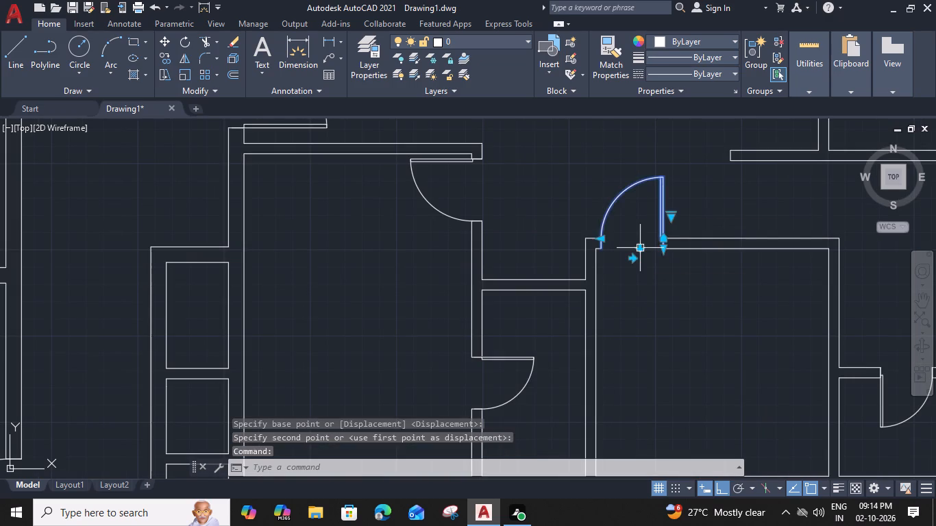
{"action": "left_click", "coordinate": [641, 247]}
{"action": "left_click", "coordinate": [634, 227]}
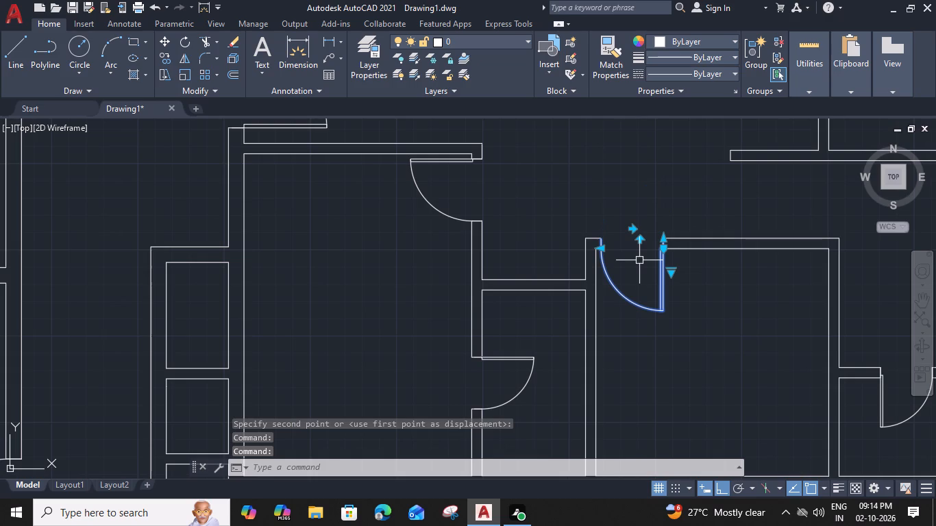
{"action": "key", "text": "Escape"}
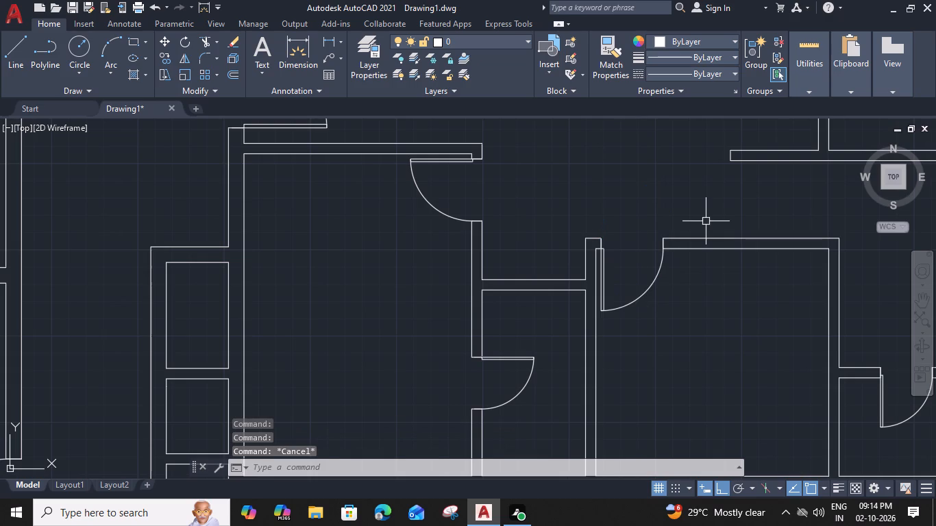
Flip the northeast room's door so it hinges on the west jamb.
{"action": "scroll", "coordinate": [706, 221], "scroll_direction": "down", "scroll_amount": 3}
{"action": "middle_click_drag", "start_coordinate": [749, 268], "coordinate": [762, 249]}
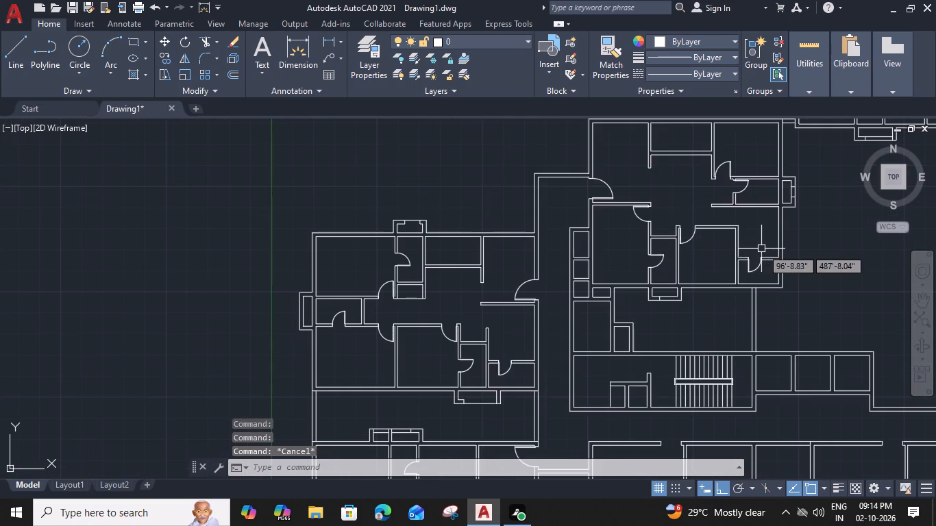
{"action": "middle_click_drag", "start_coordinate": [762, 249], "coordinate": [648, 327]}
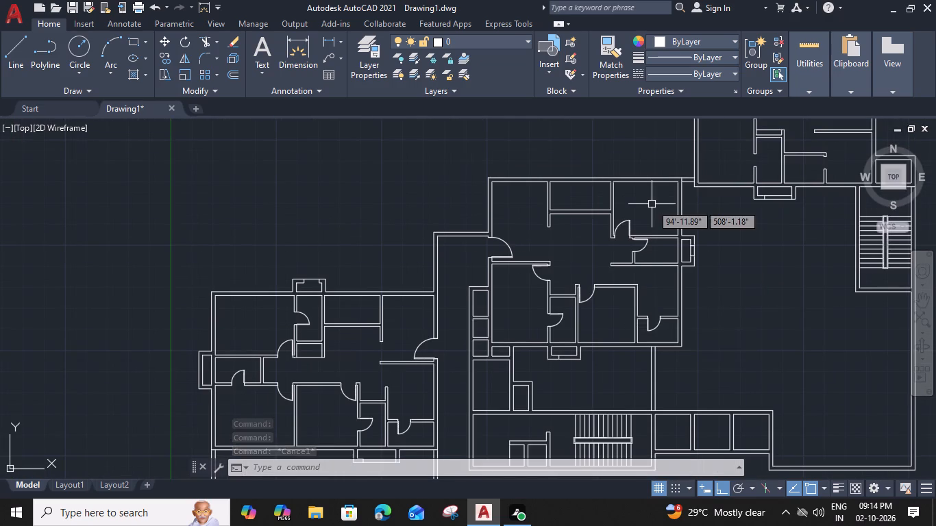
{"action": "scroll", "coordinate": [628, 221], "scroll_direction": "up", "scroll_amount": 2}
{"action": "left_click", "coordinate": [628, 223]}
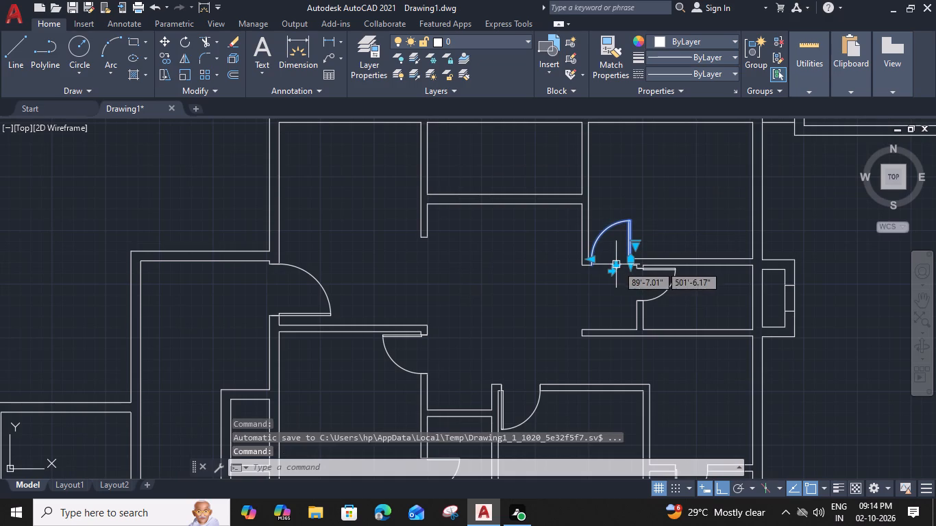
{"action": "left_click", "coordinate": [614, 271]}
{"action": "key", "text": "Escape"}
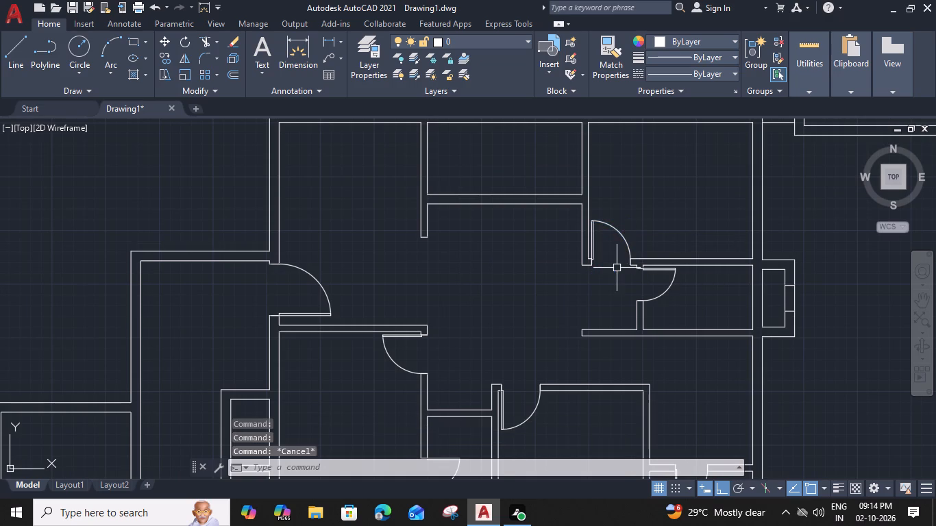
Copy this apartment's entrance door by its outer south jamb corner to the inner south jamb corner of the northeastern neighbour's east-wall entrance.
{"action": "scroll", "coordinate": [619, 267], "scroll_direction": "down", "scroll_amount": 2}
{"action": "middle_click_drag", "start_coordinate": [624, 293], "coordinate": [598, 223]}
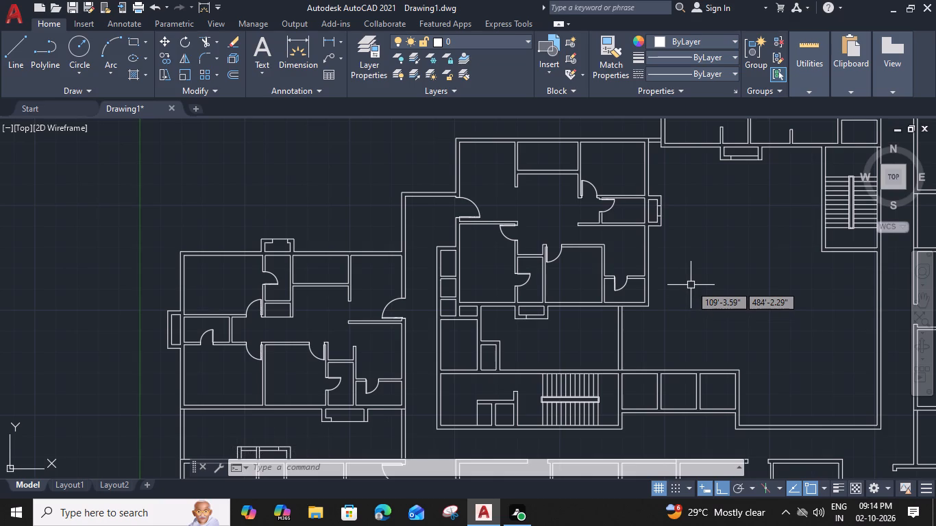
{"action": "middle_click_drag", "start_coordinate": [691, 285], "coordinate": [611, 295]}
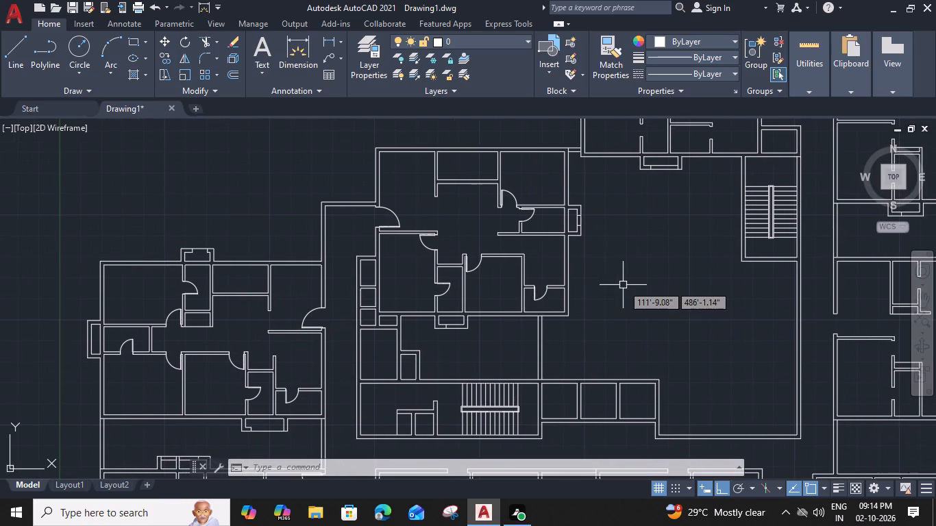
{"action": "middle_click_drag", "start_coordinate": [638, 257], "coordinate": [474, 410]}
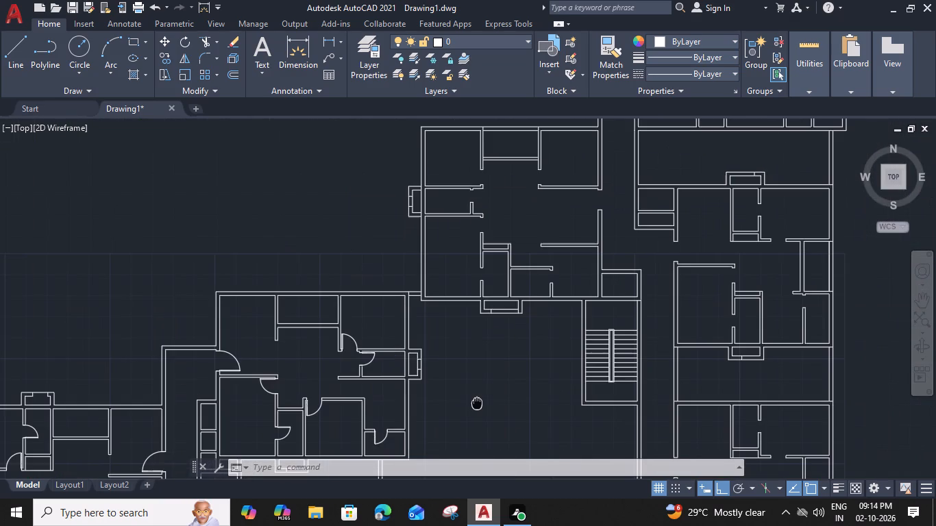
{"action": "middle_click_drag", "start_coordinate": [474, 410], "coordinate": [471, 453]}
{"action": "middle_click_drag", "start_coordinate": [480, 268], "coordinate": [515, 261]}
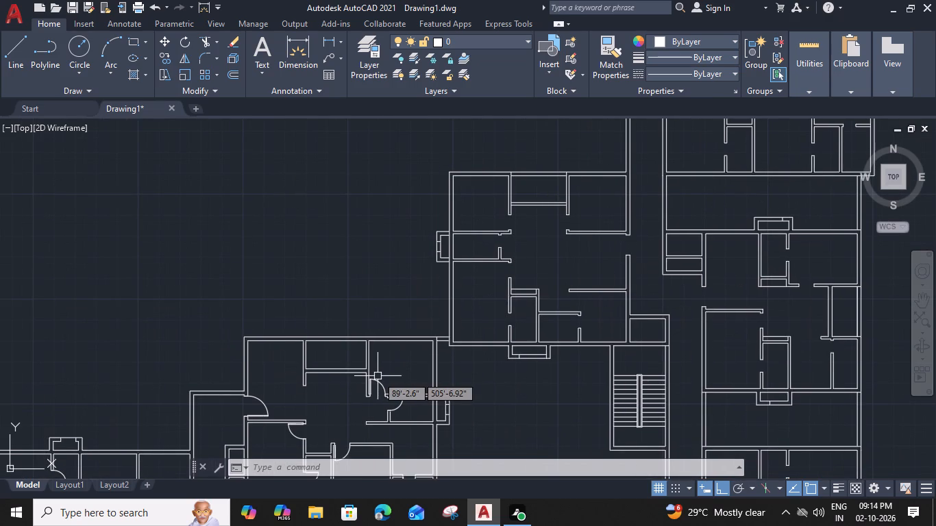
{"action": "left_click", "coordinate": [264, 404]}
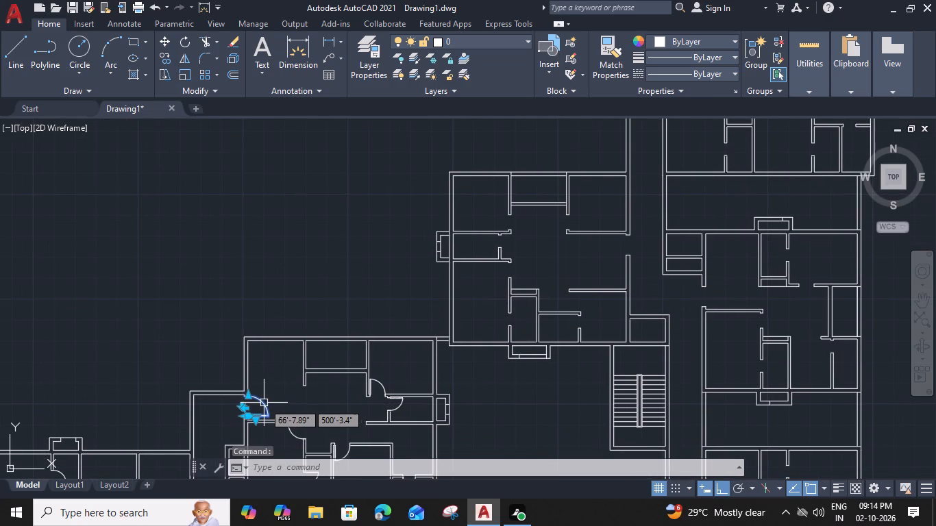
{"action": "type", "text": "co"}
{"action": "key", "text": "space"}
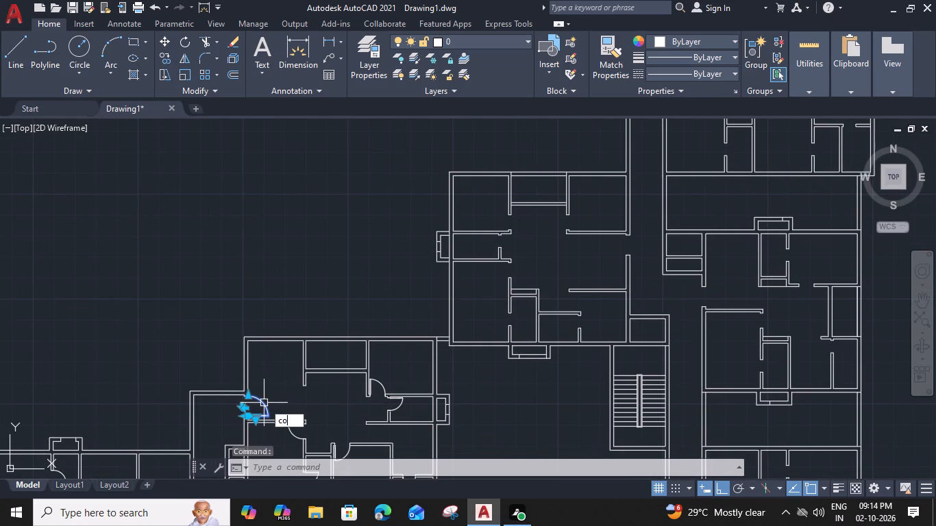
{"action": "scroll", "coordinate": [247, 416], "scroll_direction": "up", "scroll_amount": 2}
{"action": "middle_click_drag", "start_coordinate": [254, 395], "coordinate": [259, 390]}
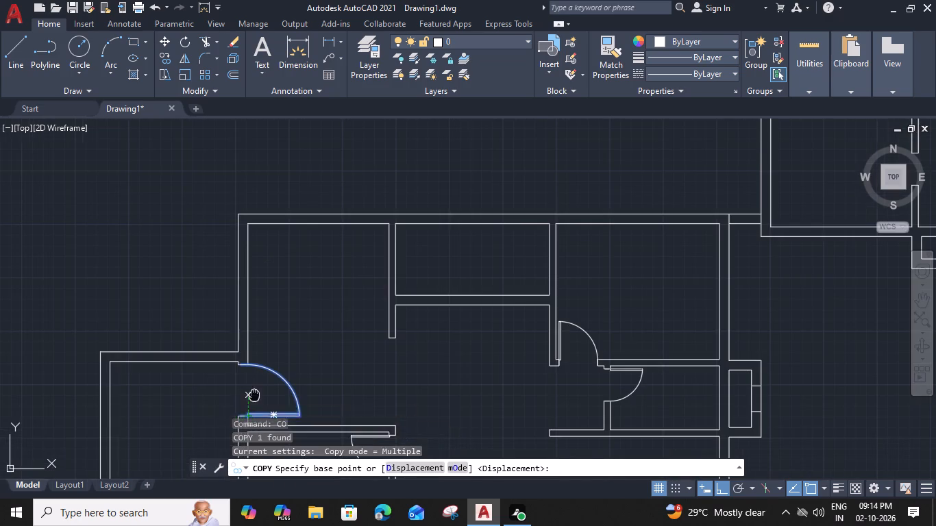
{"action": "middle_click_drag", "start_coordinate": [259, 390], "coordinate": [315, 329]}
{"action": "left_click", "coordinate": [300, 348]}
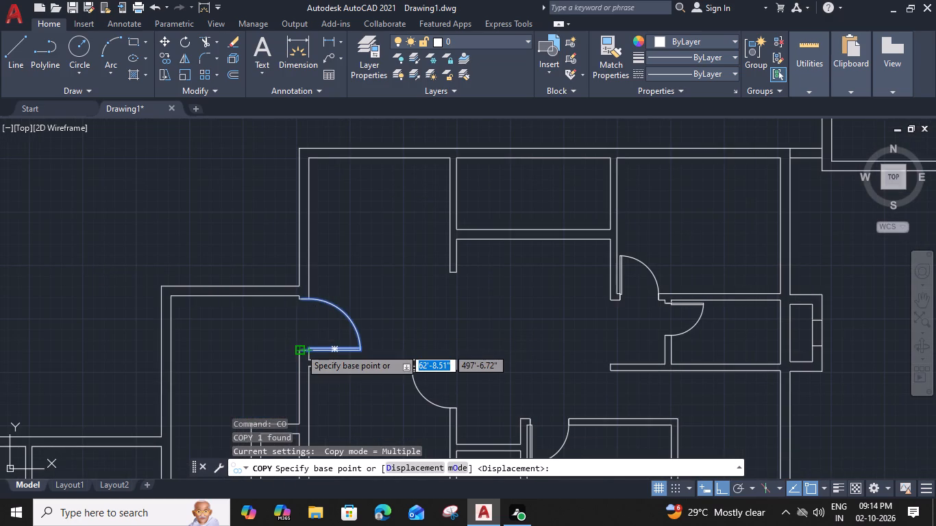
{"action": "scroll", "coordinate": [565, 277], "scroll_direction": "down", "scroll_amount": 2}
{"action": "middle_click_drag", "start_coordinate": [632, 257], "coordinate": [269, 375]}
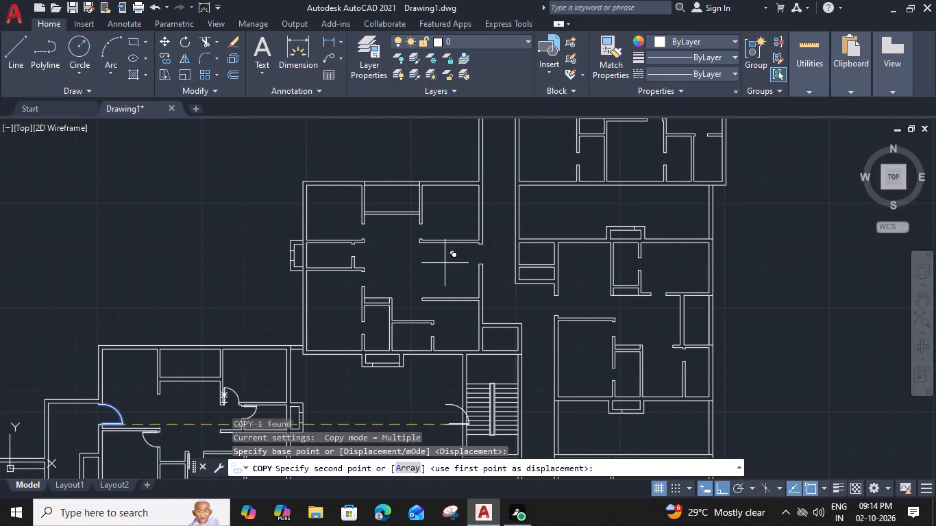
{"action": "scroll", "coordinate": [471, 251], "scroll_direction": "up", "scroll_amount": 3}
{"action": "left_click", "coordinate": [497, 305]}
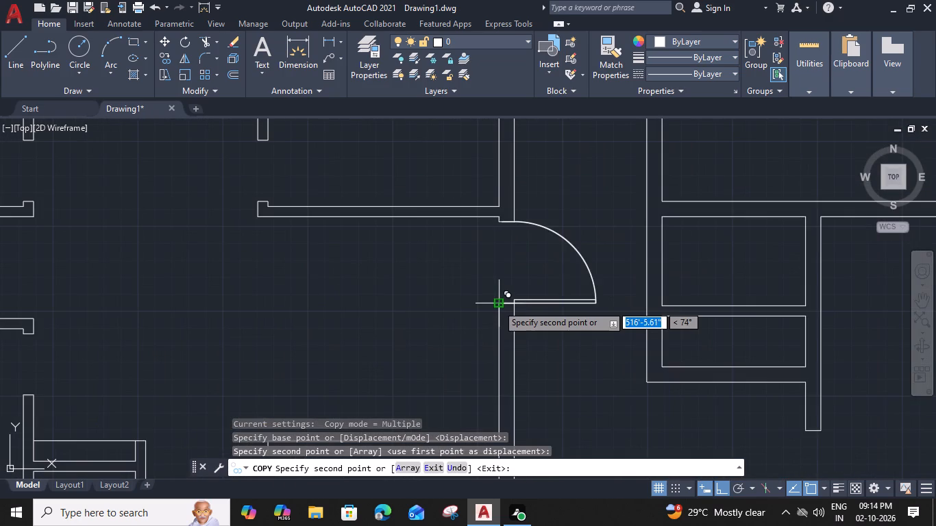
{"action": "key", "text": "Escape"}
Flip the northeastern apartment's entrance door to swing inward and hinge on the north jamb.
{"action": "left_click", "coordinate": [535, 302]}
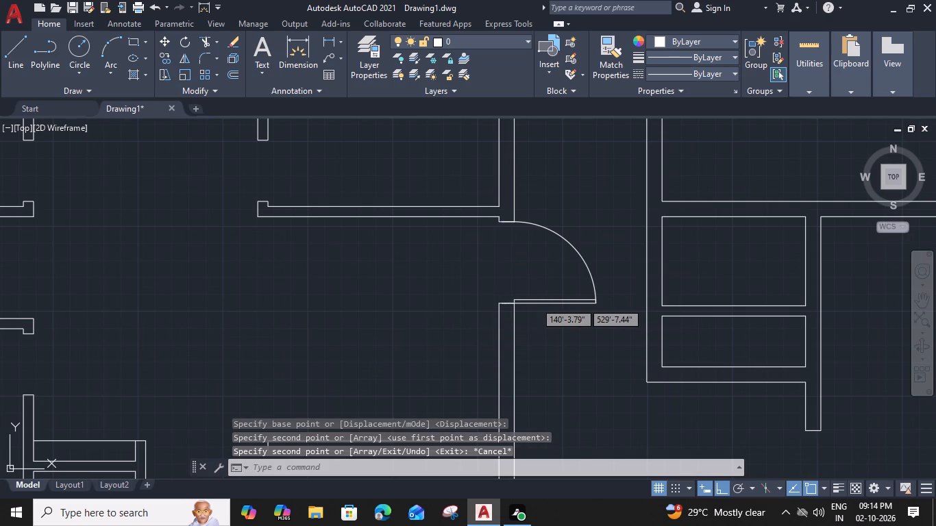
{"action": "left_click", "coordinate": [501, 274]}
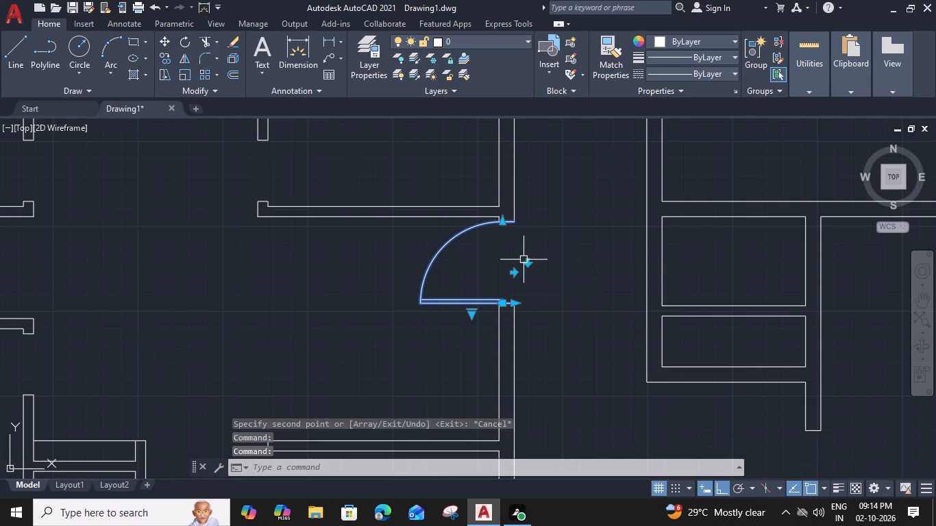
{"action": "left_click", "coordinate": [526, 262]}
{"action": "key", "text": "Escape"}
Copy the finished apartment's southwest room door by its north jamb's east corner to the northeastern apartment's northeast, northwest and southwest room openings.
{"action": "scroll", "coordinate": [537, 265], "scroll_direction": "down", "scroll_amount": 3}
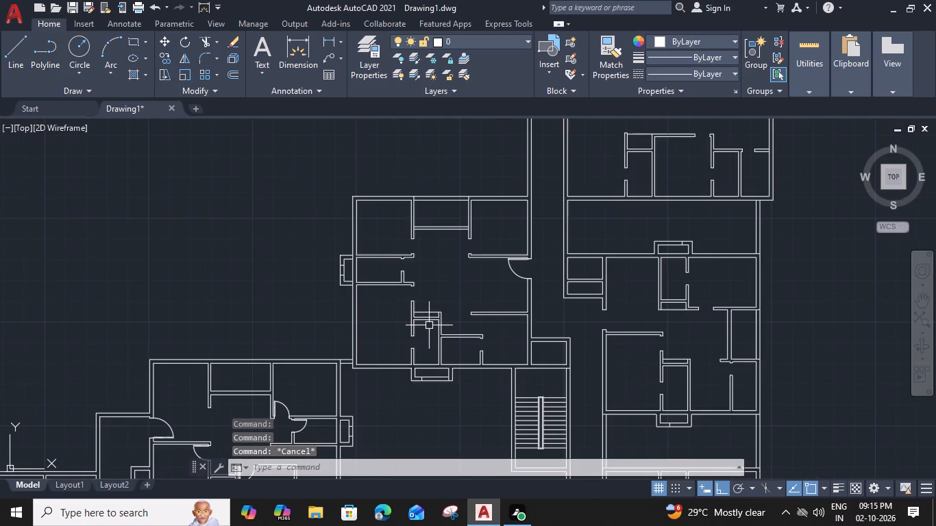
{"action": "middle_click_drag", "start_coordinate": [429, 325], "coordinate": [547, 251]}
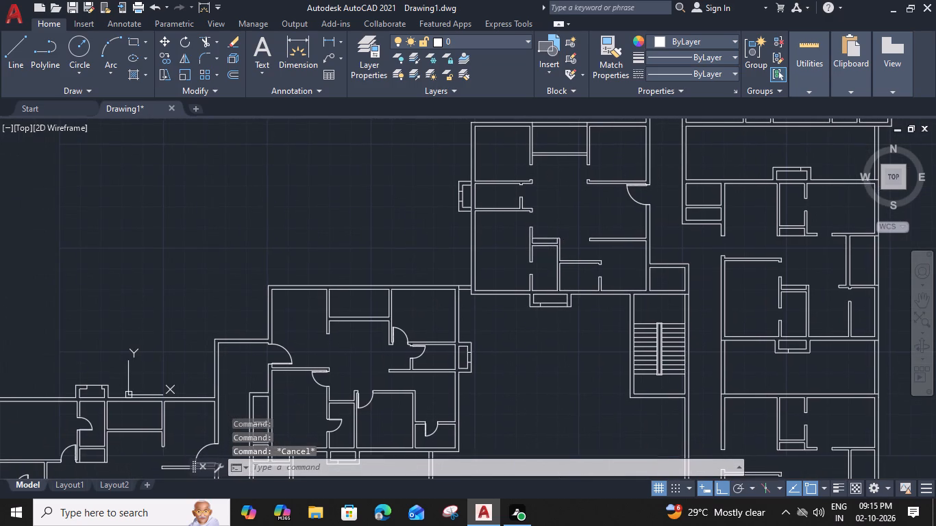
{"action": "left_click", "coordinate": [314, 377]}
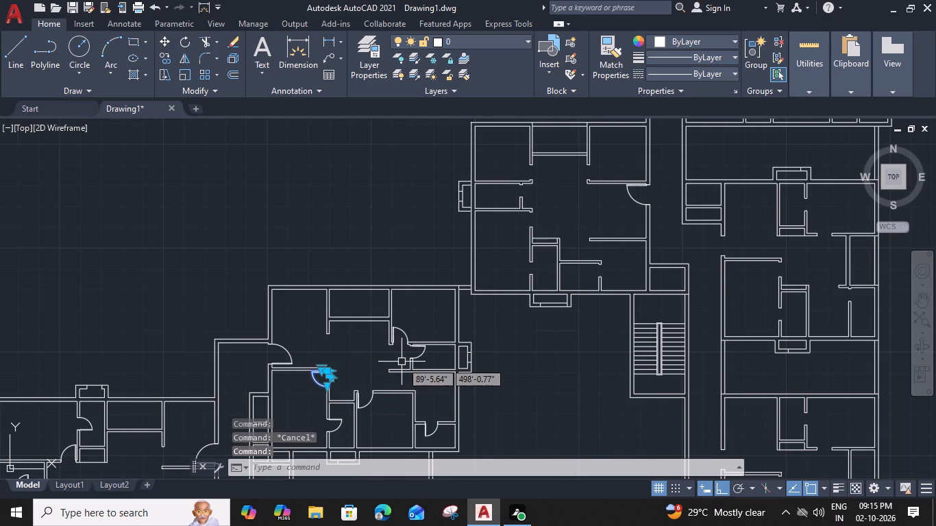
{"action": "type", "text": "co"}
{"action": "key", "text": "space"}
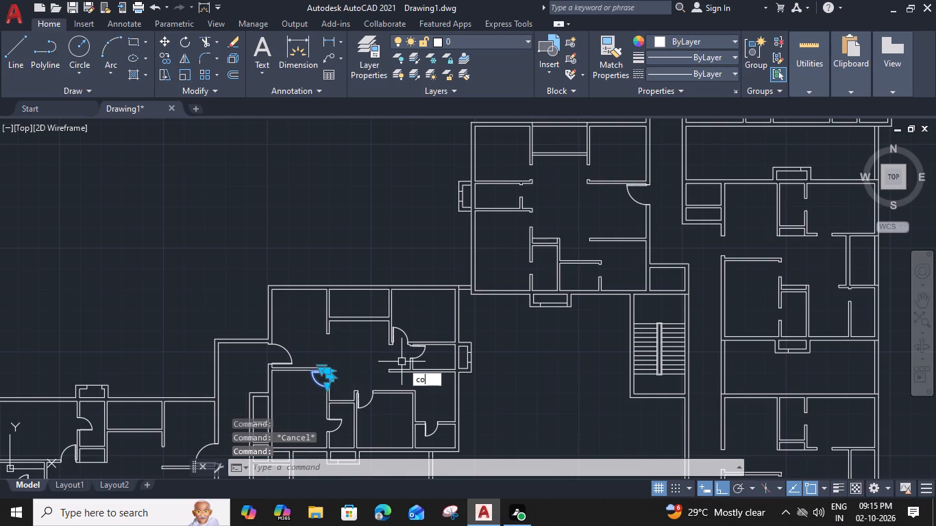
{"action": "scroll", "coordinate": [352, 369], "scroll_direction": "up", "scroll_amount": 4}
{"action": "middle_click_drag", "start_coordinate": [236, 389], "coordinate": [454, 343]}
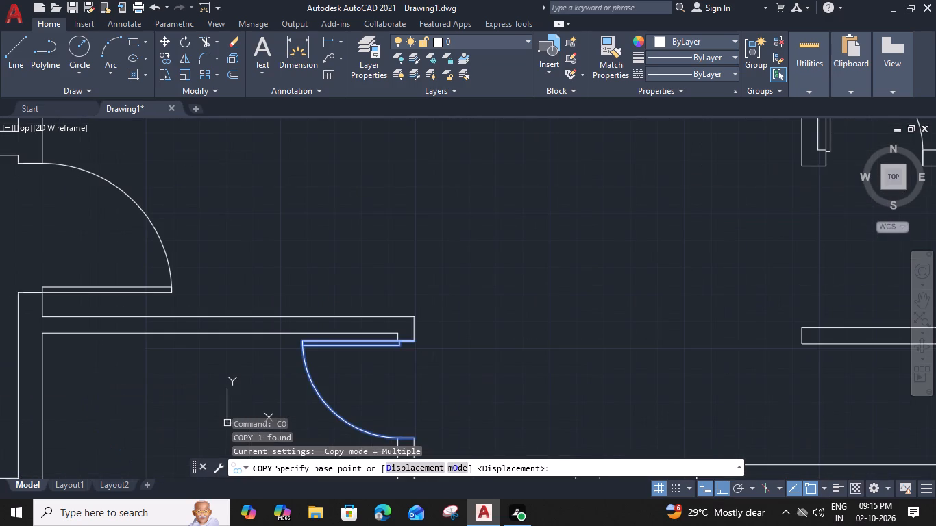
{"action": "left_click", "coordinate": [415, 342]}
{"action": "scroll", "coordinate": [415, 342], "scroll_direction": "down", "scroll_amount": 4}
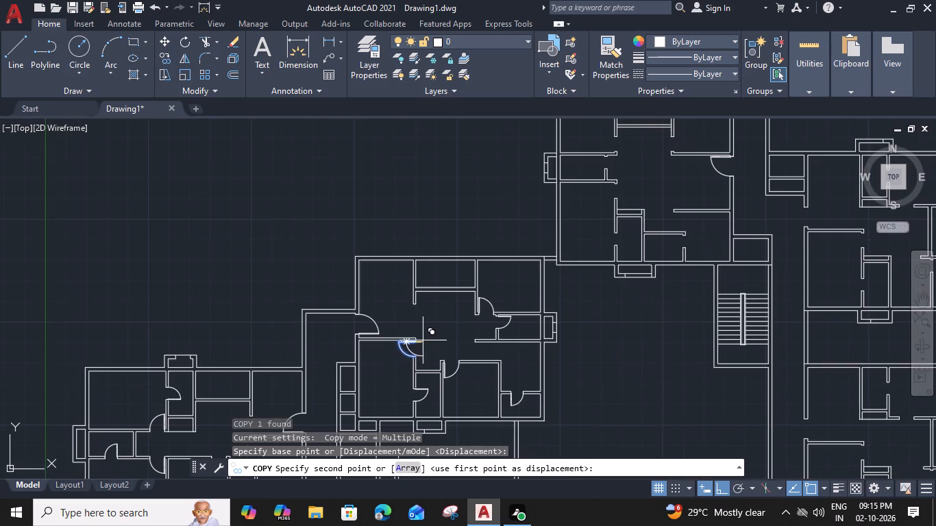
{"action": "middle_click_drag", "start_coordinate": [614, 297], "coordinate": [441, 371]}
{"action": "scroll", "coordinate": [523, 188], "scroll_direction": "up", "scroll_amount": 1}
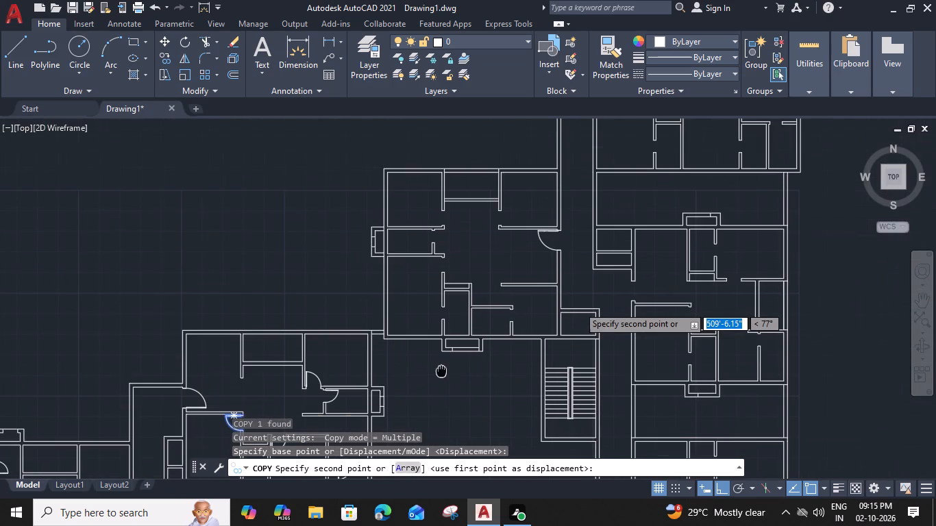
{"action": "left_click", "coordinate": [489, 225]}
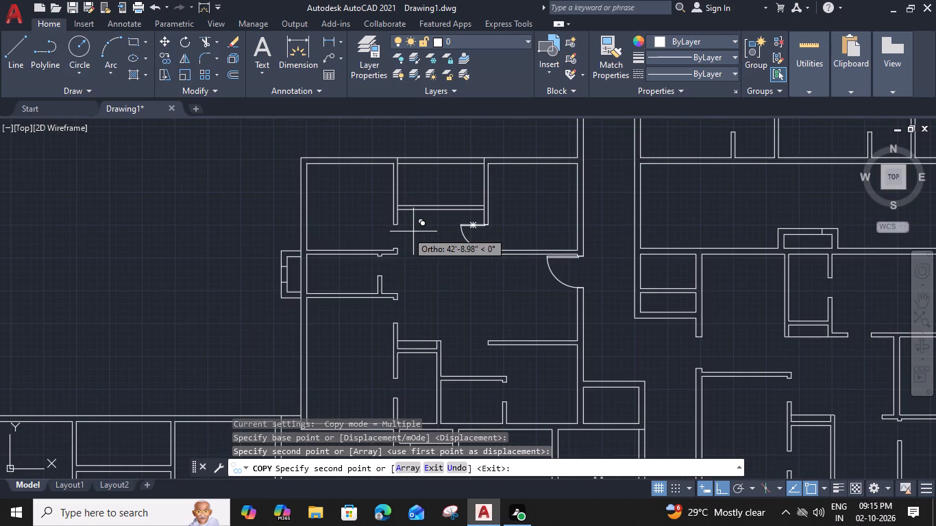
{"action": "left_click", "coordinate": [398, 225]}
{"action": "middle_click_drag", "start_coordinate": [397, 311], "coordinate": [455, 275]}
{"action": "left_click", "coordinate": [455, 265]}
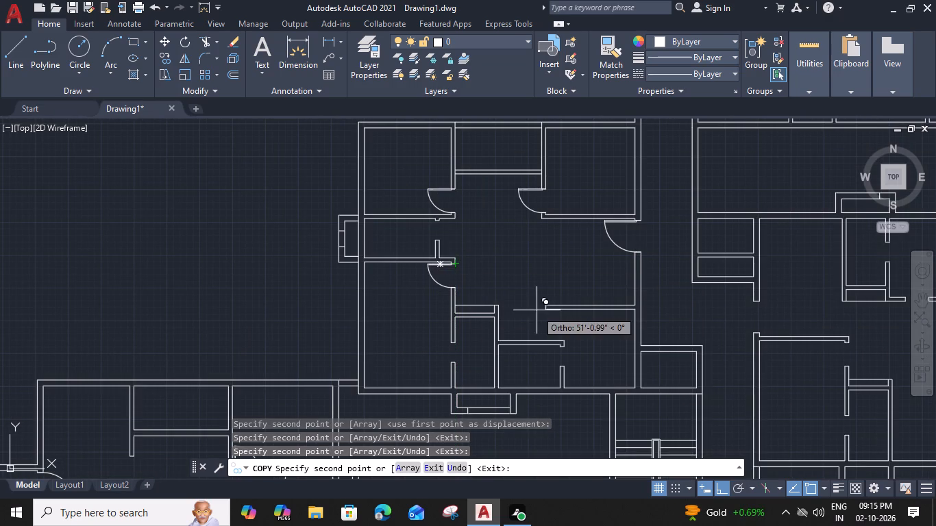
{"action": "key", "text": "Escape"}
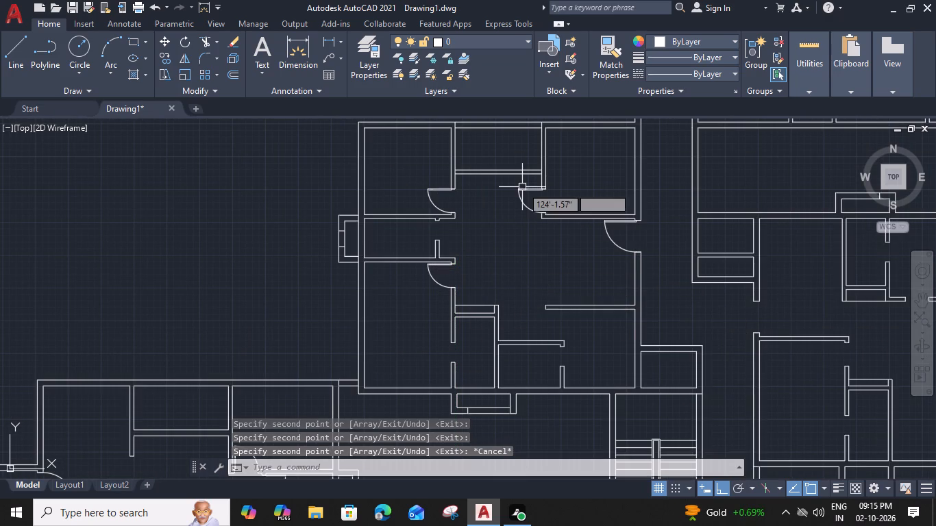
Flip the northeast room's door to hinge on the south jamb and swing east into the room.
{"action": "left_click", "coordinate": [526, 188]}
{"action": "scroll", "coordinate": [547, 196], "scroll_direction": "up", "scroll_amount": 3}
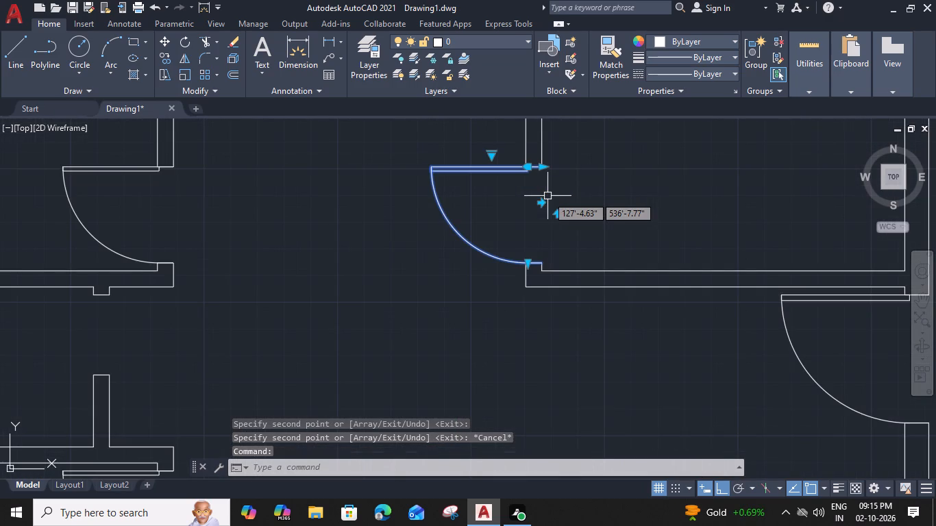
{"action": "left_click", "coordinate": [558, 214]}
{"action": "left_click", "coordinate": [545, 225]}
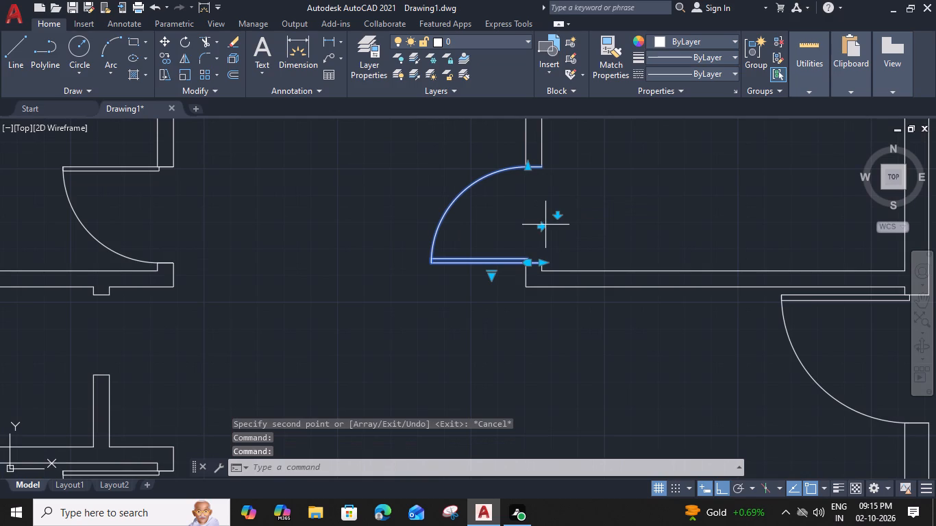
{"action": "left_click", "coordinate": [544, 225]}
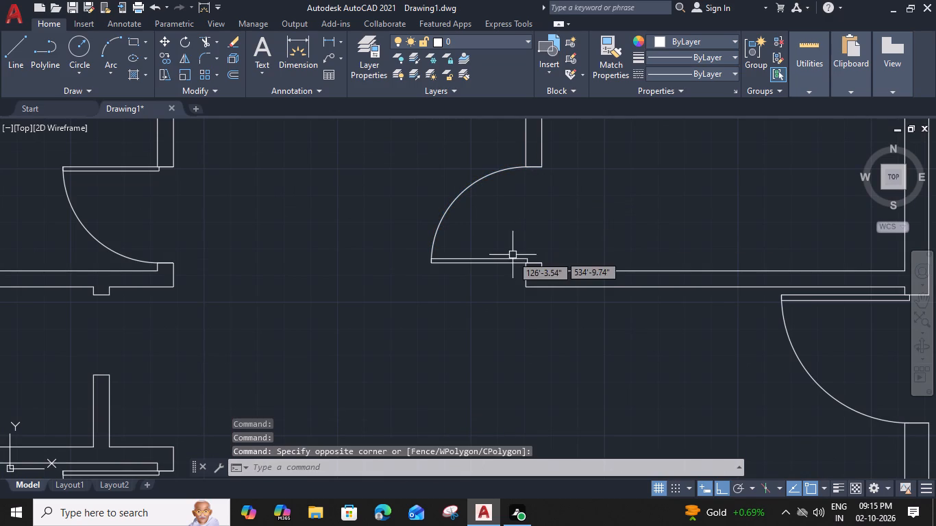
{"action": "left_click", "coordinate": [510, 262]}
{"action": "left_click", "coordinate": [541, 227]}
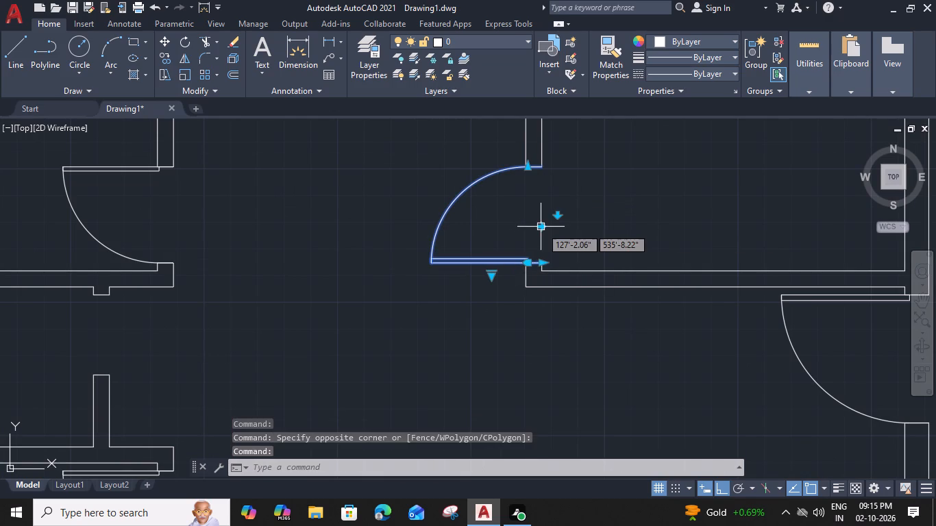
{"action": "key", "text": "Escape"}
Flip the northwest room's door so it hinges on the south jamb.
{"action": "scroll", "coordinate": [580, 224], "scroll_direction": "down", "scroll_amount": 4}
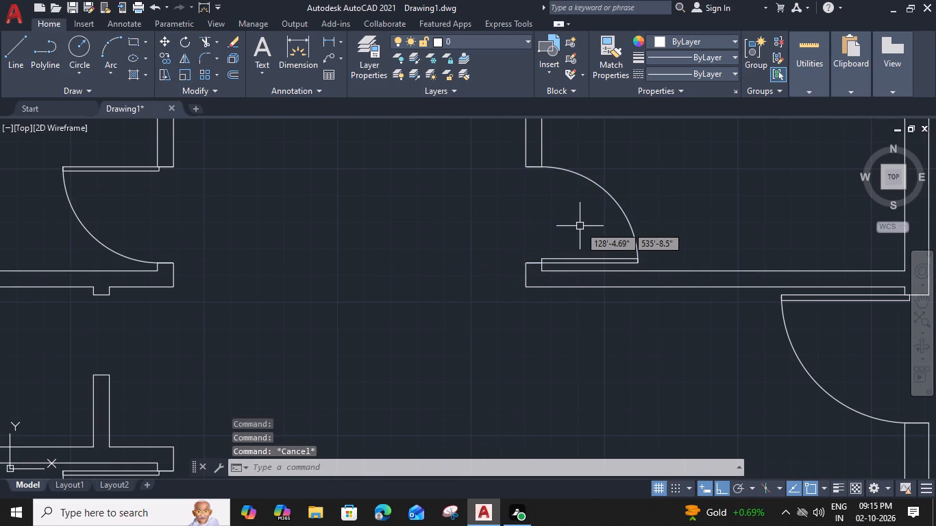
{"action": "left_click", "coordinate": [503, 221]}
{"action": "scroll", "coordinate": [503, 221], "scroll_direction": "up", "scroll_amount": 3}
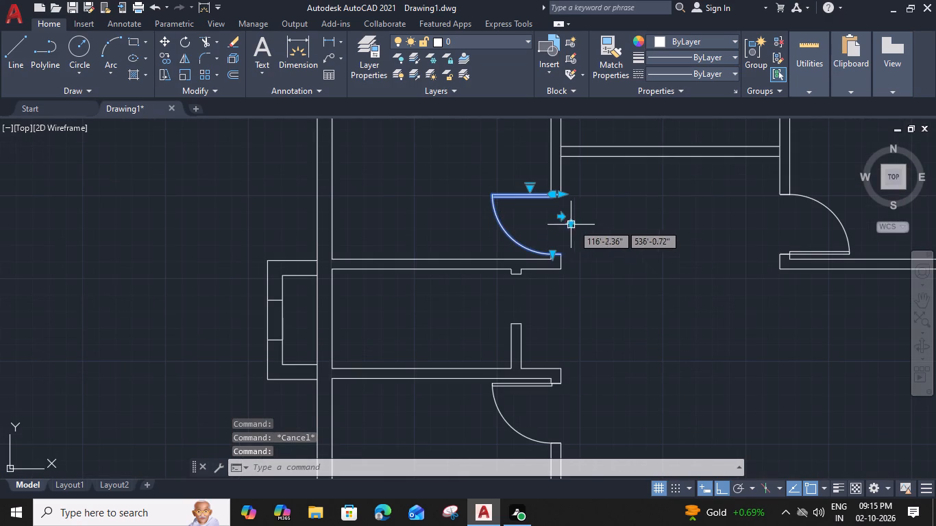
{"action": "left_click", "coordinate": [573, 223]}
{"action": "key", "text": "Escape"}
Copy the finished apartment's small south room door by its north jamb's west corner to the matching small south room opening in the northeastern apartment.
{"action": "scroll", "coordinate": [627, 238], "scroll_direction": "down", "scroll_amount": 2}
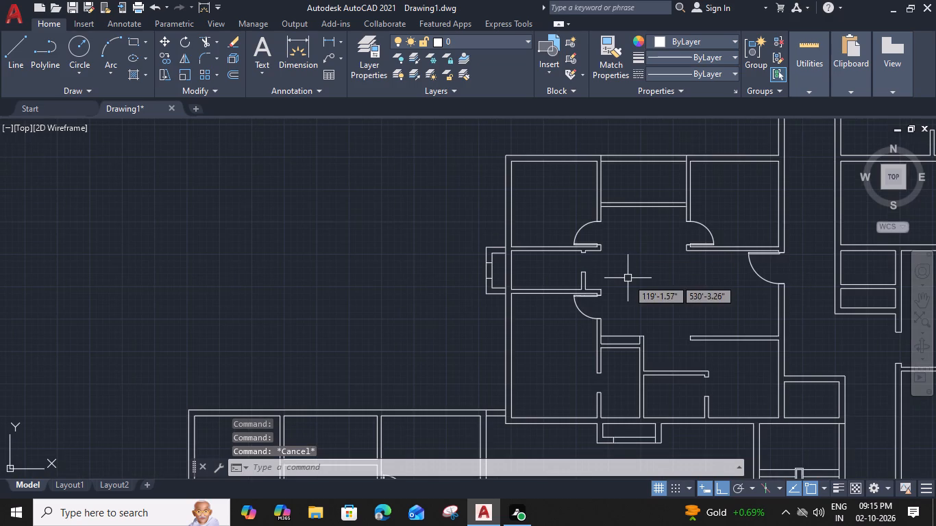
{"action": "middle_click_drag", "start_coordinate": [600, 241], "coordinate": [574, 206]}
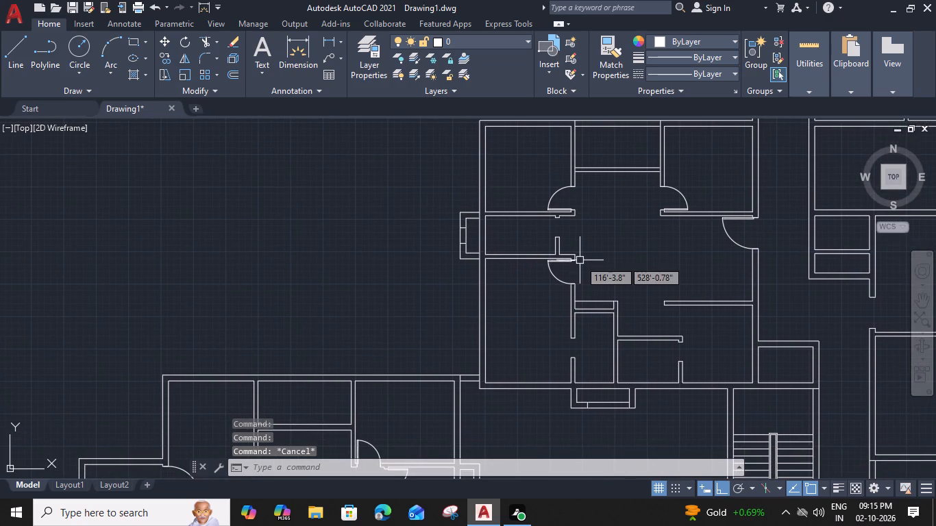
{"action": "scroll", "coordinate": [561, 267], "scroll_direction": "down", "scroll_amount": 1}
{"action": "middle_click_drag", "start_coordinate": [560, 272], "coordinate": [560, 195]}
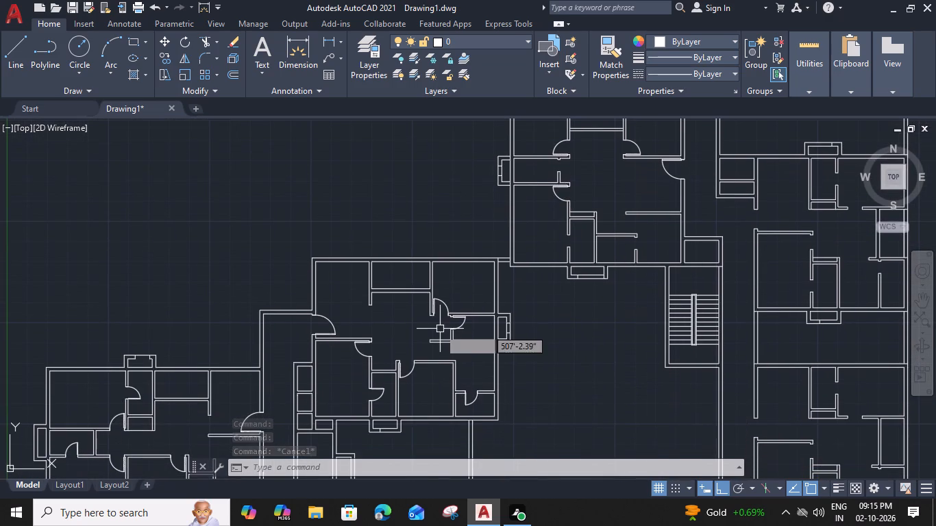
{"action": "left_click", "coordinate": [378, 401]}
{"action": "key", "text": "c"}
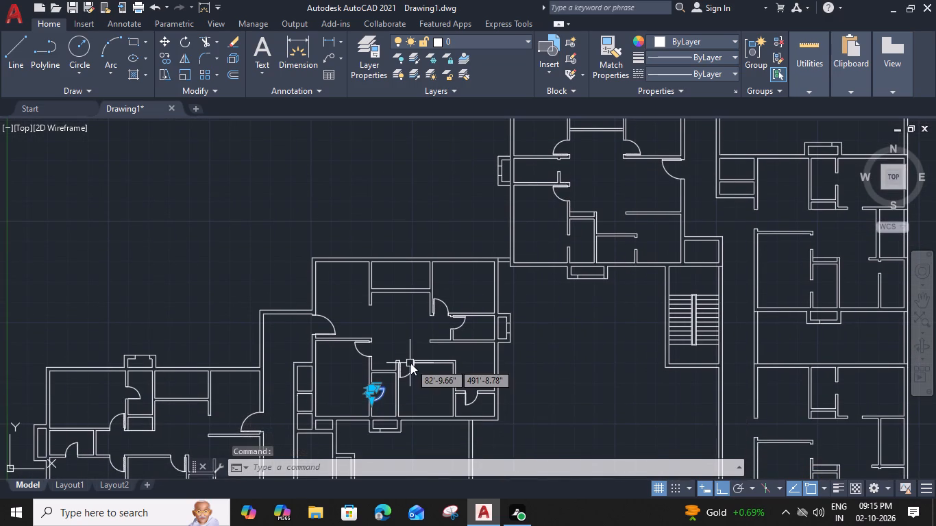
{"action": "type", "text": "o"}
{"action": "key", "text": "space"}
{"action": "scroll", "coordinate": [384, 382], "scroll_direction": "up", "scroll_amount": 3}
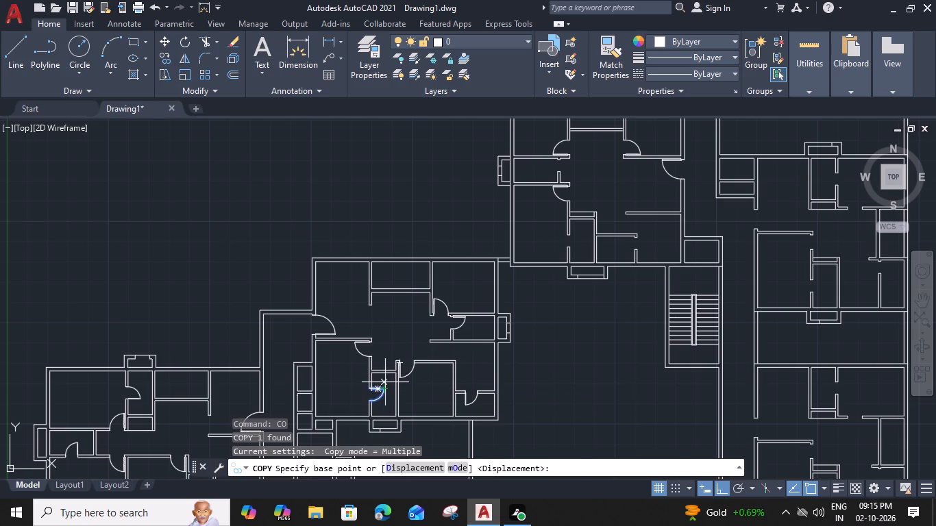
{"action": "middle_click_drag", "start_coordinate": [364, 395], "coordinate": [406, 339]}
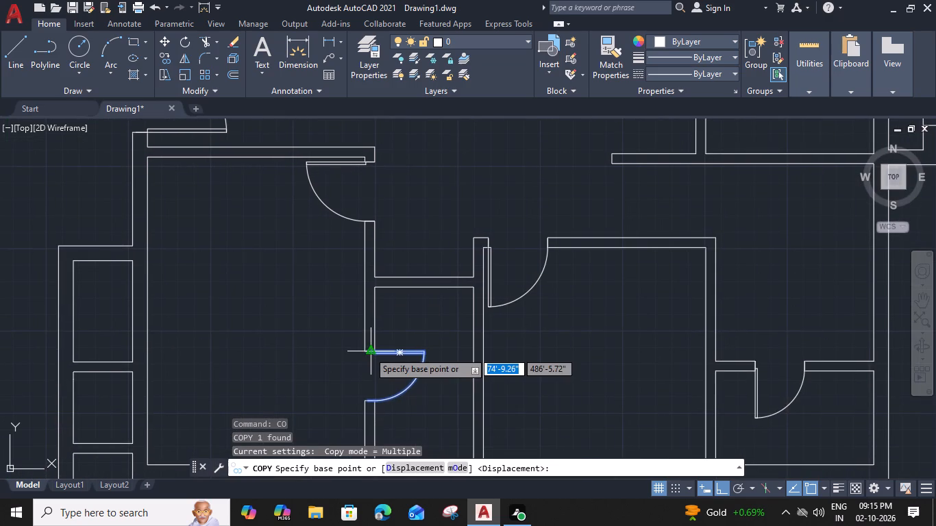
{"action": "left_click", "coordinate": [363, 353]}
{"action": "scroll", "coordinate": [374, 336], "scroll_direction": "down", "scroll_amount": 3}
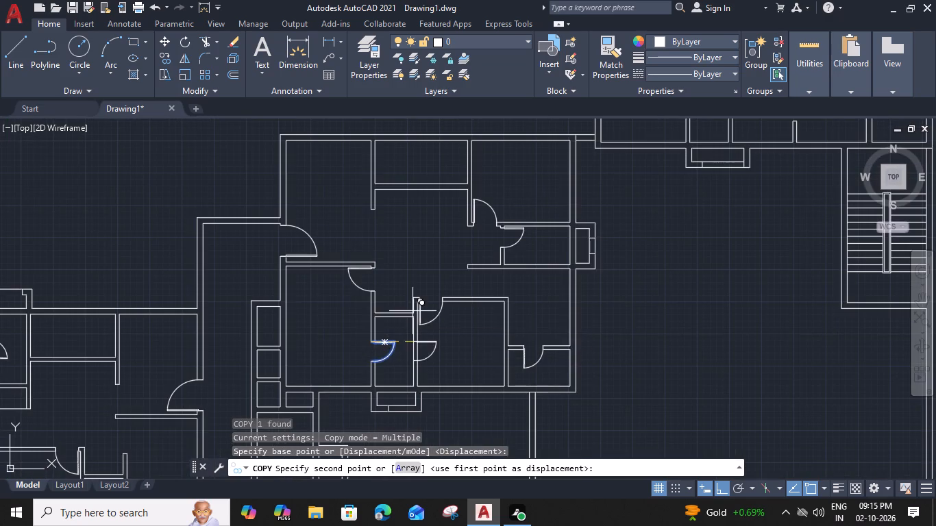
{"action": "middle_click_drag", "start_coordinate": [525, 236], "coordinate": [406, 400]}
{"action": "scroll", "coordinate": [566, 250], "scroll_direction": "up", "scroll_amount": 2}
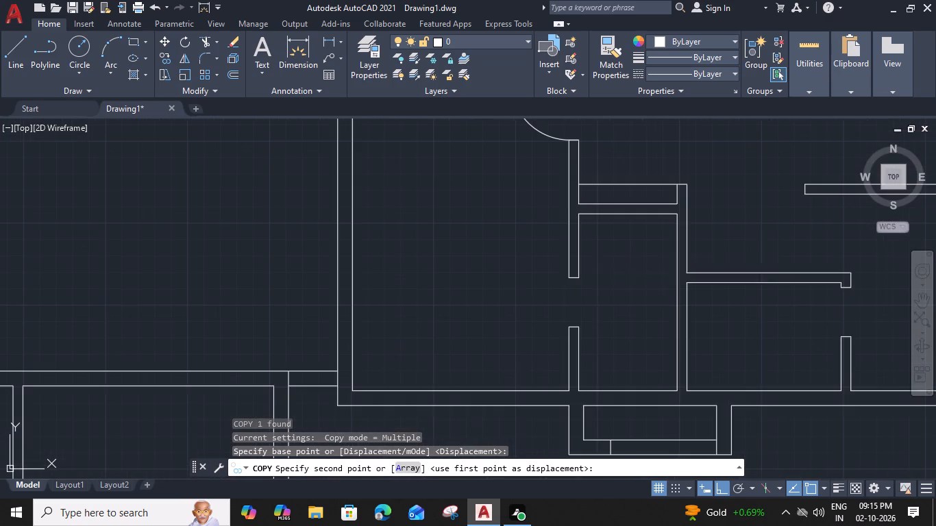
{"action": "left_click", "coordinate": [568, 276]}
Place two more copies of the small door at the north jambs' west corners of the small west room and the small southeast room.
{"action": "scroll", "coordinate": [567, 275], "scroll_direction": "down", "scroll_amount": 2}
{"action": "middle_click_drag", "start_coordinate": [571, 216], "coordinate": [562, 277]}
{"action": "scroll", "coordinate": [550, 230], "scroll_direction": "up", "scroll_amount": 4}
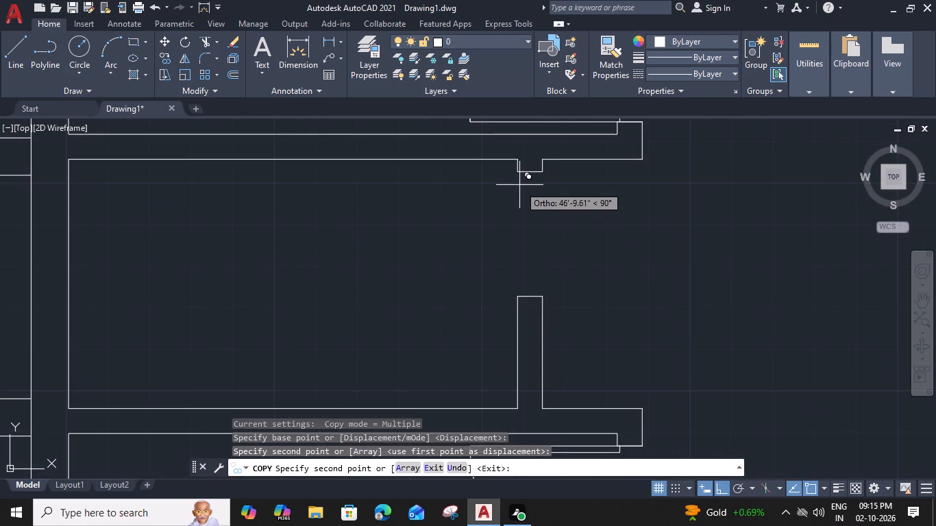
{"action": "left_click", "coordinate": [517, 173]}
{"action": "scroll", "coordinate": [517, 182], "scroll_direction": "down", "scroll_amount": 3}
{"action": "scroll", "coordinate": [598, 327], "scroll_direction": "down", "scroll_amount": 3}
{"action": "middle_click_drag", "start_coordinate": [627, 337], "coordinate": [510, 148]}
{"action": "scroll", "coordinate": [580, 219], "scroll_direction": "up", "scroll_amount": 2}
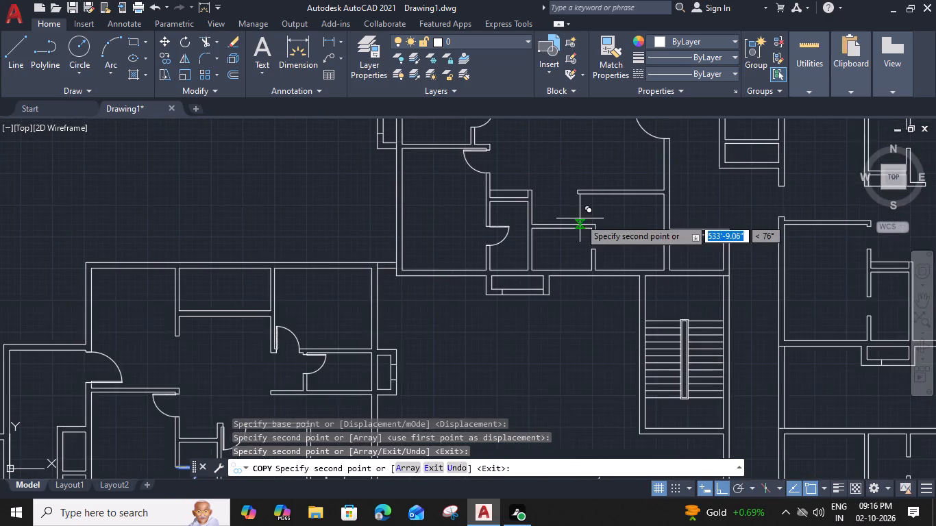
{"action": "scroll", "coordinate": [582, 223], "scroll_direction": "up", "scroll_amount": 1}
{"action": "left_click", "coordinate": [621, 251]}
{"action": "scroll", "coordinate": [621, 251], "scroll_direction": "down", "scroll_amount": 3}
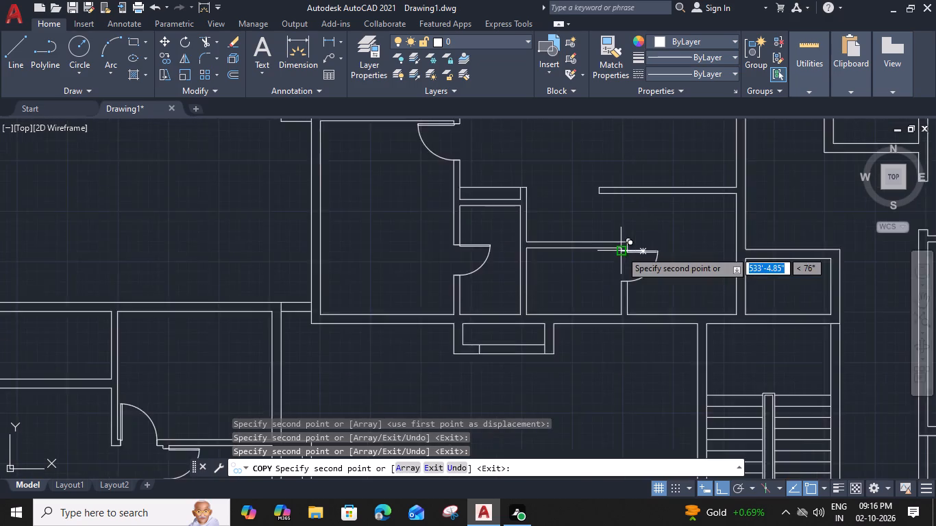
{"action": "key", "text": "Escape"}
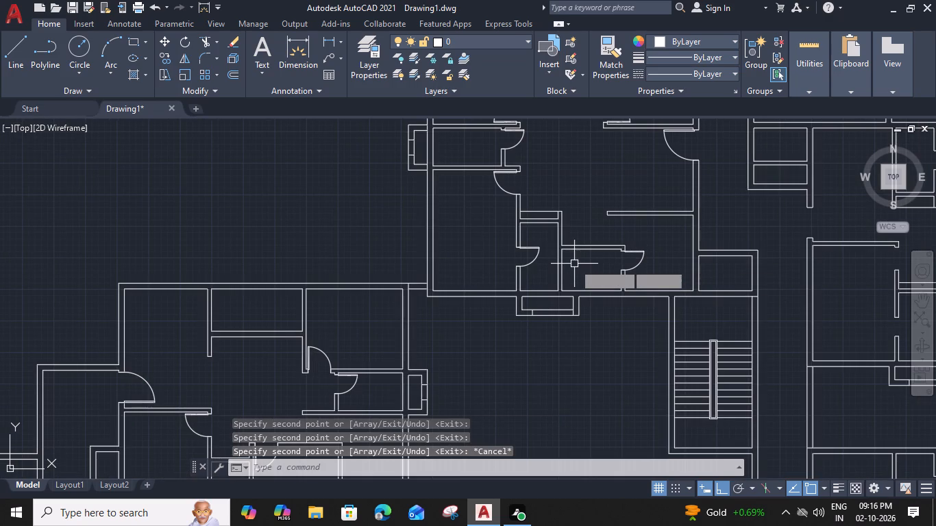
Flip the small southeast room's door to swing west into the room.
{"action": "left_click", "coordinate": [645, 258]}
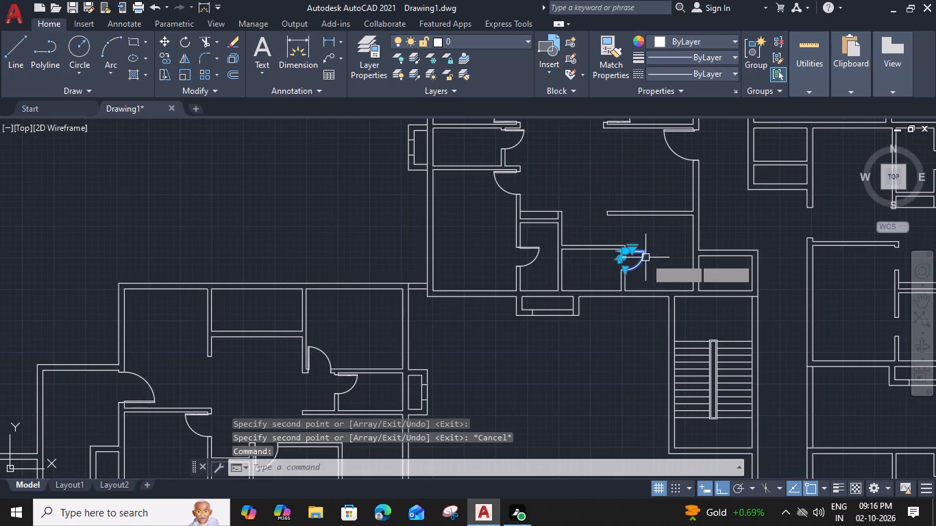
{"action": "scroll", "coordinate": [635, 260], "scroll_direction": "up", "scroll_amount": 2}
{"action": "left_click", "coordinate": [604, 257]}
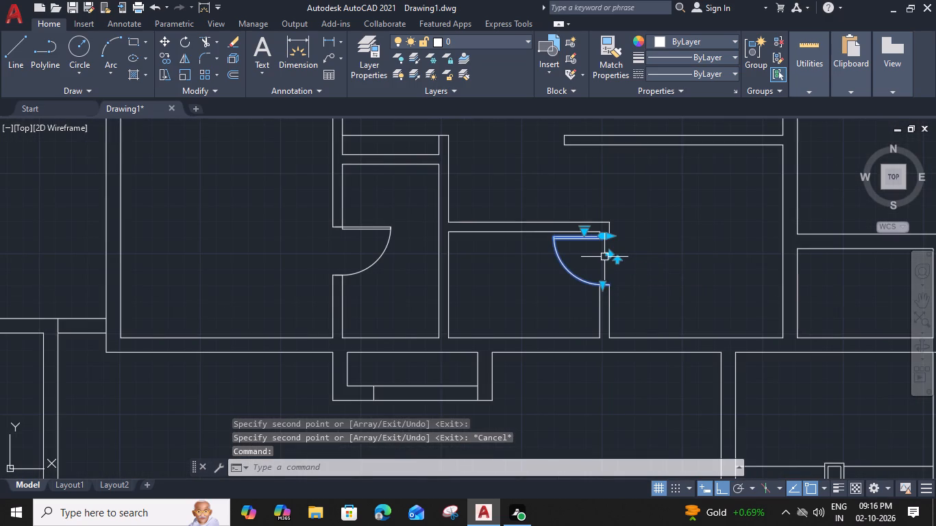
{"action": "key", "text": "Escape"}
Flip the small west room's door to swing west into the room.
{"action": "scroll", "coordinate": [604, 258], "scroll_direction": "down", "scroll_amount": 3}
{"action": "middle_click_drag", "start_coordinate": [565, 200], "coordinate": [584, 244]}
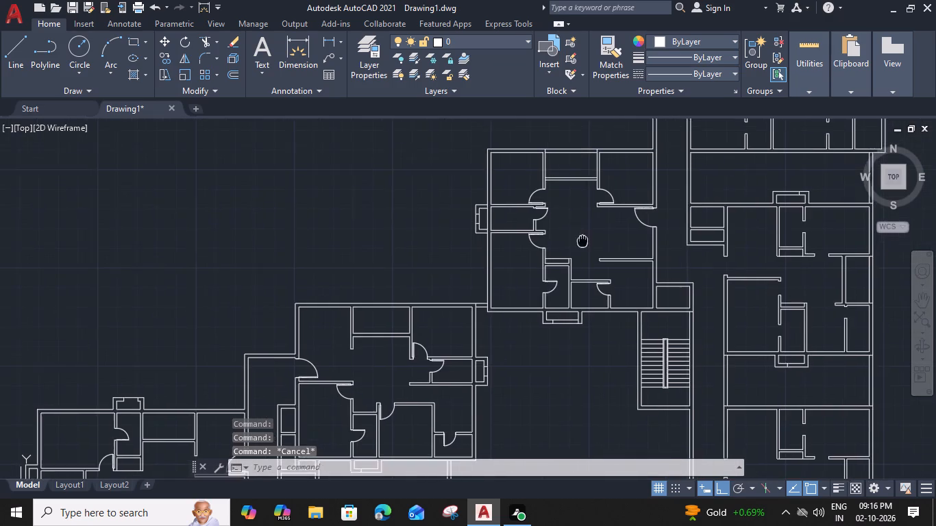
{"action": "middle_click_drag", "start_coordinate": [584, 244], "coordinate": [596, 273]}
{"action": "scroll", "coordinate": [569, 247], "scroll_direction": "up", "scroll_amount": 2}
{"action": "left_click", "coordinate": [560, 265]}
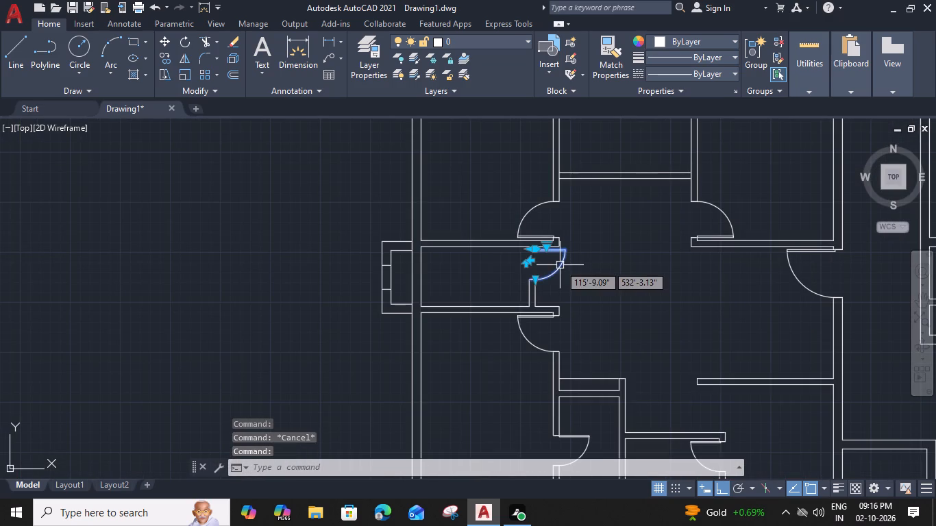
{"action": "left_click", "coordinate": [534, 264]}
{"action": "key", "text": "Escape"}
{"action": "scroll", "coordinate": [586, 273], "scroll_direction": "down", "scroll_amount": 2}
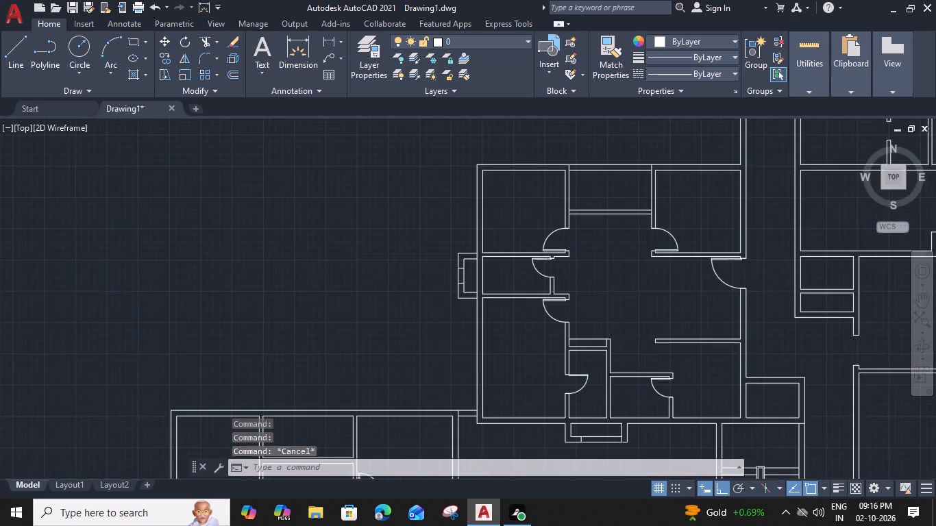
{"action": "middle_click_drag", "start_coordinate": [593, 308], "coordinate": [602, 281]}
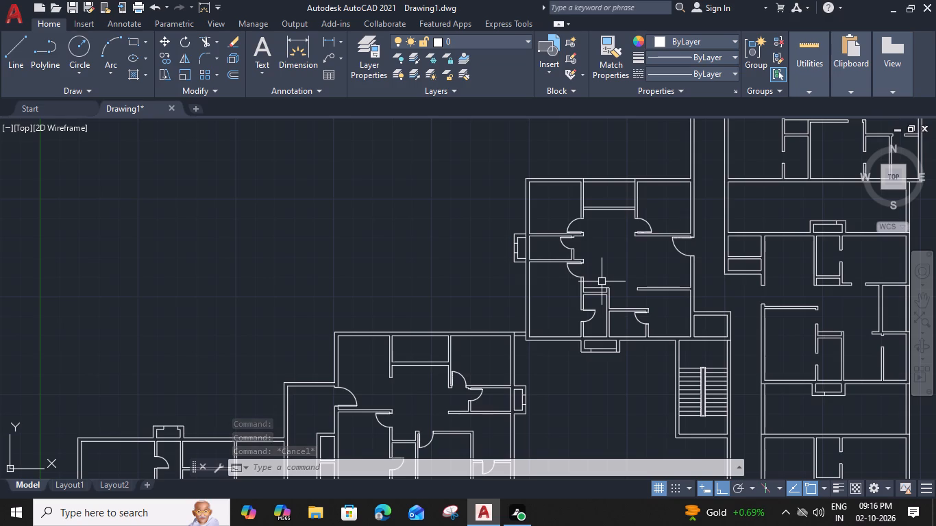
Copy the finished apartment's entrance door by its north jamb's east corner to the matching entrance opening in the northernmost apartment.
{"action": "scroll", "coordinate": [602, 281], "scroll_direction": "down", "scroll_amount": 1}
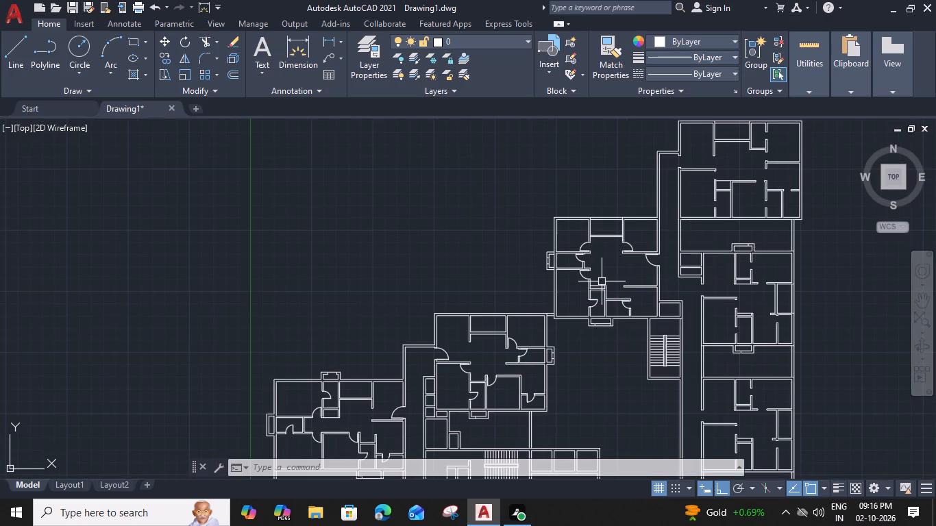
{"action": "middle_click_drag", "start_coordinate": [602, 281], "coordinate": [619, 278]}
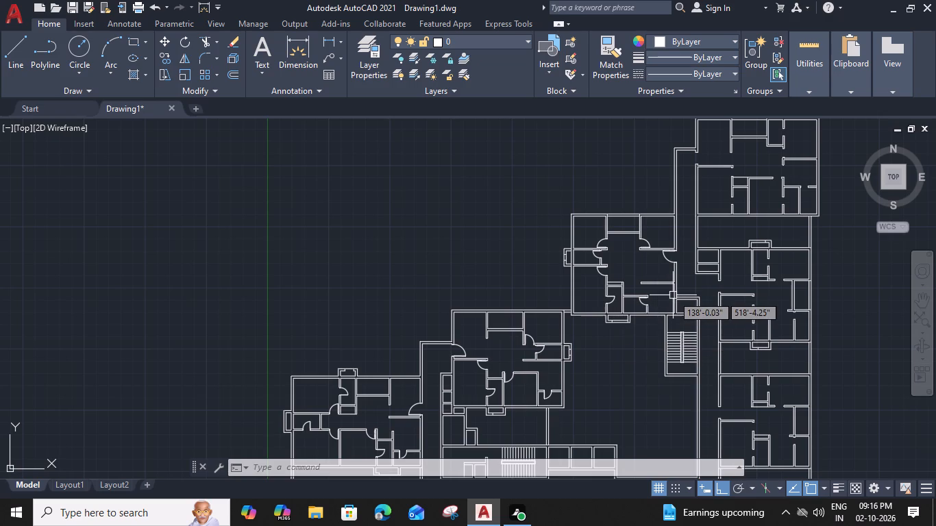
{"action": "scroll", "coordinate": [673, 297], "scroll_direction": "up", "scroll_amount": 2}
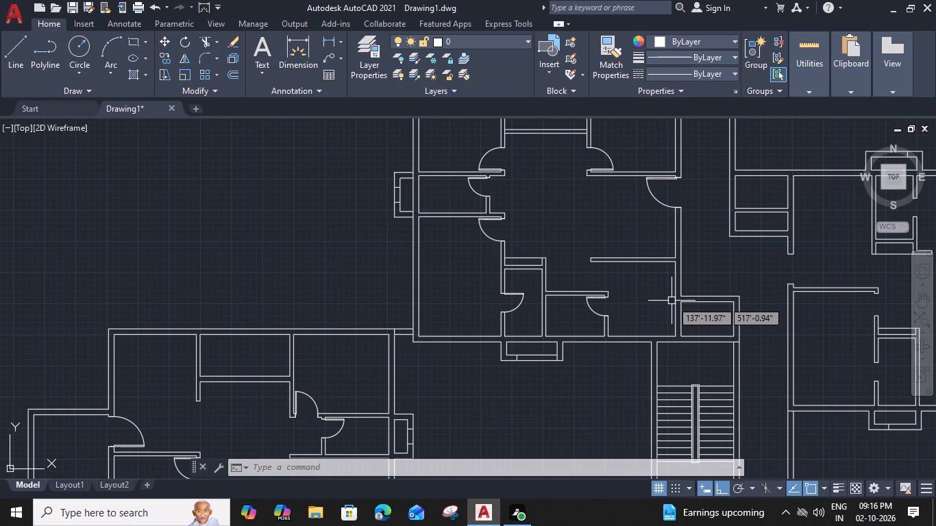
{"action": "middle_click_drag", "start_coordinate": [670, 301], "coordinate": [643, 316]}
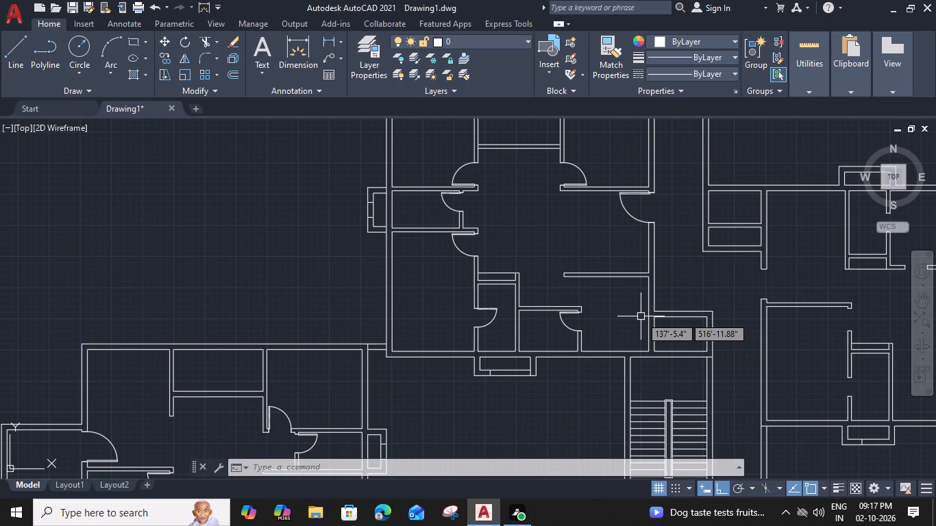
{"action": "middle_click_drag", "start_coordinate": [649, 247], "coordinate": [502, 377]}
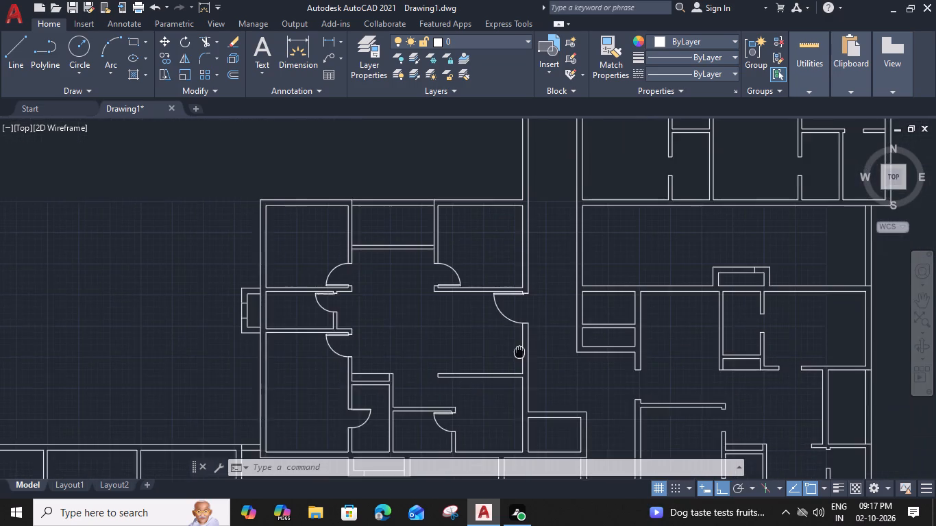
{"action": "scroll", "coordinate": [523, 342], "scroll_direction": "down", "scroll_amount": 1}
{"action": "middle_click_drag", "start_coordinate": [523, 342], "coordinate": [510, 363]}
{"action": "scroll", "coordinate": [510, 358], "scroll_direction": "up", "scroll_amount": 2}
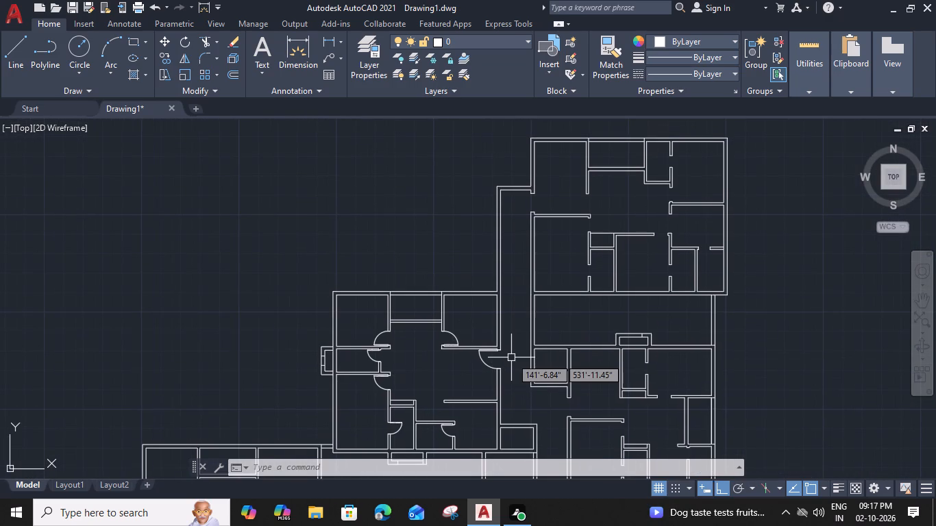
{"action": "left_click", "coordinate": [432, 360]}
{"action": "key", "text": "c"}
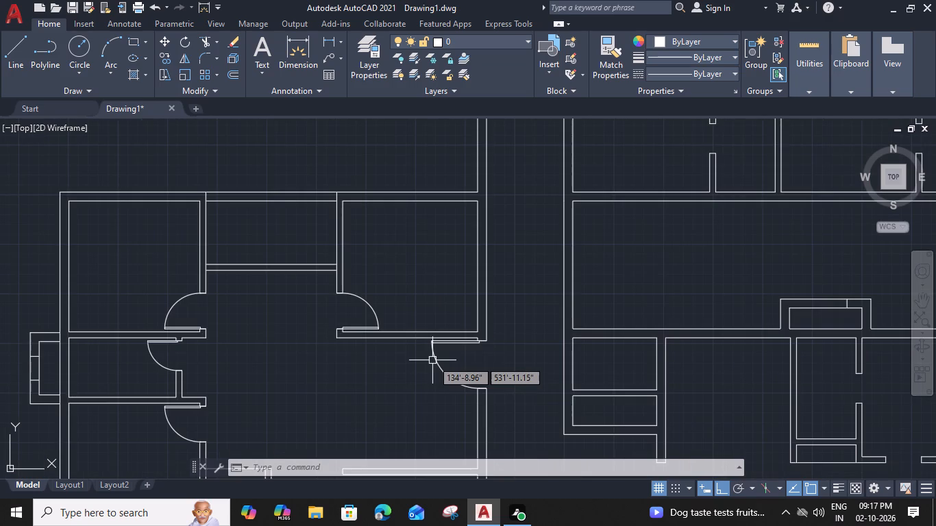
{"action": "type", "text": "o"}
{"action": "key", "text": "space"}
{"action": "scroll", "coordinate": [465, 336], "scroll_direction": "up", "scroll_amount": 1}
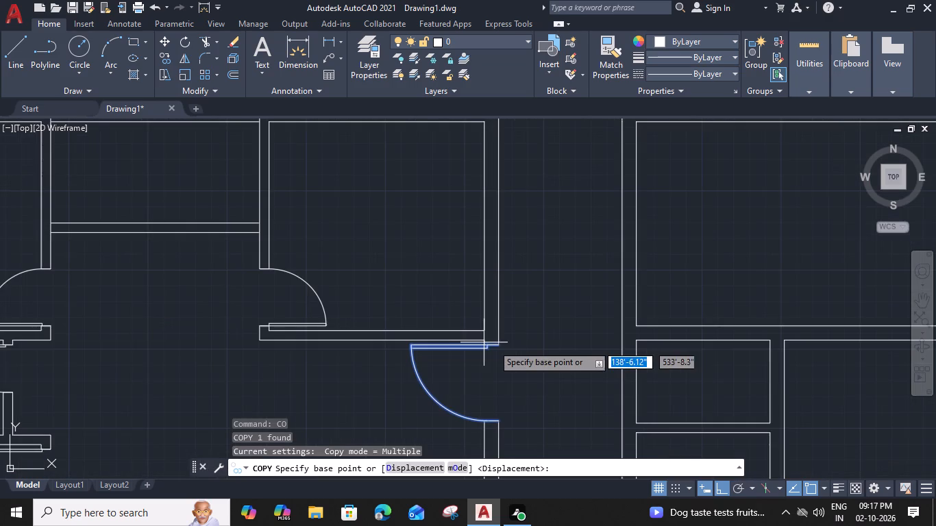
{"action": "left_click", "coordinate": [498, 345]}
{"action": "scroll", "coordinate": [500, 342], "scroll_direction": "down", "scroll_amount": 2}
{"action": "middle_click_drag", "start_coordinate": [586, 229], "coordinate": [534, 393]}
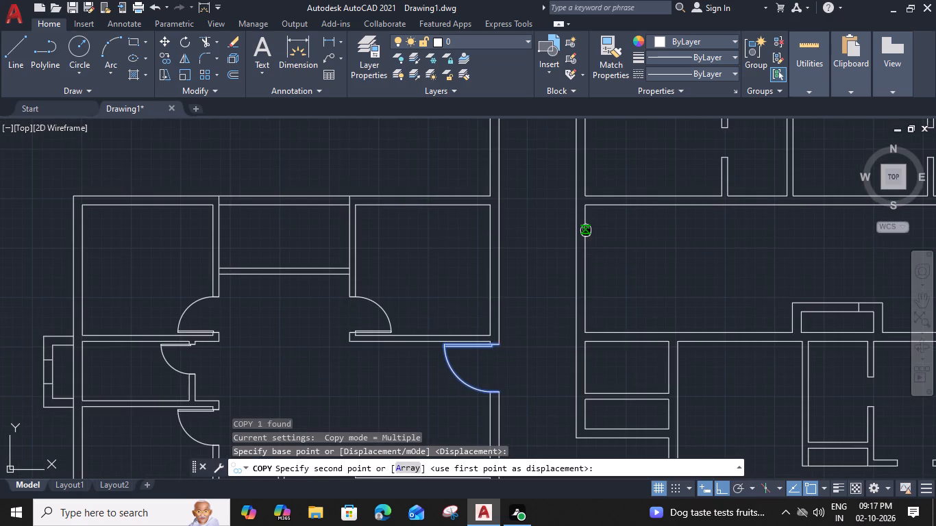
{"action": "middle_click_drag", "start_coordinate": [534, 393], "coordinate": [519, 432]}
{"action": "left_click", "coordinate": [518, 150]}
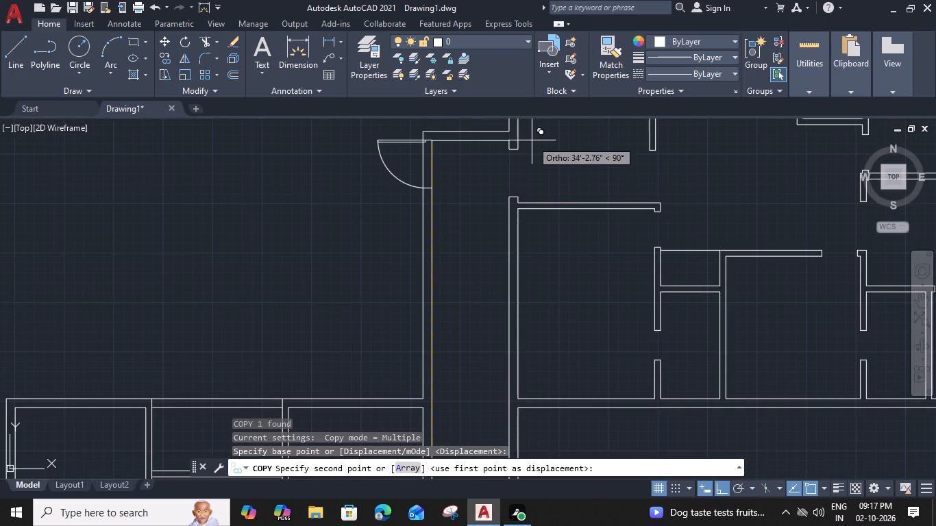
{"action": "key", "text": "Escape"}
Flip the northernmost apartment's entrance door to swing east into the apartment.
{"action": "left_click", "coordinate": [493, 149]}
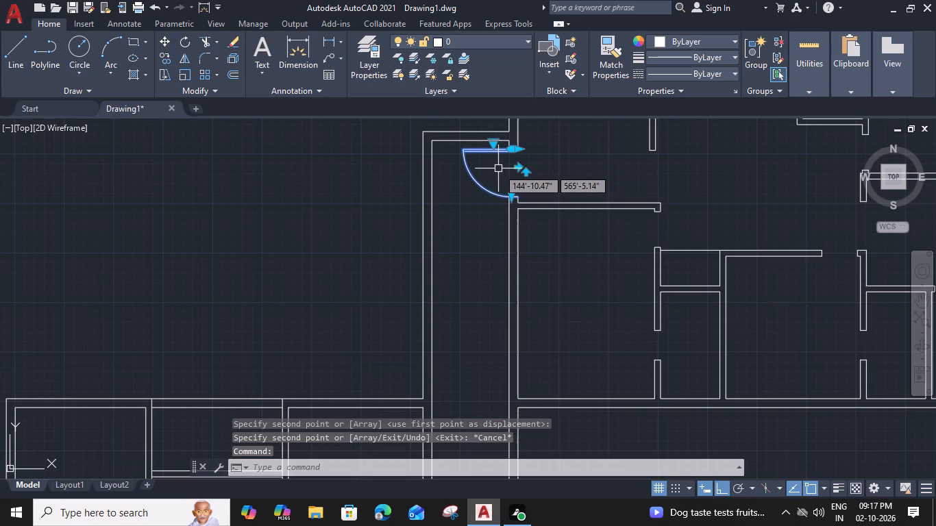
{"action": "left_click", "coordinate": [517, 166]}
{"action": "key", "text": "Escape"}
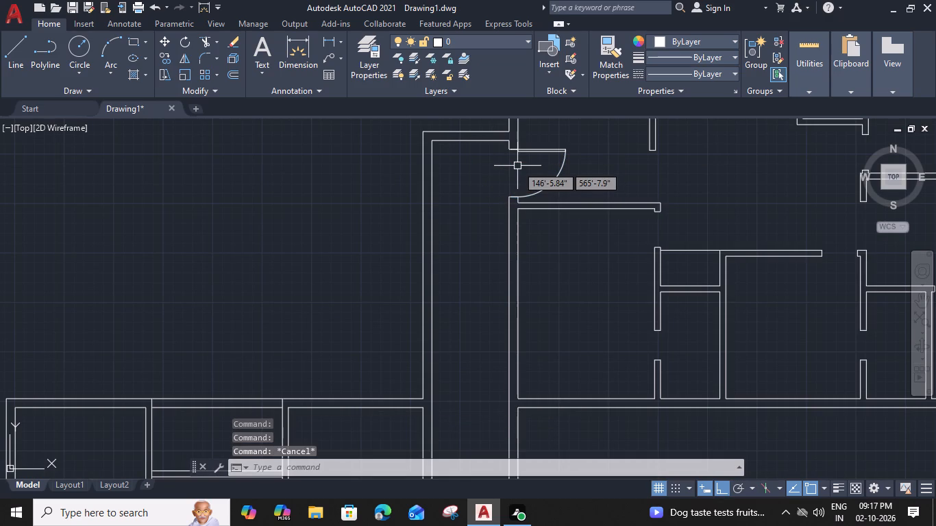
Copy the finished apartment's northwest room door by its south jamb's east corner to the southwest room opening in the northernmost apartment.
{"action": "scroll", "coordinate": [469, 235], "scroll_direction": "down", "scroll_amount": 2}
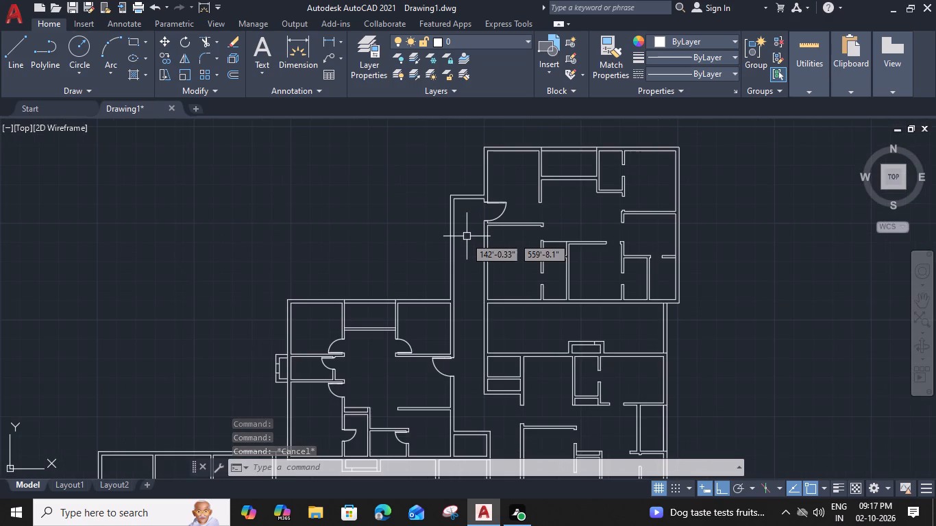
{"action": "middle_click_drag", "start_coordinate": [446, 286], "coordinate": [539, 244]}
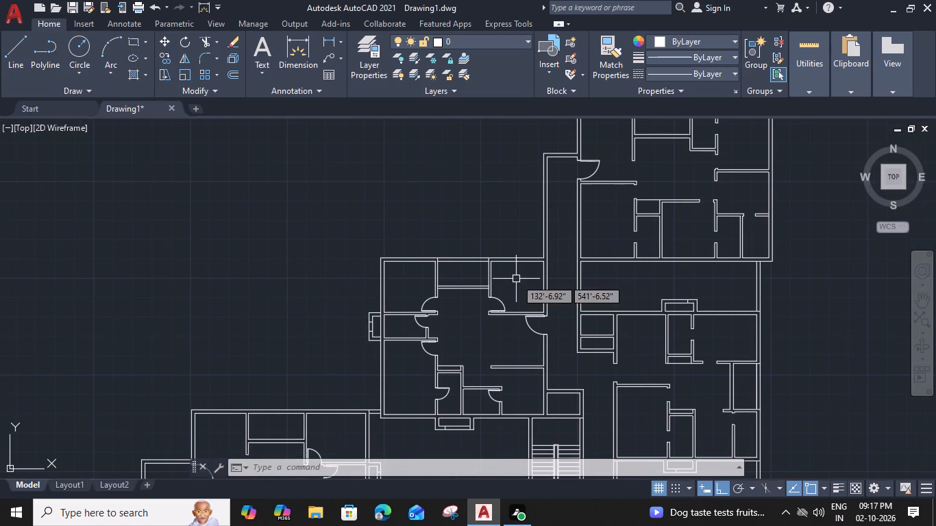
{"action": "left_click", "coordinate": [430, 301]}
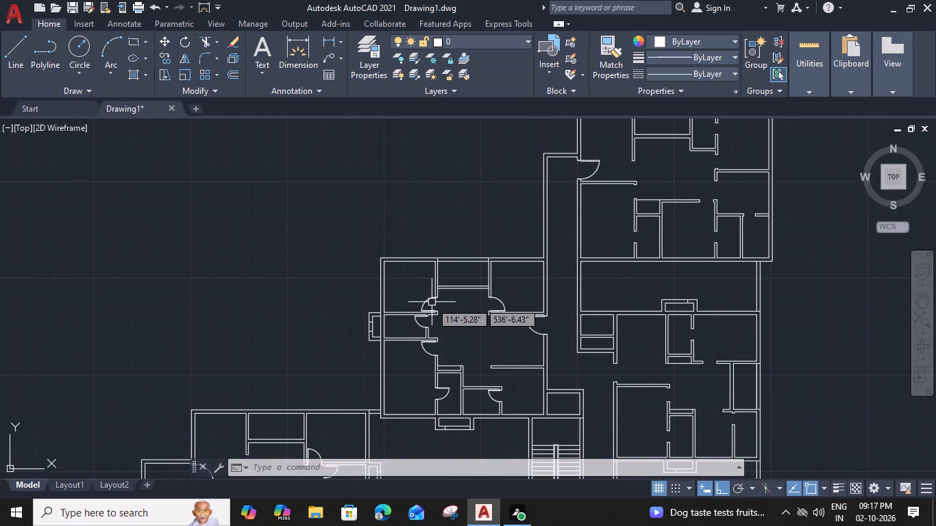
{"action": "key", "text": "c"}
{"action": "type", "text": "o"}
{"action": "key", "text": "space"}
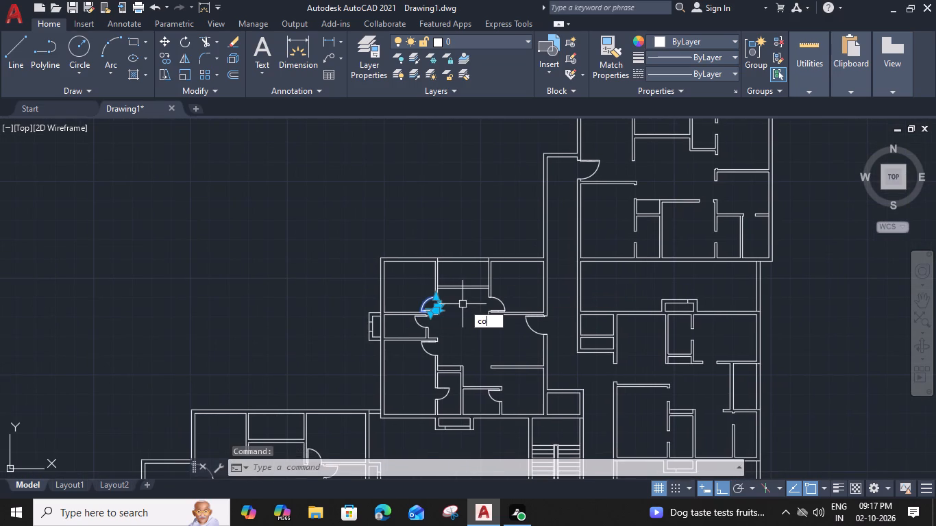
{"action": "scroll", "coordinate": [443, 312], "scroll_direction": "up", "scroll_amount": 3}
{"action": "left_click", "coordinate": [419, 310]}
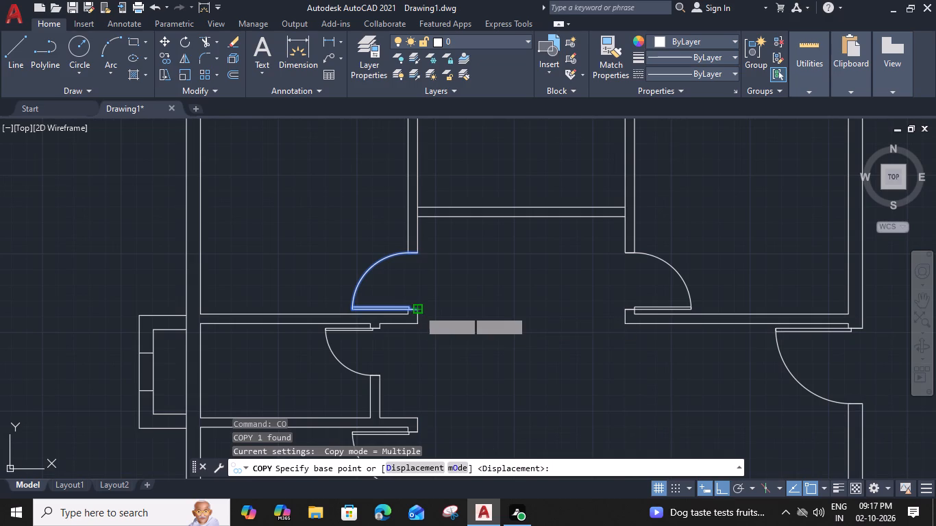
{"action": "scroll", "coordinate": [419, 309], "scroll_direction": "down", "scroll_amount": 4}
{"action": "scroll", "coordinate": [539, 237], "scroll_direction": "up", "scroll_amount": 6}
{"action": "left_click", "coordinate": [543, 247]}
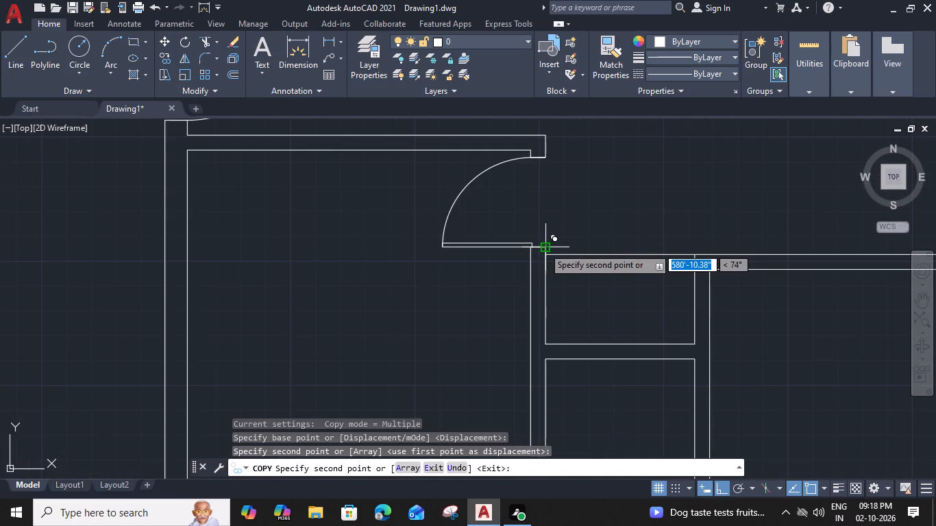
Place two more copies at the northeast room opening's south jamb east corner and the middle south room opening's east jamb northwest corner.
{"action": "scroll", "coordinate": [543, 247], "scroll_direction": "down", "scroll_amount": 3}
{"action": "middle_click_drag", "start_coordinate": [626, 228], "coordinate": [537, 274]}
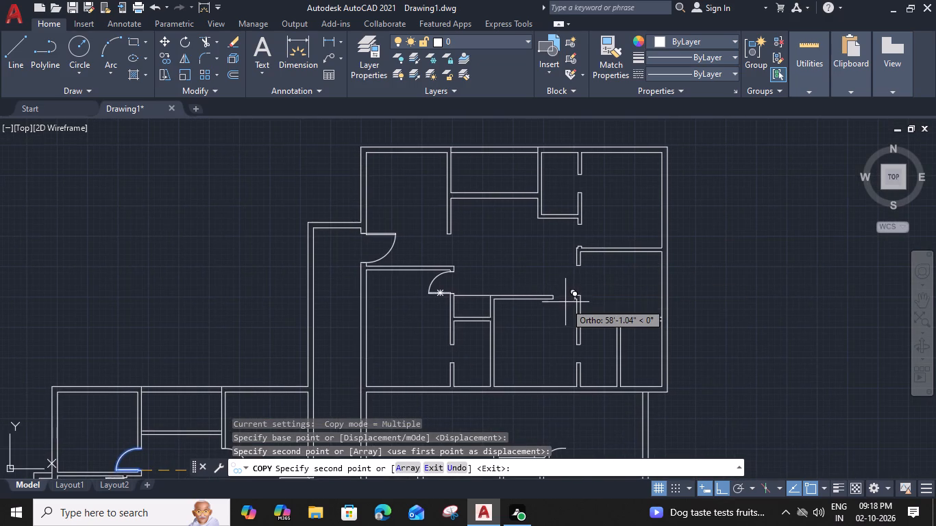
{"action": "scroll", "coordinate": [584, 241], "scroll_direction": "up", "scroll_amount": 3}
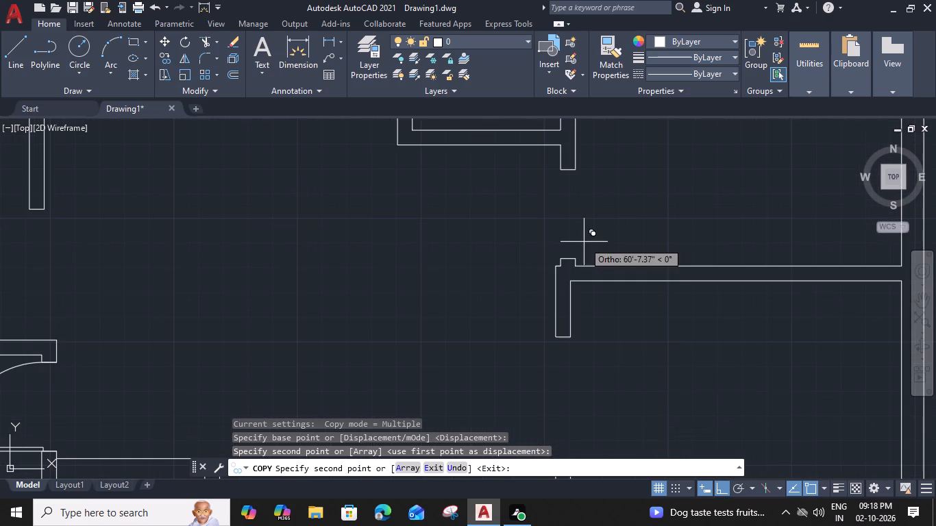
{"action": "left_click", "coordinate": [576, 255]}
{"action": "scroll", "coordinate": [576, 255], "scroll_direction": "down", "scroll_amount": 4}
{"action": "scroll", "coordinate": [565, 297], "scroll_direction": "up", "scroll_amount": 3}
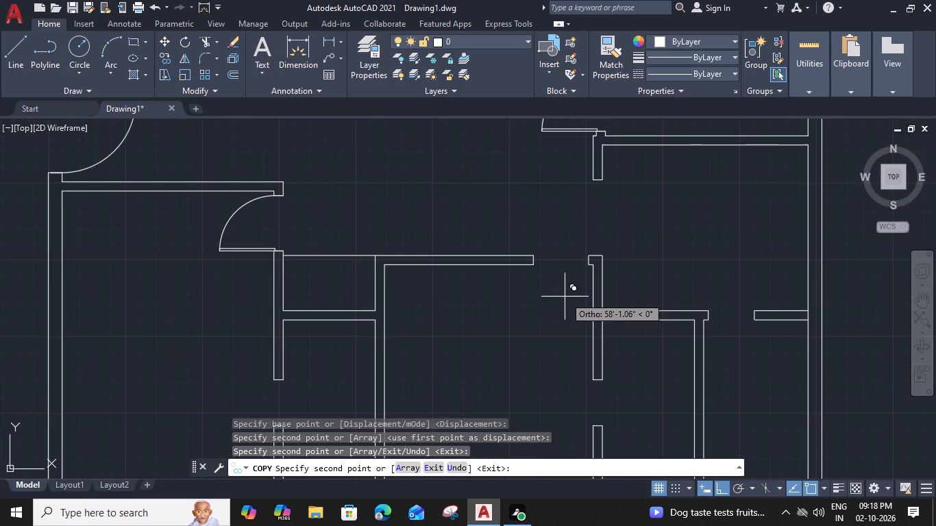
{"action": "left_click", "coordinate": [587, 256]}
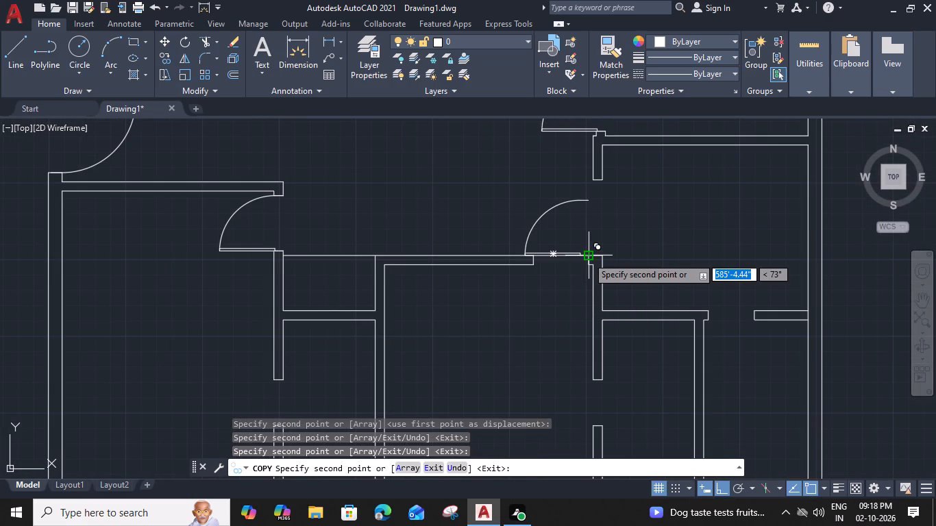
{"action": "key", "text": "Escape"}
Rotate the middle south room's door 90° about the east jamb's northwest corner so it swings south into the room.
{"action": "left_click", "coordinate": [574, 255]}
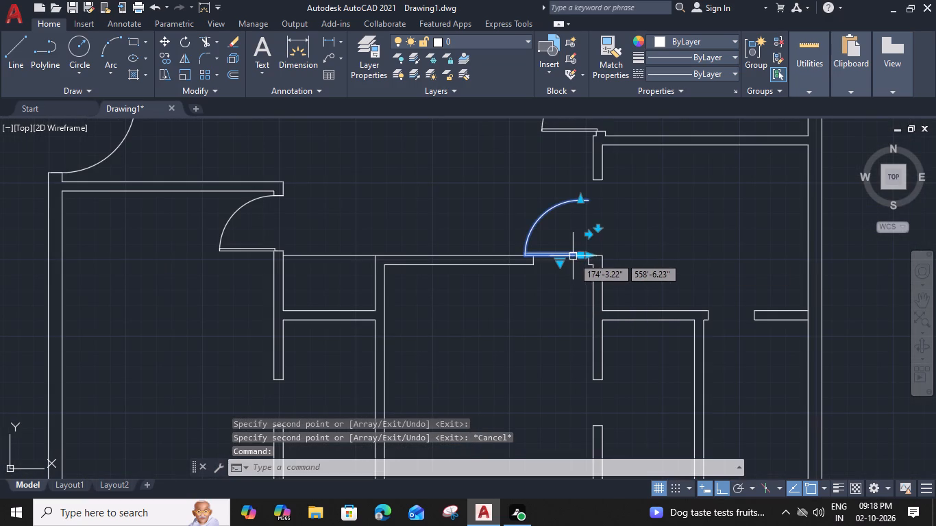
{"action": "type", "text": "ro"}
{"action": "key", "text": "space"}
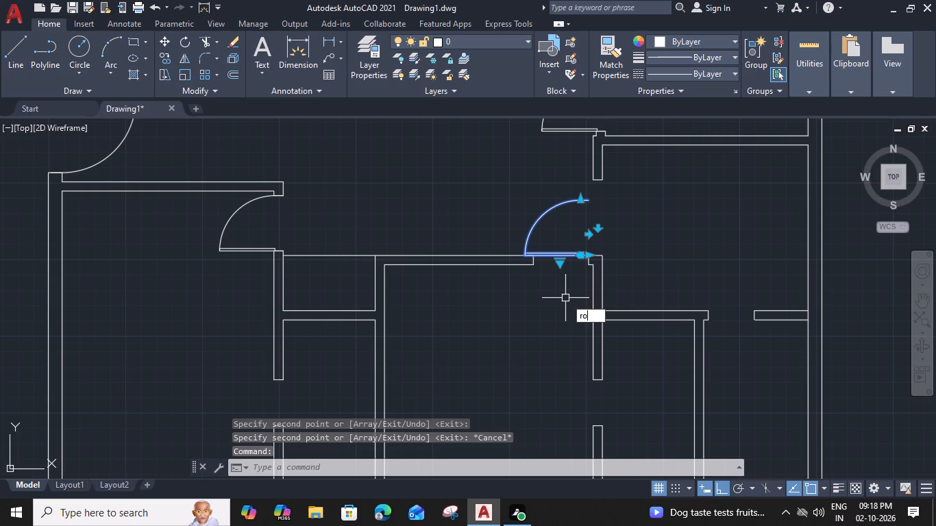
{"action": "left_click", "coordinate": [591, 254]}
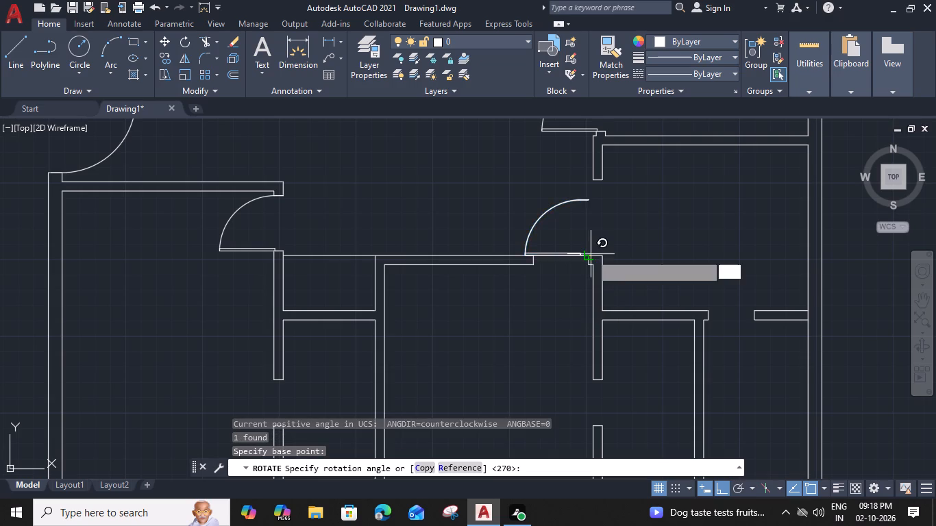
{"action": "scroll", "coordinate": [591, 233], "scroll_direction": "up", "scroll_amount": 4}
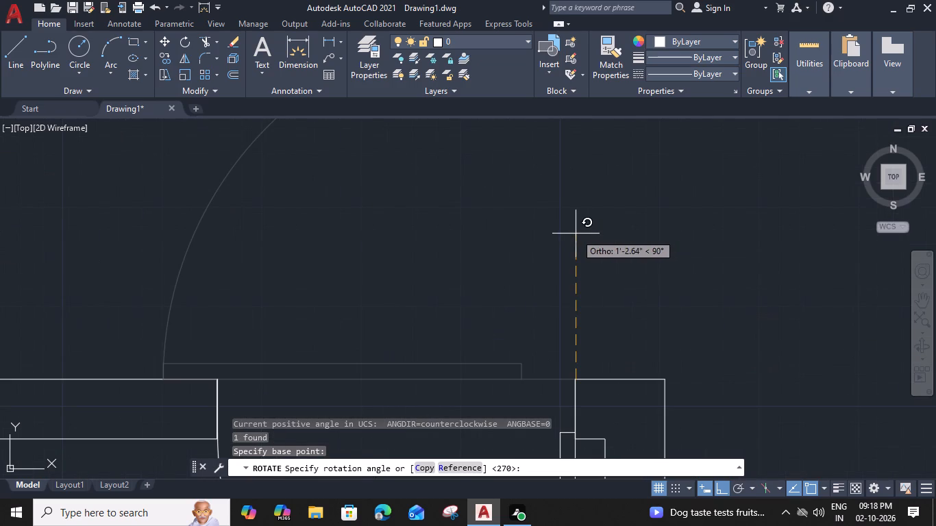
{"action": "left_click", "coordinate": [576, 234]}
{"action": "scroll", "coordinate": [576, 234], "scroll_direction": "down", "scroll_amount": 4}
Flip the northeast room's door to swing east into the room.
{"action": "middle_click_drag", "start_coordinate": [480, 251], "coordinate": [480, 279]}
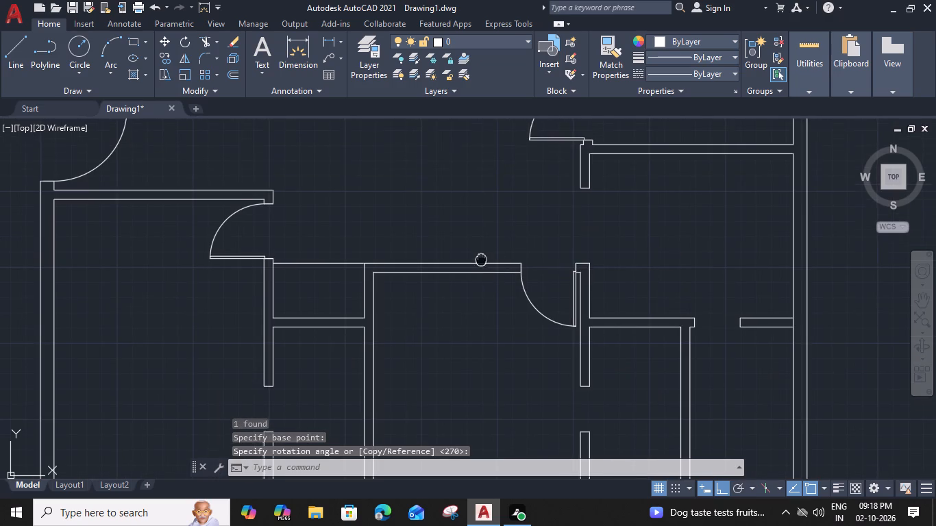
{"action": "middle_click_drag", "start_coordinate": [480, 279], "coordinate": [442, 378]}
{"action": "left_click", "coordinate": [515, 258]}
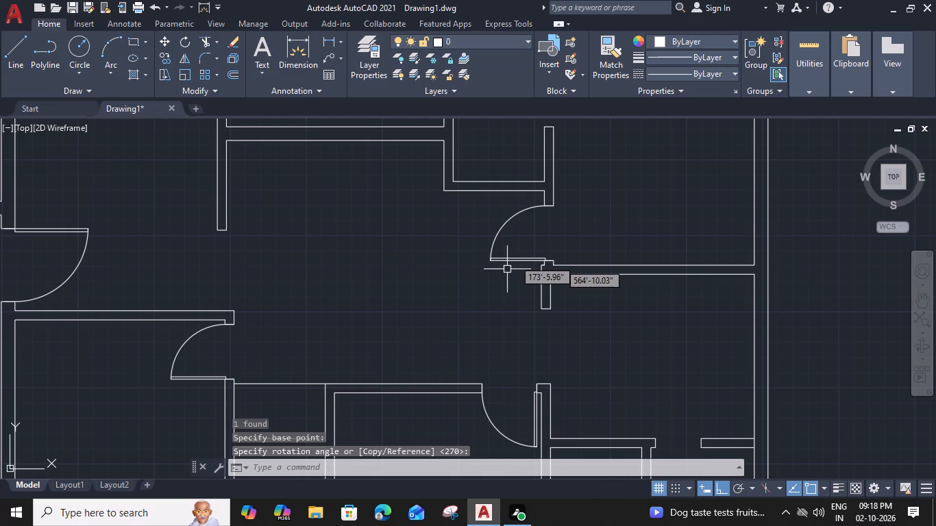
{"action": "left_click", "coordinate": [554, 242]}
{"action": "key", "text": "Escape"}
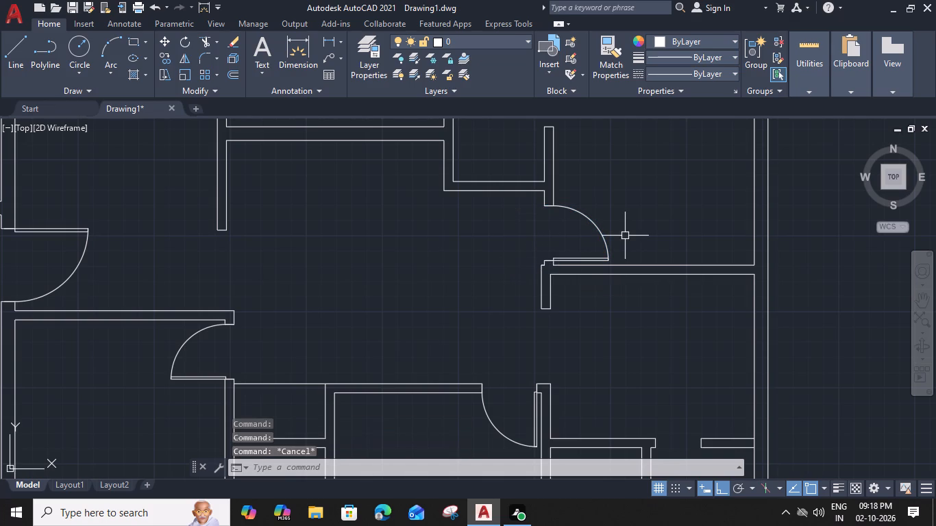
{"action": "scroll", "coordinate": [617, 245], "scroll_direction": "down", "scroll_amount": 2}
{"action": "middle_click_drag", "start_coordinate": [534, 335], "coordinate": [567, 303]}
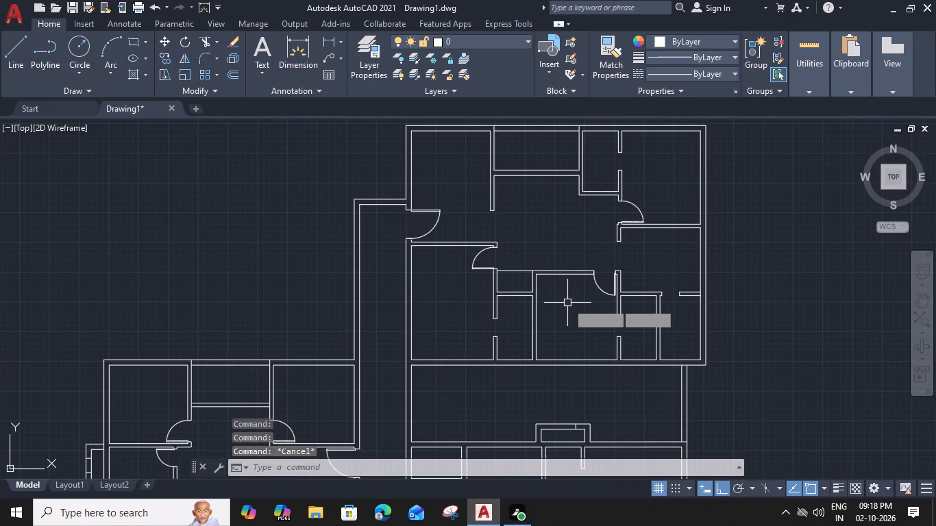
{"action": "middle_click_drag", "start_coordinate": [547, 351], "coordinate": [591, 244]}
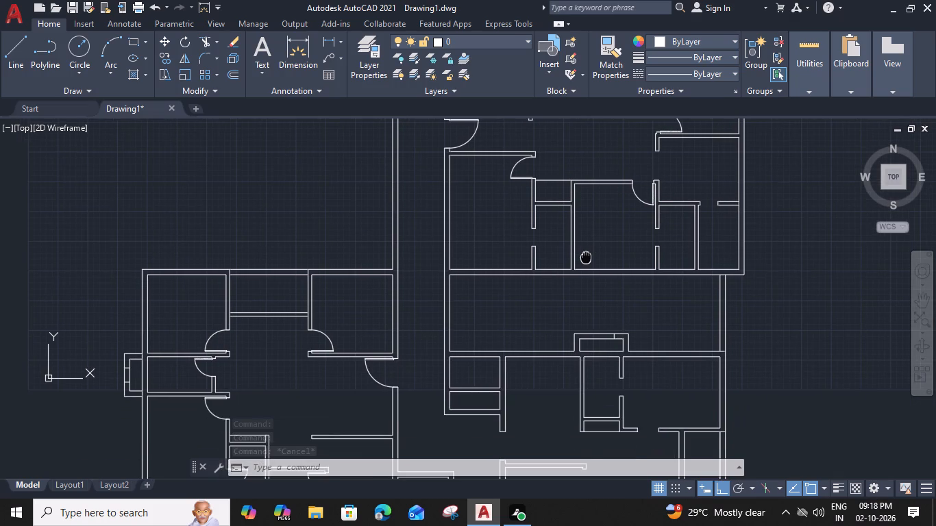
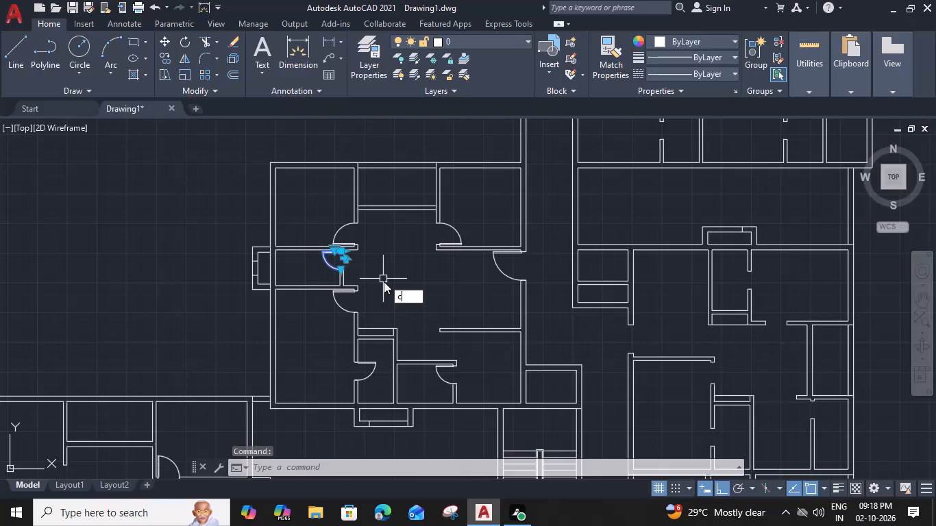
Copy the finished apartment's small west room door by its north jamb's east corner to the small room opening beside the northernmost apartment's southwest room.
{"action": "scroll", "coordinate": [340, 263], "scroll_direction": "up", "scroll_amount": 2}
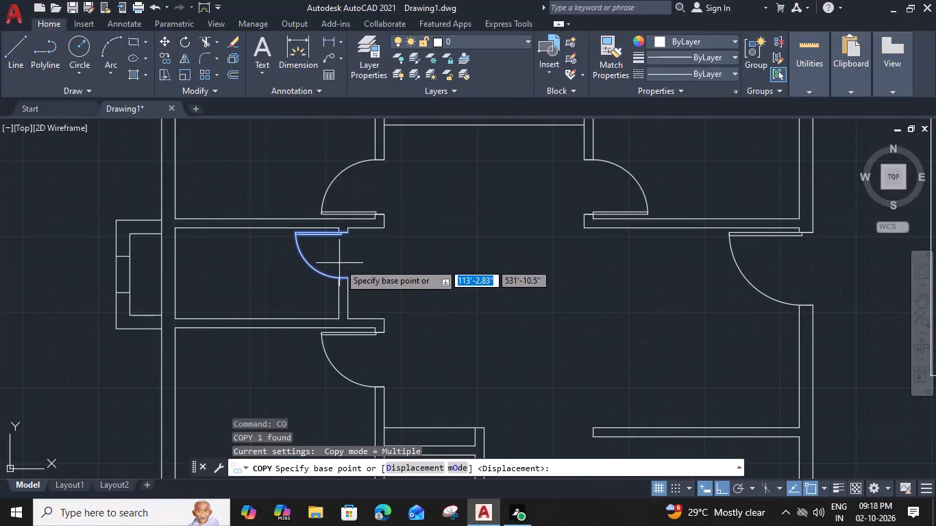
{"action": "left_click", "coordinate": [346, 234]}
{"action": "scroll", "coordinate": [436, 284], "scroll_direction": "down", "scroll_amount": 2}
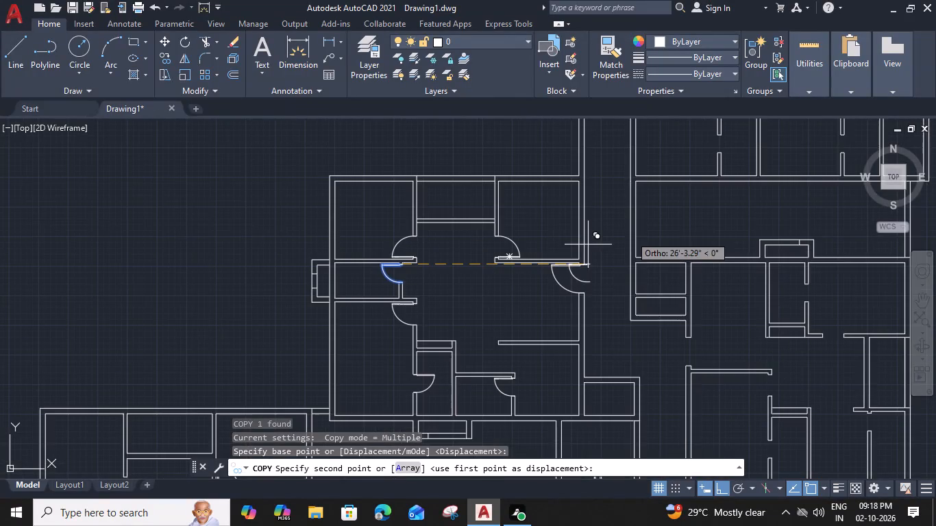
{"action": "middle_click_drag", "start_coordinate": [643, 232], "coordinate": [445, 364]}
{"action": "scroll", "coordinate": [513, 271], "scroll_direction": "up", "scroll_amount": 3}
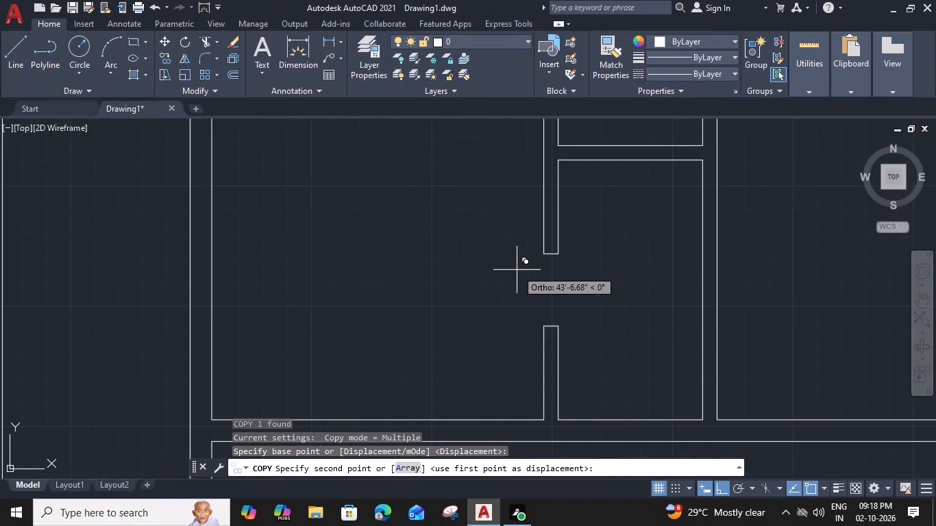
{"action": "left_click", "coordinate": [557, 252]}
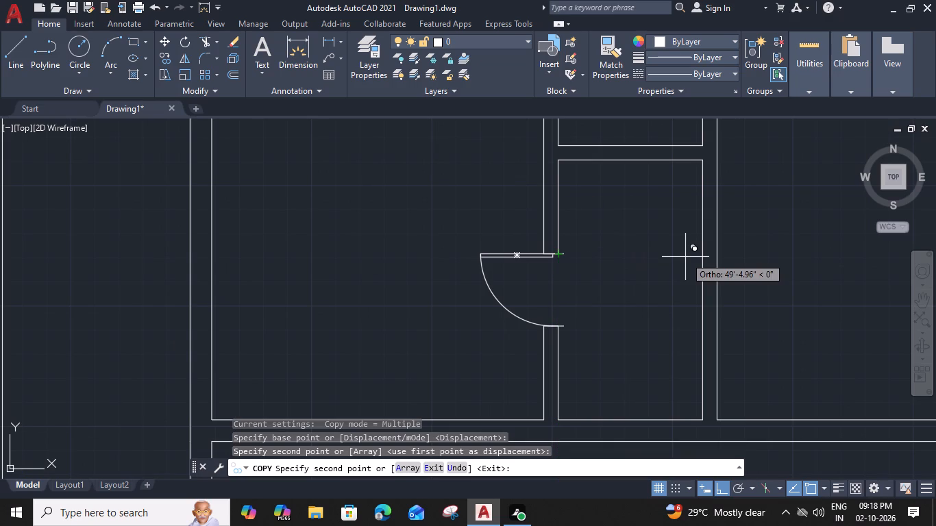
{"action": "key", "text": "Escape"}
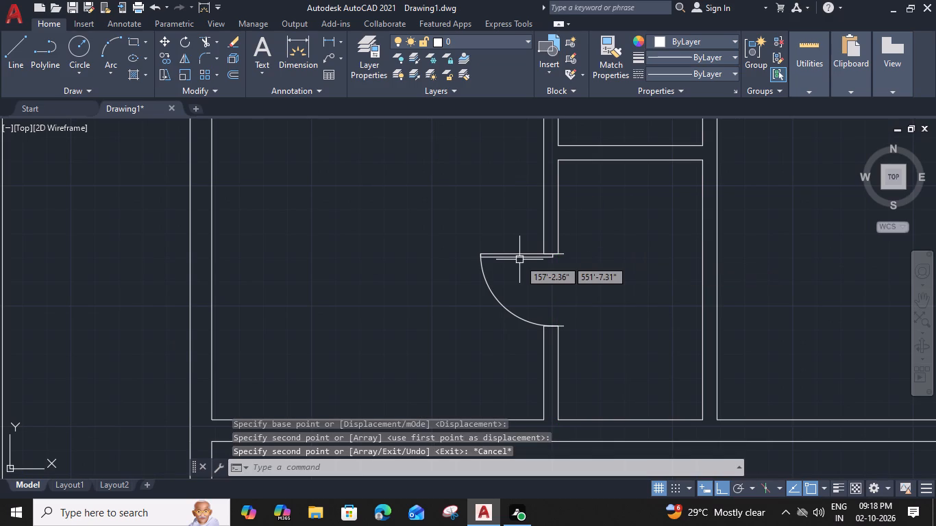
Move the copied door by the east end of its frame onto the opening's north jamb east corner.
{"action": "left_click", "coordinate": [534, 255]}
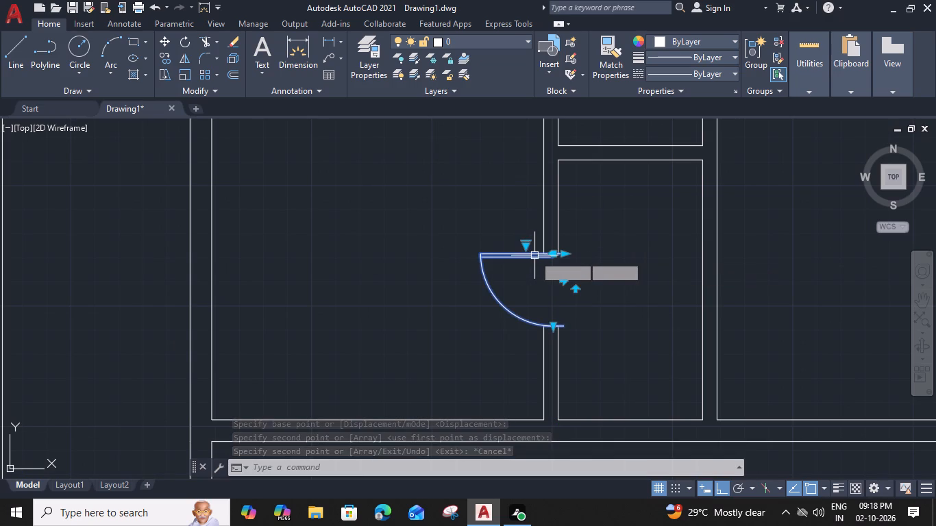
{"action": "type", "text": "m"}
{"action": "key", "text": "space"}
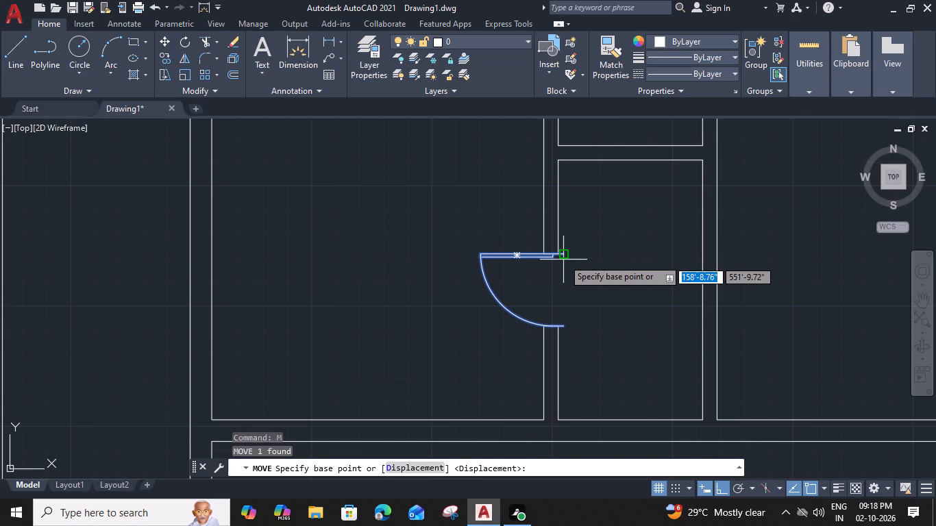
{"action": "left_click", "coordinate": [563, 257]}
{"action": "left_click", "coordinate": [555, 254]}
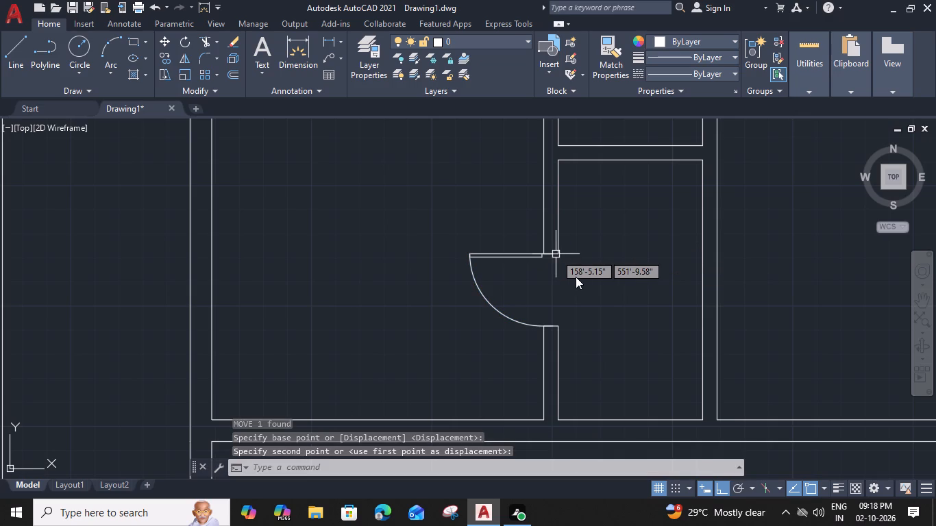
Flip the copied door so it swings east into the small room.
{"action": "left_click", "coordinate": [526, 258]}
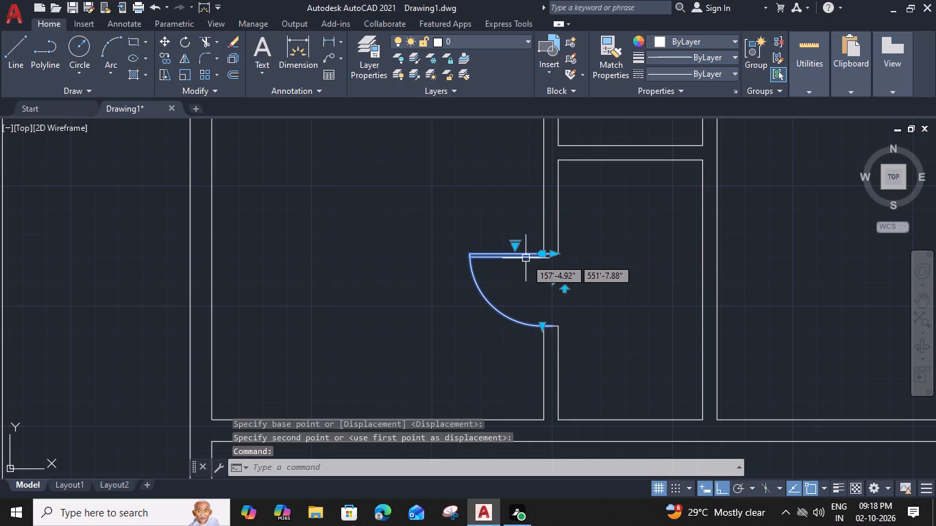
{"action": "left_click", "coordinate": [554, 282]}
{"action": "key", "text": "Escape"}
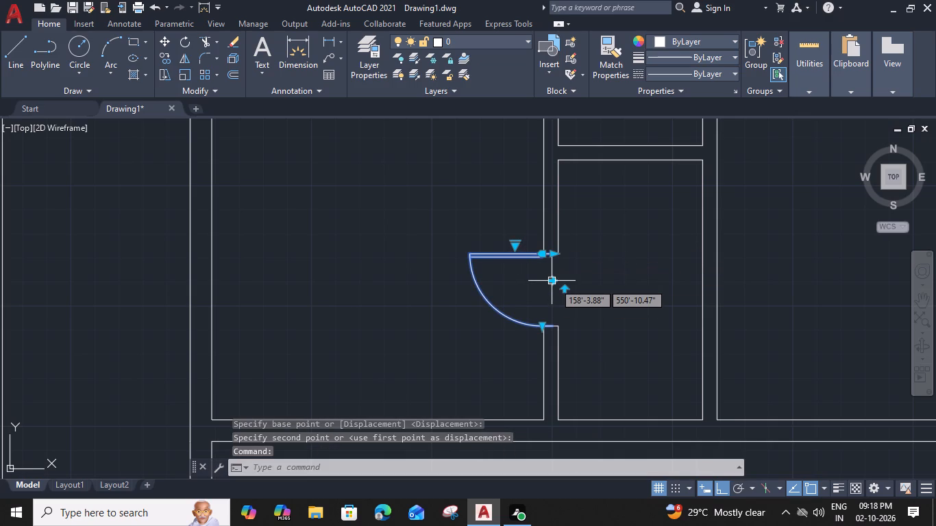
Move the flipped door by its frame's northwest end onto the opening's north jamb west corner.
{"action": "left_click", "coordinate": [591, 253]}
{"action": "scroll", "coordinate": [542, 258], "scroll_direction": "up", "scroll_amount": 3}
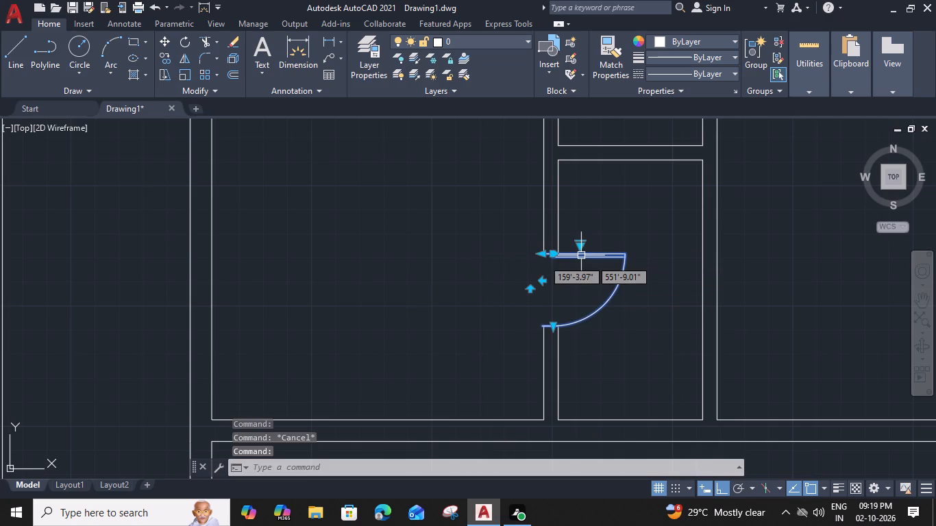
{"action": "type", "text": "m"}
{"action": "key", "text": "space"}
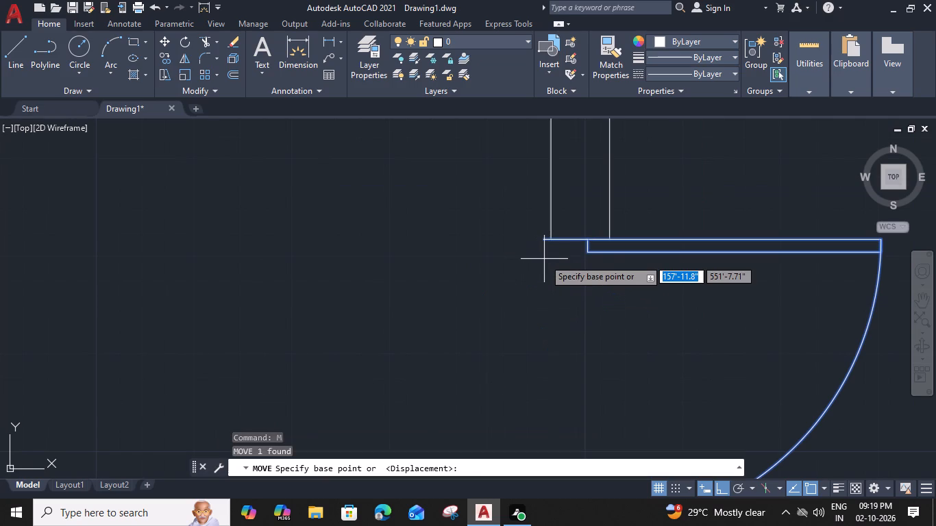
{"action": "left_click", "coordinate": [543, 240]}
{"action": "left_click", "coordinate": [550, 243]}
{"action": "scroll", "coordinate": [552, 242], "scroll_direction": "down", "scroll_amount": 2}
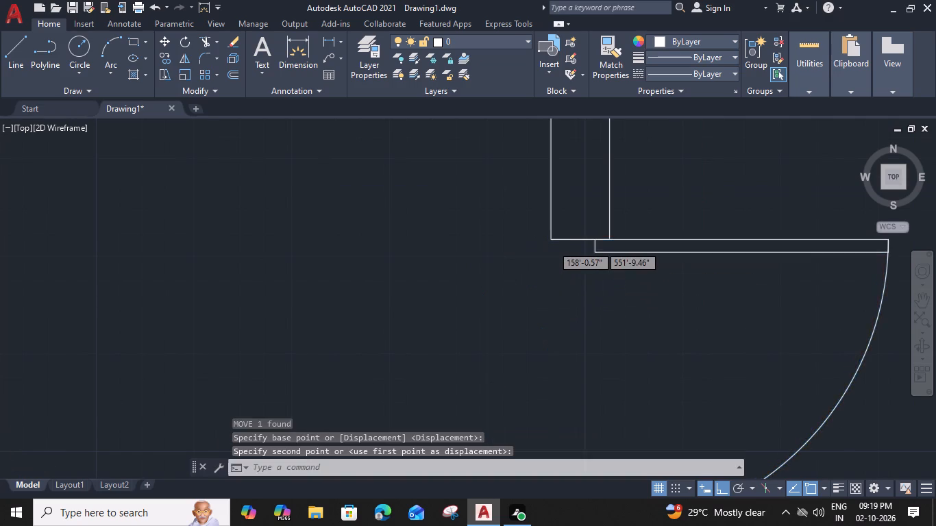
Copy the door by its north jamb's west corner to the small room opening east of the middle south room and the southeast room opening's east jamb midpoint.
{"action": "scroll", "coordinate": [553, 246], "scroll_direction": "down", "scroll_amount": 1}
{"action": "left_click", "coordinate": [604, 250]}
{"action": "key", "text": "c"}
{"action": "key", "text": "o"}
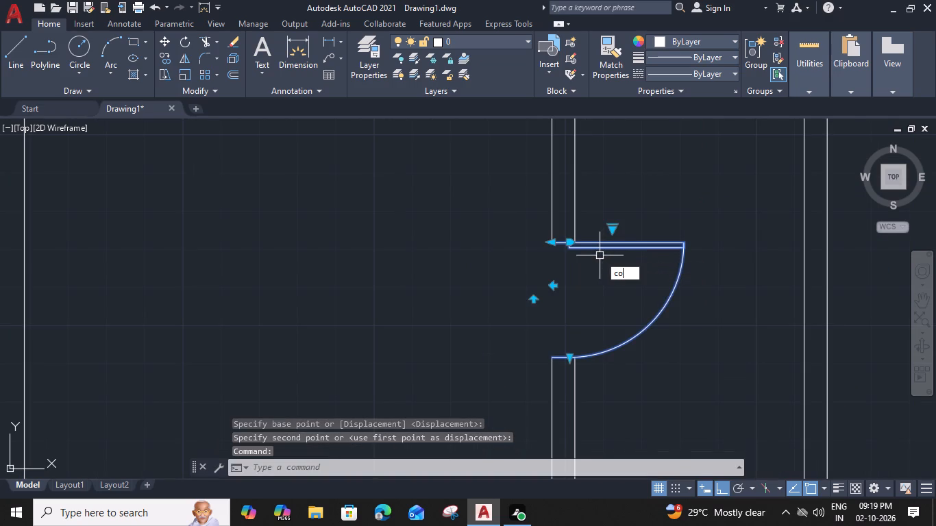
{"action": "key", "text": "space"}
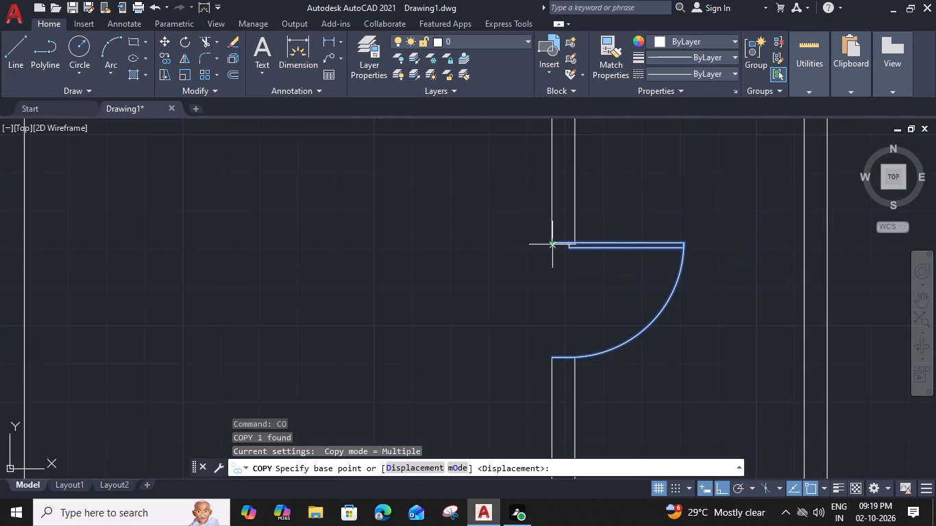
{"action": "left_click", "coordinate": [552, 243]}
{"action": "scroll", "coordinate": [554, 243], "scroll_direction": "down", "scroll_amount": 3}
{"action": "middle_click_drag", "start_coordinate": [656, 235], "coordinate": [476, 290]}
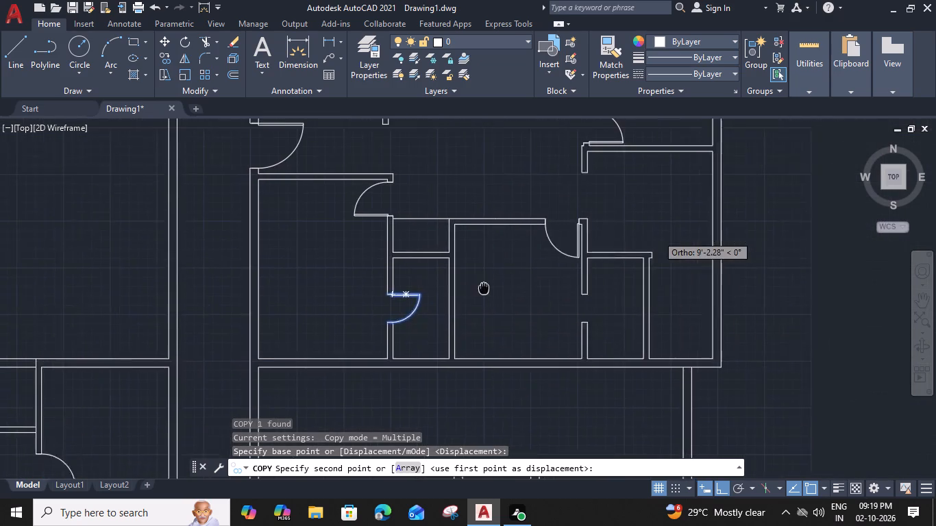
{"action": "middle_click_drag", "start_coordinate": [476, 290], "coordinate": [462, 296]}
{"action": "scroll", "coordinate": [552, 304], "scroll_direction": "up", "scroll_amount": 2}
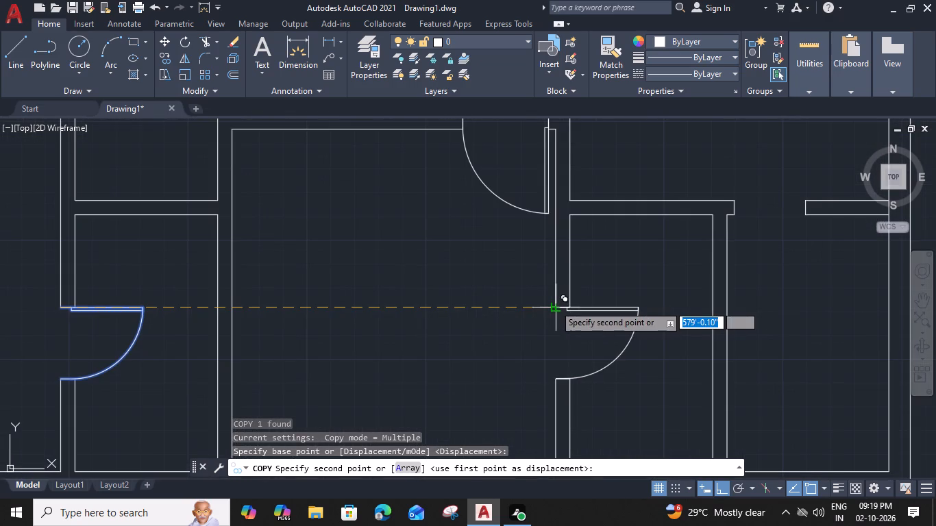
{"action": "left_click", "coordinate": [554, 305]}
{"action": "scroll", "coordinate": [554, 305], "scroll_direction": "down", "scroll_amount": 2}
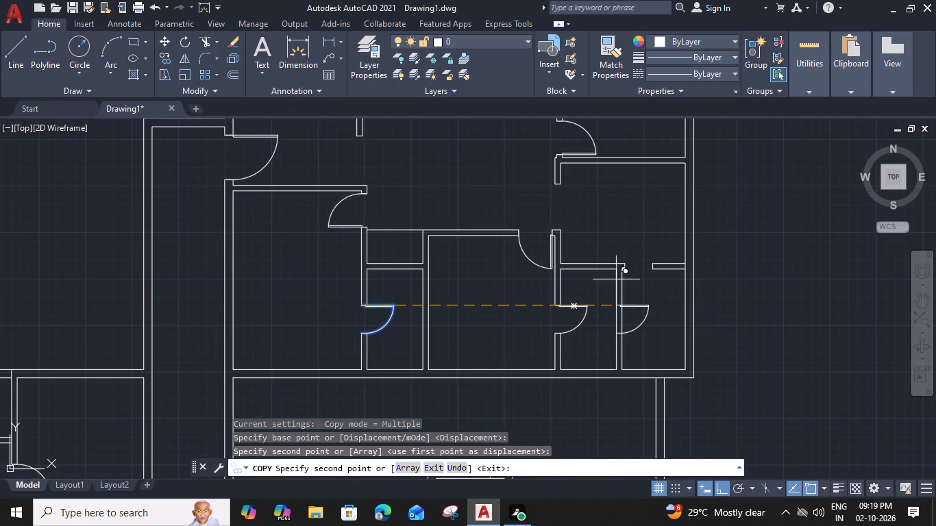
{"action": "scroll", "coordinate": [660, 264], "scroll_direction": "up", "scroll_amount": 2}
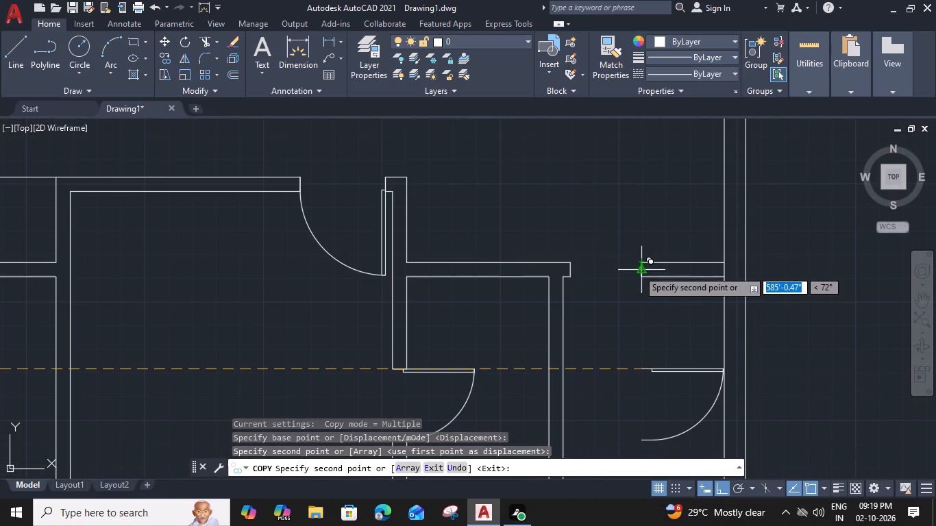
{"action": "left_click", "coordinate": [638, 270]}
{"action": "key", "text": "Escape"}
Rotate the southeast room's door 270° about the midpoint of the east jamb's end so it swings south into the room.
{"action": "left_click", "coordinate": [650, 270]}
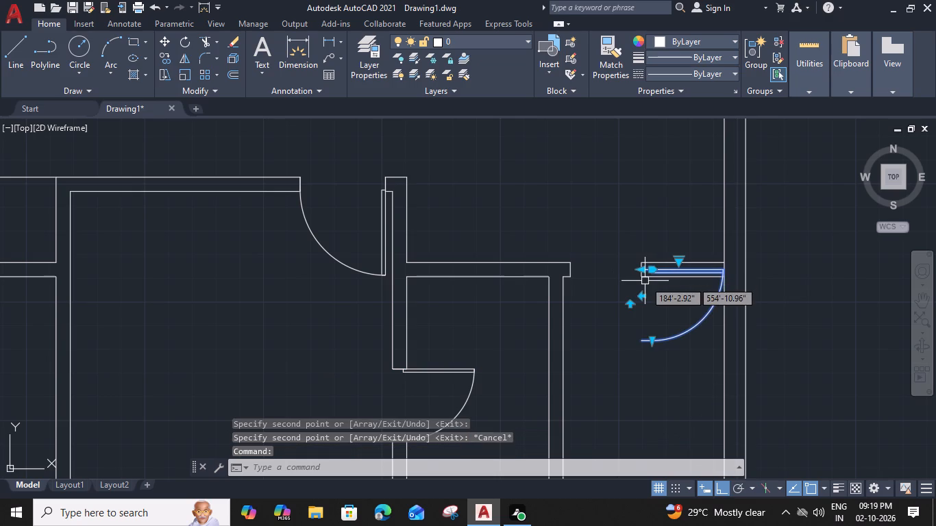
{"action": "type", "text": "ro"}
{"action": "key", "text": "space"}
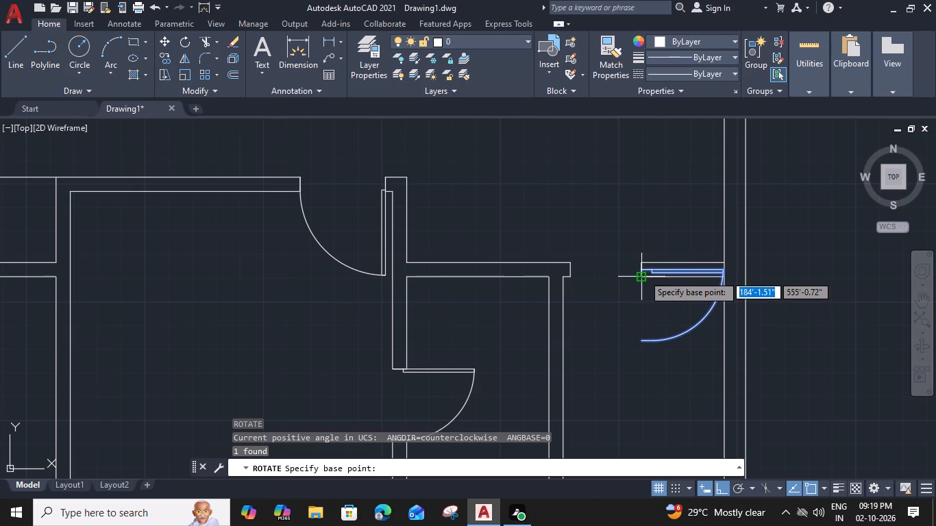
{"action": "left_click", "coordinate": [642, 271]}
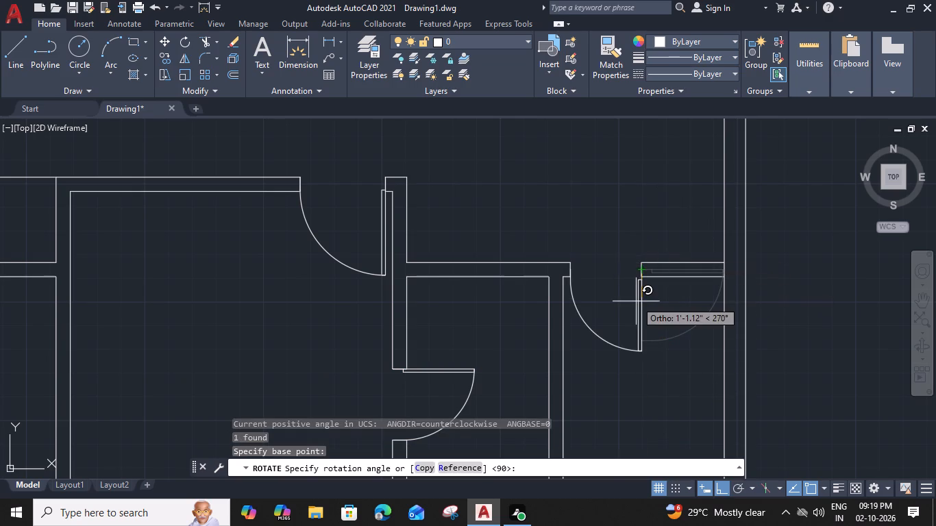
{"action": "scroll", "coordinate": [636, 301], "scroll_direction": "up", "scroll_amount": 3}
{"action": "left_click", "coordinate": [656, 288]}
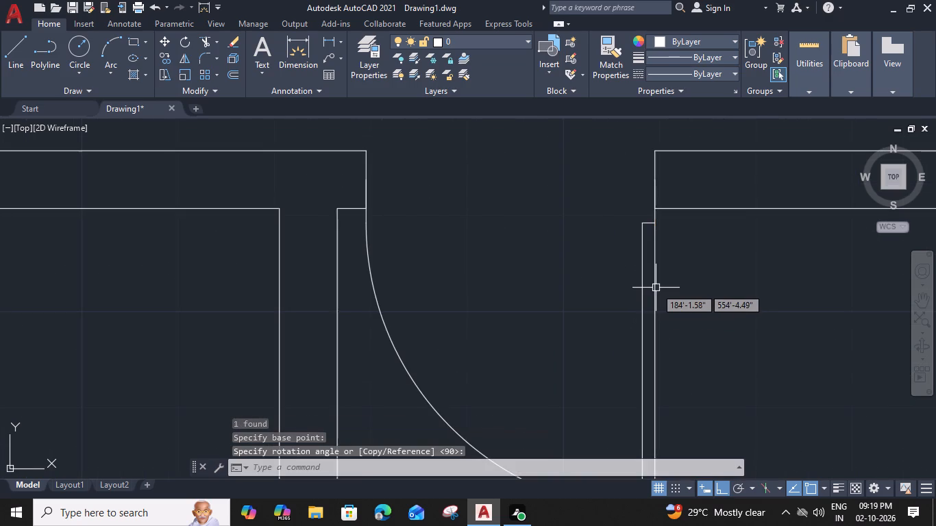
Flip the southeast room's door so it hinges on the opening's west jamb.
{"action": "scroll", "coordinate": [656, 288], "scroll_direction": "down", "scroll_amount": 2}
{"action": "left_click", "coordinate": [651, 289]}
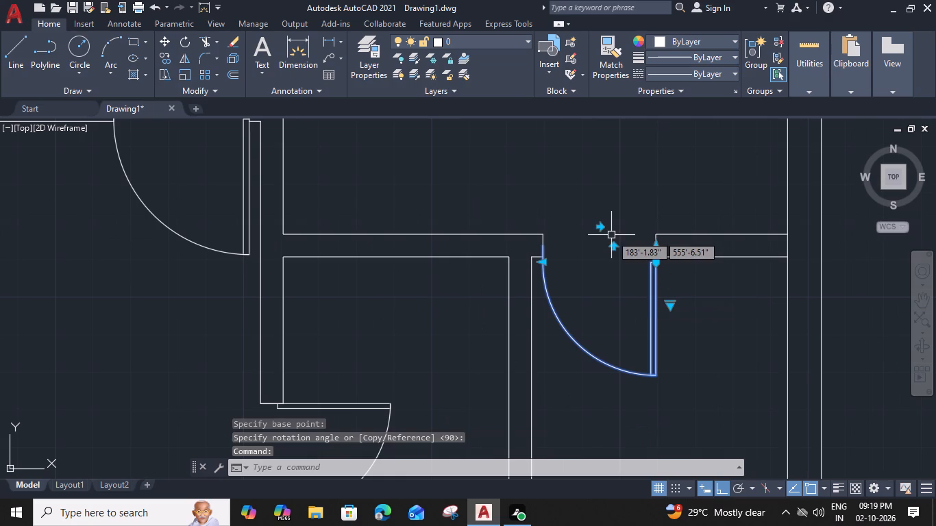
{"action": "left_click", "coordinate": [600, 229]}
{"action": "key", "text": "Escape"}
Copy the door east of the middle south room by its north jamb's west corner to the small north room opening's north jamb west corner.
{"action": "scroll", "coordinate": [601, 268], "scroll_direction": "down", "scroll_amount": 3}
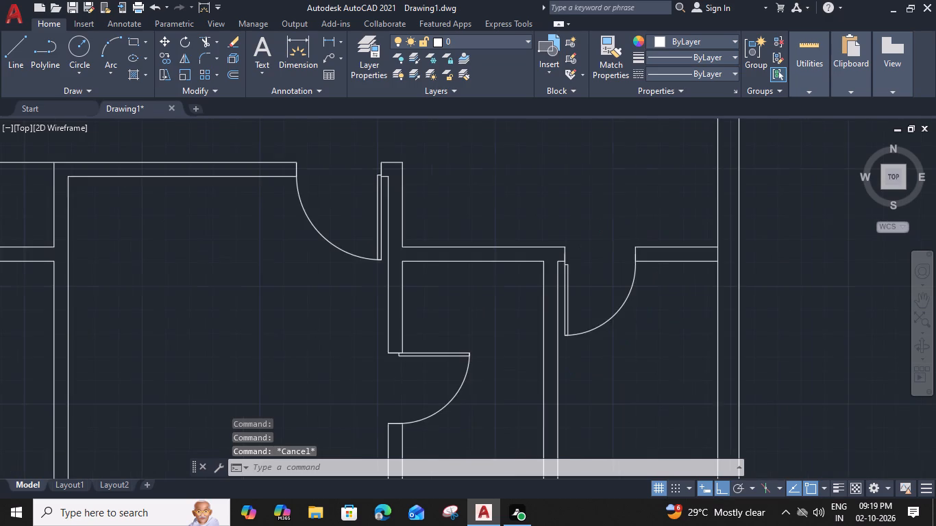
{"action": "middle_click_drag", "start_coordinate": [540, 258], "coordinate": [585, 322]}
{"action": "scroll", "coordinate": [589, 297], "scroll_direction": "down", "scroll_amount": 2}
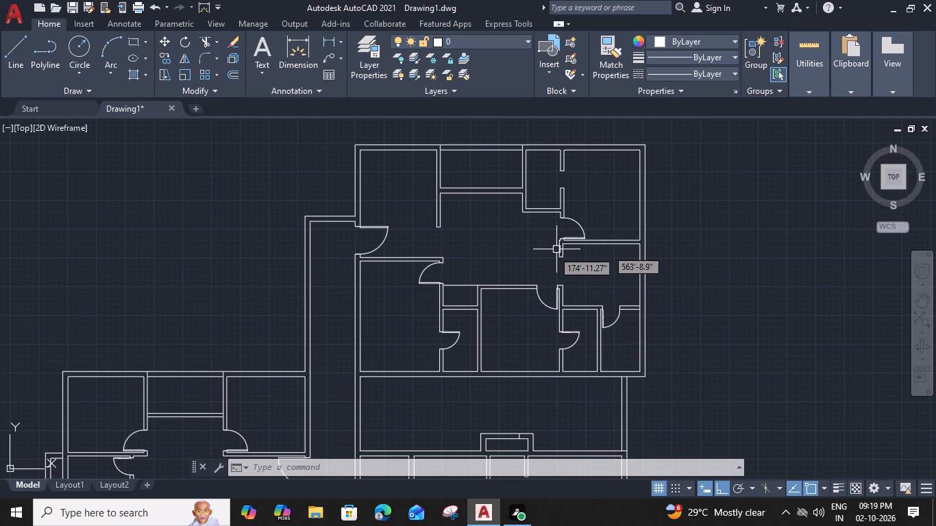
{"action": "left_click", "coordinate": [576, 330]}
{"action": "type", "text": "co"}
{"action": "key", "text": "space"}
{"action": "scroll", "coordinate": [554, 351], "scroll_direction": "up", "scroll_amount": 2}
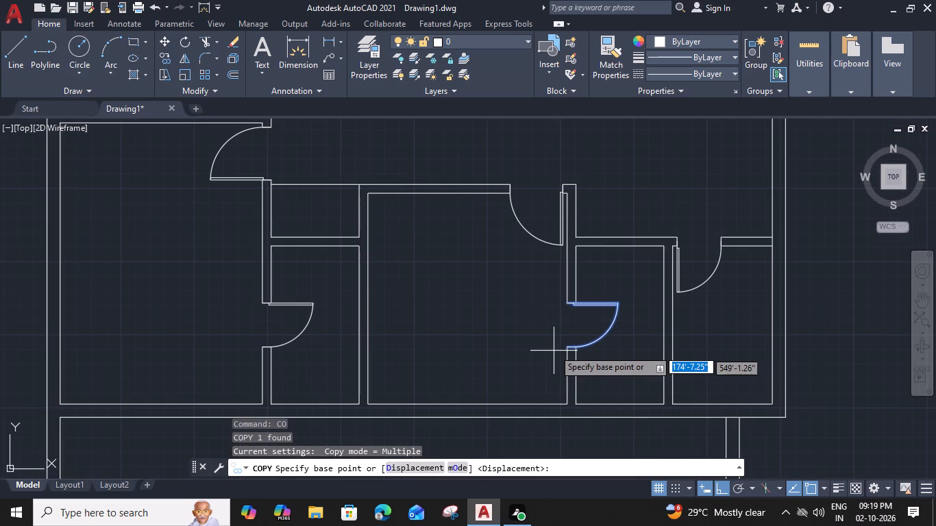
{"action": "left_click", "coordinate": [565, 305]}
{"action": "scroll", "coordinate": [564, 303], "scroll_direction": "down", "scroll_amount": 3}
{"action": "scroll", "coordinate": [565, 210], "scroll_direction": "up", "scroll_amount": 3}
{"action": "left_click", "coordinate": [564, 185]}
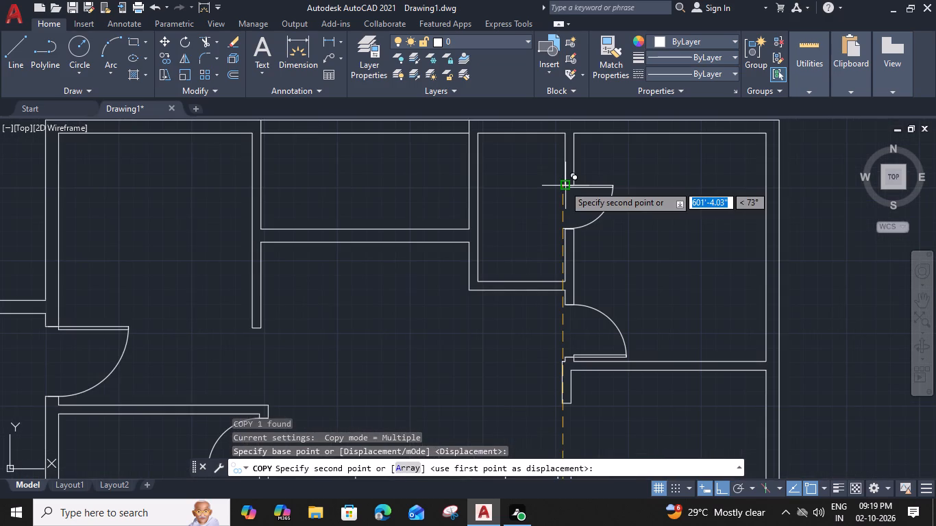
{"action": "key", "text": "Escape"}
Flip the small north room's door so it swings west into the room.
{"action": "left_click", "coordinate": [595, 186]}
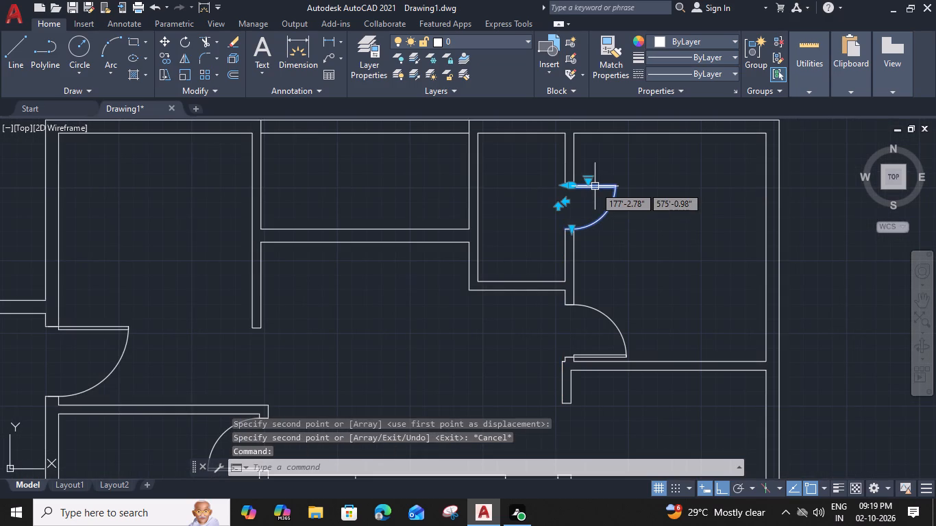
{"action": "left_click", "coordinate": [566, 203]}
{"action": "key", "text": "Escape"}
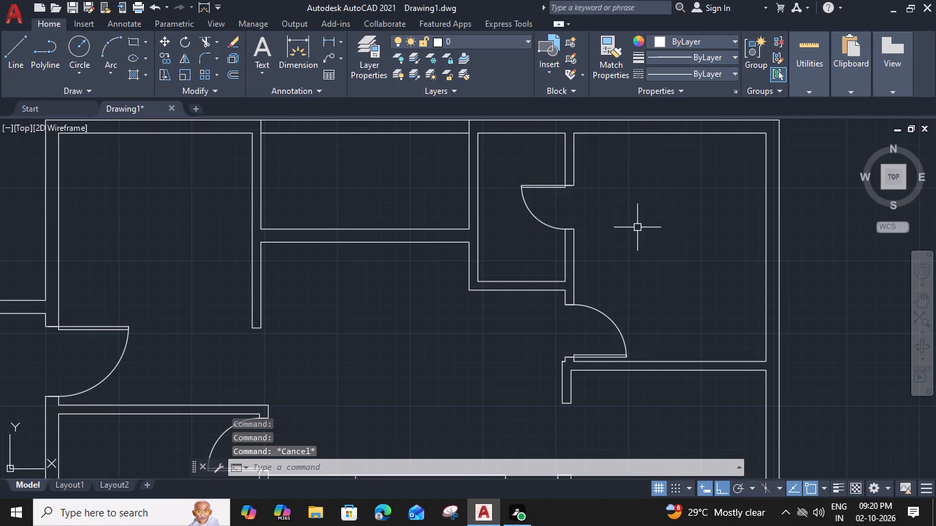
Flip the small north room's door so it hinges on the opening's south jamb.
{"action": "scroll", "coordinate": [637, 227], "scroll_direction": "down", "scroll_amount": 3}
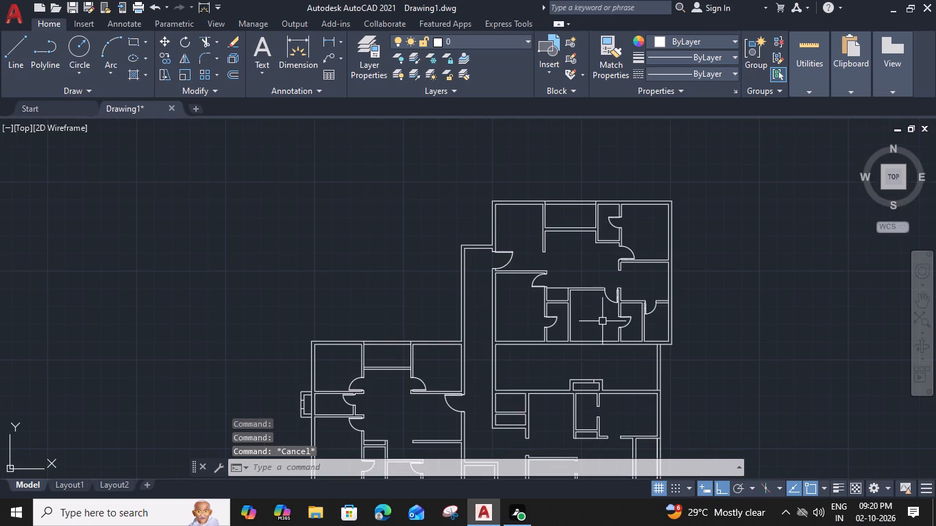
{"action": "scroll", "coordinate": [634, 229], "scroll_direction": "up", "scroll_amount": 4}
{"action": "scroll", "coordinate": [633, 222], "scroll_direction": "down", "scroll_amount": 3}
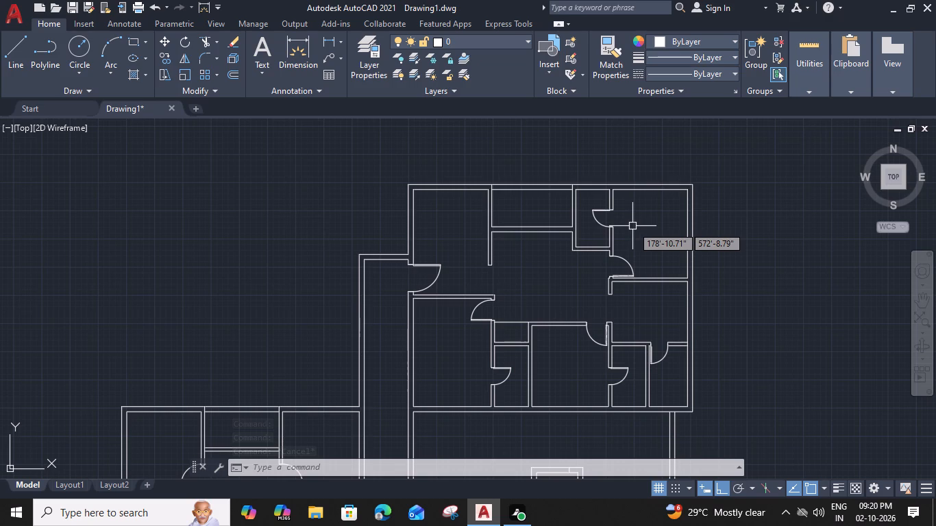
{"action": "left_click", "coordinate": [595, 222]}
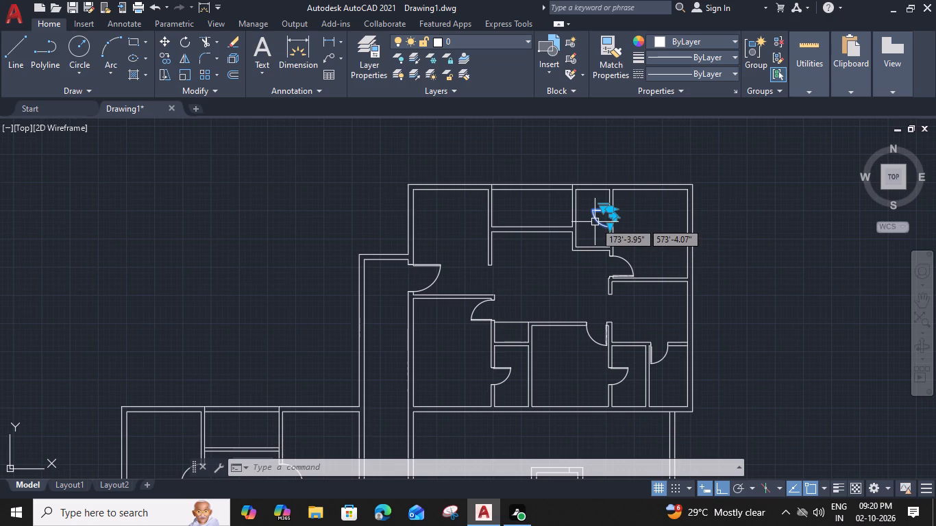
{"action": "scroll", "coordinate": [606, 222], "scroll_direction": "up", "scroll_amount": 3}
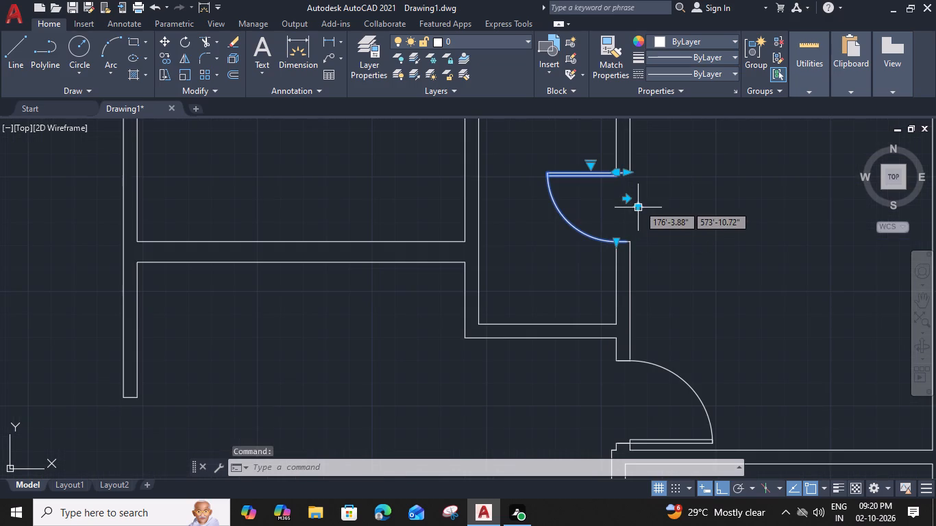
{"action": "left_click", "coordinate": [639, 205]}
{"action": "key", "text": "Escape"}
Flip the northernmost apartment's southwest room door so it hinges on the opening's north jamb.
{"action": "scroll", "coordinate": [639, 217], "scroll_direction": "down", "scroll_amount": 2}
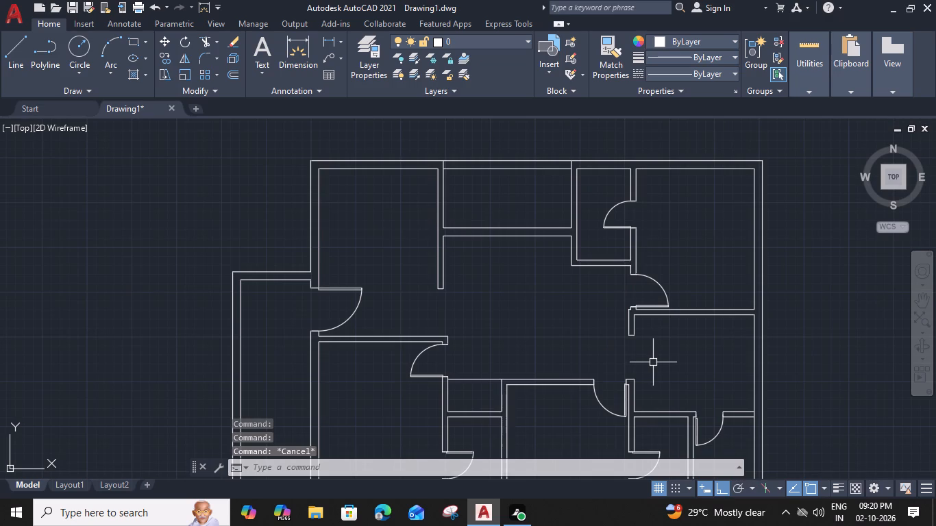
{"action": "middle_click_drag", "start_coordinate": [656, 363], "coordinate": [663, 331]}
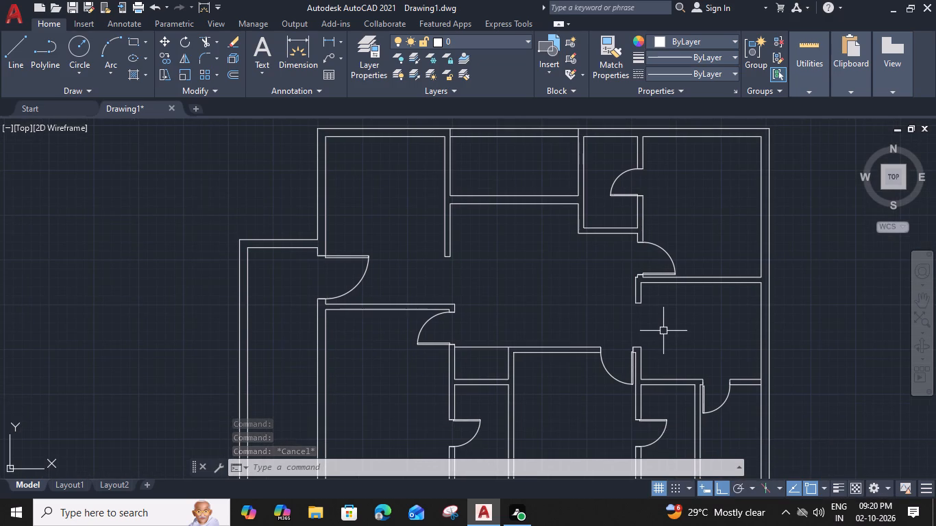
{"action": "left_click", "coordinate": [428, 345]}
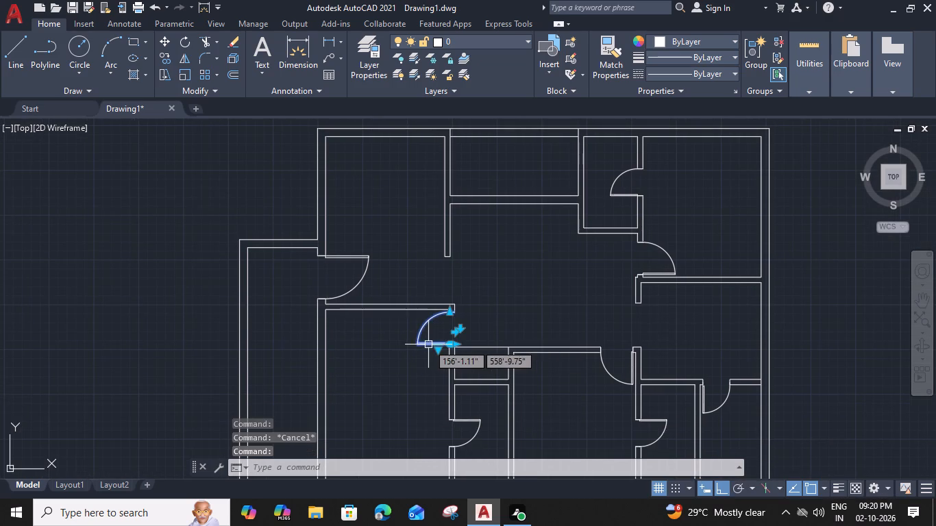
{"action": "left_click", "coordinate": [458, 327]}
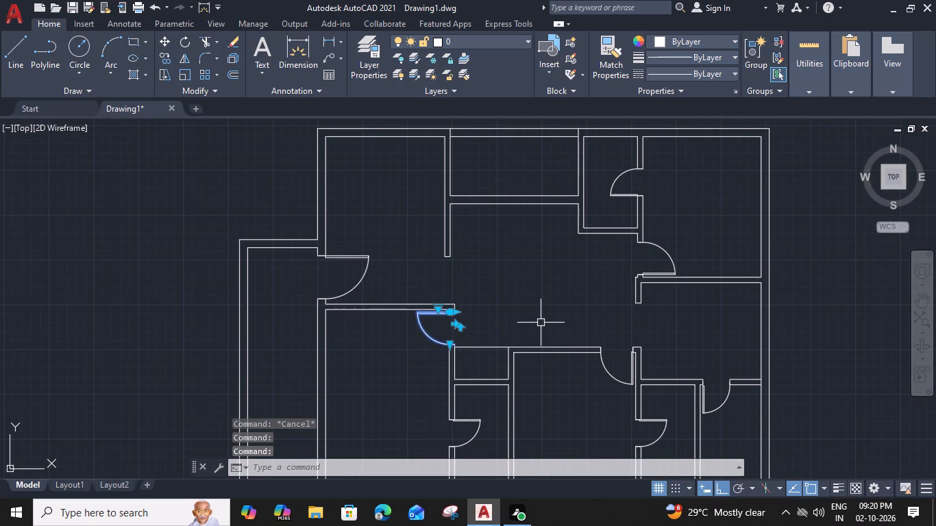
{"action": "key", "text": "Escape"}
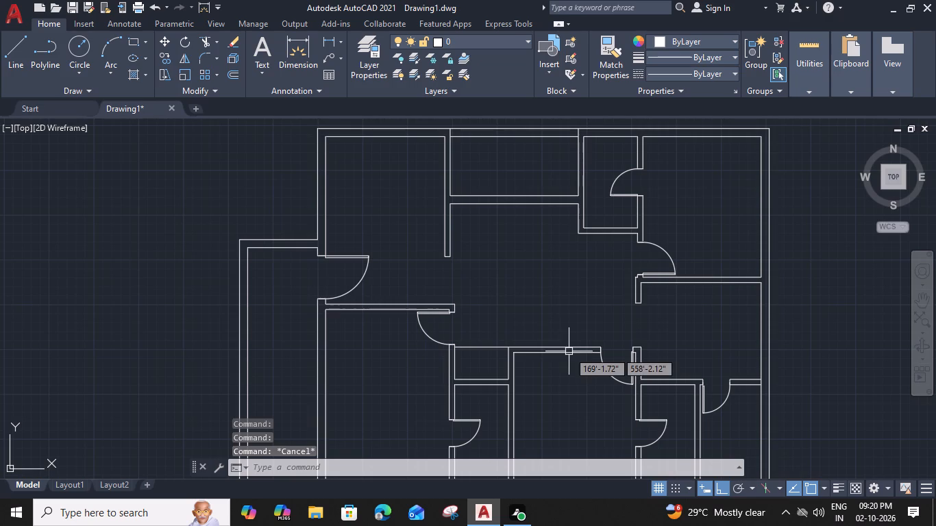
Flip the northernmost apartment's entrance door so it hinges on the opening's south jamb.
{"action": "scroll", "coordinate": [569, 356], "scroll_direction": "down", "scroll_amount": 1}
{"action": "middle_click_drag", "start_coordinate": [569, 371], "coordinate": [573, 320]}
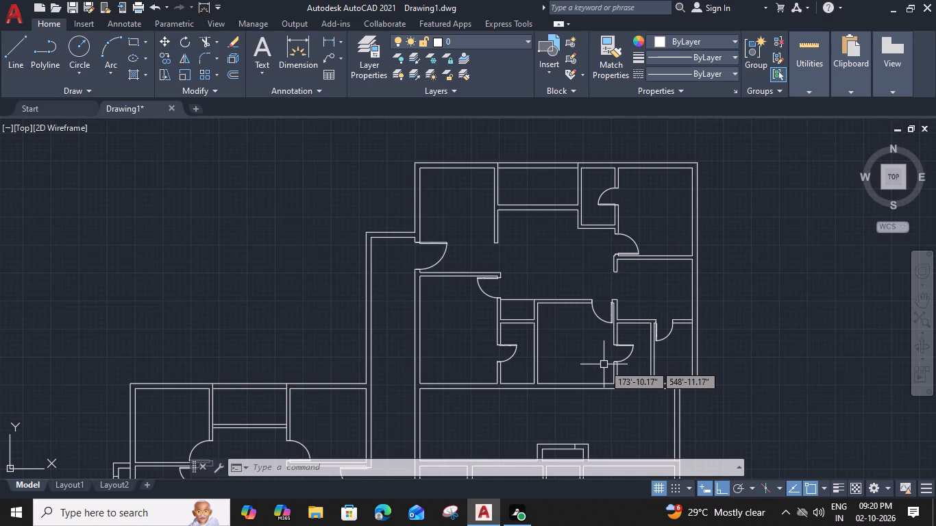
{"action": "middle_click_drag", "start_coordinate": [574, 372], "coordinate": [582, 316]}
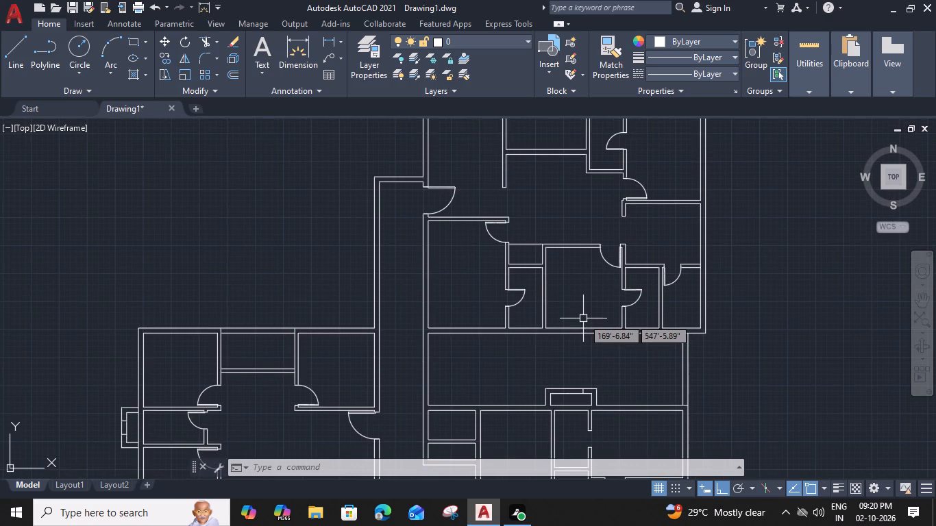
{"action": "middle_click_drag", "start_coordinate": [588, 337], "coordinate": [595, 243]}
{"action": "middle_click_drag", "start_coordinate": [537, 250], "coordinate": [593, 263]}
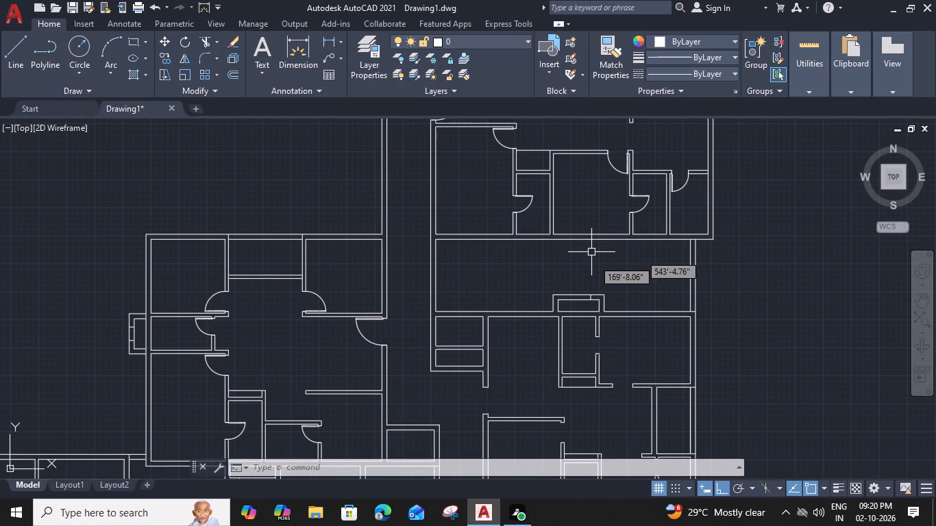
{"action": "middle_click_drag", "start_coordinate": [593, 263], "coordinate": [556, 321]}
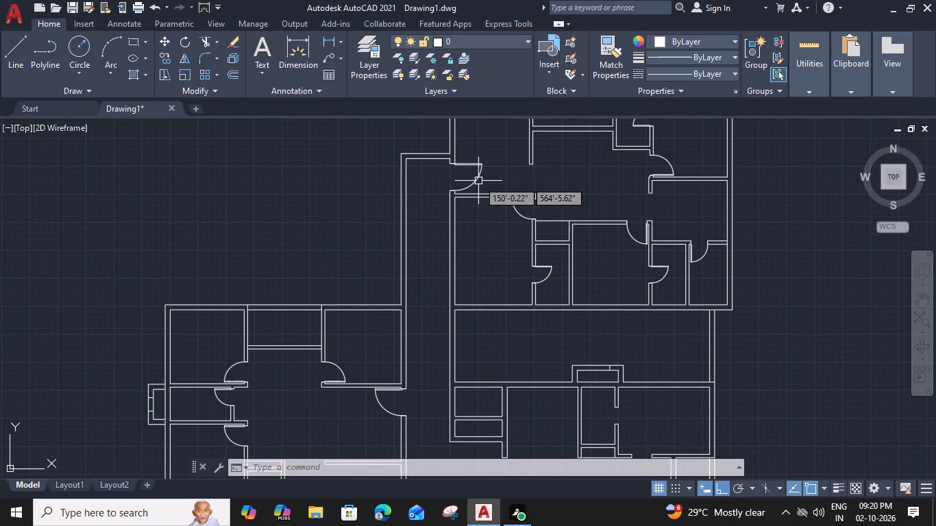
{"action": "left_click", "coordinate": [478, 179]}
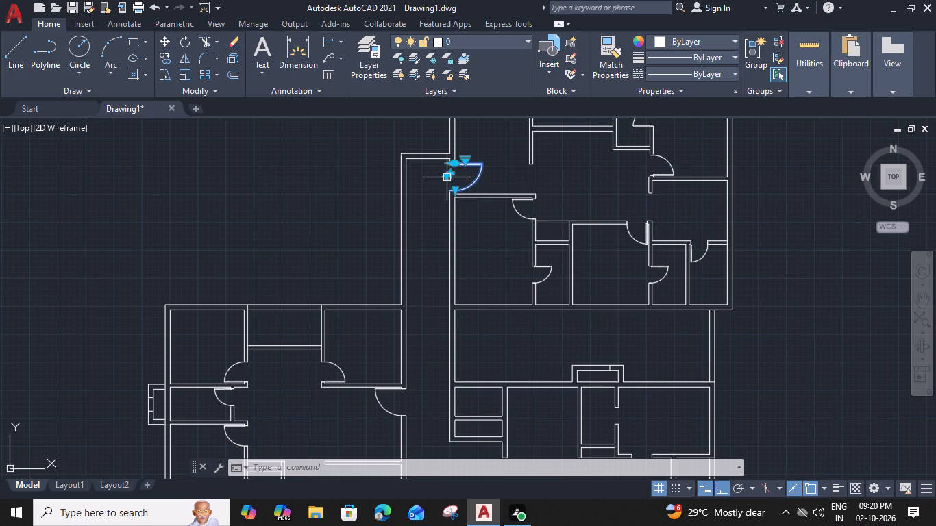
{"action": "left_click", "coordinate": [445, 179]}
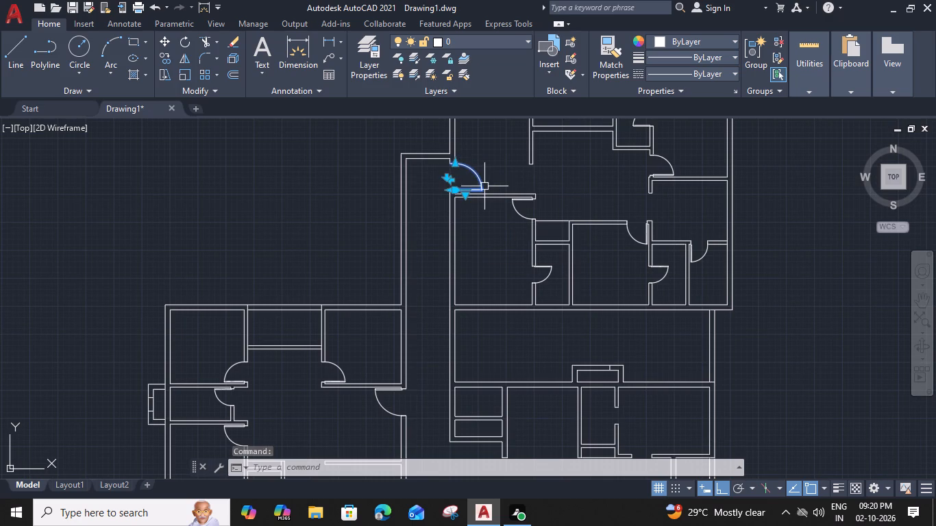
Copy the entrance door by its south jamb's west corner to the same corner of the entrance opening in the apartment directly south.
{"action": "type", "text": "co"}
{"action": "key", "text": "space"}
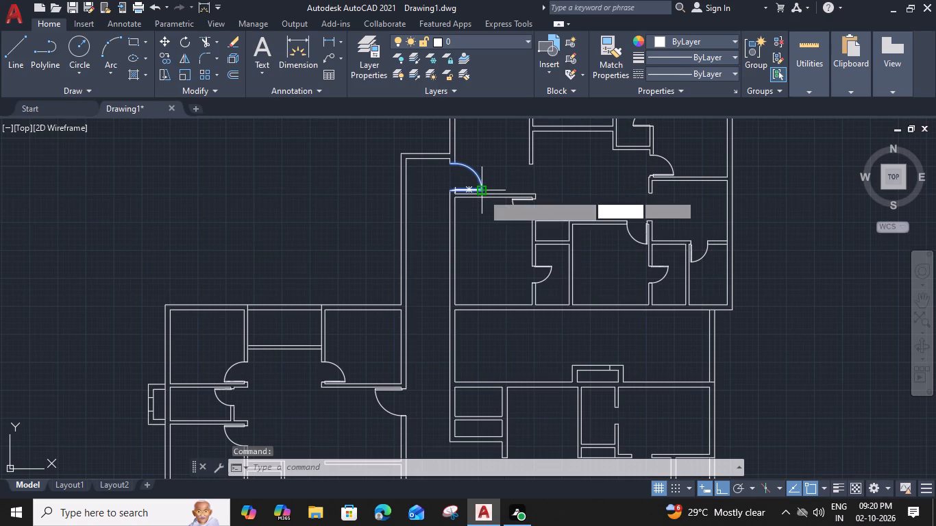
{"action": "scroll", "coordinate": [449, 182], "scroll_direction": "up", "scroll_amount": 3}
{"action": "left_click", "coordinate": [455, 214]}
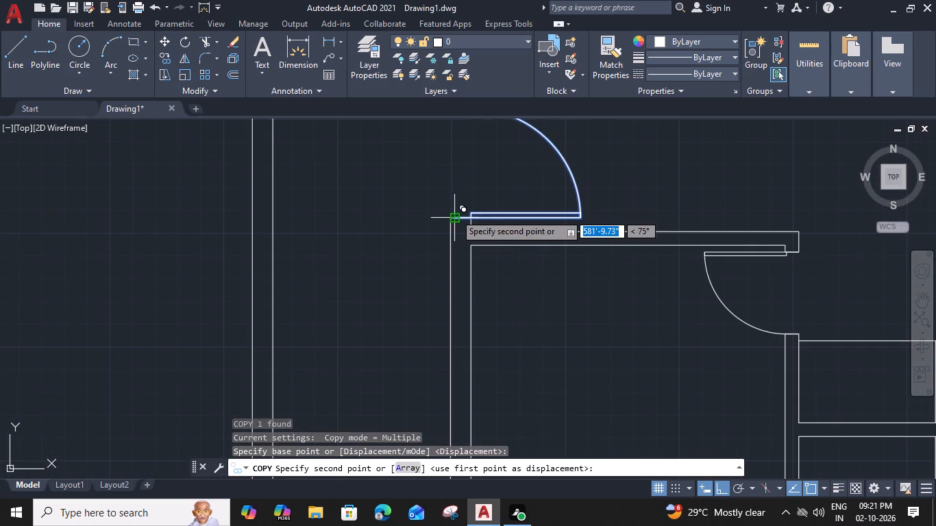
{"action": "scroll", "coordinate": [455, 214], "scroll_direction": "down", "scroll_amount": 4}
{"action": "middle_click_drag", "start_coordinate": [463, 299], "coordinate": [488, 190]}
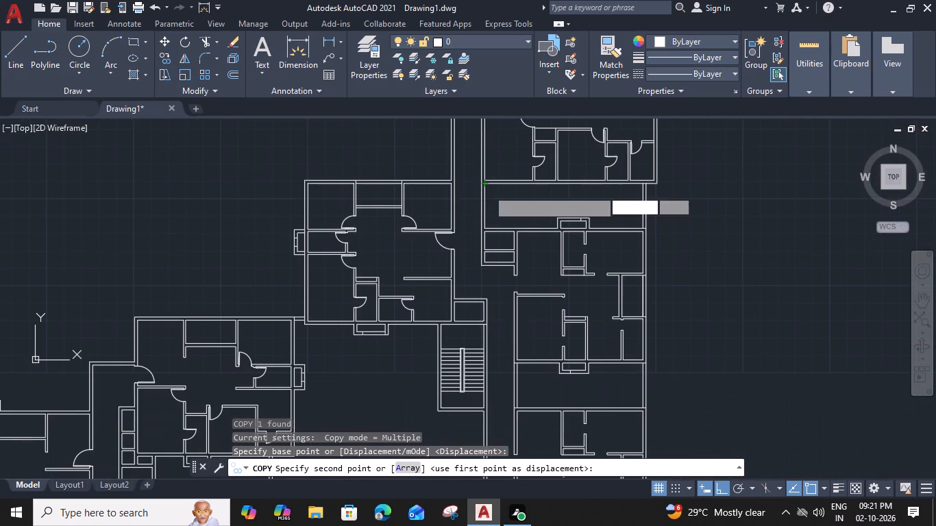
{"action": "scroll", "coordinate": [515, 262], "scroll_direction": "up", "scroll_amount": 3}
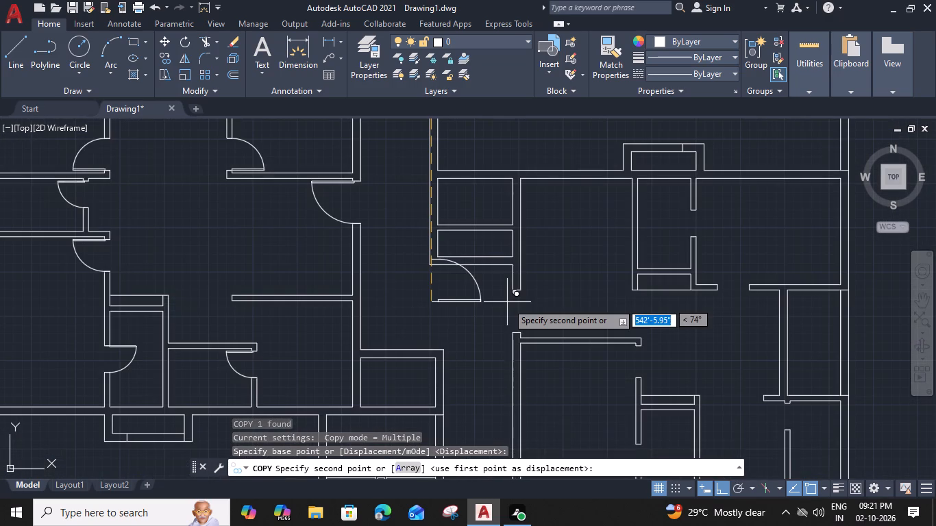
{"action": "left_click", "coordinate": [513, 334]}
{"action": "key", "text": "Escape"}
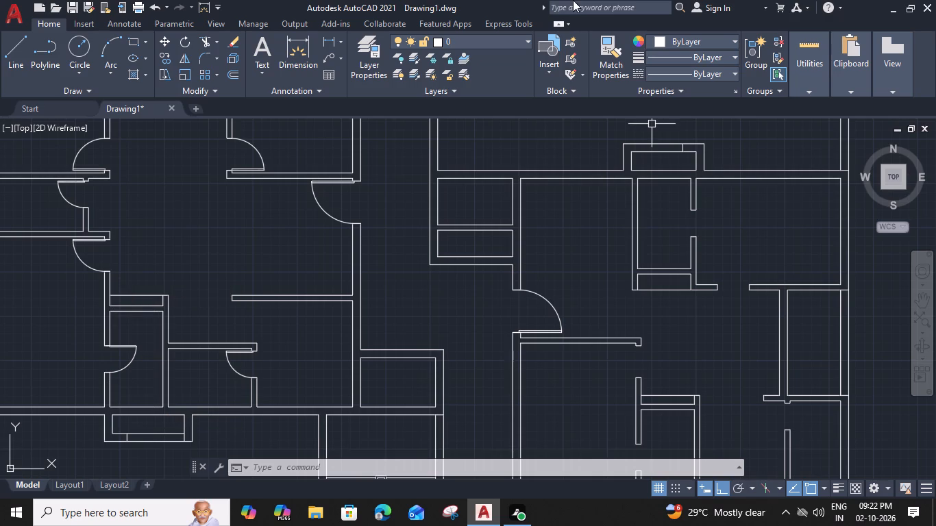
Copy the neighbouring west apartment's northeast room door by its hinge-side west end to the small north room opening's south jamb west corner.
{"action": "scroll", "coordinate": [603, 272], "scroll_direction": "down", "scroll_amount": 1}
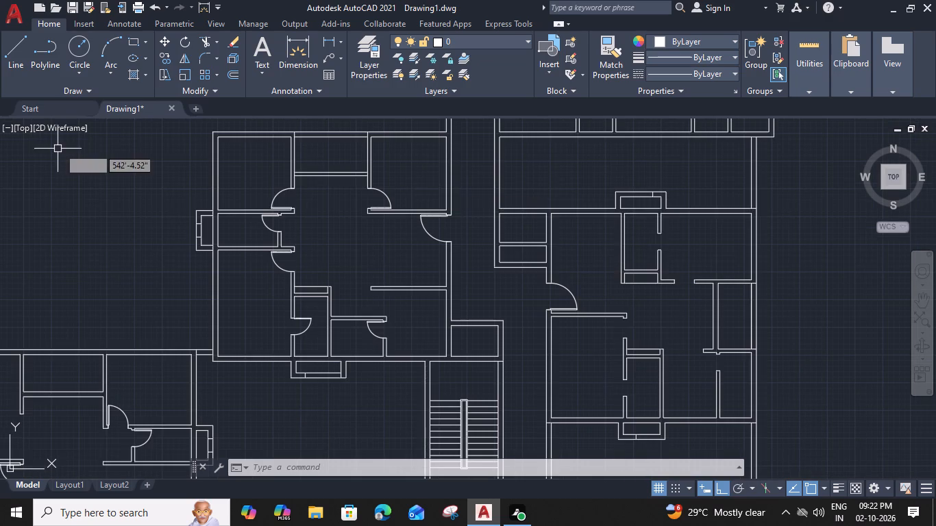
{"action": "left_click", "coordinate": [383, 190]}
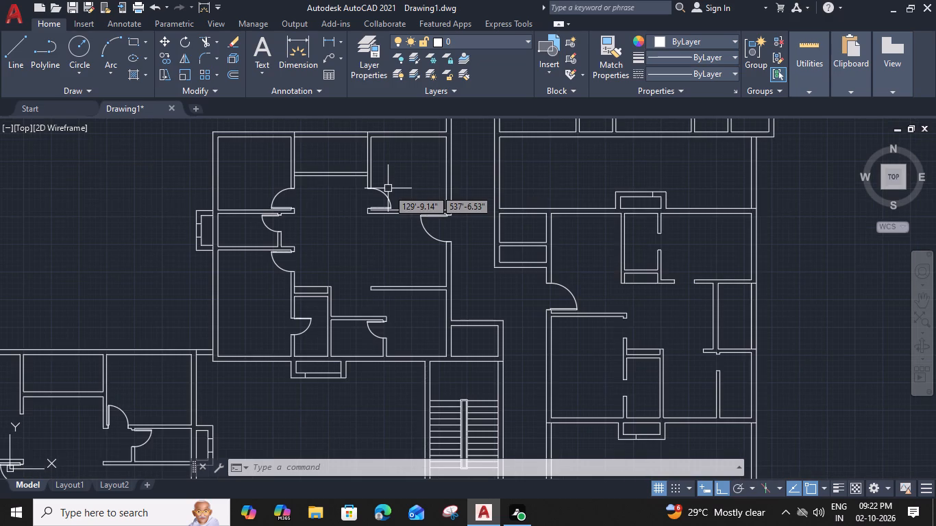
{"action": "type", "text": "co"}
{"action": "key", "text": "space"}
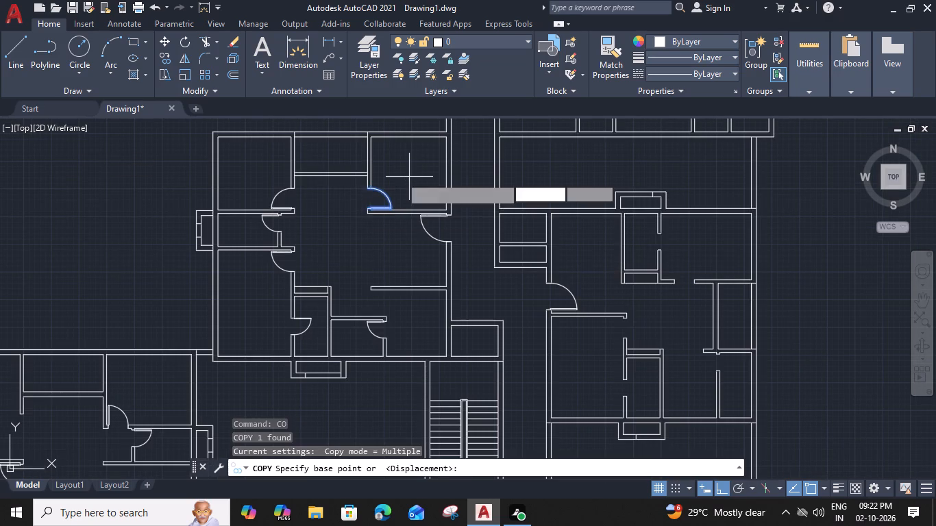
{"action": "scroll", "coordinate": [345, 203], "scroll_direction": "up", "scroll_amount": 4}
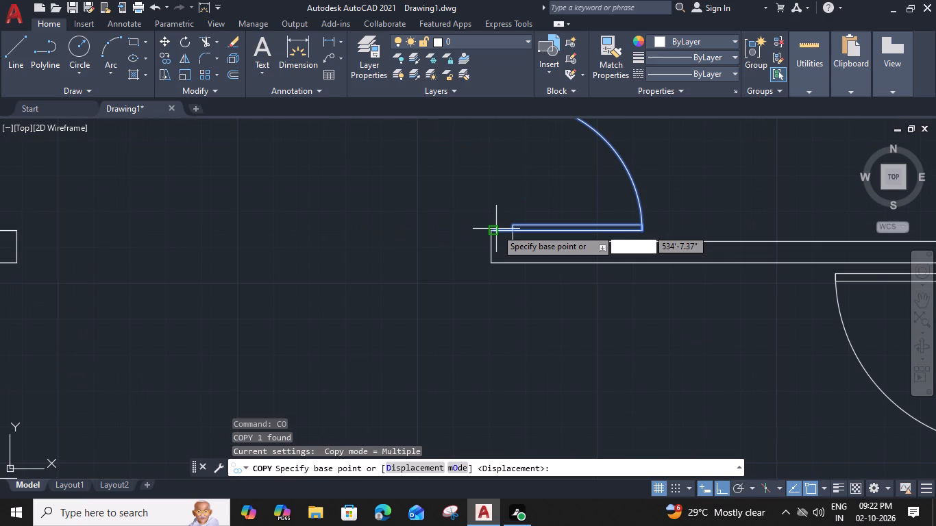
{"action": "left_click", "coordinate": [493, 229]}
{"action": "scroll", "coordinate": [493, 229], "scroll_direction": "down", "scroll_amount": 3}
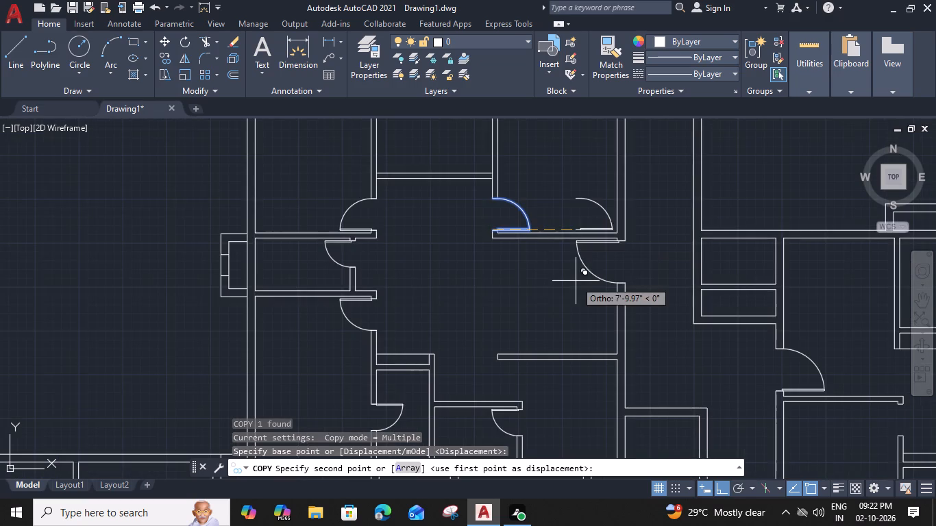
{"action": "middle_click_drag", "start_coordinate": [576, 281], "coordinate": [454, 221]}
{"action": "scroll", "coordinate": [458, 229], "scroll_direction": "down", "scroll_amount": 1}
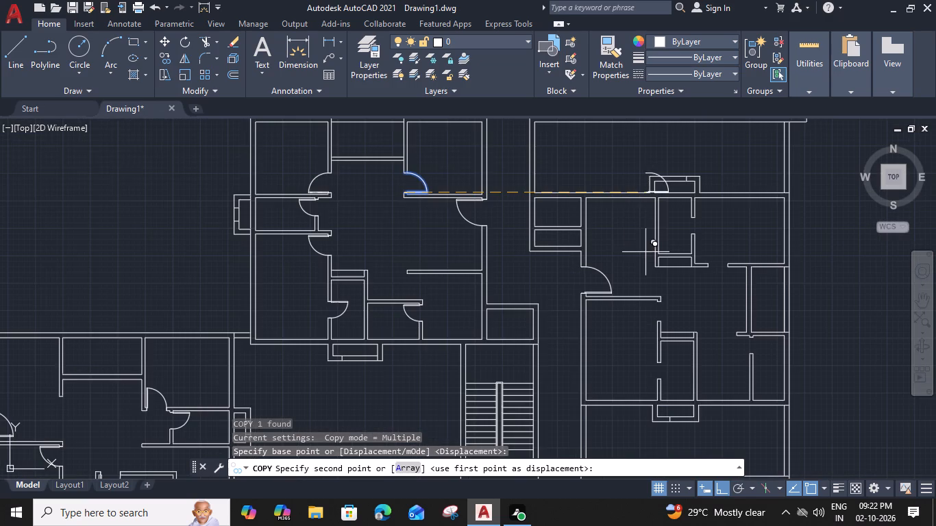
{"action": "middle_click_drag", "start_coordinate": [706, 253], "coordinate": [661, 255]}
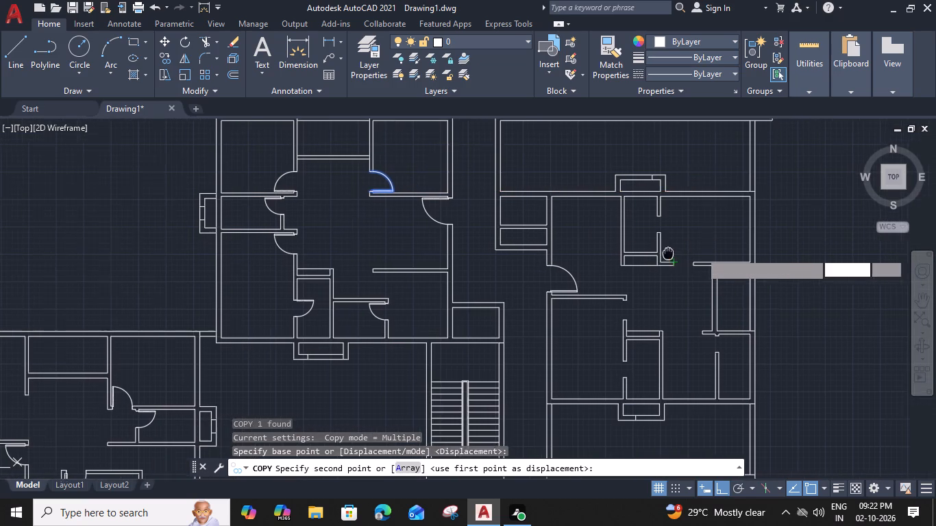
{"action": "middle_click_drag", "start_coordinate": [661, 255], "coordinate": [658, 256]}
{"action": "scroll", "coordinate": [648, 231], "scroll_direction": "up", "scroll_amount": 3}
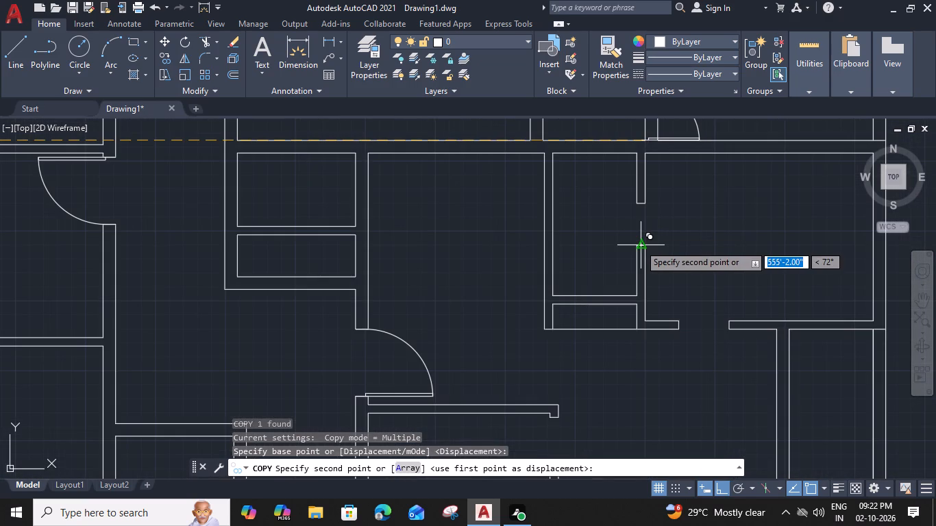
{"action": "left_click", "coordinate": [636, 247]}
{"action": "key", "text": "Escape"}
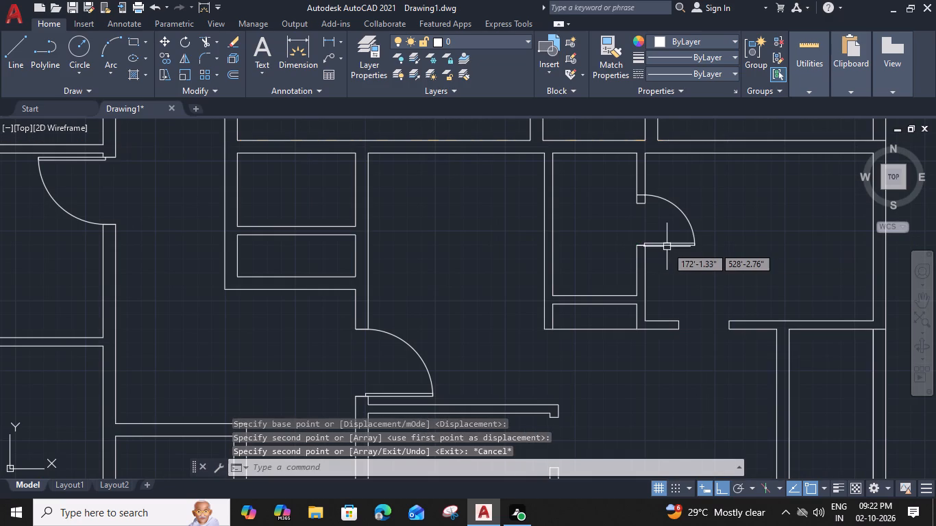
Move the copied door from the small north room to the southwest room opening's south jamb west corner.
{"action": "left_click", "coordinate": [667, 247]}
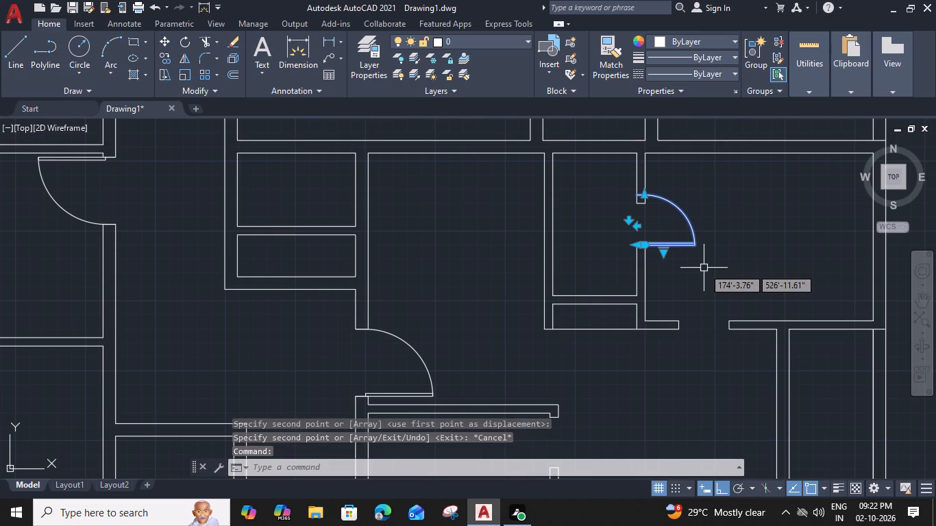
{"action": "type", "text": "m"}
{"action": "key", "text": "space"}
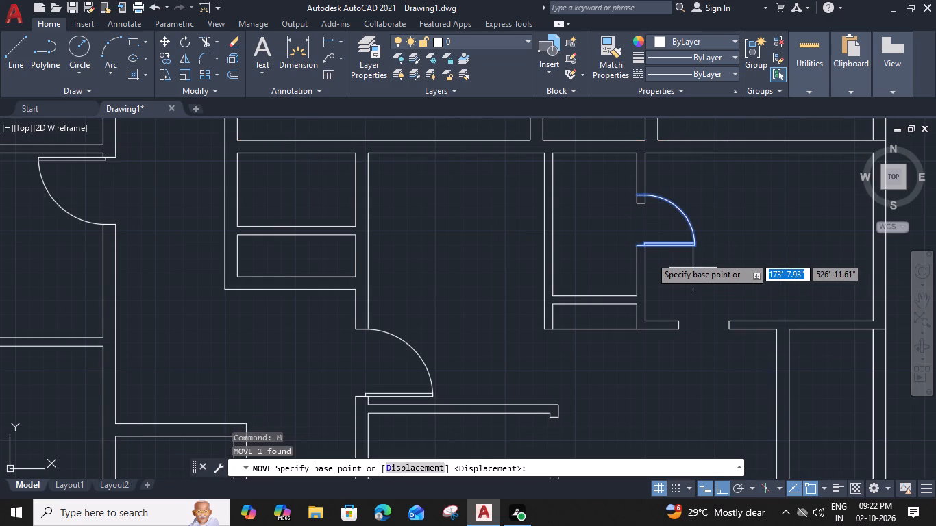
{"action": "left_click", "coordinate": [637, 249]}
{"action": "scroll", "coordinate": [637, 249], "scroll_direction": "down", "scroll_amount": 3}
{"action": "scroll", "coordinate": [625, 314], "scroll_direction": "up", "scroll_amount": 4}
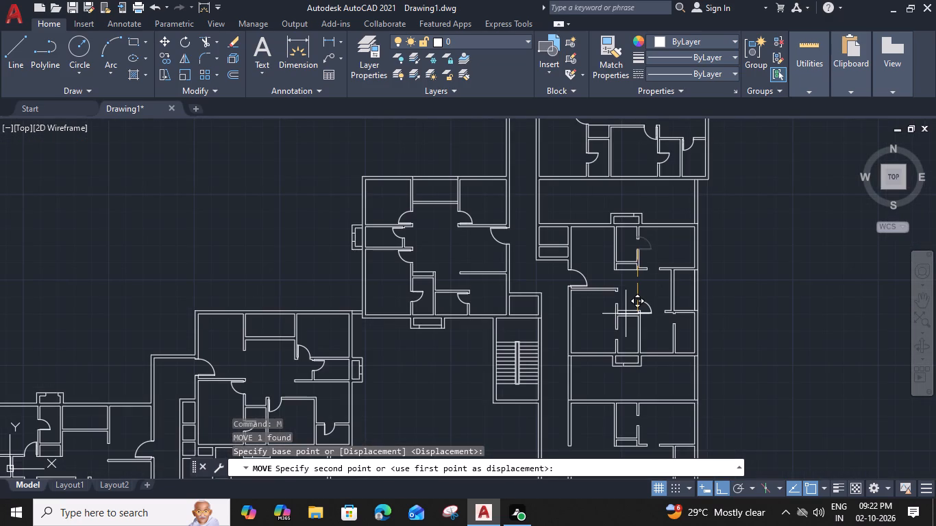
{"action": "left_click", "coordinate": [563, 248]}
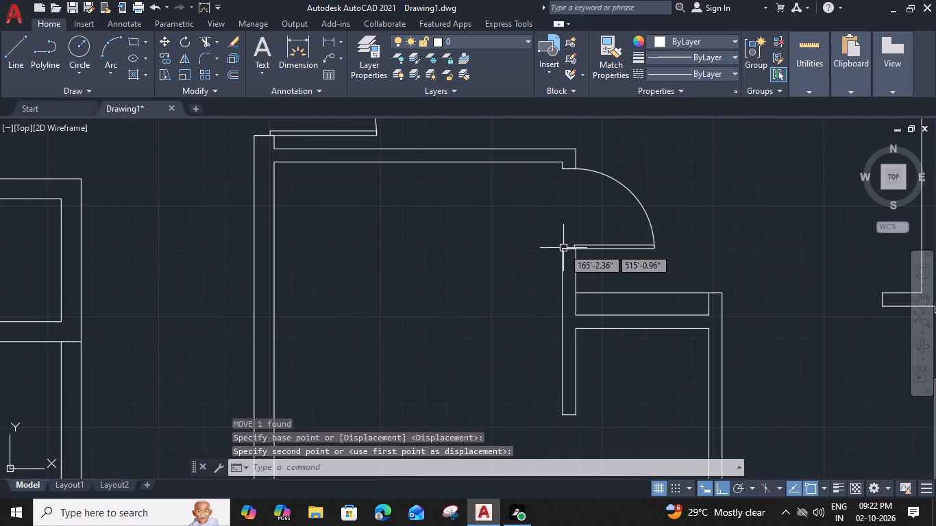
{"action": "key", "text": "Escape"}
{"action": "scroll", "coordinate": [572, 250], "scroll_direction": "down", "scroll_amount": 2}
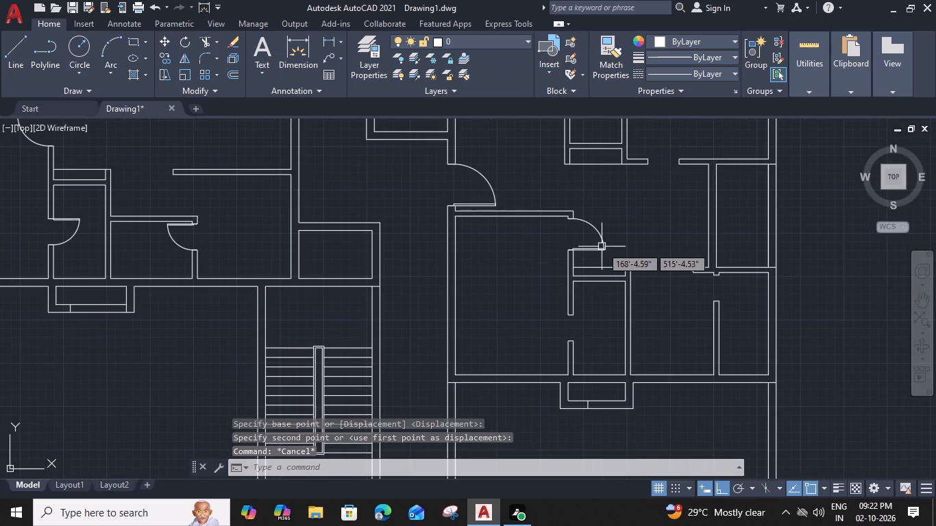
{"action": "scroll", "coordinate": [493, 296], "scroll_direction": "down", "scroll_amount": 2}
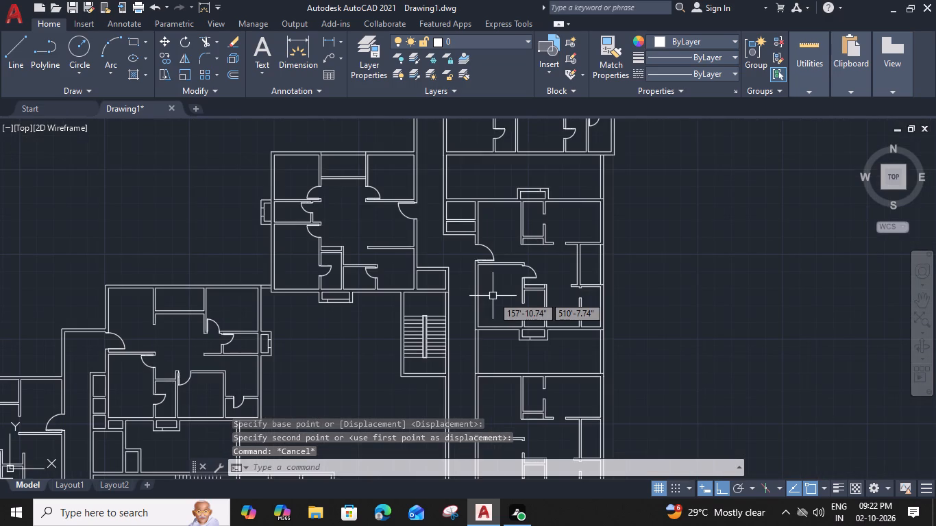
Copy the northernmost apartment's south middle room door by its hinge jamb's northwest corner to the northeast room opening's east jamb in the apartment directly south.
{"action": "middle_click_drag", "start_coordinate": [579, 175], "coordinate": [582, 247]}
{"action": "middle_click_drag", "start_coordinate": [558, 283], "coordinate": [549, 338]}
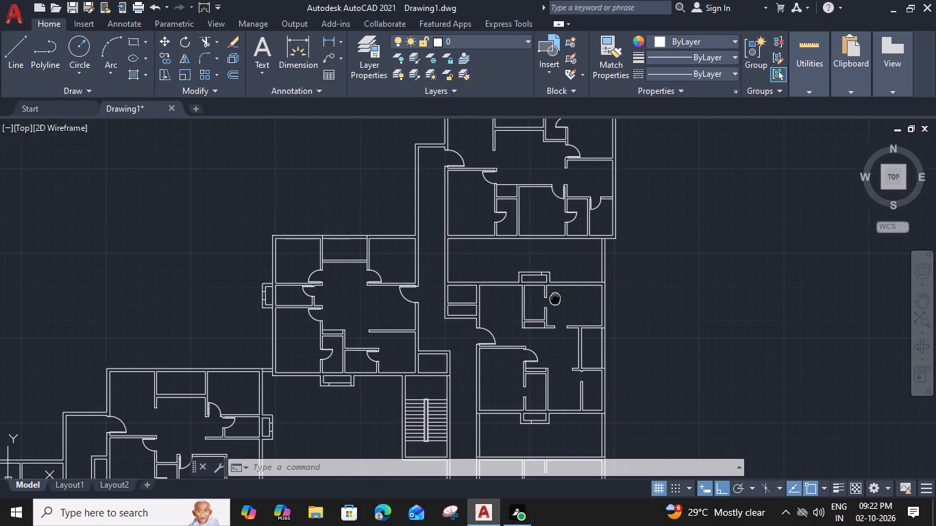
{"action": "middle_click_drag", "start_coordinate": [549, 338], "coordinate": [547, 282]}
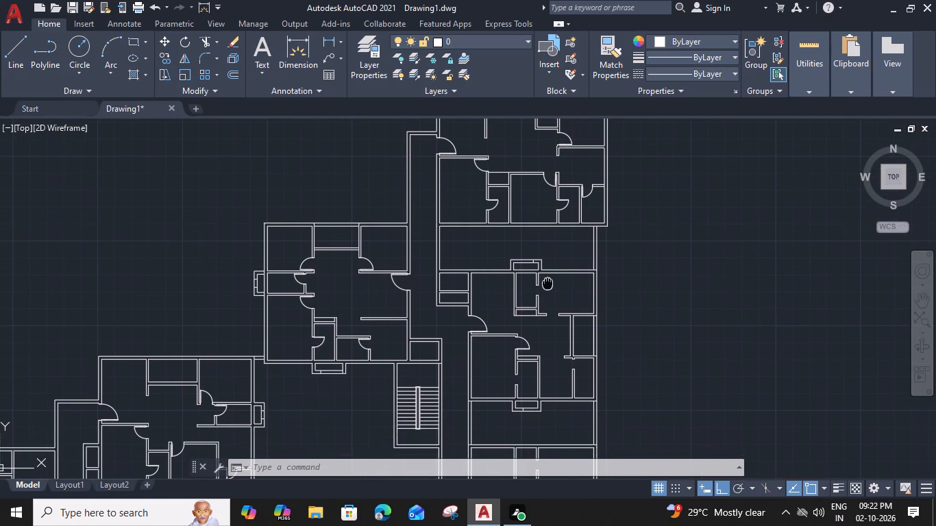
{"action": "left_click", "coordinate": [549, 181]}
{"action": "type", "text": "co"}
{"action": "key", "text": "space"}
{"action": "scroll", "coordinate": [565, 159], "scroll_direction": "up", "scroll_amount": 2}
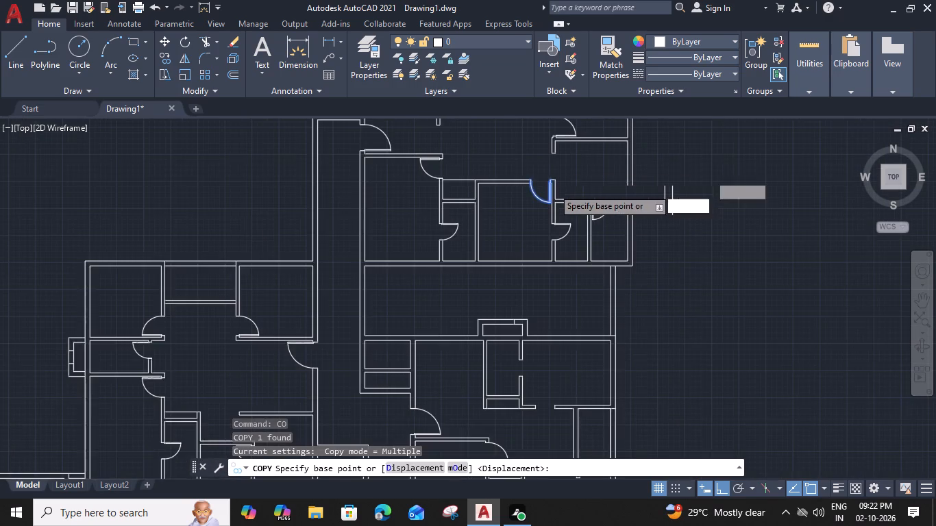
{"action": "scroll", "coordinate": [549, 196], "scroll_direction": "up", "scroll_amount": 3}
{"action": "left_click", "coordinate": [519, 180]}
{"action": "scroll", "coordinate": [525, 204], "scroll_direction": "down", "scroll_amount": 2}
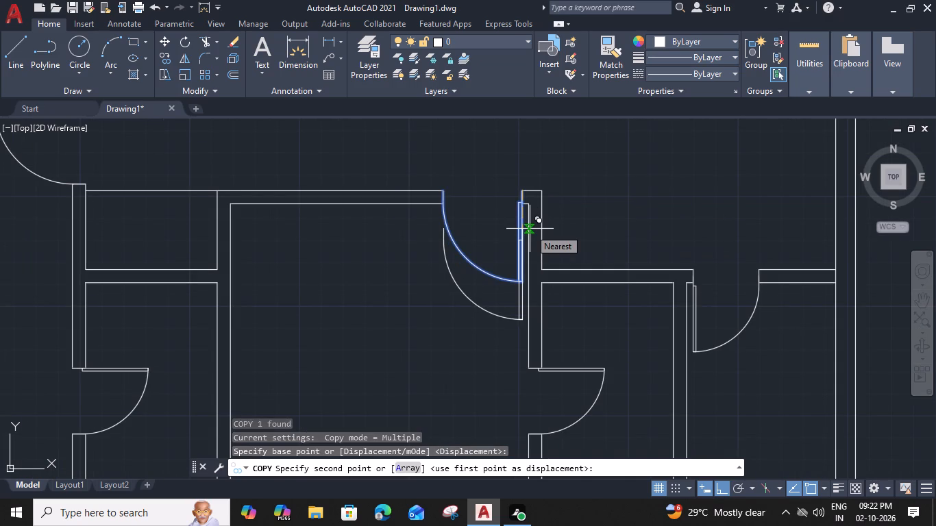
{"action": "scroll", "coordinate": [554, 302], "scroll_direction": "down", "scroll_amount": 2}
{"action": "middle_click_drag", "start_coordinate": [551, 324], "coordinate": [548, 176]}
{"action": "scroll", "coordinate": [550, 217], "scroll_direction": "down", "scroll_amount": 3}
{"action": "scroll", "coordinate": [552, 346], "scroll_direction": "up", "scroll_amount": 4}
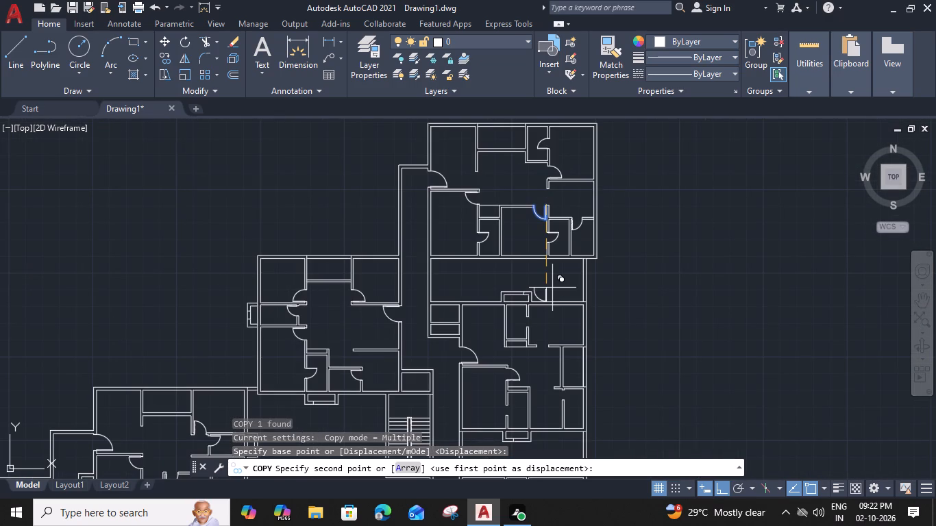
{"action": "scroll", "coordinate": [543, 347], "scroll_direction": "up", "scroll_amount": 3}
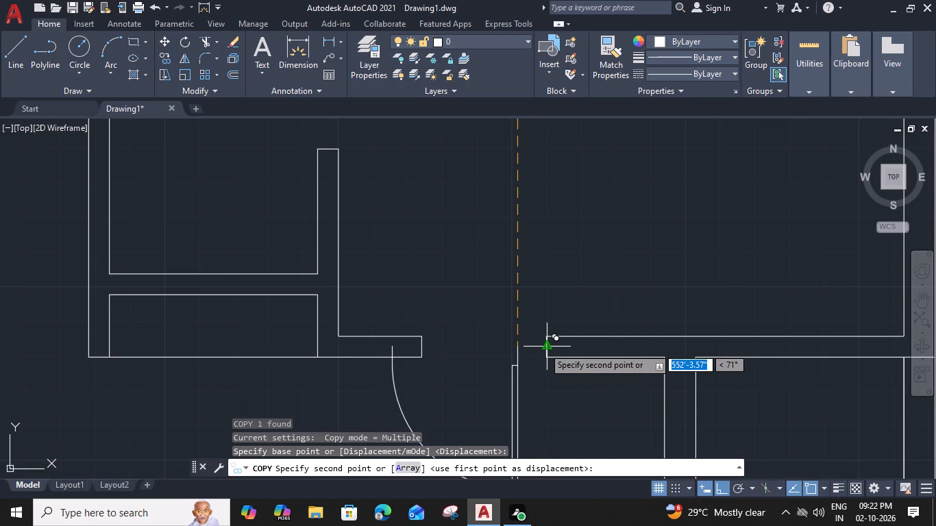
{"action": "left_click", "coordinate": [543, 336]}
{"action": "scroll", "coordinate": [543, 336], "scroll_direction": "down", "scroll_amount": 3}
{"action": "middle_click_drag", "start_coordinate": [532, 338], "coordinate": [532, 347]}
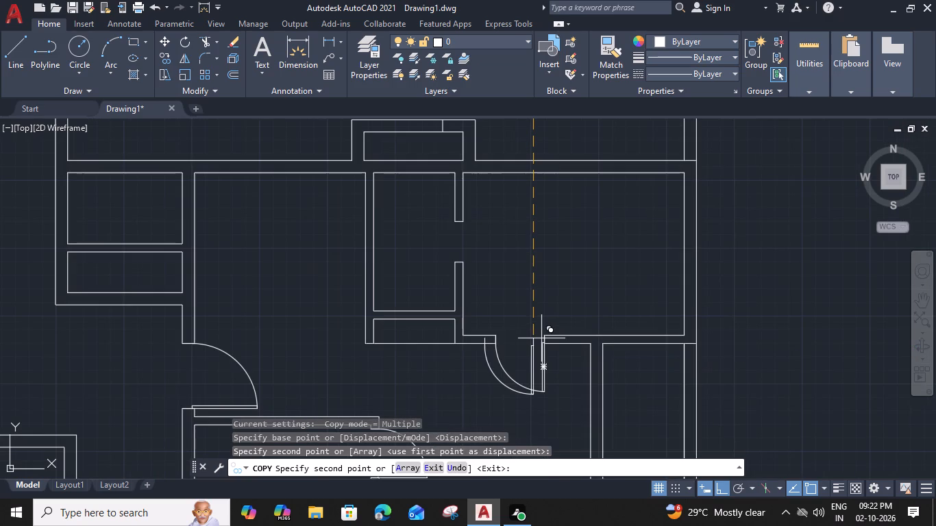
{"action": "middle_click_drag", "start_coordinate": [532, 347], "coordinate": [547, 129]}
{"action": "scroll", "coordinate": [567, 278], "scroll_direction": "down", "scroll_amount": 2}
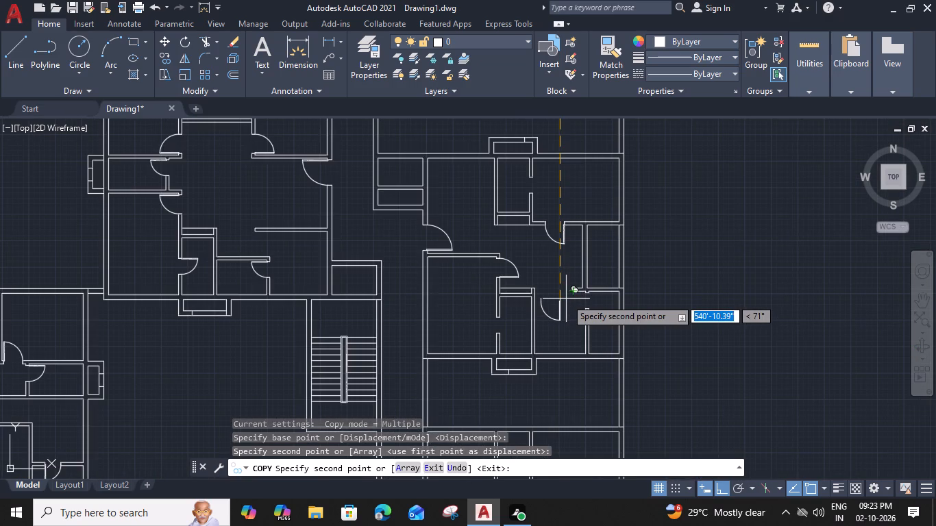
{"action": "key", "text": "Escape"}
Flip the copied northeast room door so it swings north into the room and hinges on the opening's west jamb.
{"action": "left_click", "coordinate": [565, 240]}
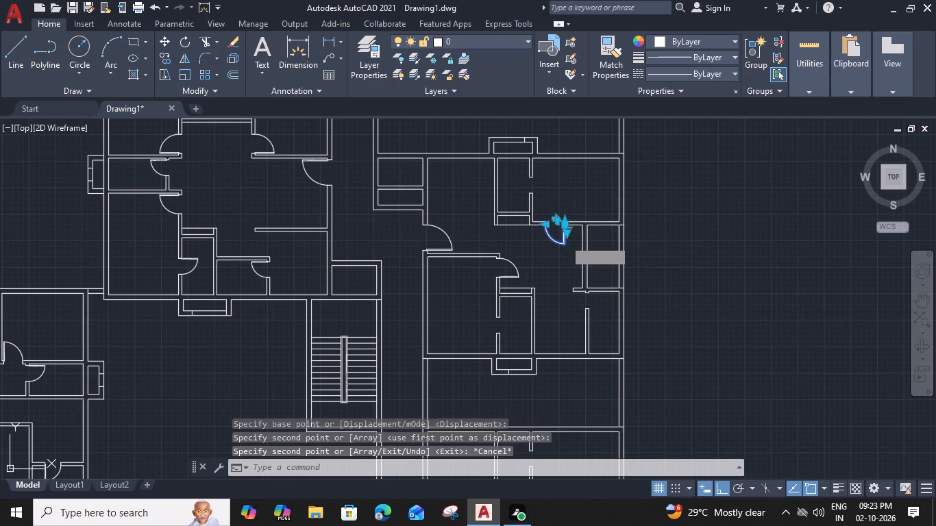
{"action": "scroll", "coordinate": [550, 211], "scroll_direction": "up", "scroll_amount": 2}
{"action": "left_click", "coordinate": [567, 239]}
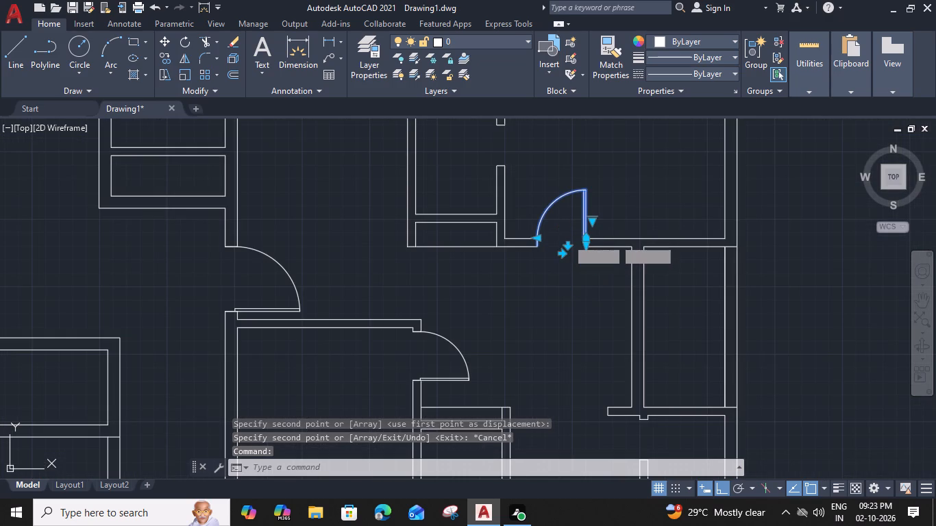
{"action": "left_click", "coordinate": [562, 255]}
Flip the southwest room door so it swings west into the room and hinges on the opening's north jamb.
{"action": "middle_click_drag", "start_coordinate": [475, 329], "coordinate": [476, 328]}
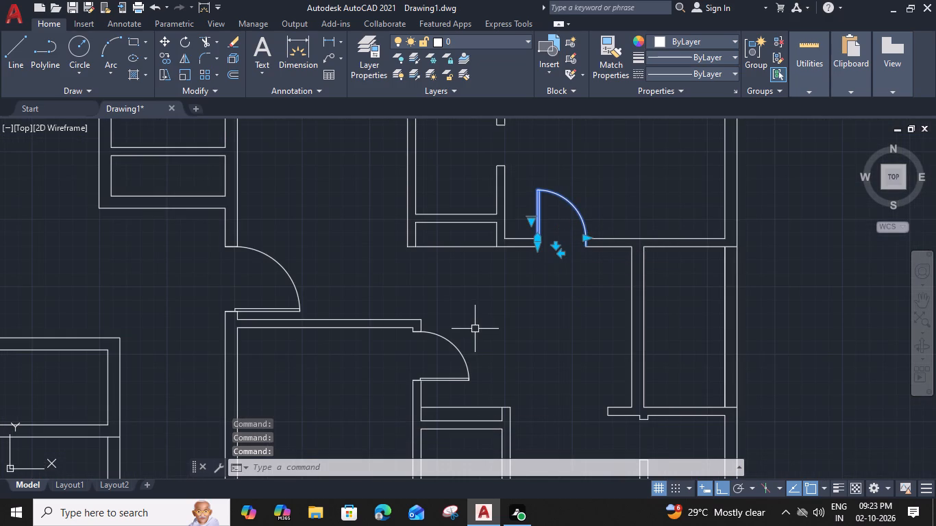
{"action": "middle_click_drag", "start_coordinate": [476, 328], "coordinate": [497, 290]}
{"action": "left_click", "coordinate": [484, 312]}
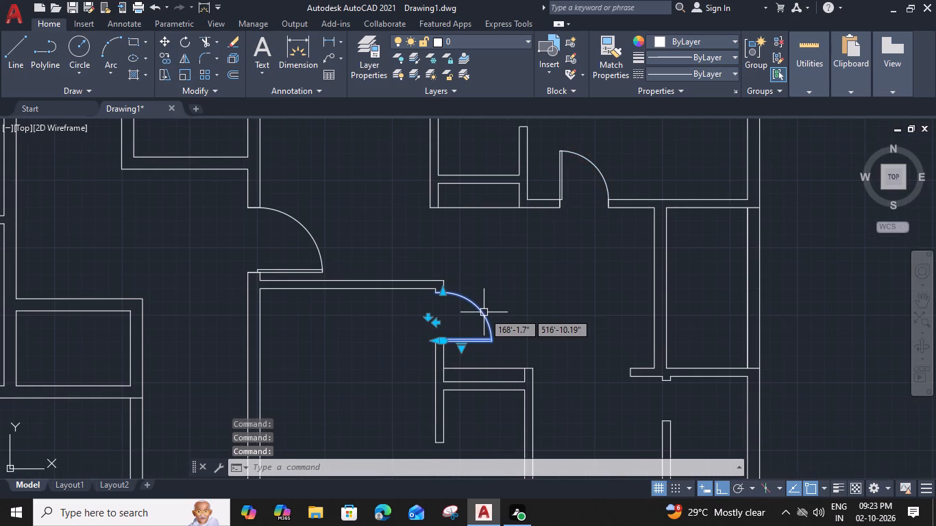
{"action": "left_click", "coordinate": [439, 322]}
{"action": "left_click", "coordinate": [449, 317]}
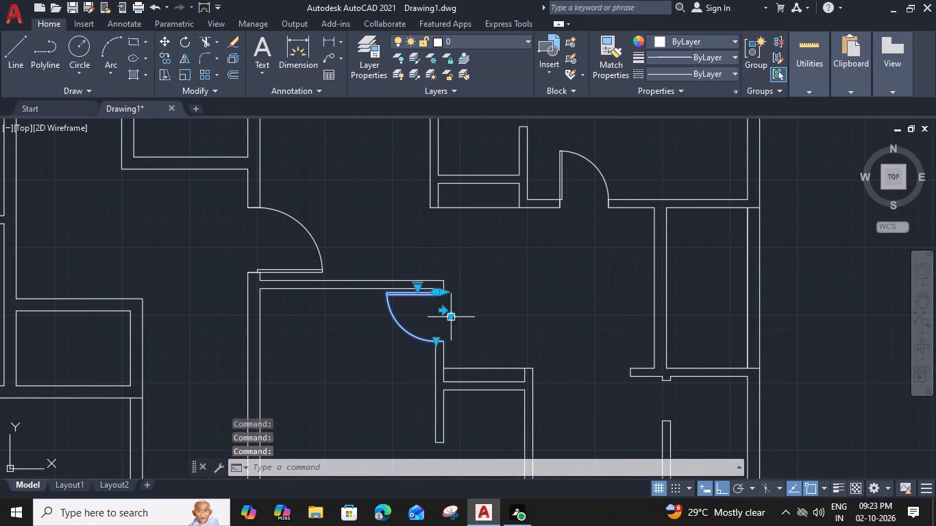
{"action": "key", "text": "Escape"}
Copy the neighbouring west apartment's small west room door by its north jamb's east corner to the small north room opening's north jamb.
{"action": "scroll", "coordinate": [502, 304], "scroll_direction": "down", "scroll_amount": 3}
{"action": "middle_click_drag", "start_coordinate": [506, 305], "coordinate": [557, 246]}
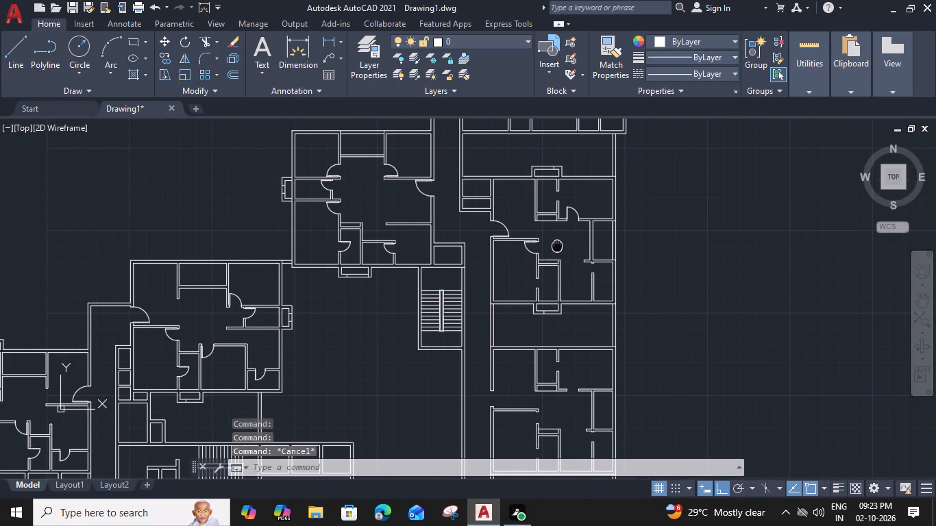
{"action": "scroll", "coordinate": [305, 181], "scroll_direction": "up", "scroll_amount": 1}
{"action": "left_click", "coordinate": [336, 188]}
{"action": "type", "text": "co"}
{"action": "key", "text": "space"}
{"action": "scroll", "coordinate": [345, 175], "scroll_direction": "up", "scroll_amount": 4}
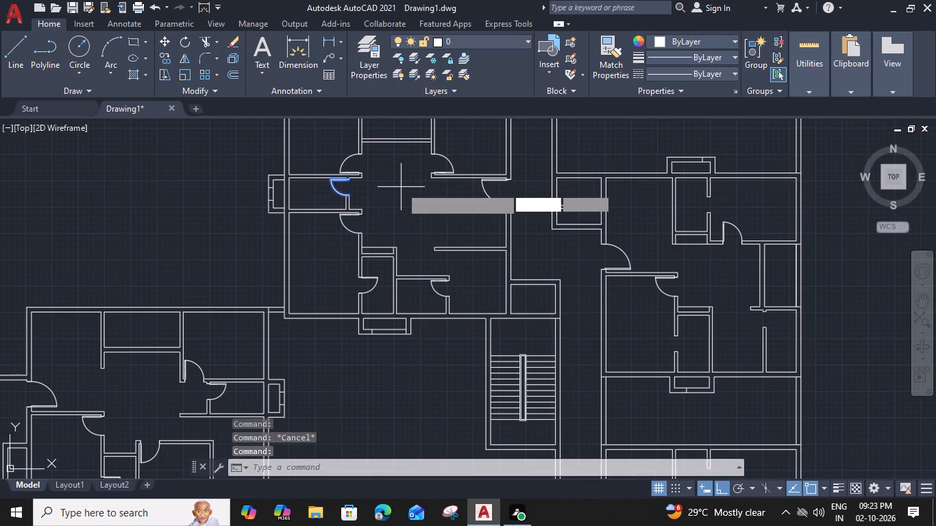
{"action": "left_click", "coordinate": [360, 190]}
{"action": "scroll", "coordinate": [360, 190], "scroll_direction": "down", "scroll_amount": 4}
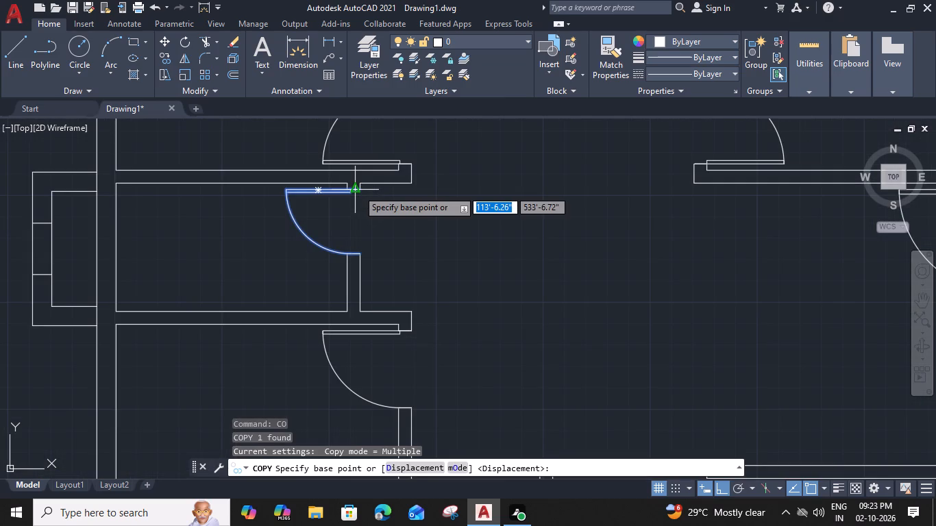
{"action": "middle_click_drag", "start_coordinate": [562, 249], "coordinate": [251, 156]}
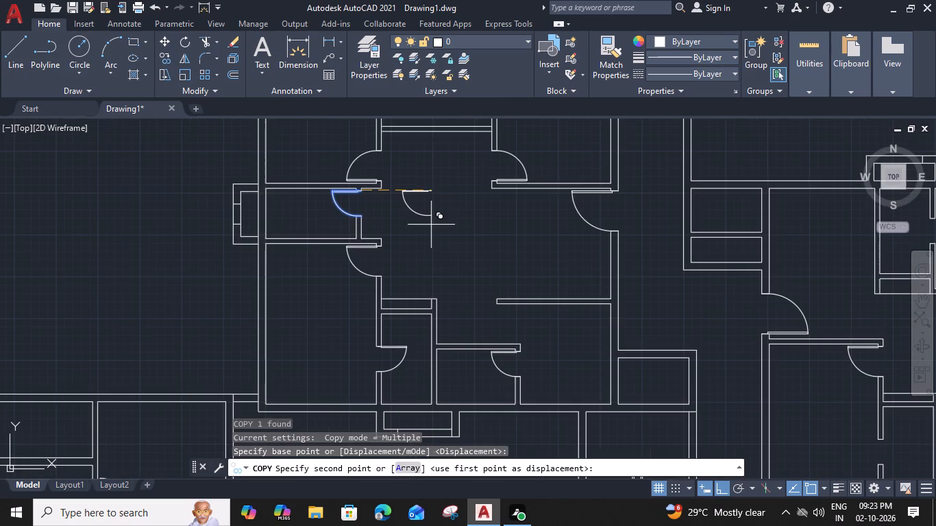
{"action": "middle_click_drag", "start_coordinate": [598, 174], "coordinate": [517, 249]}
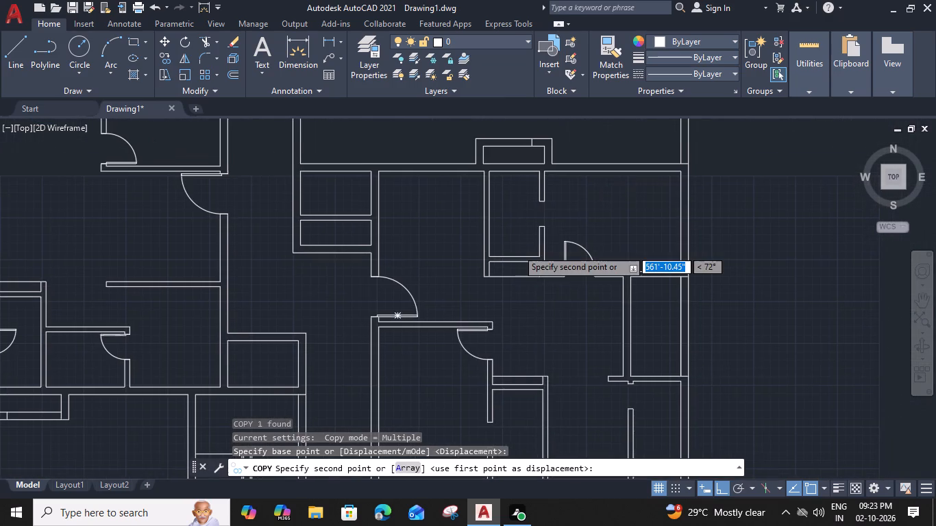
{"action": "scroll", "coordinate": [551, 201], "scroll_direction": "up", "scroll_amount": 2}
{"action": "left_click", "coordinate": [537, 201]}
{"action": "scroll", "coordinate": [537, 215], "scroll_direction": "down", "scroll_amount": 3}
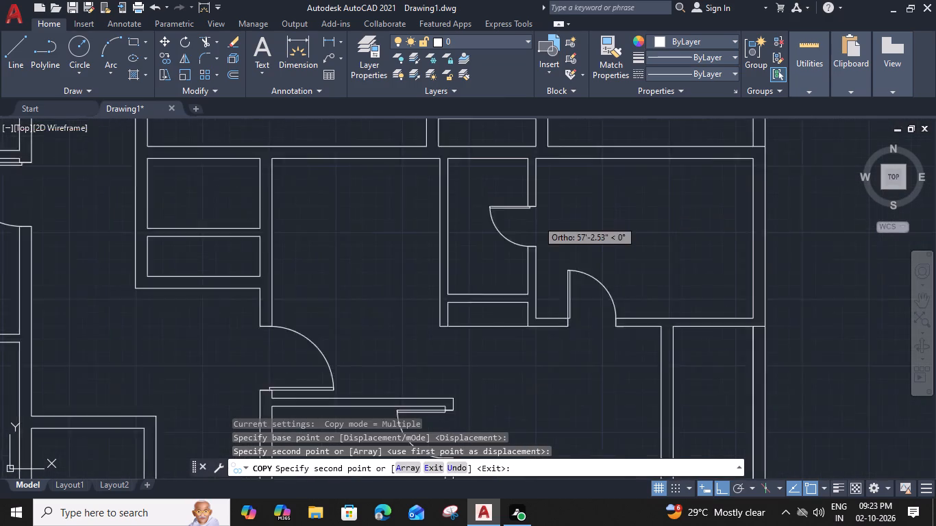
Place two more copies of that door at the north jambs' east corners of the small southeast and small south room openings.
{"action": "middle_click_drag", "start_coordinate": [545, 258], "coordinate": [530, 187]}
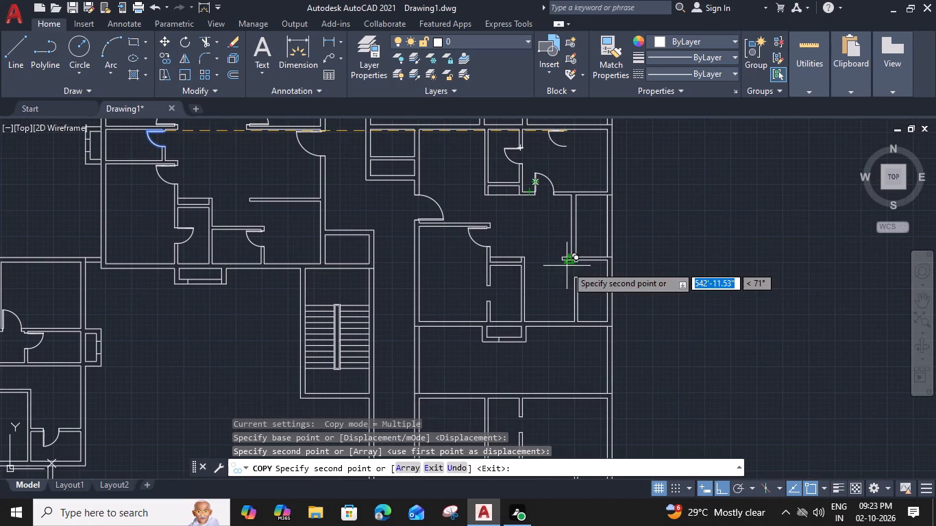
{"action": "scroll", "coordinate": [569, 269], "scroll_direction": "up", "scroll_amount": 4}
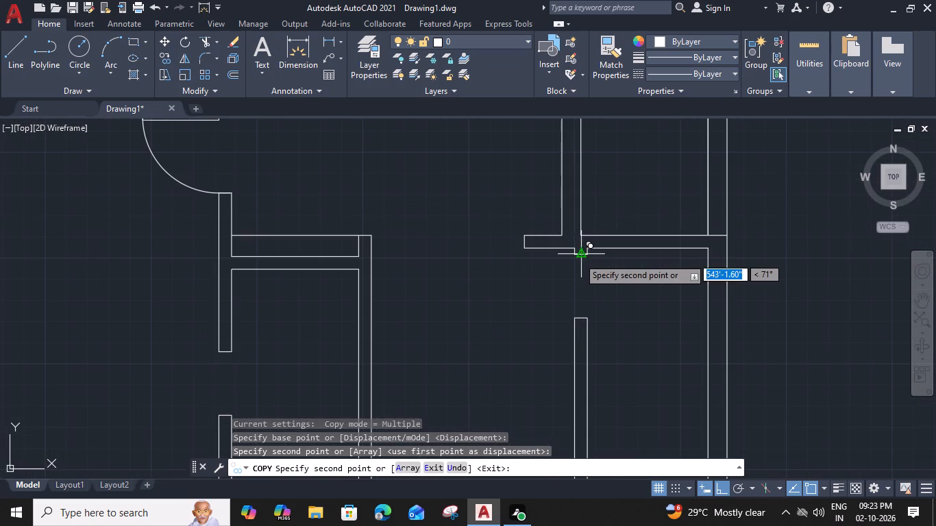
{"action": "left_click", "coordinate": [589, 257]}
{"action": "scroll", "coordinate": [587, 261], "scroll_direction": "down", "scroll_amount": 2}
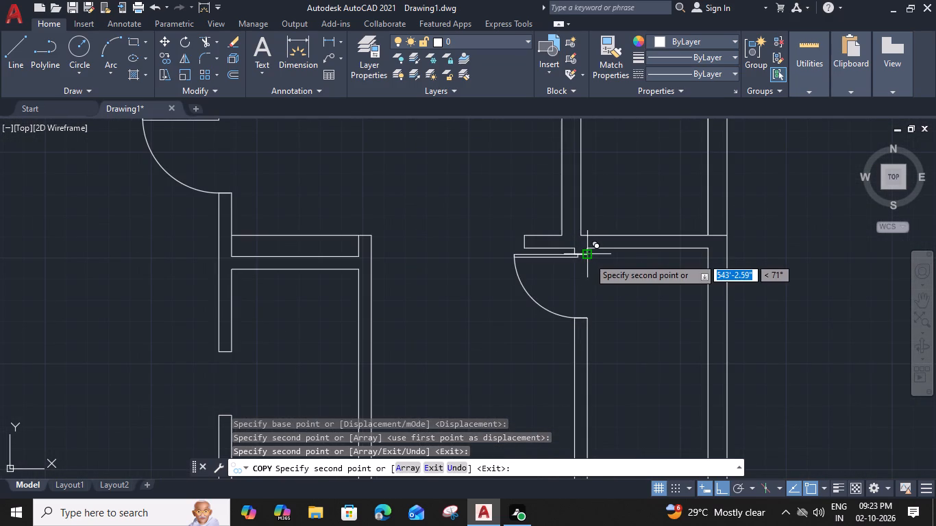
{"action": "scroll", "coordinate": [421, 299], "scroll_direction": "up", "scroll_amount": 2}
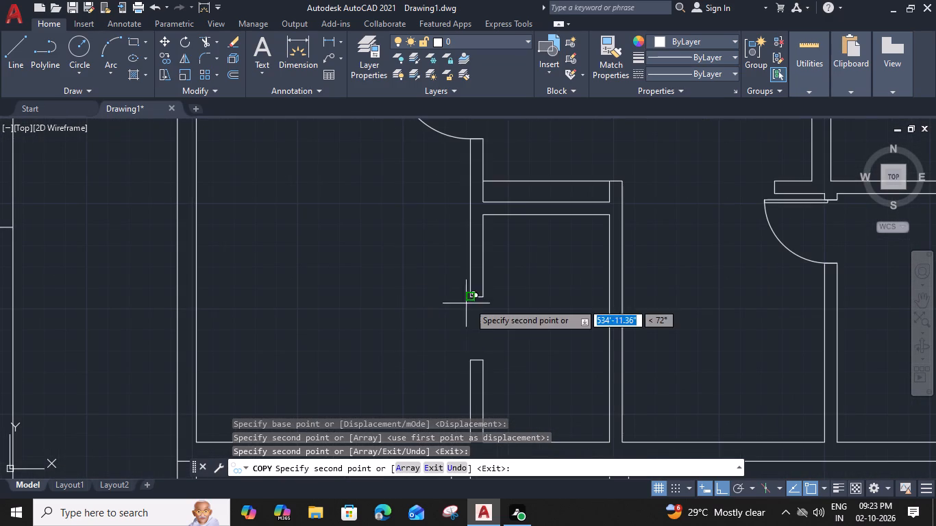
{"action": "left_click", "coordinate": [482, 299]}
{"action": "key", "text": "Escape"}
Flip the small south room's copied door so it swings east into the room.
{"action": "left_click", "coordinate": [443, 299]}
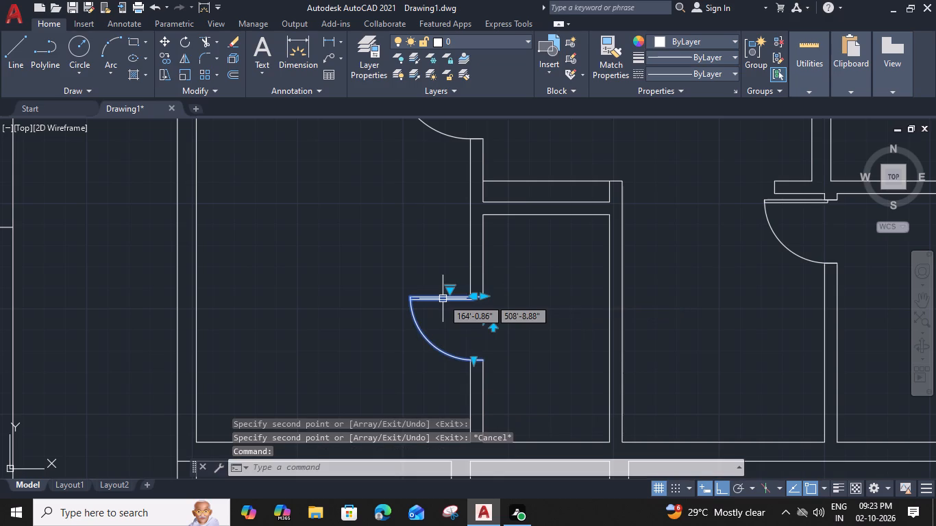
{"action": "left_click", "coordinate": [484, 321]}
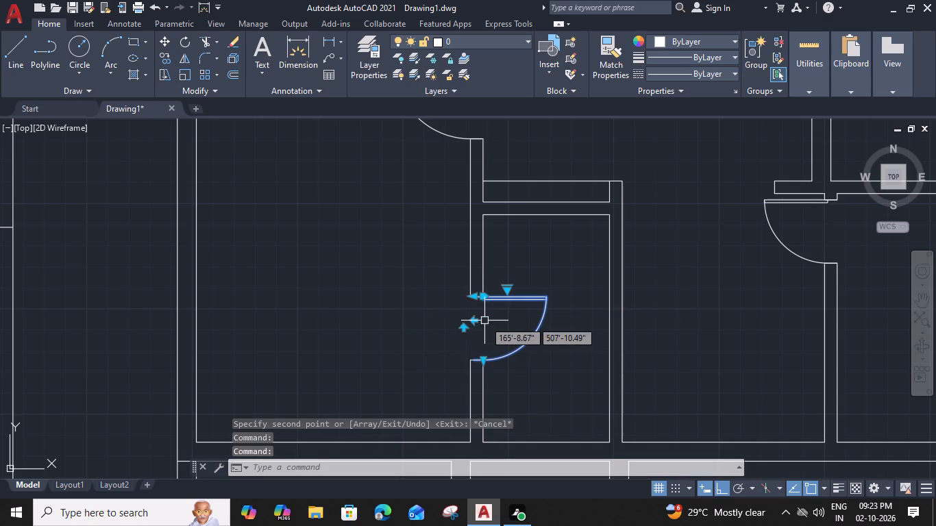
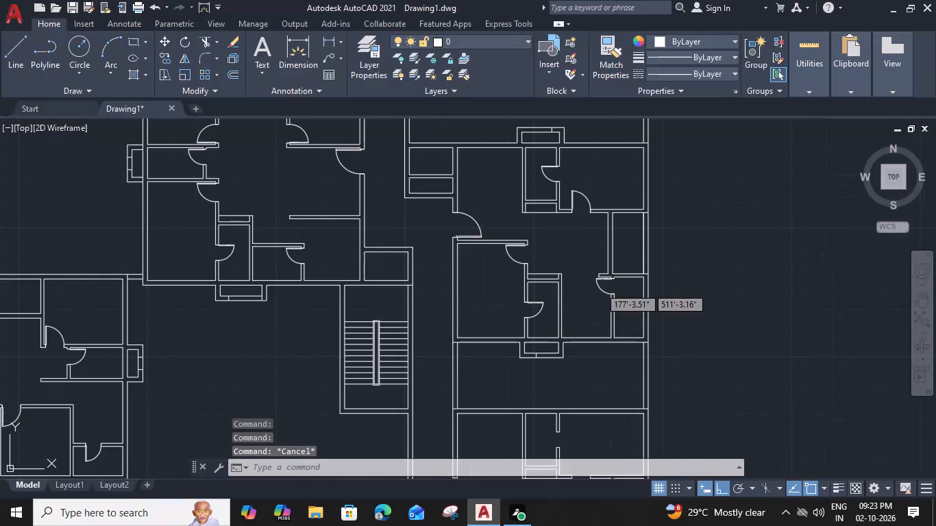
Flip the small southeast room's copied door so it swings east into the room.
{"action": "scroll", "coordinate": [603, 286], "scroll_direction": "up", "scroll_amount": 4}
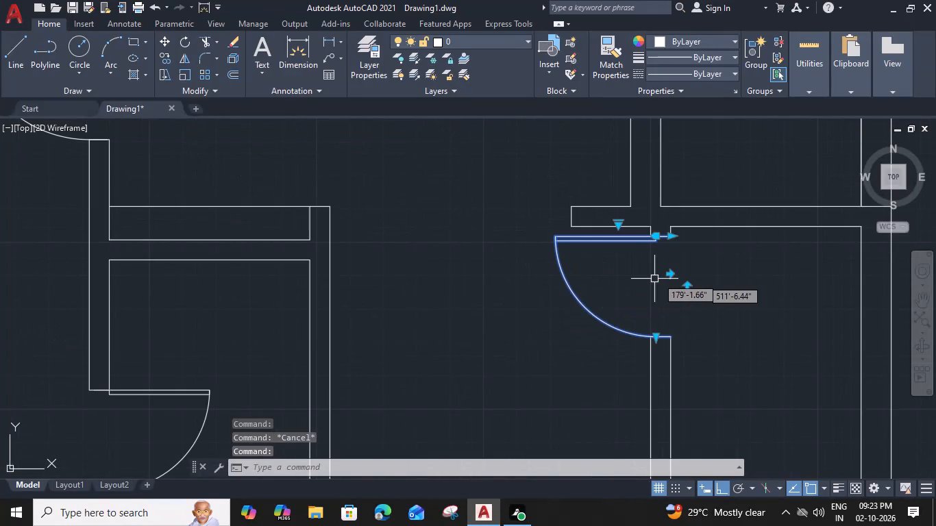
{"action": "left_click", "coordinate": [669, 275]}
{"action": "key", "text": "Escape"}
Copy the finished apartment's entrance door by its south jamb's west corner to the west entrance opening of the apartment directly south.
{"action": "scroll", "coordinate": [667, 275], "scroll_direction": "down", "scroll_amount": 3}
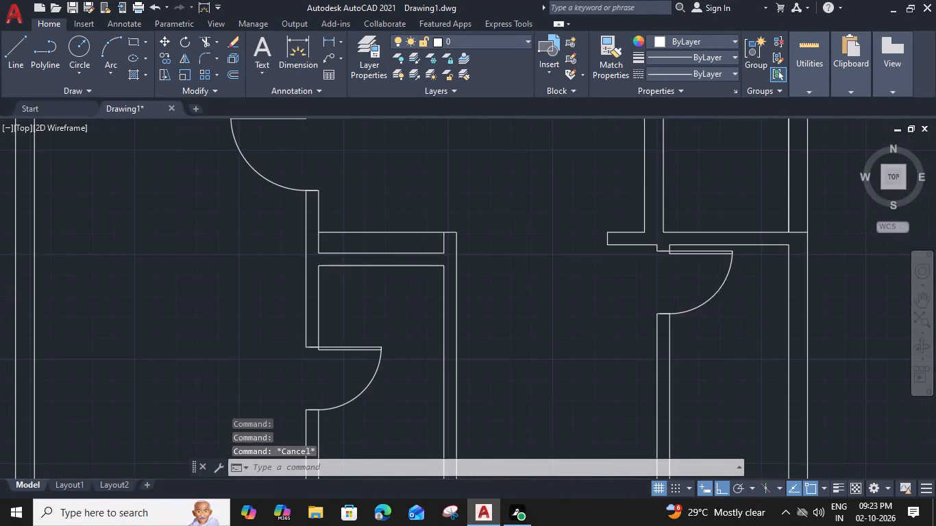
{"action": "scroll", "coordinate": [593, 281], "scroll_direction": "down", "scroll_amount": 1}
{"action": "middle_click_drag", "start_coordinate": [600, 263], "coordinate": [593, 237]}
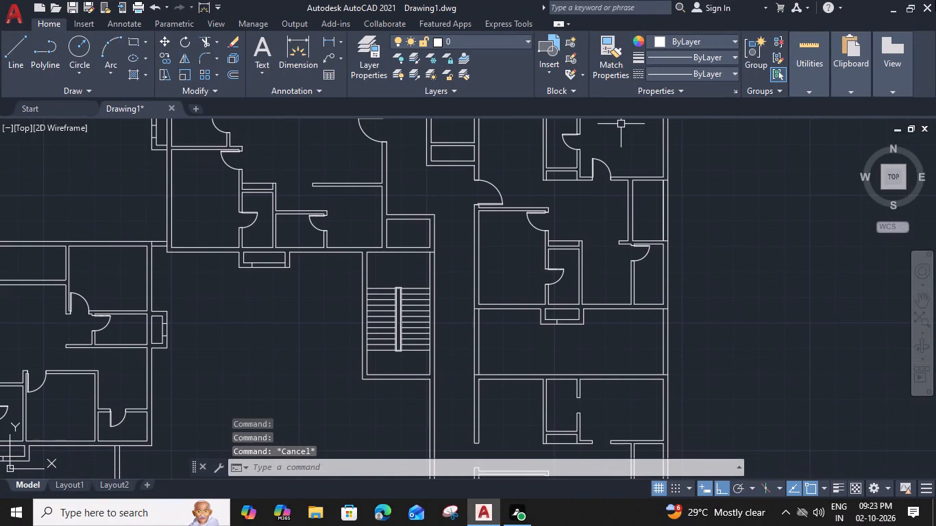
{"action": "scroll", "coordinate": [541, 303], "scroll_direction": "down", "scroll_amount": 1}
{"action": "middle_click_drag", "start_coordinate": [540, 303], "coordinate": [528, 249]}
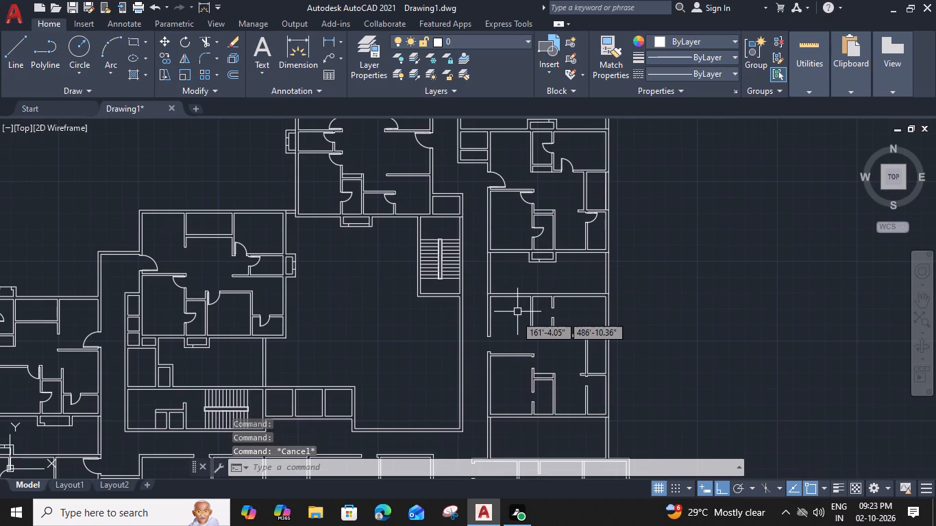
{"action": "left_click", "coordinate": [501, 180]}
{"action": "type", "text": "co"}
{"action": "key", "text": "space"}
{"action": "scroll", "coordinate": [482, 179], "scroll_direction": "up", "scroll_amount": 3}
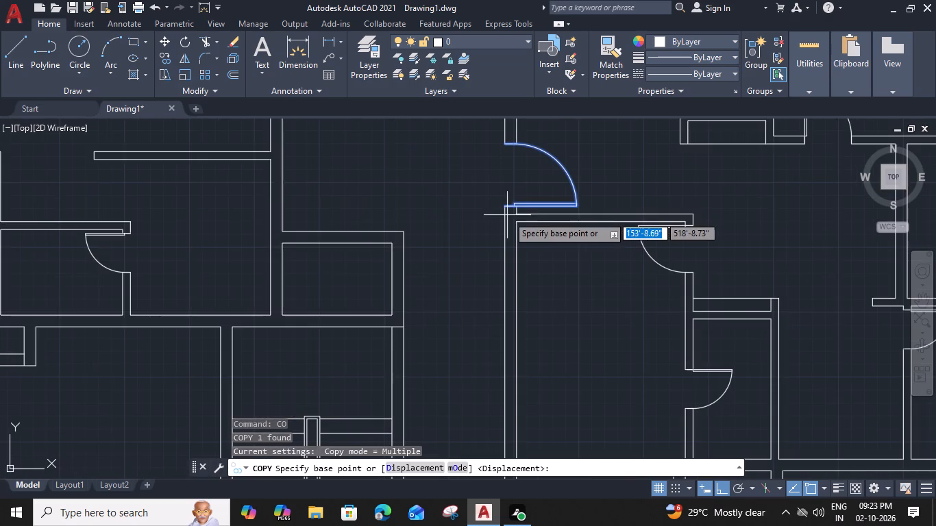
{"action": "left_click", "coordinate": [502, 205]}
{"action": "scroll", "coordinate": [513, 250], "scroll_direction": "down", "scroll_amount": 3}
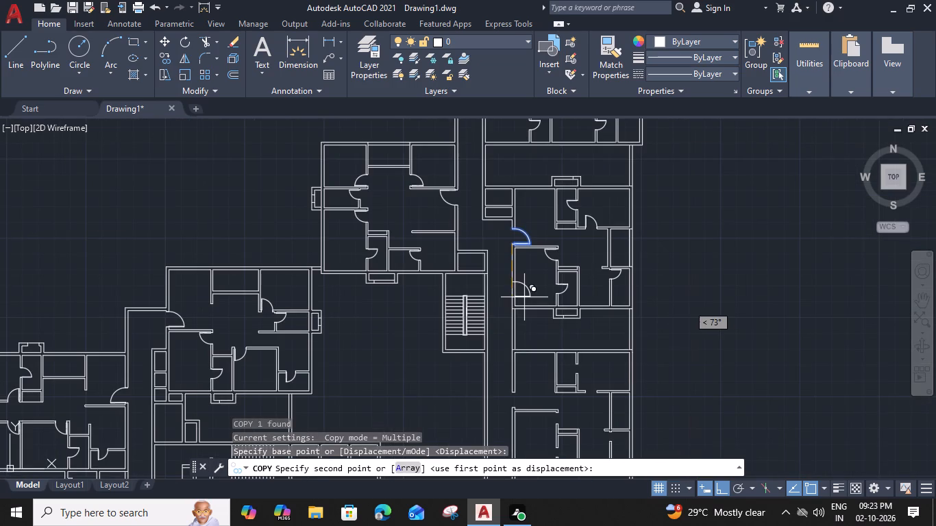
{"action": "middle_click_drag", "start_coordinate": [530, 338], "coordinate": [529, 215]}
{"action": "scroll", "coordinate": [513, 283], "scroll_direction": "up", "scroll_amount": 3}
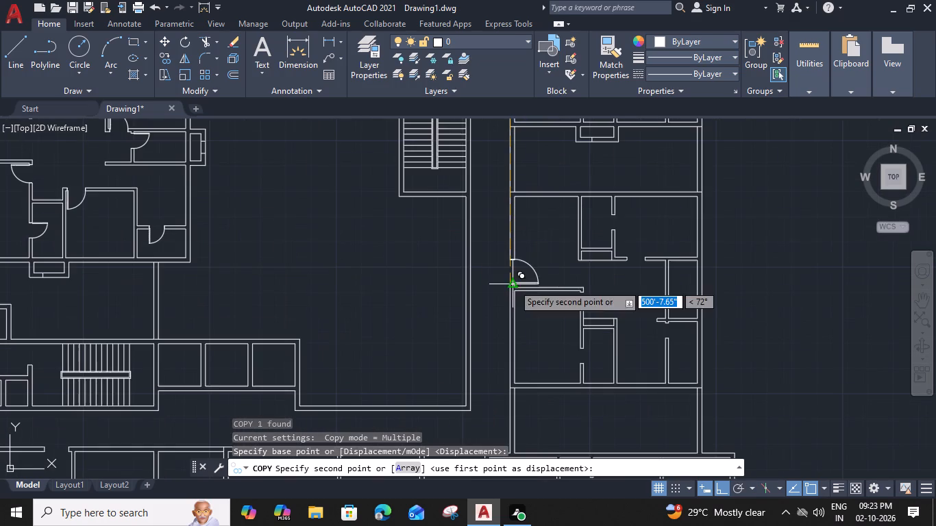
{"action": "scroll", "coordinate": [510, 281], "scroll_direction": "up", "scroll_amount": 3}
{"action": "left_click", "coordinate": [510, 290]}
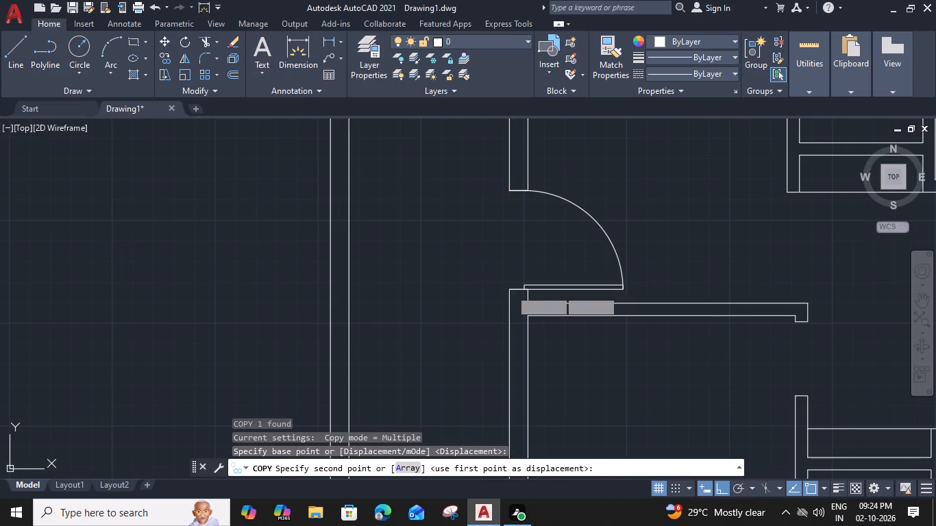
Place another copy of the entrance door at the south jamb's west corner of the southeast corner apartment's entrance opening.
{"action": "scroll", "coordinate": [517, 325], "scroll_direction": "down", "scroll_amount": 3}
{"action": "middle_click_drag", "start_coordinate": [517, 340], "coordinate": [529, 129]}
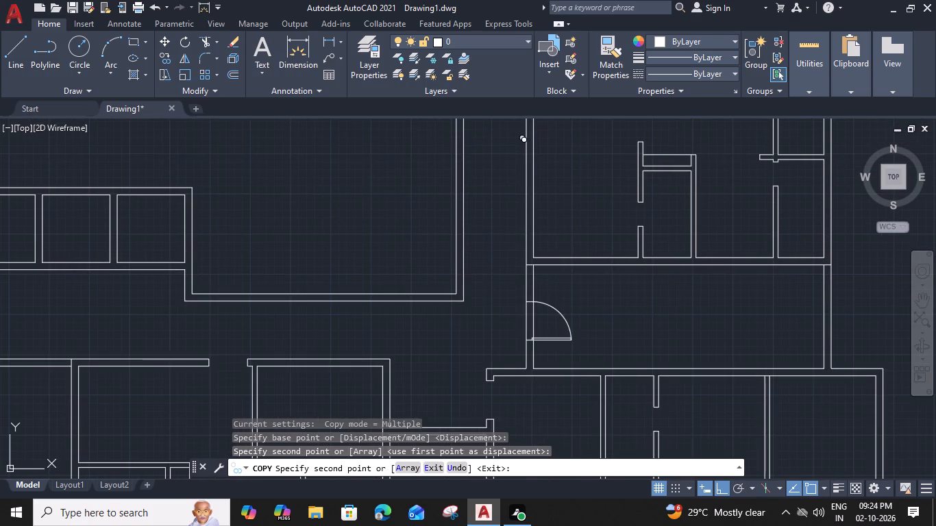
{"action": "middle_click_drag", "start_coordinate": [529, 281], "coordinate": [541, 166]}
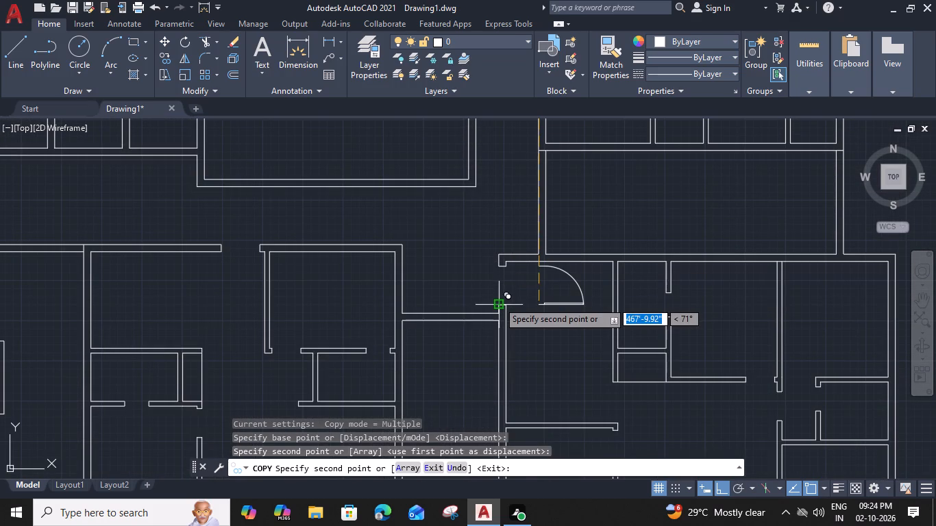
{"action": "left_click", "coordinate": [498, 301]}
{"action": "scroll", "coordinate": [552, 357], "scroll_direction": "down", "scroll_amount": 1}
{"action": "key", "text": "Escape"}
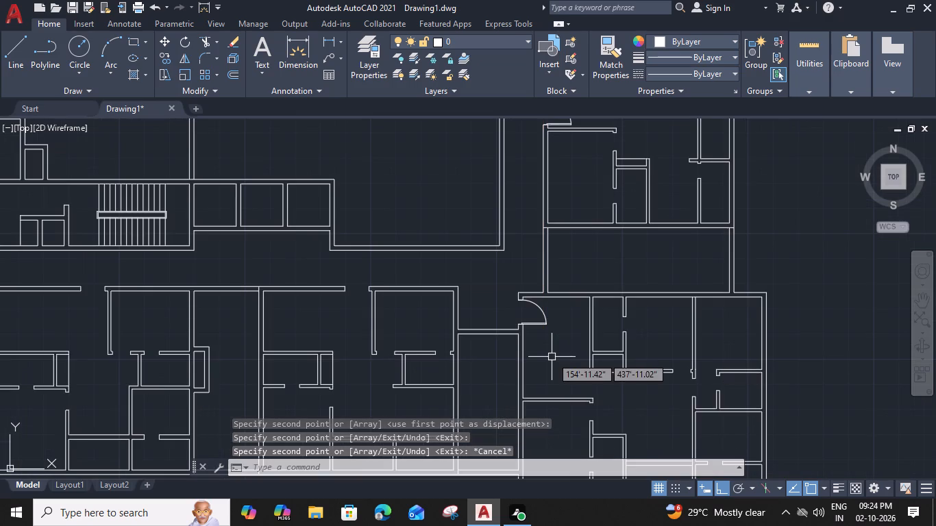
Copy the finished apartment's small south room door by its north jamb's west corner to the next apartment's small south and small north room openings.
{"action": "middle_click_drag", "start_coordinate": [567, 227], "coordinate": [467, 418]}
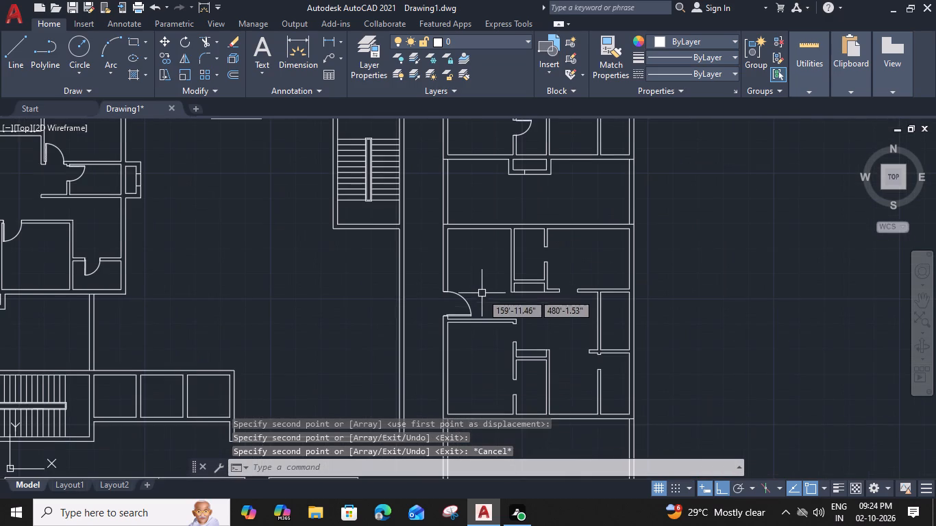
{"action": "middle_click_drag", "start_coordinate": [488, 280], "coordinate": [446, 407]}
{"action": "left_click", "coordinate": [480, 260]}
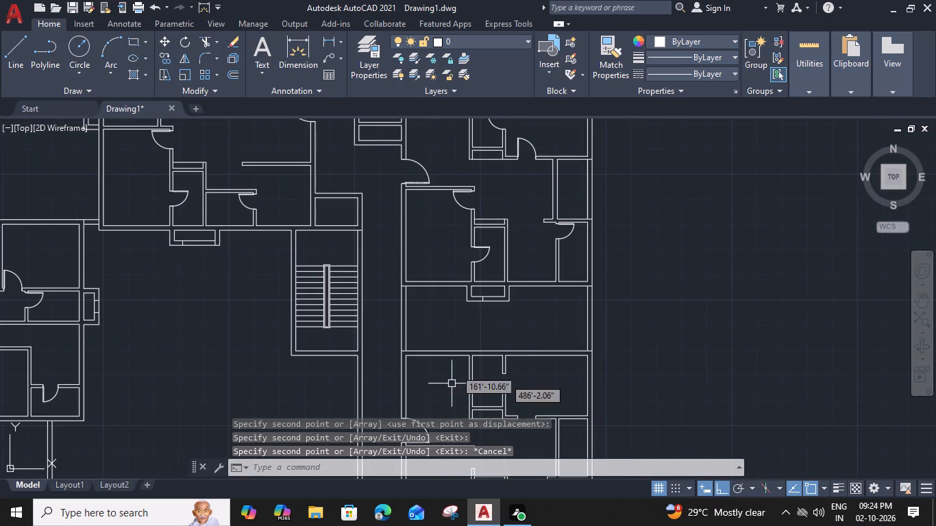
{"action": "type", "text": "co"}
{"action": "key", "text": "space"}
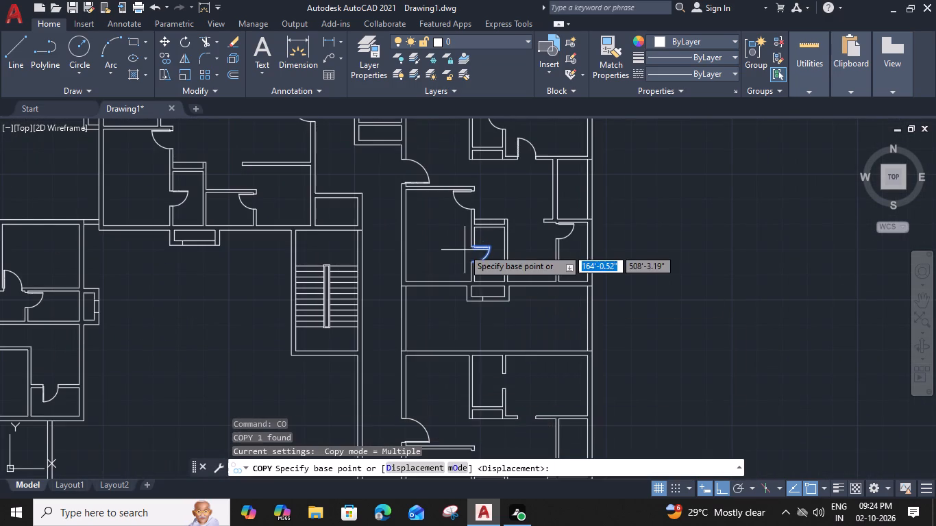
{"action": "scroll", "coordinate": [461, 247], "scroll_direction": "up", "scroll_amount": 2}
{"action": "left_click", "coordinate": [483, 245]}
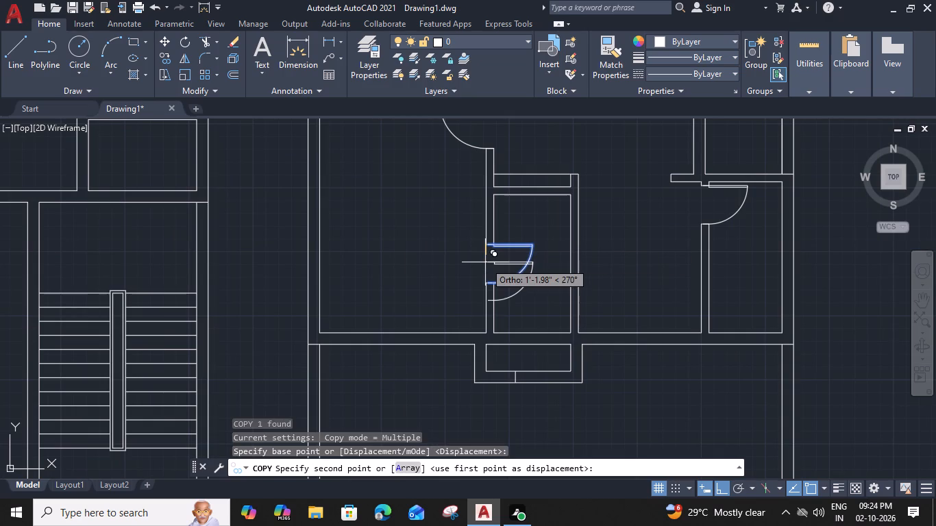
{"action": "scroll", "coordinate": [490, 288], "scroll_direction": "down", "scroll_amount": 4}
{"action": "middle_click_drag", "start_coordinate": [504, 324], "coordinate": [506, 244]}
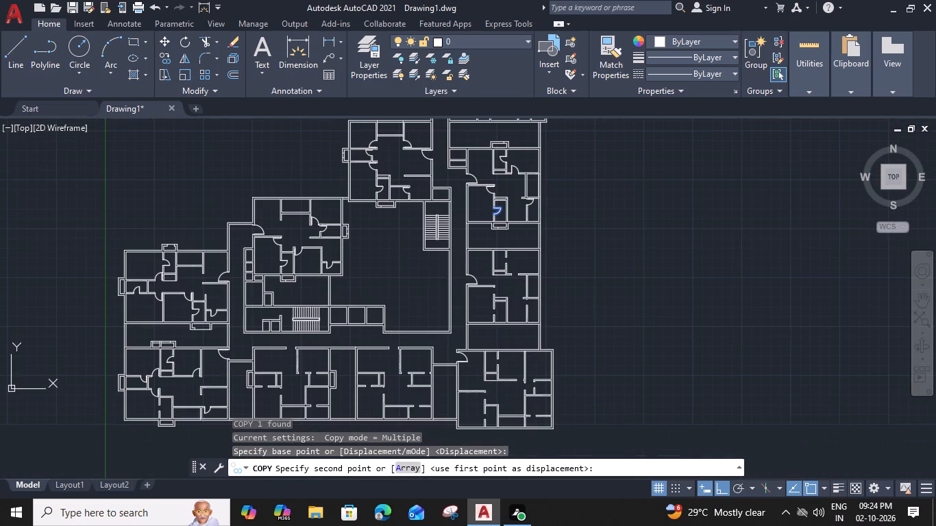
{"action": "scroll", "coordinate": [506, 325], "scroll_direction": "up", "scroll_amount": 3}
{"action": "scroll", "coordinate": [438, 251], "scroll_direction": "up", "scroll_amount": 2}
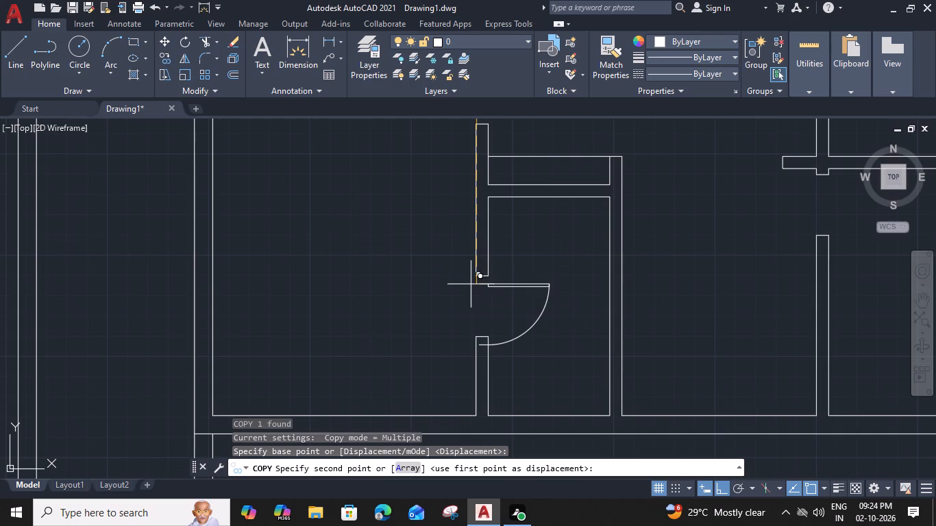
{"action": "left_click", "coordinate": [476, 276]}
{"action": "scroll", "coordinate": [476, 276], "scroll_direction": "down", "scroll_amount": 4}
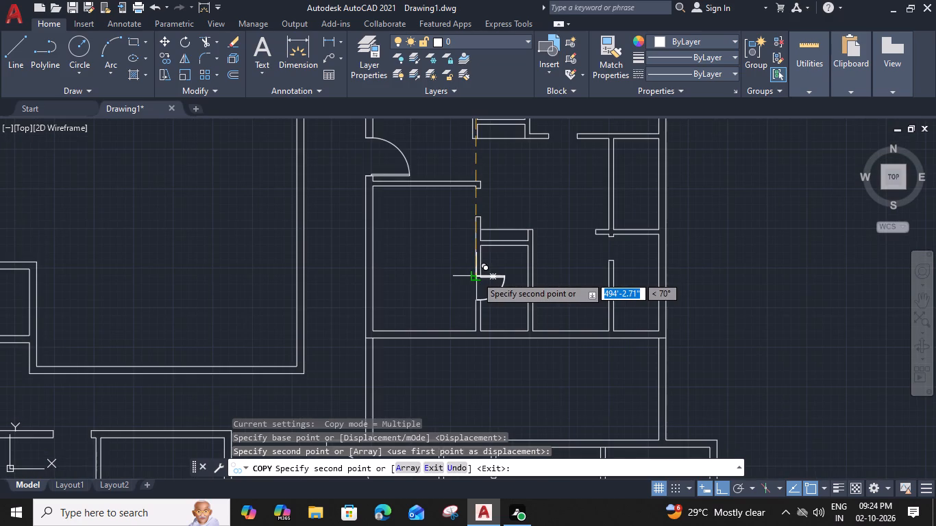
{"action": "scroll", "coordinate": [500, 129], "scroll_direction": "up", "scroll_amount": 3}
{"action": "left_click", "coordinate": [526, 195]}
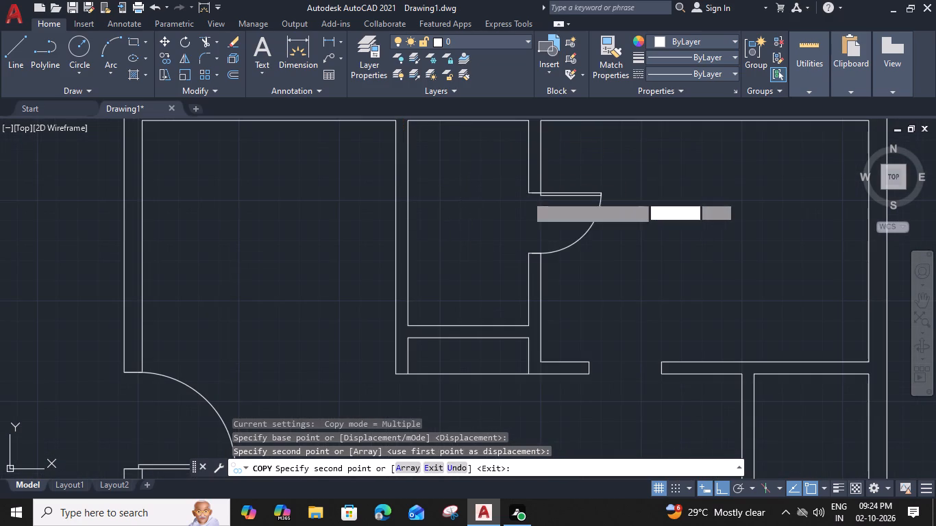
Place copies of the same door at the north jambs' west corners of the southeast corner apartment's small south and small north room openings.
{"action": "scroll", "coordinate": [526, 196], "scroll_direction": "down", "scroll_amount": 3}
{"action": "middle_click_drag", "start_coordinate": [538, 324], "coordinate": [520, 79]}
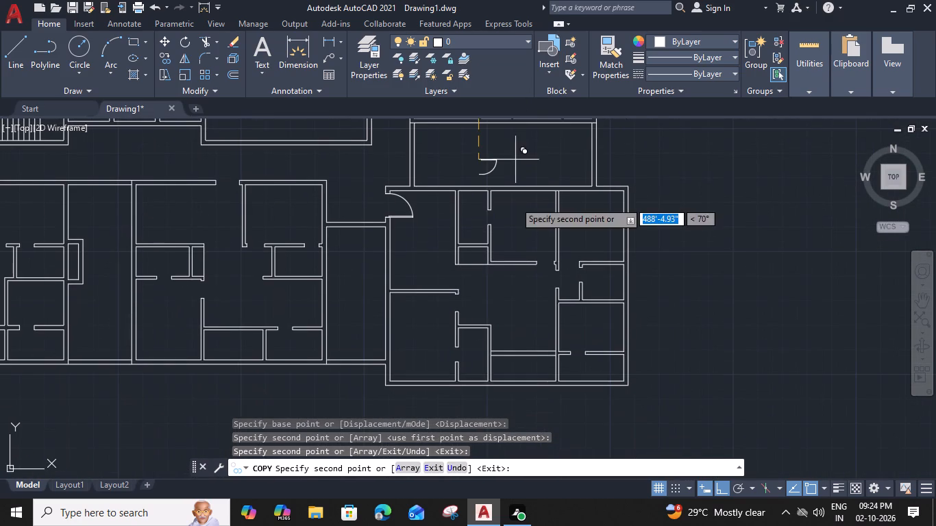
{"action": "scroll", "coordinate": [460, 349], "scroll_direction": "up", "scroll_amount": 3}
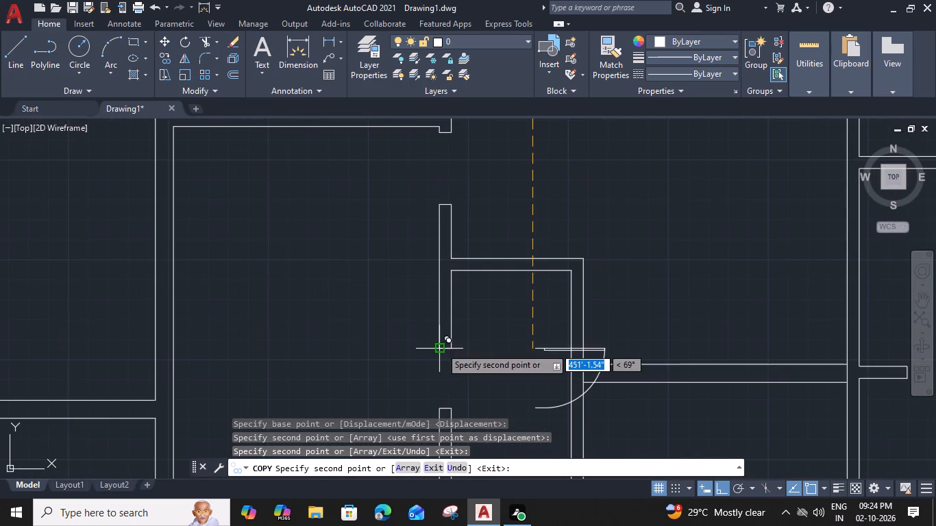
{"action": "left_click", "coordinate": [441, 347]}
{"action": "scroll", "coordinate": [441, 347], "scroll_direction": "down", "scroll_amount": 4}
{"action": "middle_click_drag", "start_coordinate": [488, 186], "coordinate": [487, 195]}
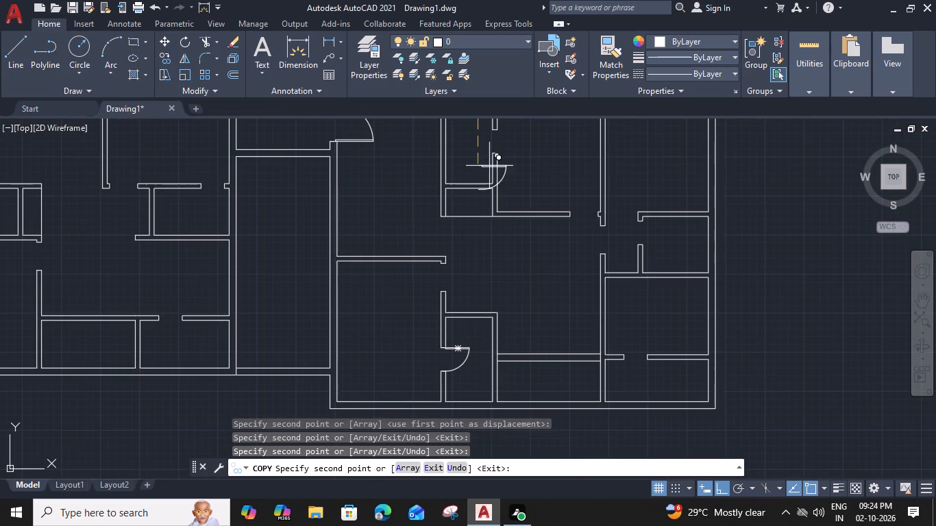
{"action": "middle_click_drag", "start_coordinate": [487, 195], "coordinate": [487, 281]}
{"action": "scroll", "coordinate": [490, 243], "scroll_direction": "up", "scroll_amount": 3}
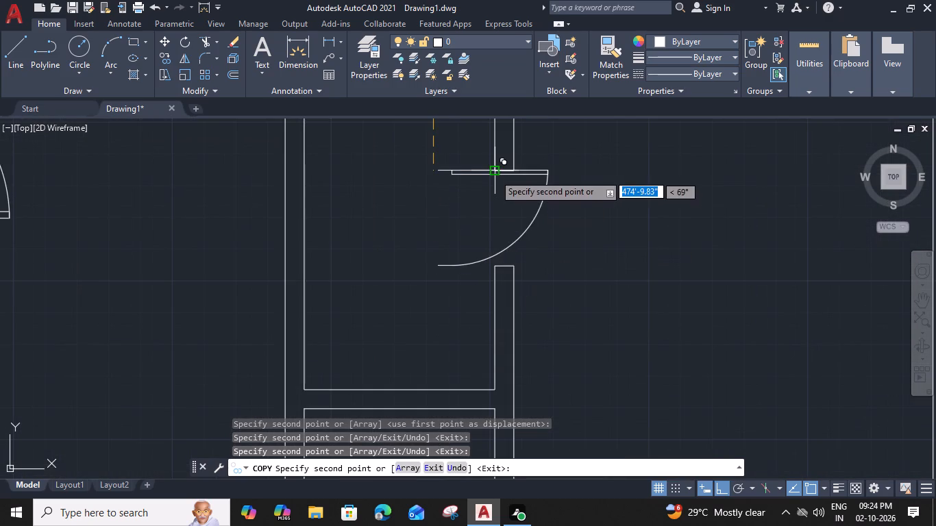
{"action": "left_click", "coordinate": [494, 173]}
Place a copy of the door at the north jamb's west corner of the middle apartment's small southeast room opening.
{"action": "scroll", "coordinate": [495, 183], "scroll_direction": "down", "scroll_amount": 3}
{"action": "scroll", "coordinate": [515, 350], "scroll_direction": "down", "scroll_amount": 2}
{"action": "middle_click_drag", "start_coordinate": [526, 349], "coordinate": [526, 338]}
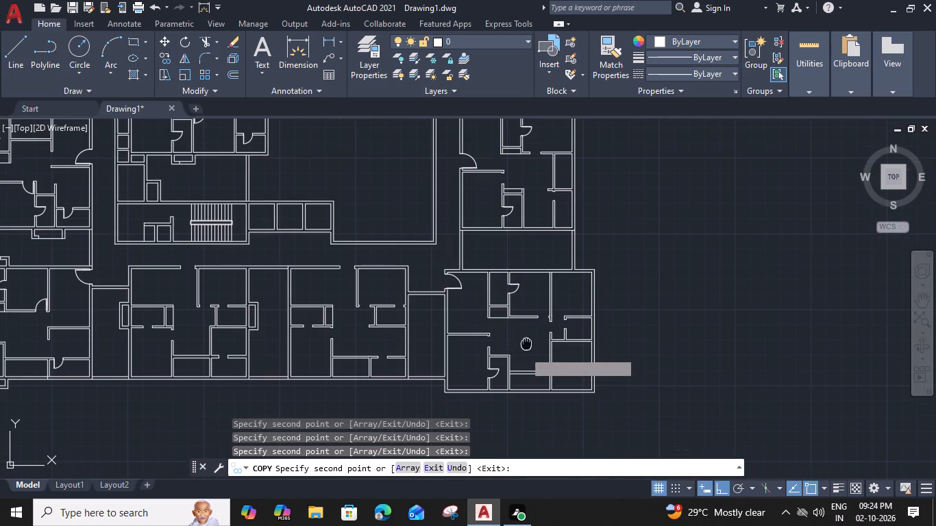
{"action": "middle_click_drag", "start_coordinate": [526, 338], "coordinate": [546, 330]}
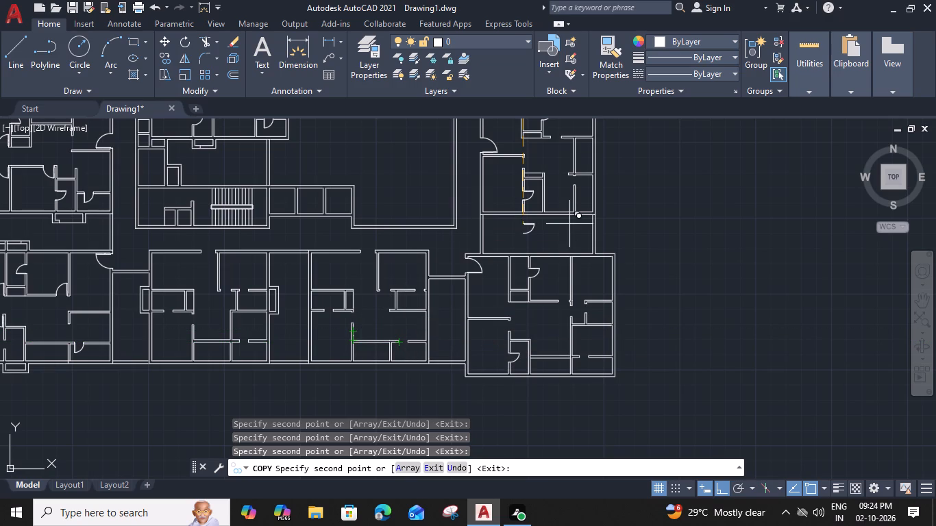
{"action": "middle_click_drag", "start_coordinate": [566, 166], "coordinate": [556, 288]}
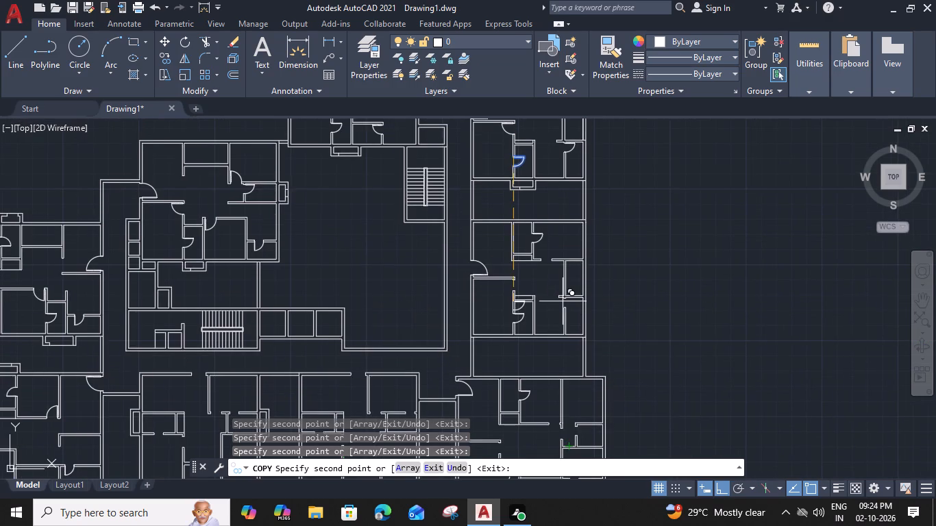
{"action": "scroll", "coordinate": [563, 329], "scroll_direction": "up", "scroll_amount": 2}
{"action": "left_click", "coordinate": [564, 258]}
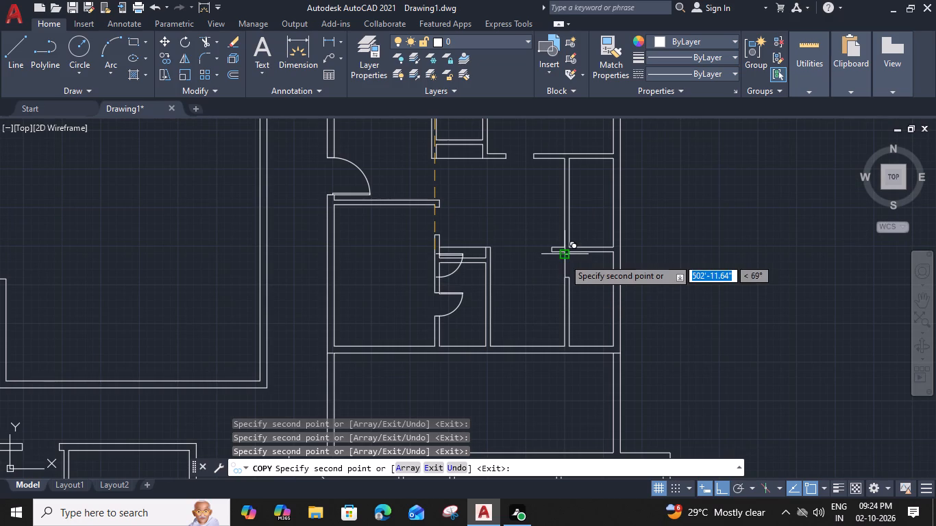
{"action": "scroll", "coordinate": [569, 262], "scroll_direction": "up", "scroll_amount": 2}
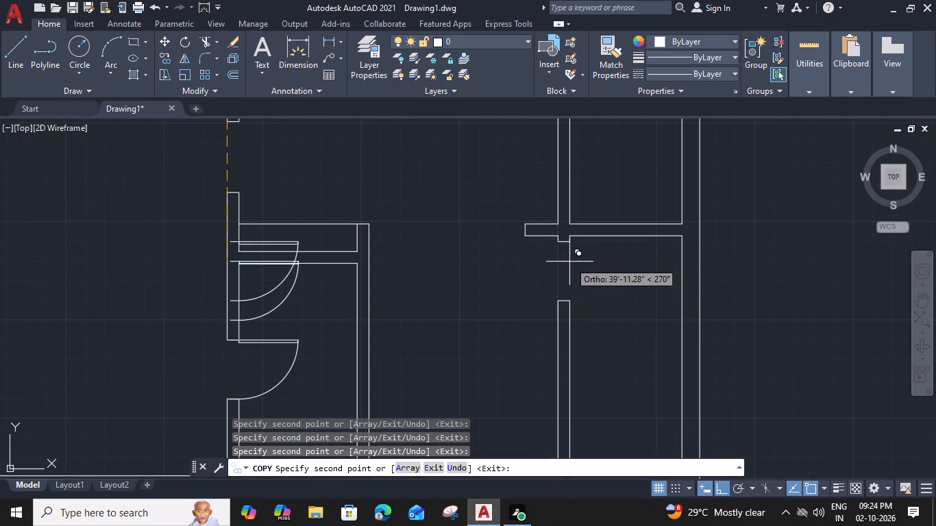
{"action": "left_click", "coordinate": [559, 243]}
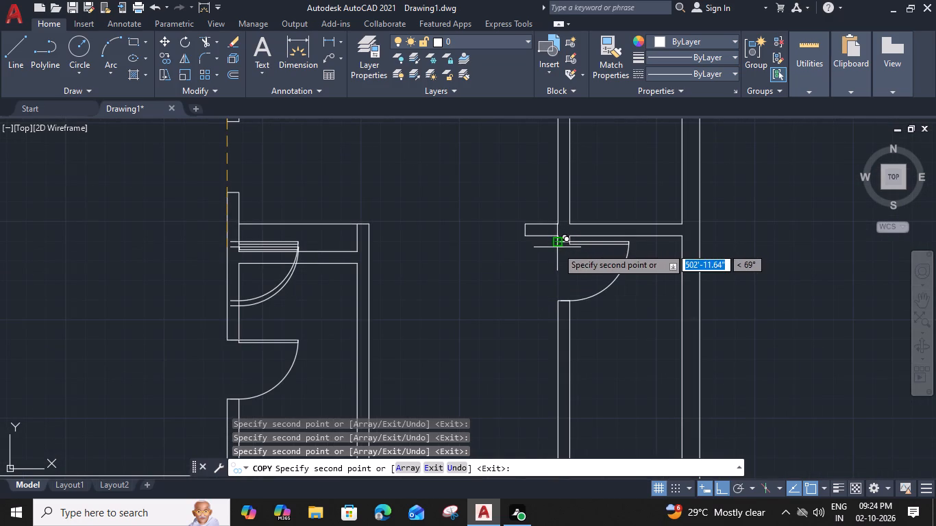
{"action": "key", "text": "Escape"}
Erase the stray door copy overlapping the walls just above the middle apartment's small south room door.
{"action": "left_click", "coordinate": [278, 279]}
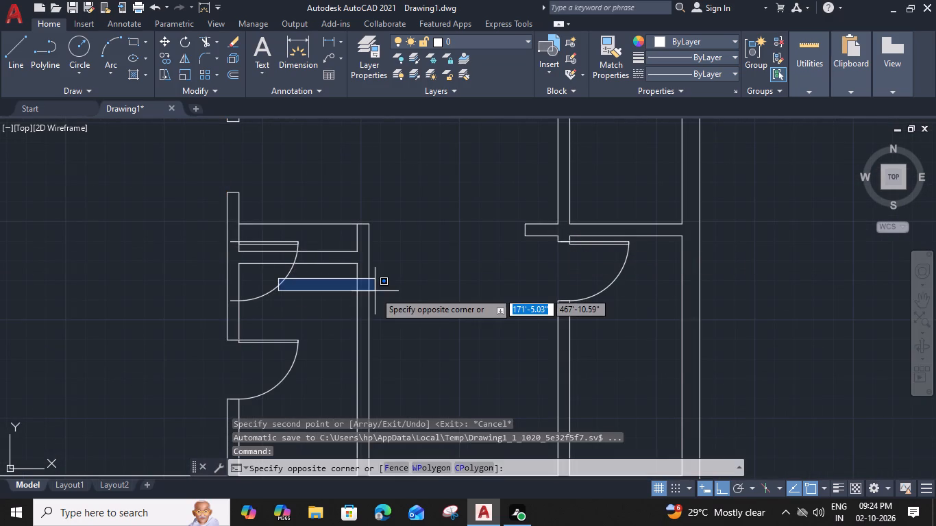
{"action": "left_click", "coordinate": [267, 293]}
{"action": "key", "text": "Delete"}
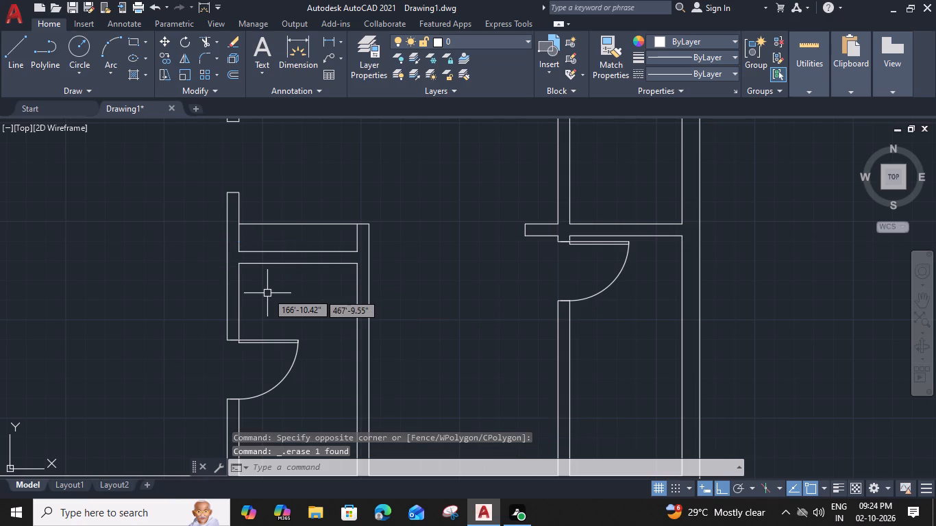
Flip the middle apartment's small north room door so it swings west into the room.
{"action": "scroll", "coordinate": [269, 293], "scroll_direction": "down", "scroll_amount": 2}
{"action": "middle_click_drag", "start_coordinate": [367, 294], "coordinate": [547, 340]}
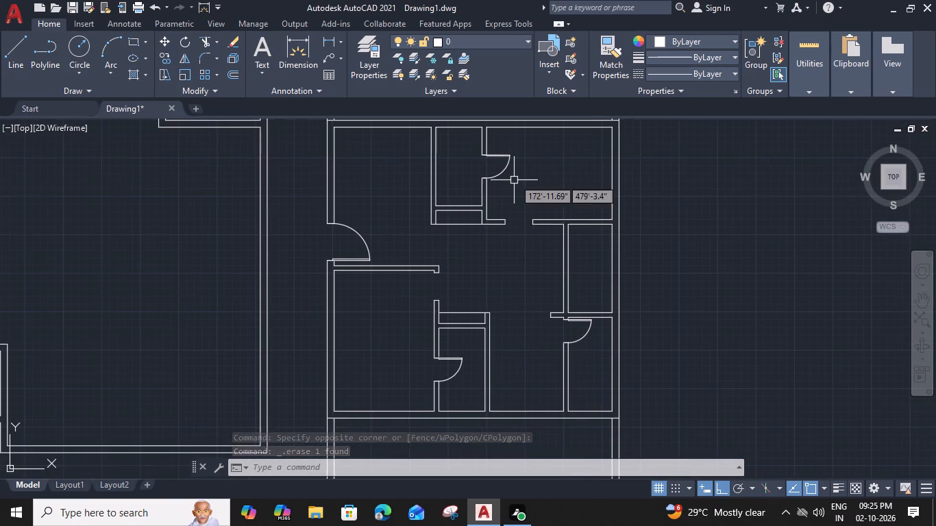
{"action": "left_click", "coordinate": [503, 172]}
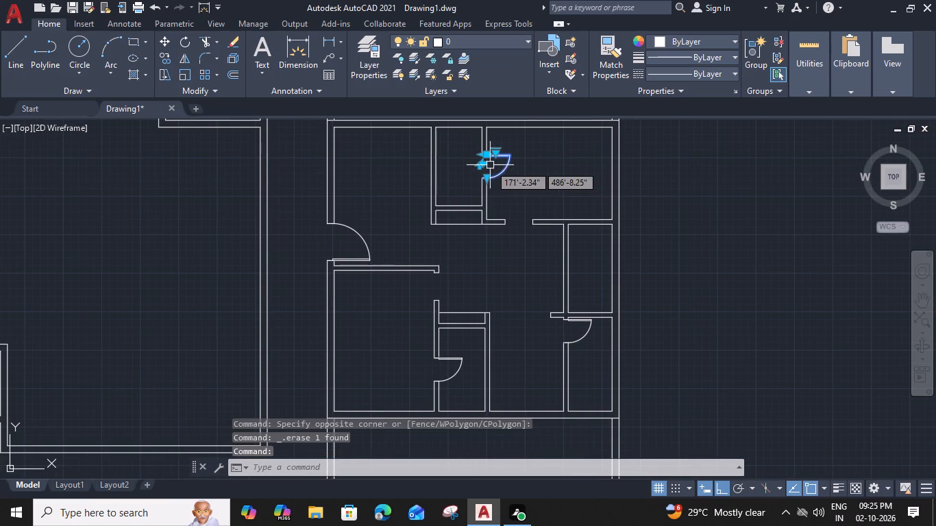
{"action": "left_click", "coordinate": [485, 163]}
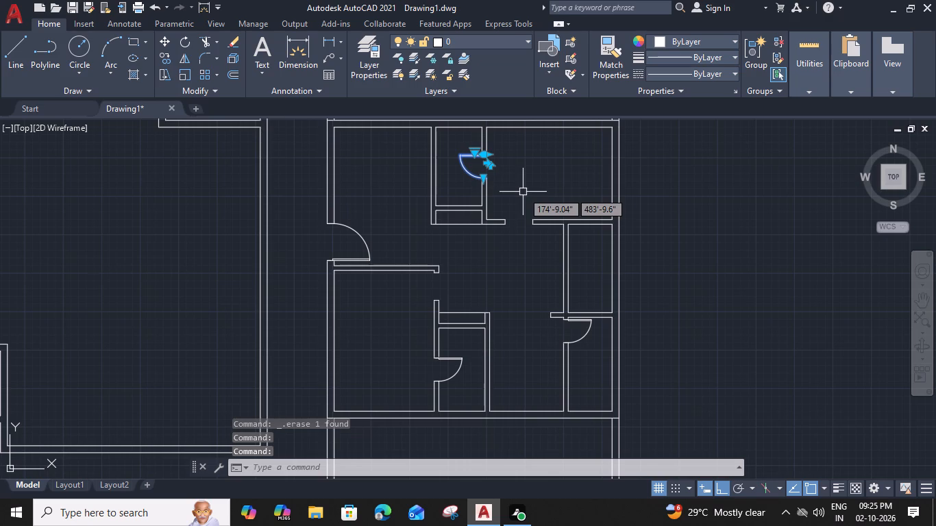
Flip the middle apartment's small north room door so it hinges on the south jamb.
{"action": "key", "text": "Escape"}
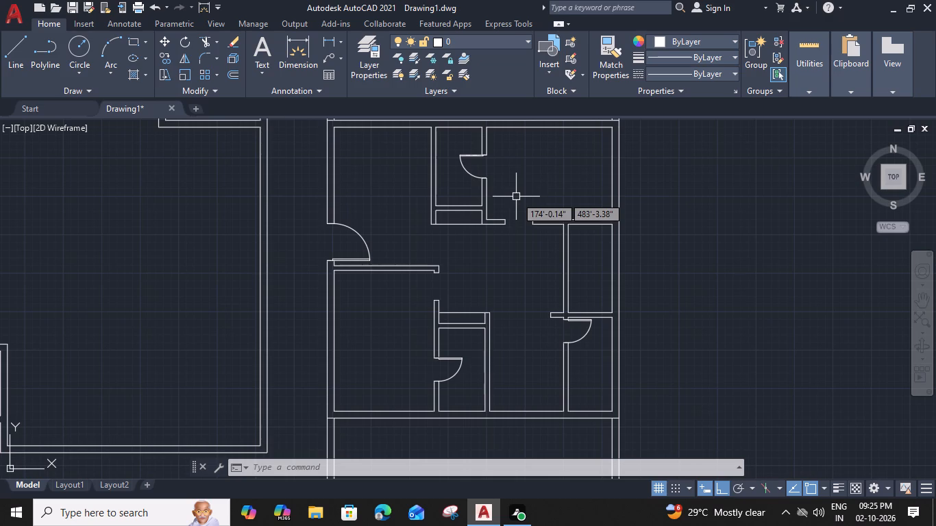
{"action": "left_click", "coordinate": [471, 171]}
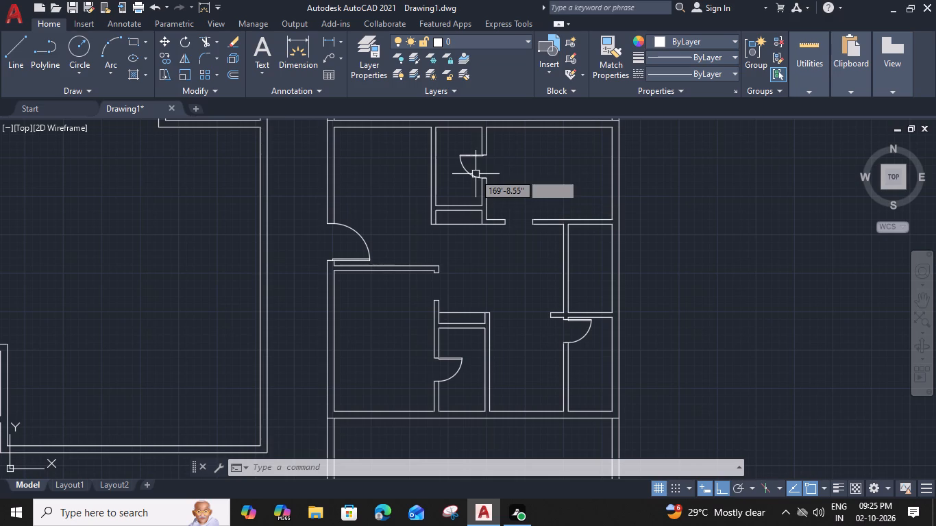
{"action": "left_click", "coordinate": [491, 167]}
{"action": "key", "text": "Escape"}
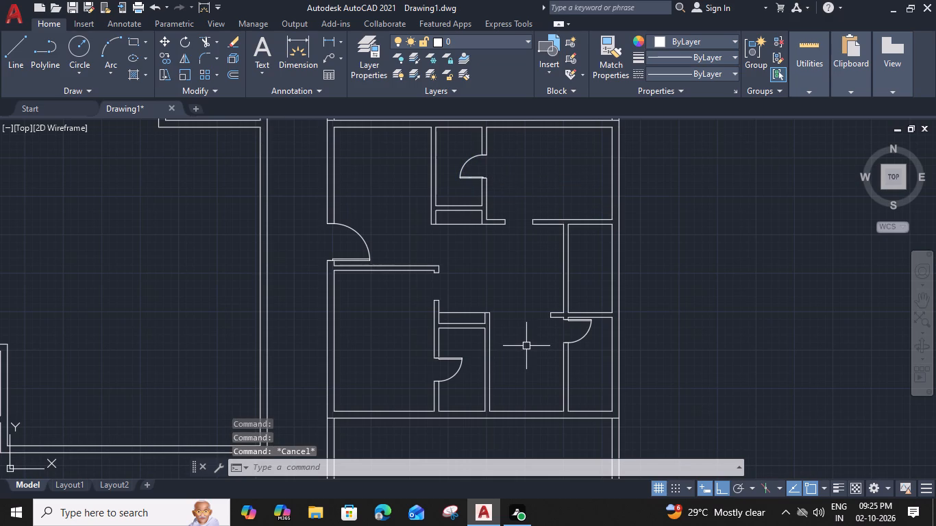
Flip the small north room door of the apartment just north of the middle one so it hinges on the south jamb.
{"action": "middle_click_drag", "start_coordinate": [516, 322], "coordinate": [537, 347]}
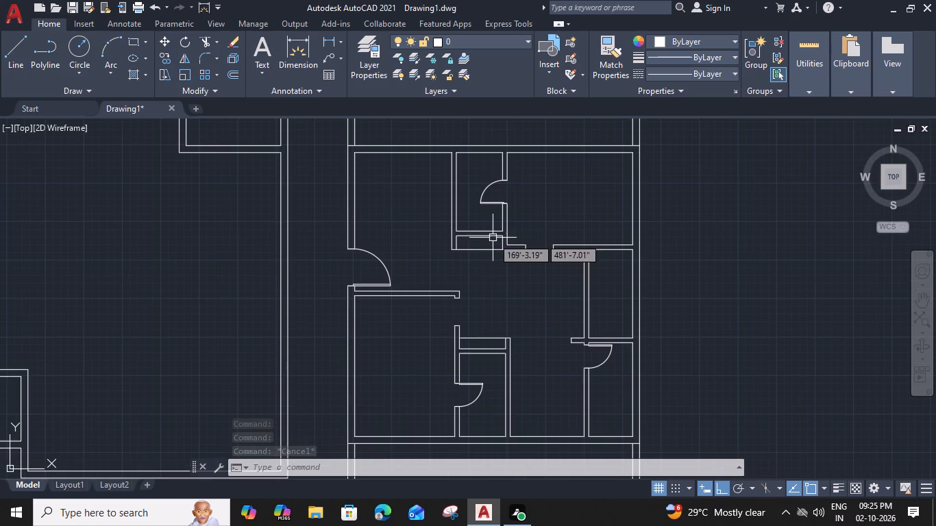
{"action": "scroll", "coordinate": [494, 253], "scroll_direction": "down", "scroll_amount": 1}
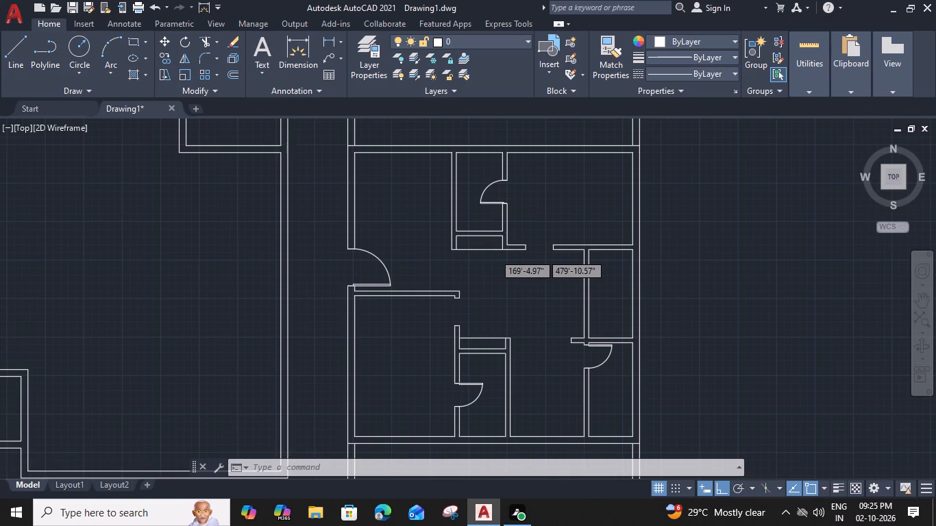
{"action": "middle_click_drag", "start_coordinate": [494, 253], "coordinate": [508, 396]}
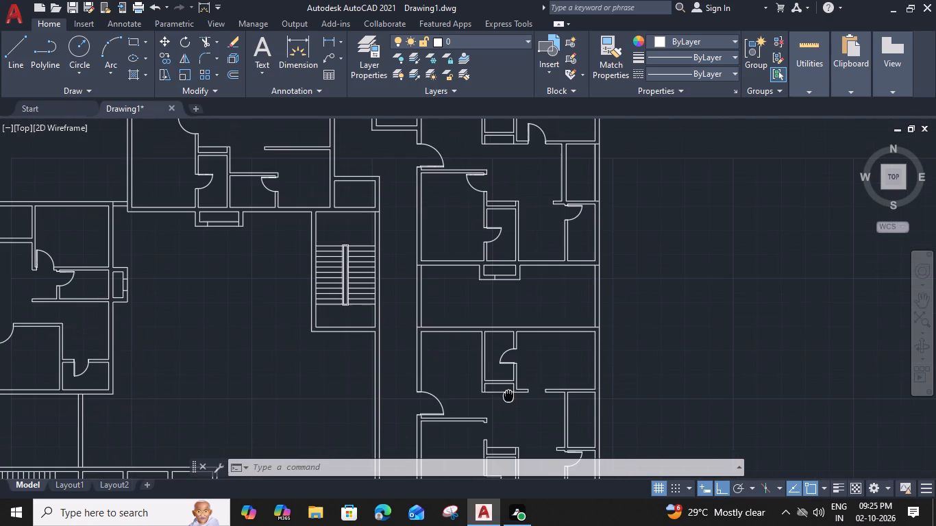
{"action": "middle_click_drag", "start_coordinate": [501, 262], "coordinate": [507, 155]}
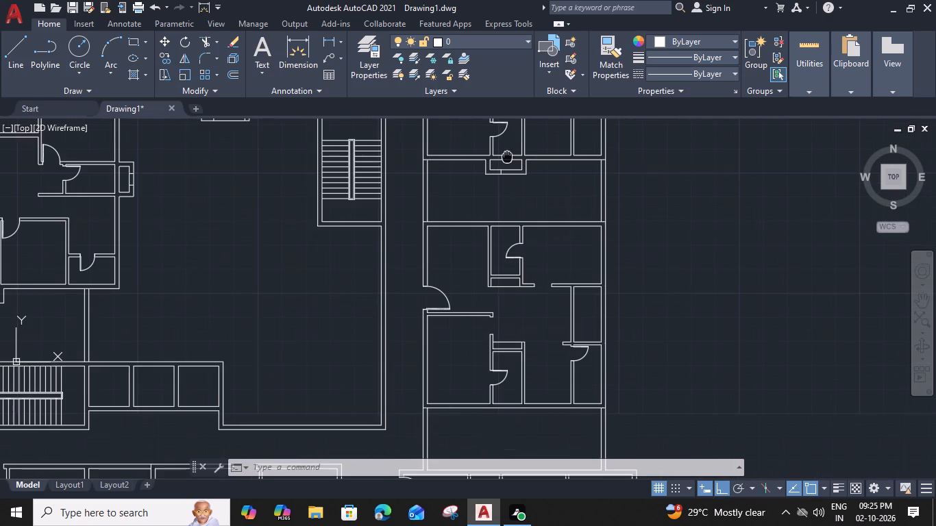
{"action": "middle_click_drag", "start_coordinate": [507, 155], "coordinate": [508, 172]}
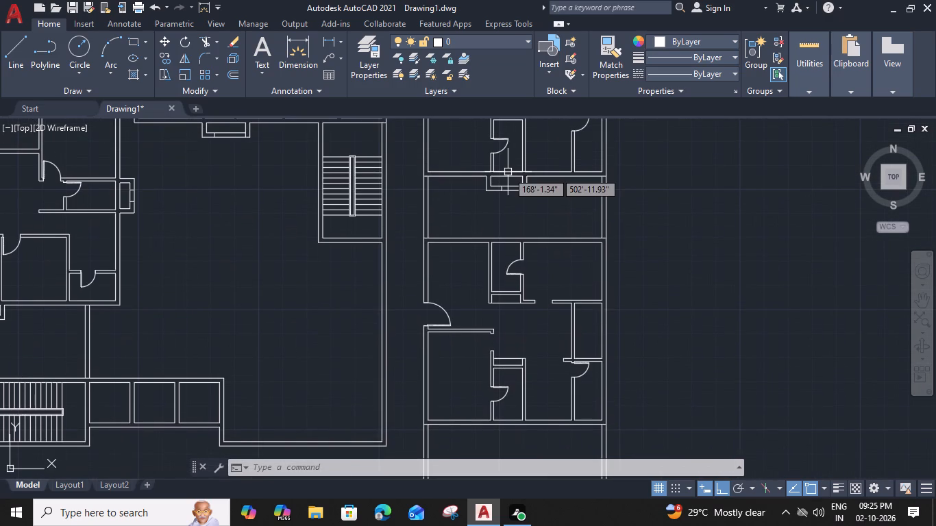
{"action": "middle_click_drag", "start_coordinate": [508, 173], "coordinate": [513, 403]}
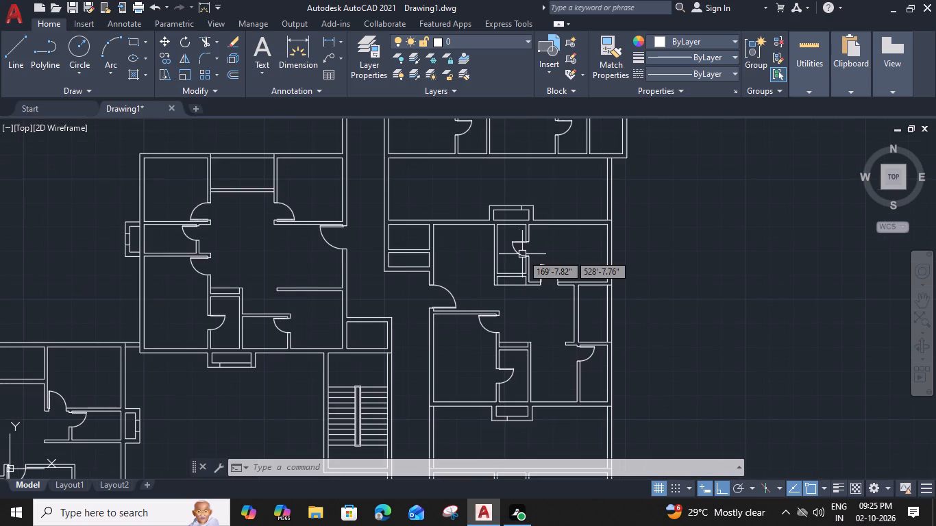
{"action": "left_click", "coordinate": [519, 253]}
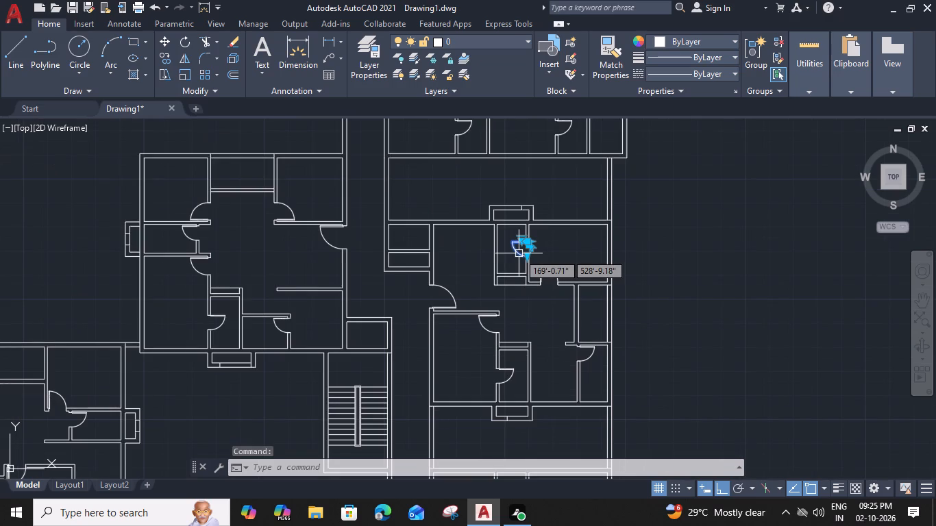
{"action": "scroll", "coordinate": [528, 238], "scroll_direction": "up", "scroll_amount": 3}
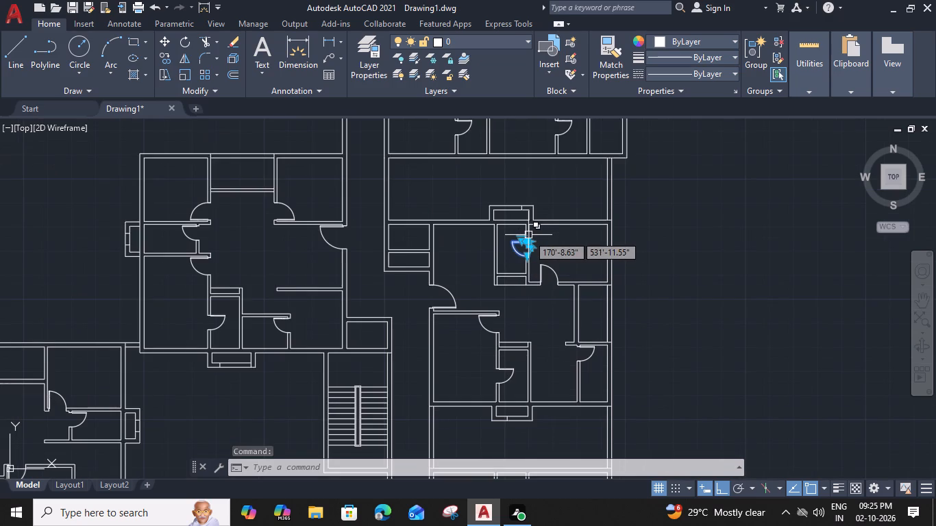
{"action": "left_click", "coordinate": [545, 273]}
Flip the southeast corner apartment's small north room door so it swings west into the room and hinges on the south jamb.
{"action": "scroll", "coordinate": [546, 269], "scroll_direction": "down", "scroll_amount": 3}
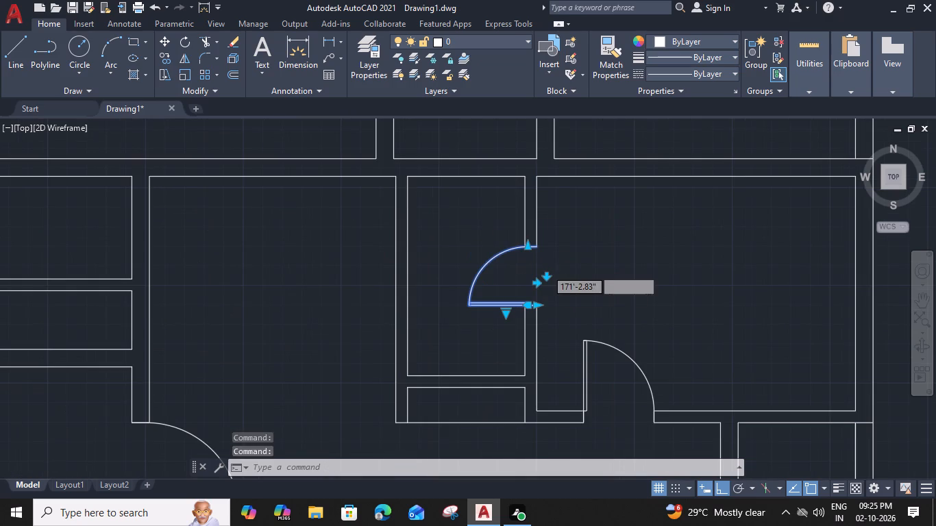
{"action": "middle_click_drag", "start_coordinate": [561, 241], "coordinate": [555, 423]}
{"action": "middle_click_drag", "start_coordinate": [565, 245], "coordinate": [552, 477]}
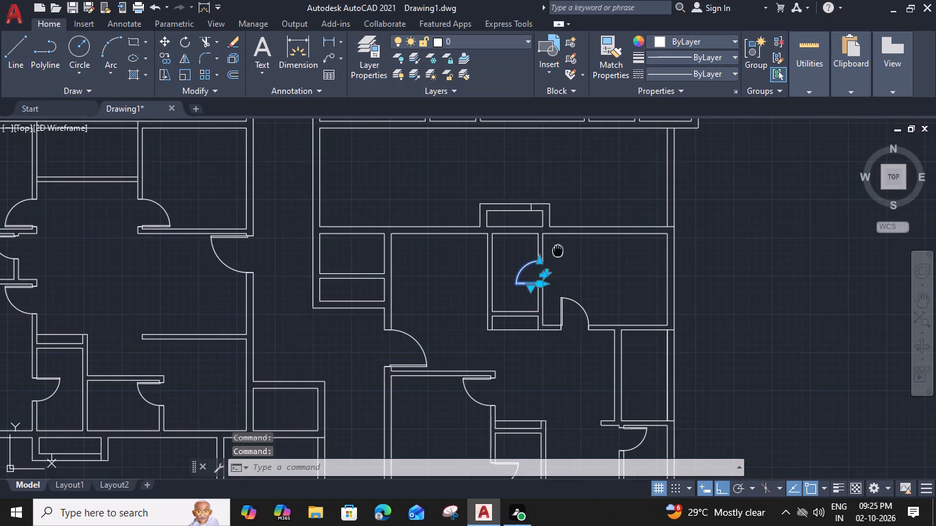
{"action": "scroll", "coordinate": [565, 325], "scroll_direction": "down", "scroll_amount": 2}
{"action": "middle_click_drag", "start_coordinate": [565, 368], "coordinate": [559, 137]}
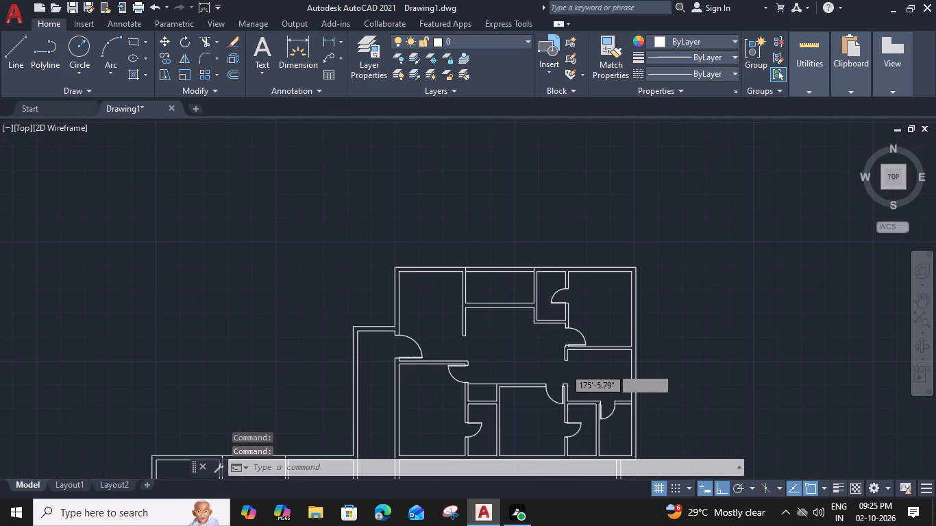
{"action": "middle_click_drag", "start_coordinate": [544, 331], "coordinate": [540, 209]}
{"action": "scroll", "coordinate": [547, 321], "scroll_direction": "up", "scroll_amount": 1}
{"action": "middle_click_drag", "start_coordinate": [547, 321], "coordinate": [554, 190]}
{"action": "middle_click_drag", "start_coordinate": [533, 429], "coordinate": [532, 308]}
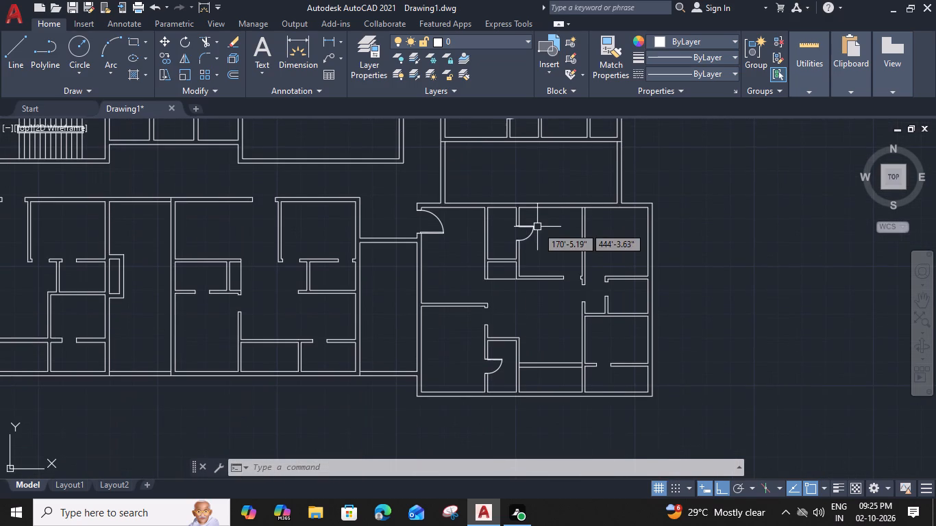
{"action": "left_click", "coordinate": [534, 229]}
{"action": "scroll", "coordinate": [515, 229], "scroll_direction": "up", "scroll_amount": 3}
{"action": "left_click", "coordinate": [528, 234]}
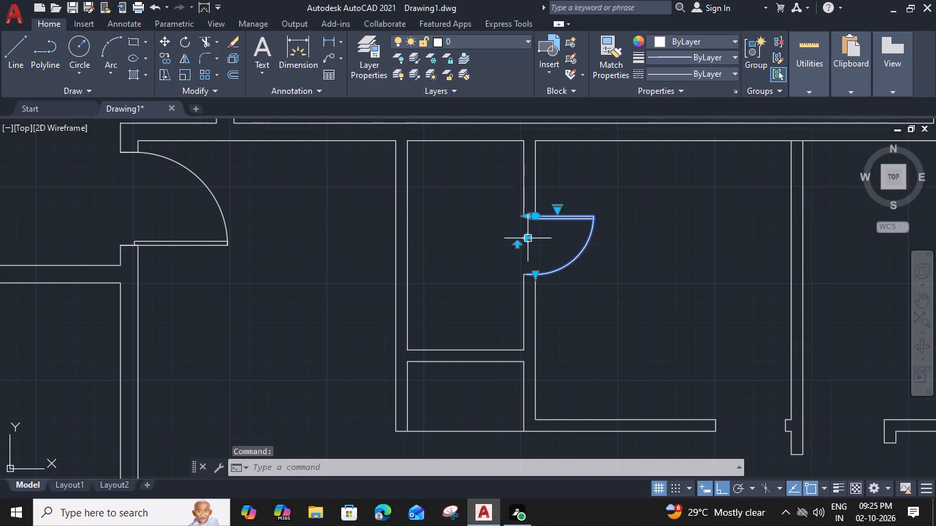
{"action": "left_click", "coordinate": [542, 242]}
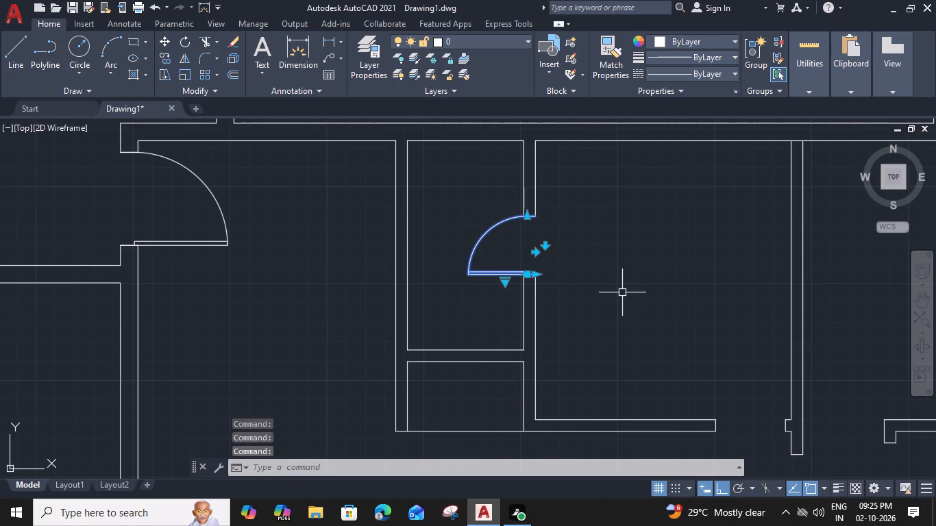
{"action": "key", "text": "Escape"}
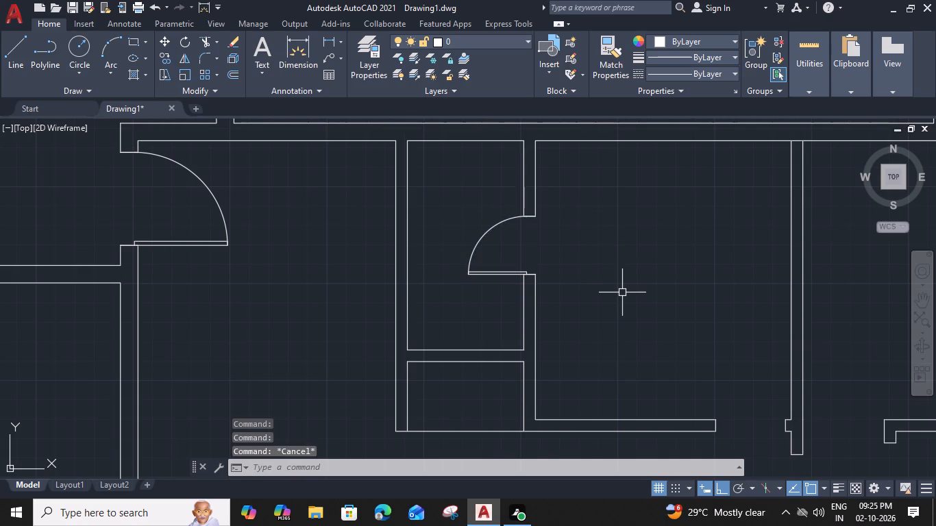
Copy the southwest room door of the apartment north of the middle one to the north jamb's east corner of the middle apartment's southwest room opening.
{"action": "scroll", "coordinate": [624, 296], "scroll_direction": "down", "scroll_amount": 2}
{"action": "middle_click_drag", "start_coordinate": [637, 330], "coordinate": [635, 333]}
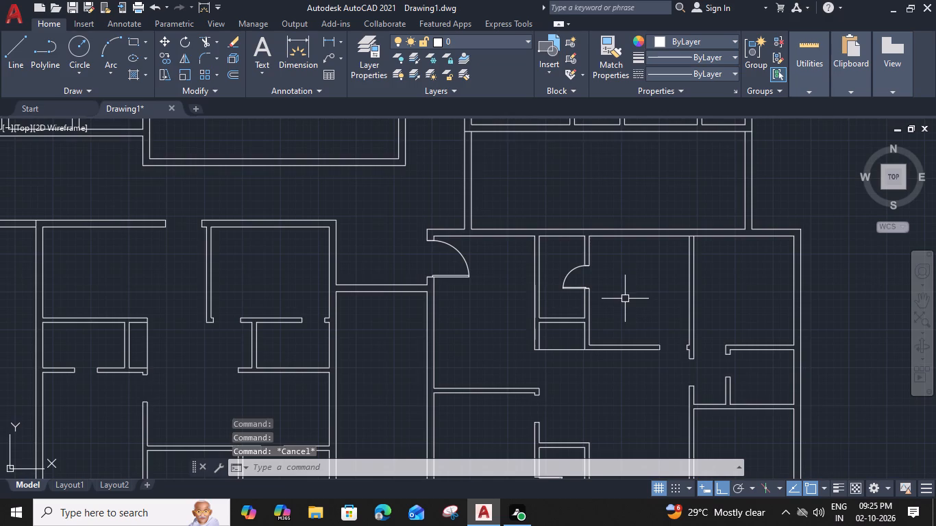
{"action": "middle_click_drag", "start_coordinate": [635, 333], "coordinate": [611, 221]}
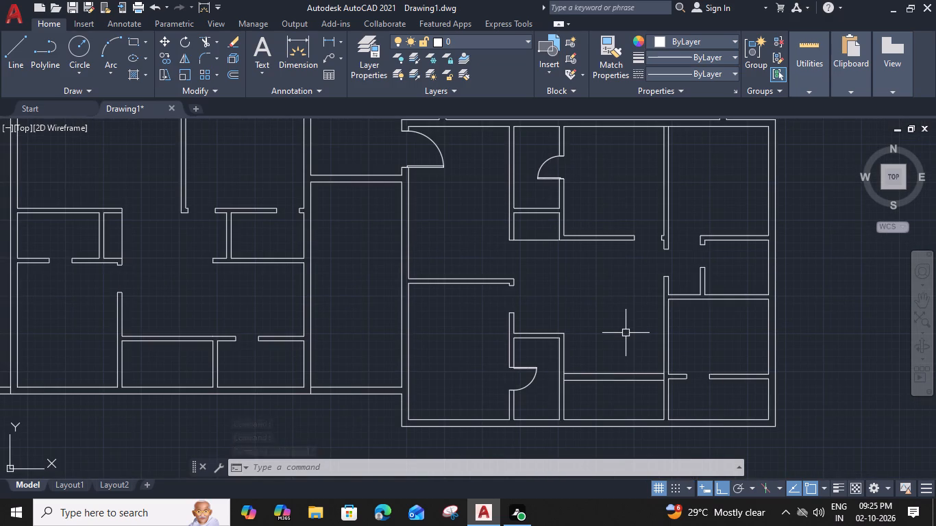
{"action": "scroll", "coordinate": [626, 333], "scroll_direction": "down", "scroll_amount": 1}
{"action": "middle_click_drag", "start_coordinate": [626, 334], "coordinate": [620, 399]}
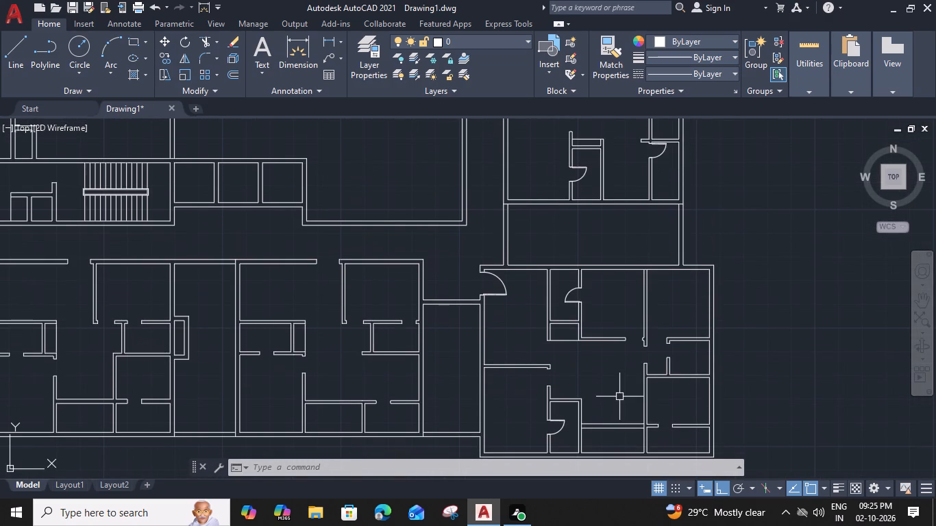
{"action": "middle_click_drag", "start_coordinate": [667, 392], "coordinate": [648, 358]}
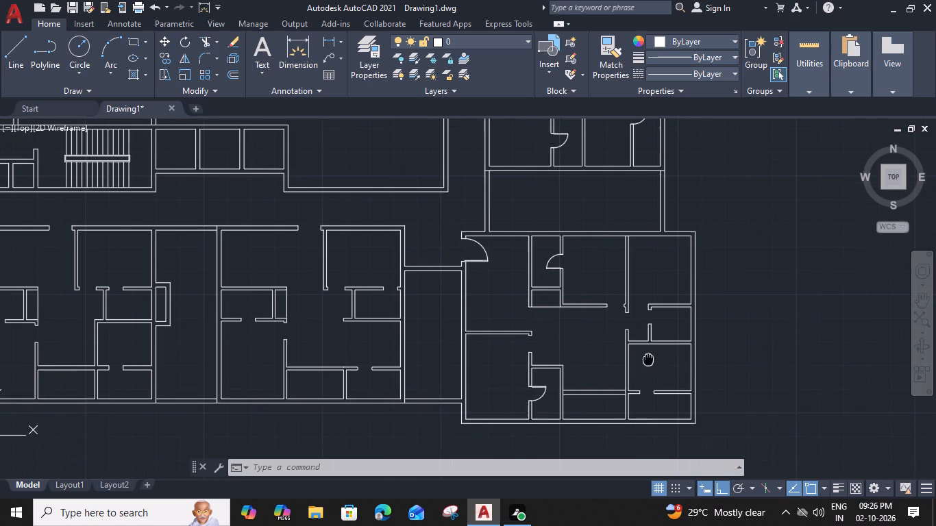
{"action": "middle_click_drag", "start_coordinate": [648, 358], "coordinate": [650, 371]}
{"action": "scroll", "coordinate": [493, 345], "scroll_direction": "down", "scroll_amount": 1}
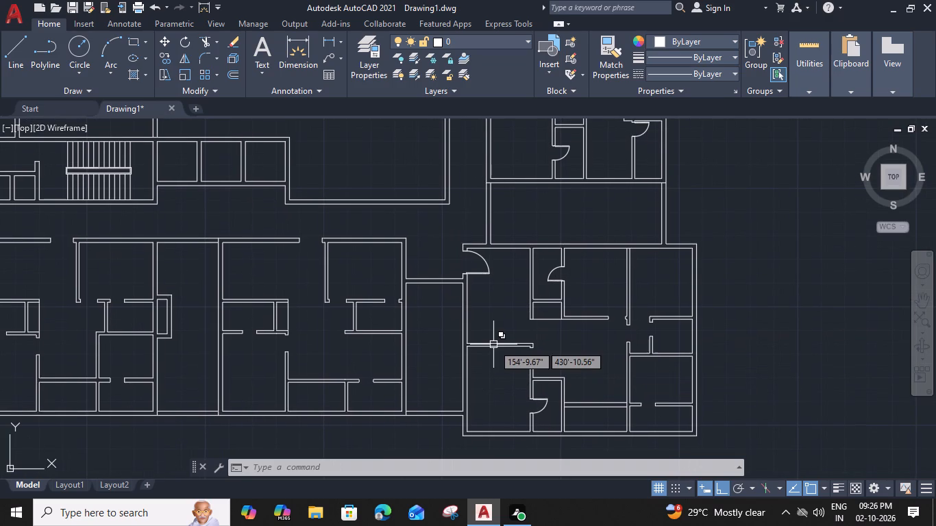
{"action": "middle_click_drag", "start_coordinate": [541, 297], "coordinate": [541, 360]}
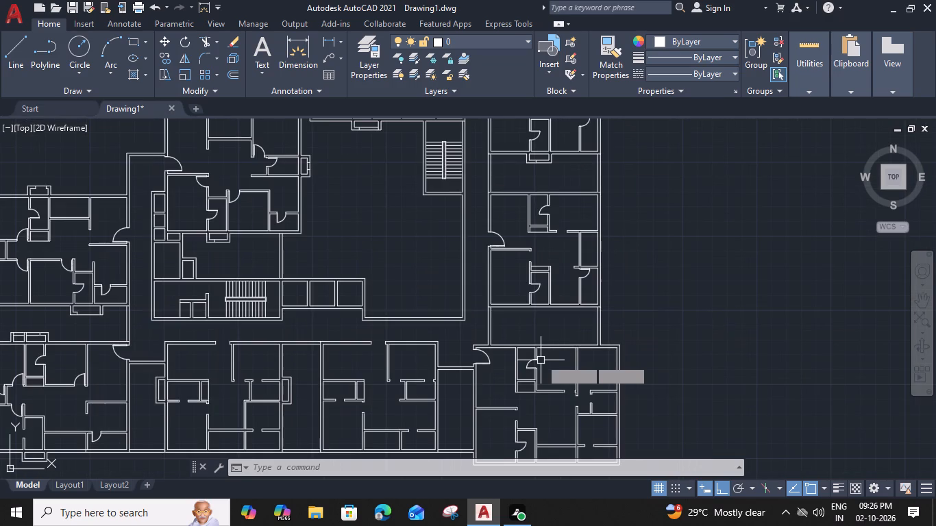
{"action": "middle_click_drag", "start_coordinate": [535, 249], "coordinate": [538, 328]}
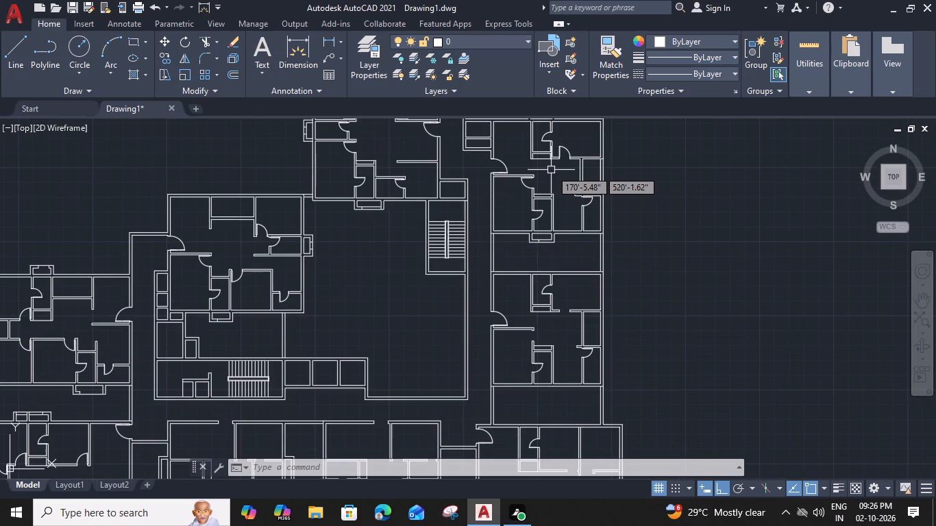
{"action": "left_click", "coordinate": [524, 183]}
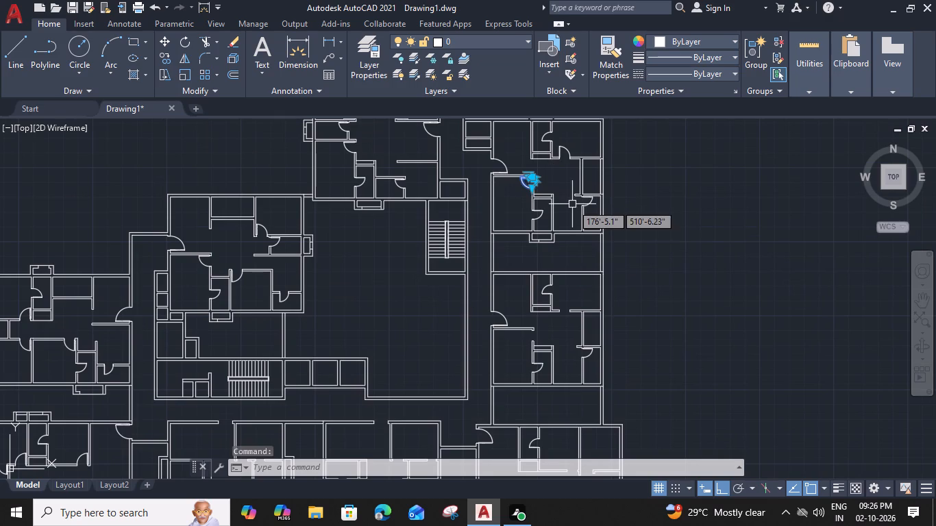
{"action": "type", "text": "co"}
{"action": "key", "text": "space"}
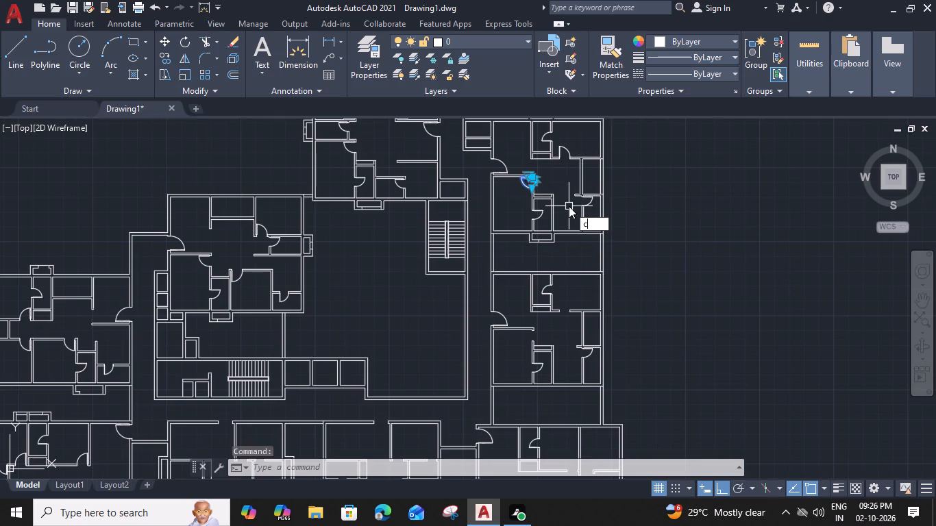
{"action": "scroll", "coordinate": [524, 182], "scroll_direction": "up", "scroll_amount": 3}
{"action": "left_click", "coordinate": [563, 165]}
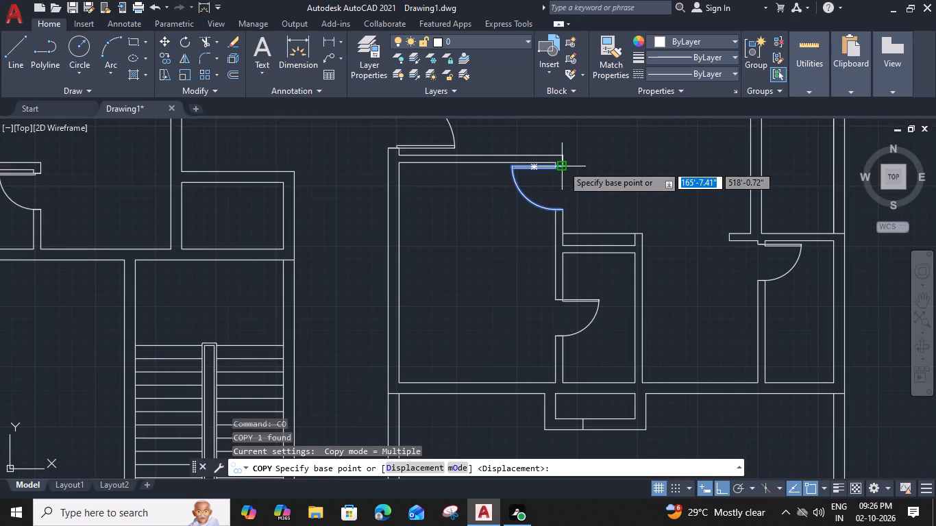
{"action": "scroll", "coordinate": [563, 177], "scroll_direction": "down", "scroll_amount": 3}
{"action": "scroll", "coordinate": [565, 334], "scroll_direction": "up", "scroll_amount": 3}
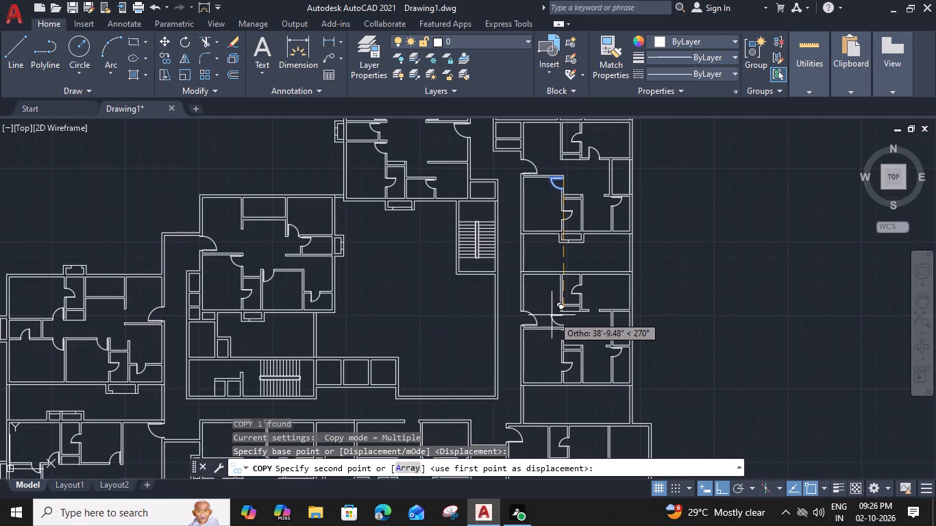
{"action": "left_click", "coordinate": [562, 328]}
Place another copy of the door at the north jamb's east corner of the southeast corner apartment's southwest room opening.
{"action": "scroll", "coordinate": [563, 334], "scroll_direction": "down", "scroll_amount": 2}
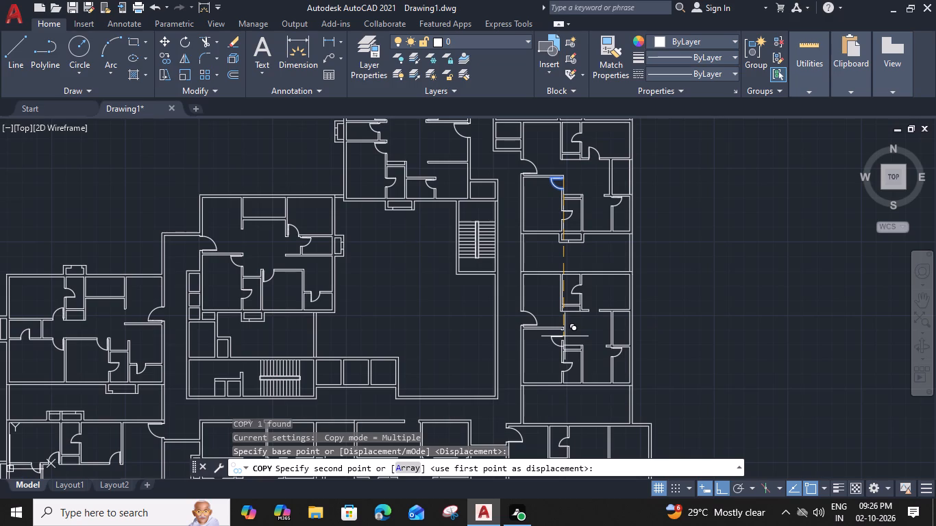
{"action": "middle_click_drag", "start_coordinate": [569, 377], "coordinate": [552, 199]}
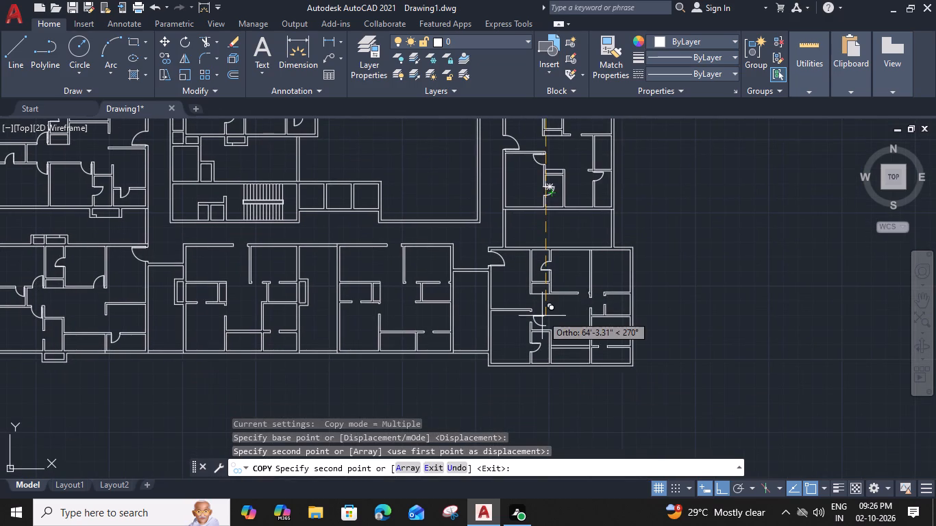
{"action": "scroll", "coordinate": [528, 325], "scroll_direction": "up", "scroll_amount": 3}
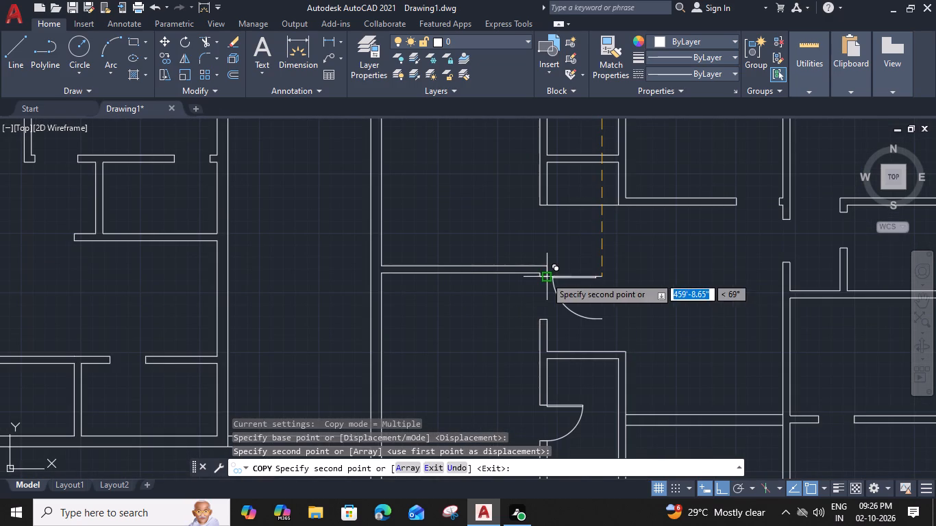
{"action": "left_click", "coordinate": [545, 277]}
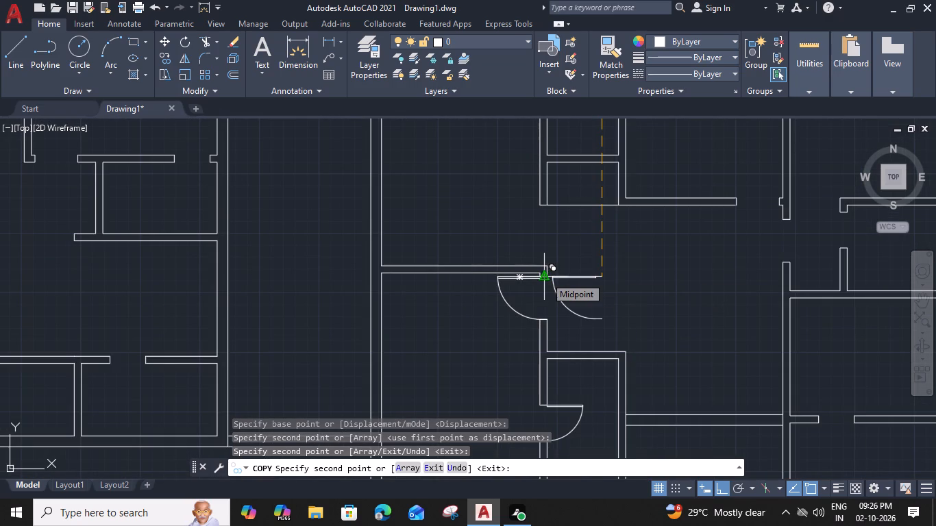
Copy the southeast corner apartment's southwest room door to the north jamb's east corner of the opening in its eastern partition wall.
{"action": "scroll", "coordinate": [591, 269], "scroll_direction": "down", "scroll_amount": 3}
{"action": "middle_click_drag", "start_coordinate": [639, 270], "coordinate": [626, 299]}
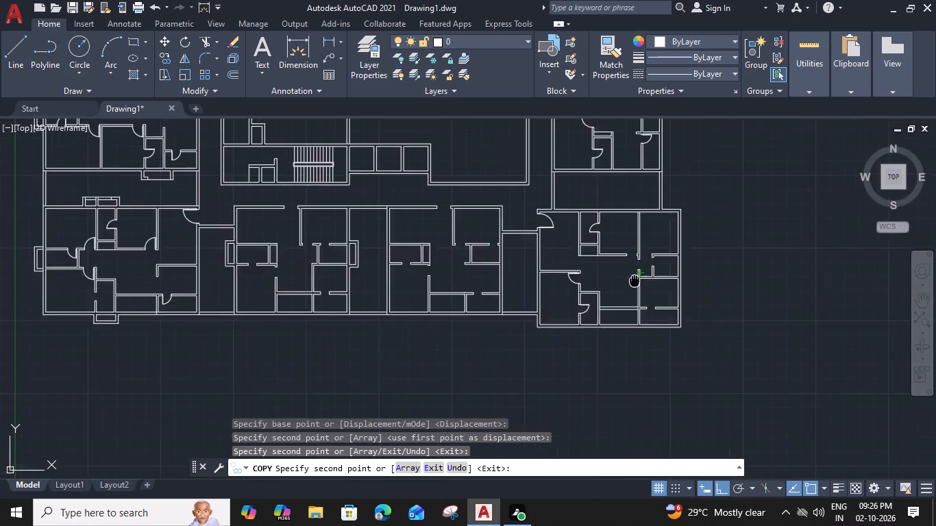
{"action": "middle_click_drag", "start_coordinate": [626, 299], "coordinate": [596, 427]}
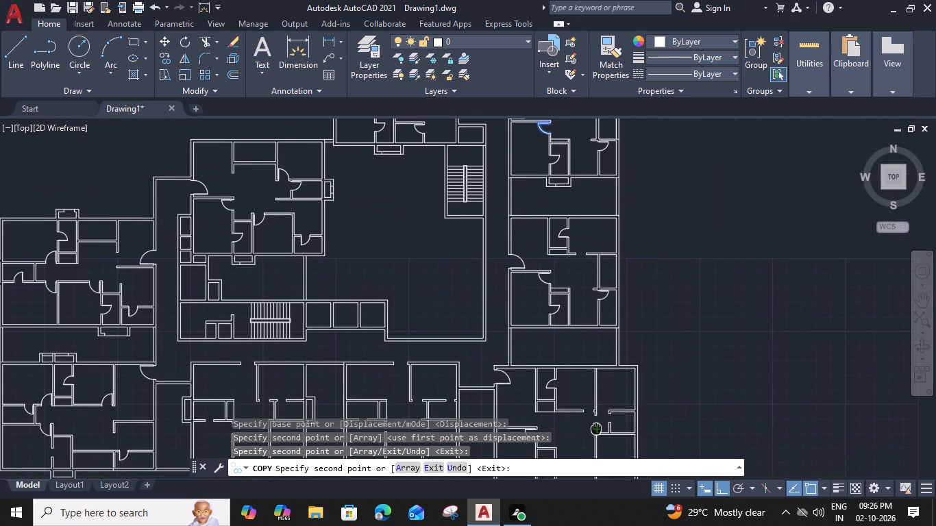
{"action": "middle_click_drag", "start_coordinate": [596, 427], "coordinate": [592, 375]}
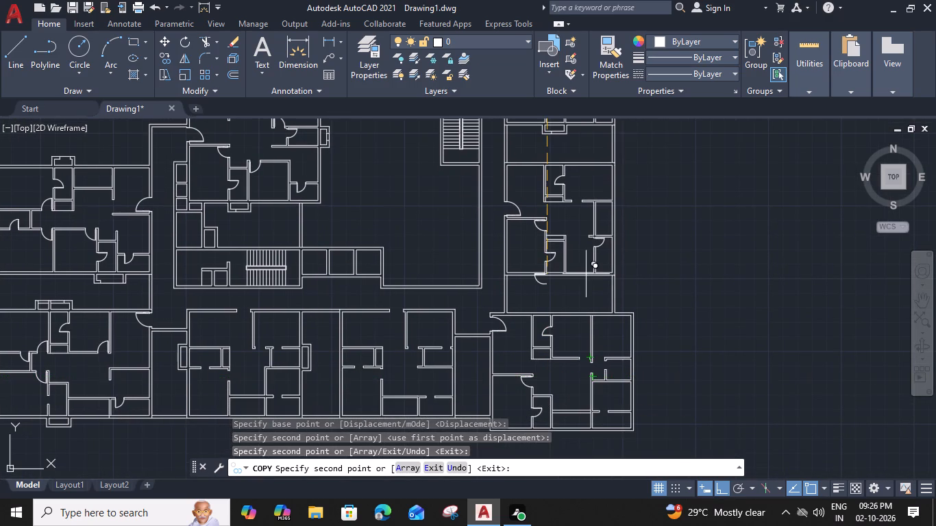
{"action": "key", "text": "Escape"}
{"action": "middle_click_drag", "start_coordinate": [582, 208], "coordinate": [578, 377]}
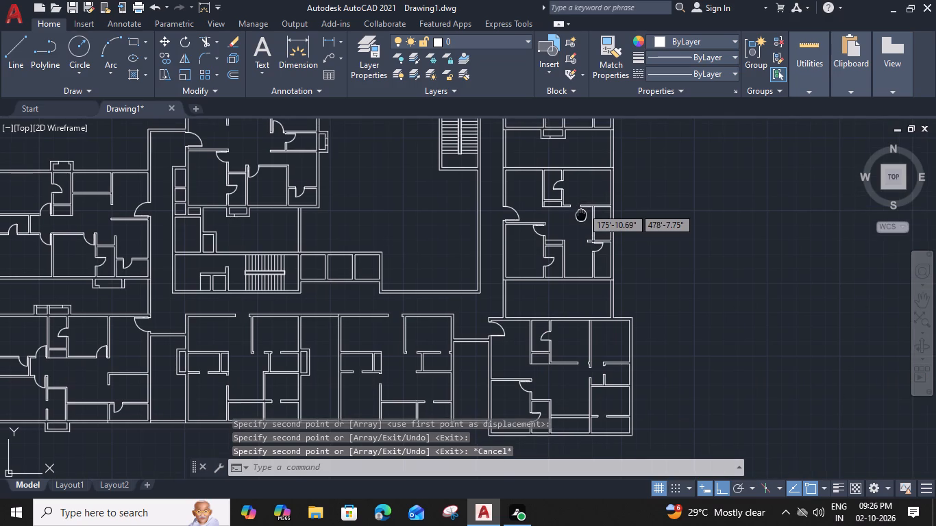
{"action": "middle_click_drag", "start_coordinate": [578, 377], "coordinate": [557, 187]}
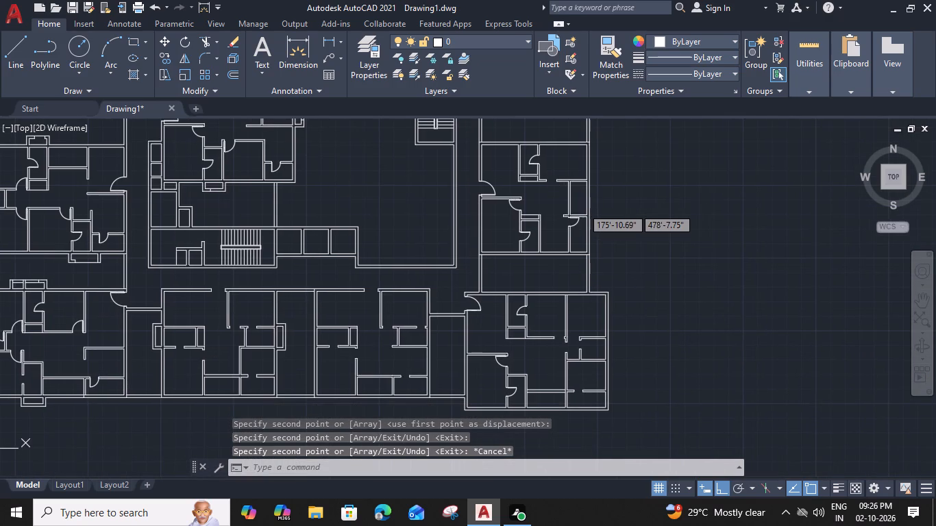
{"action": "left_click", "coordinate": [499, 364]}
{"action": "key", "text": "c"}
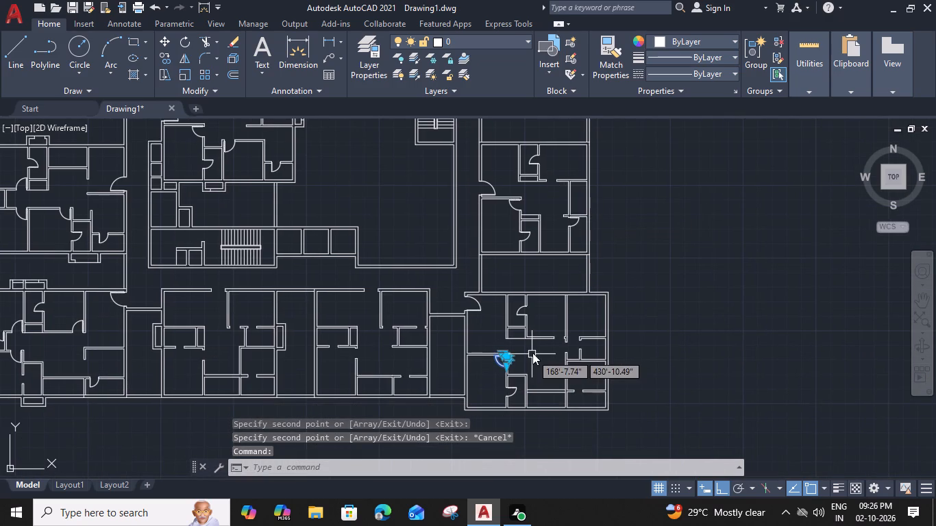
{"action": "type", "text": "o"}
{"action": "key", "text": "space"}
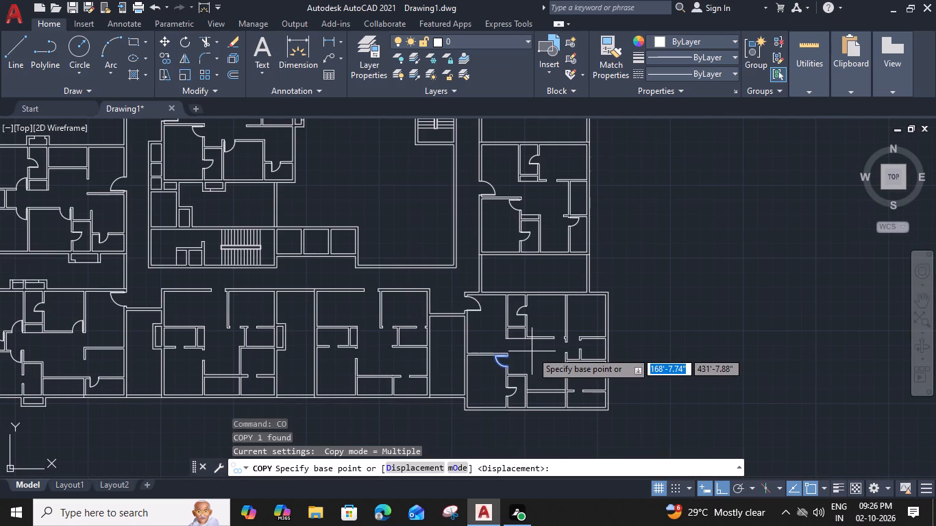
{"action": "middle_click_drag", "start_coordinate": [527, 331], "coordinate": [526, 286]}
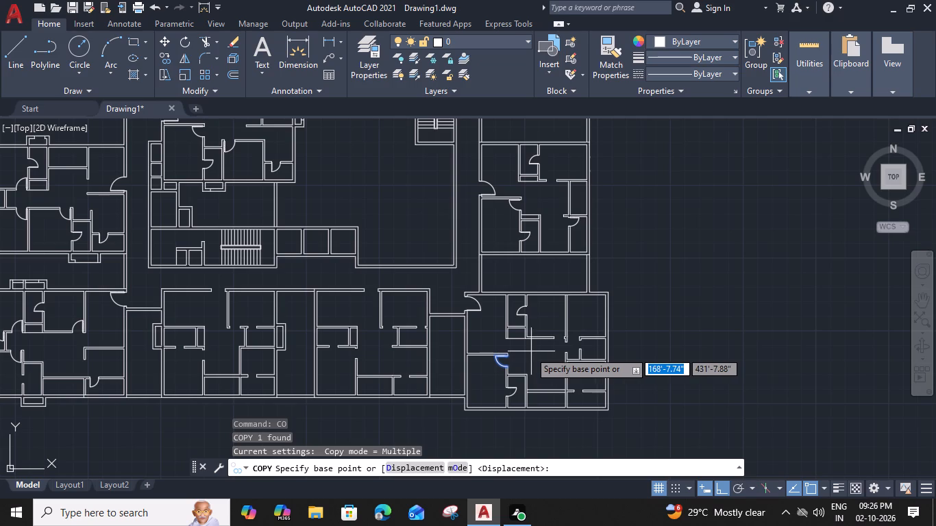
{"action": "middle_click_drag", "start_coordinate": [526, 286], "coordinate": [524, 280]}
{"action": "scroll", "coordinate": [499, 316], "scroll_direction": "up", "scroll_amount": 4}
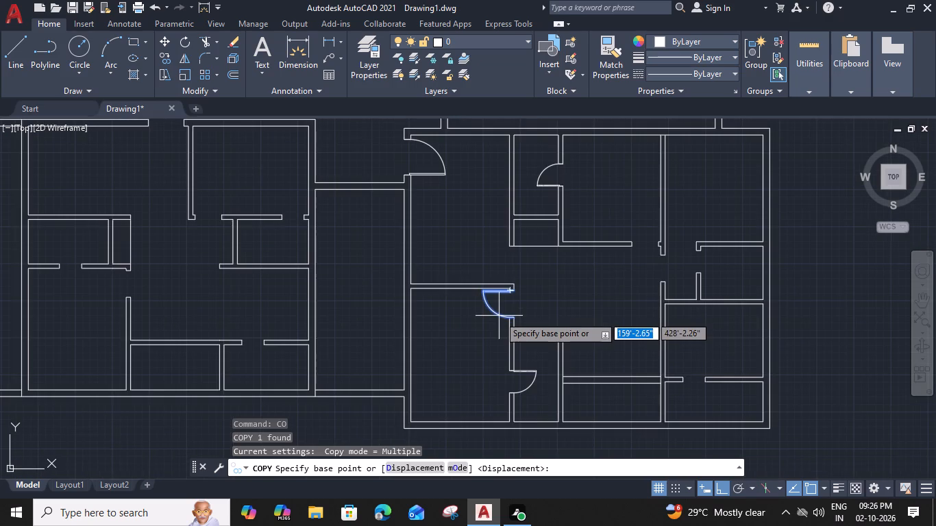
{"action": "left_click", "coordinate": [538, 256]}
{"action": "scroll", "coordinate": [538, 258], "scroll_direction": "down", "scroll_amount": 2}
{"action": "middle_click_drag", "start_coordinate": [592, 248], "coordinate": [491, 323]}
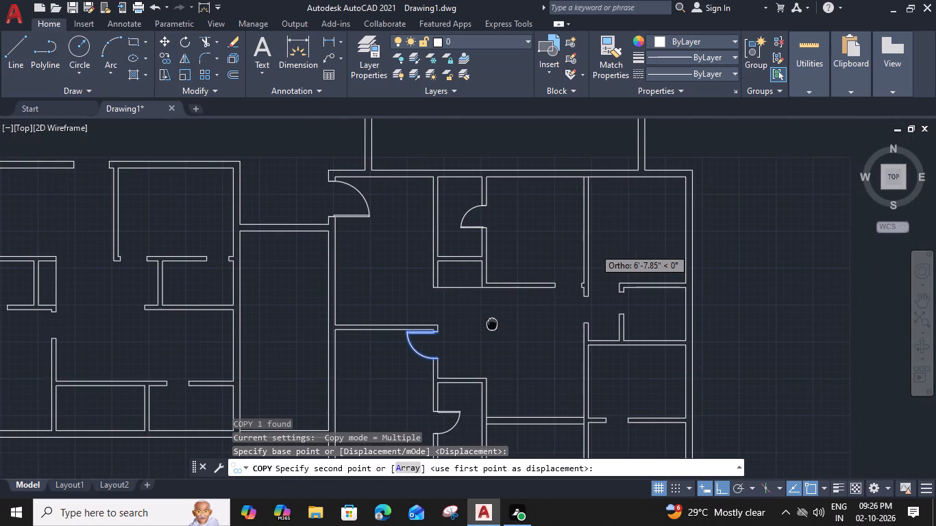
{"action": "scroll", "coordinate": [576, 295], "scroll_direction": "up", "scroll_amount": 3}
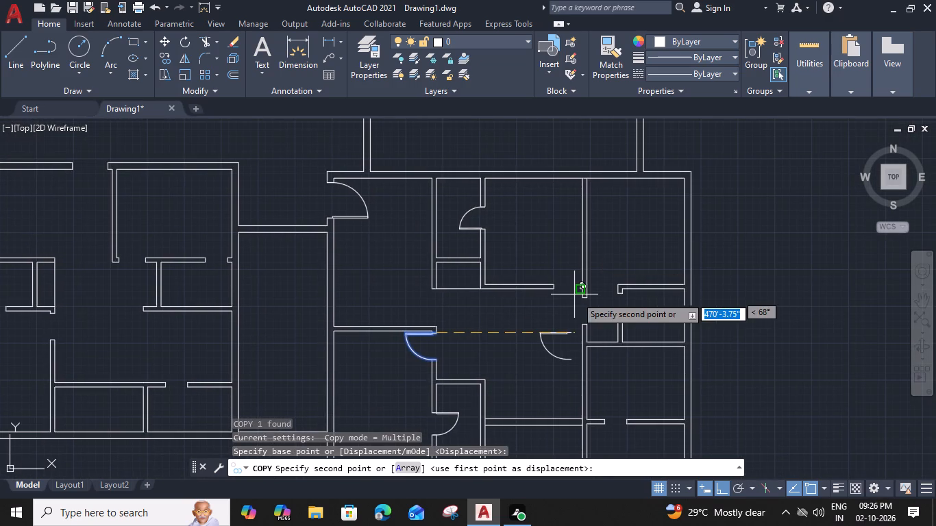
{"action": "left_click", "coordinate": [621, 300]}
{"action": "key", "text": "Escape"}
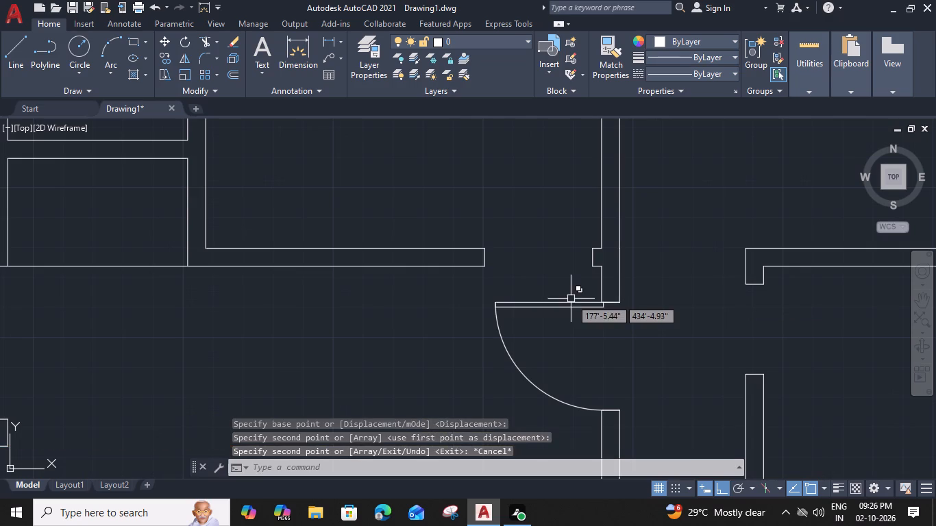
Flip the copied door in the eastern partition opening so it swings east and hinges on the south jamb.
{"action": "left_click", "coordinate": [571, 305]}
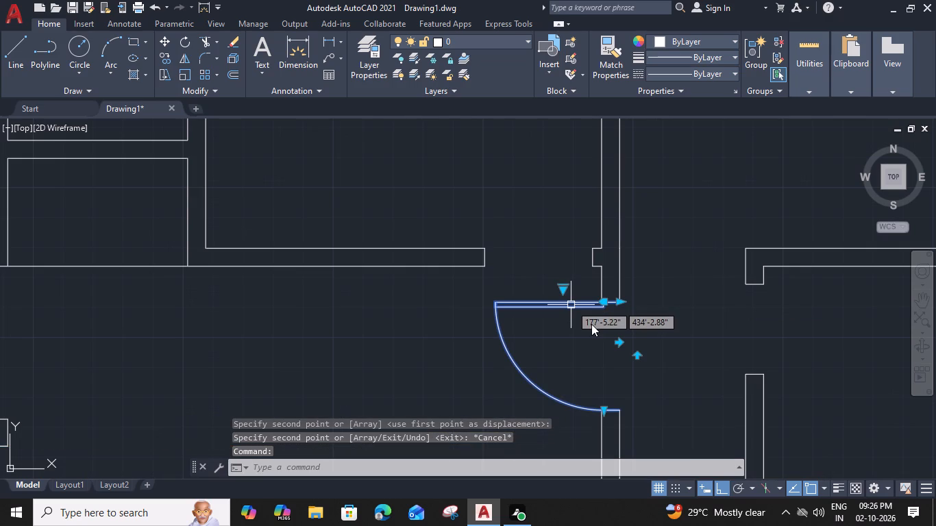
{"action": "left_click", "coordinate": [618, 343]}
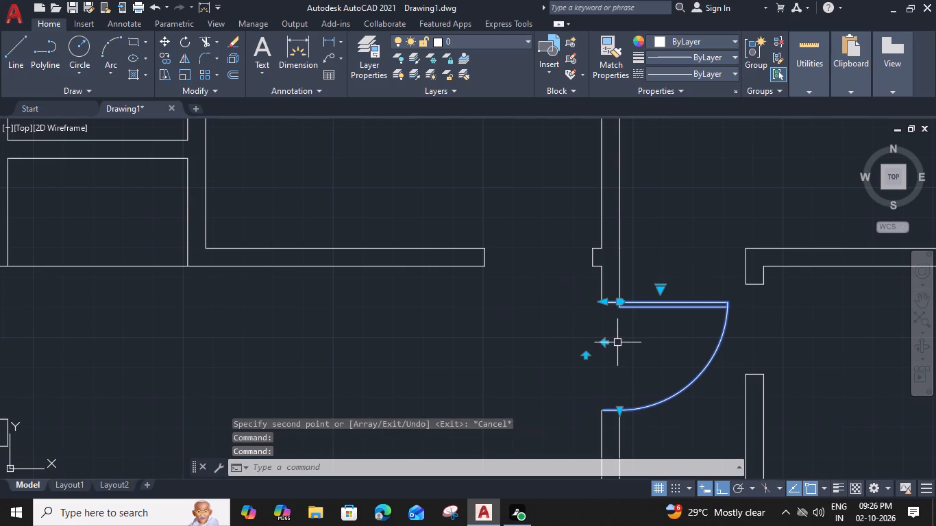
{"action": "key", "text": "Escape"}
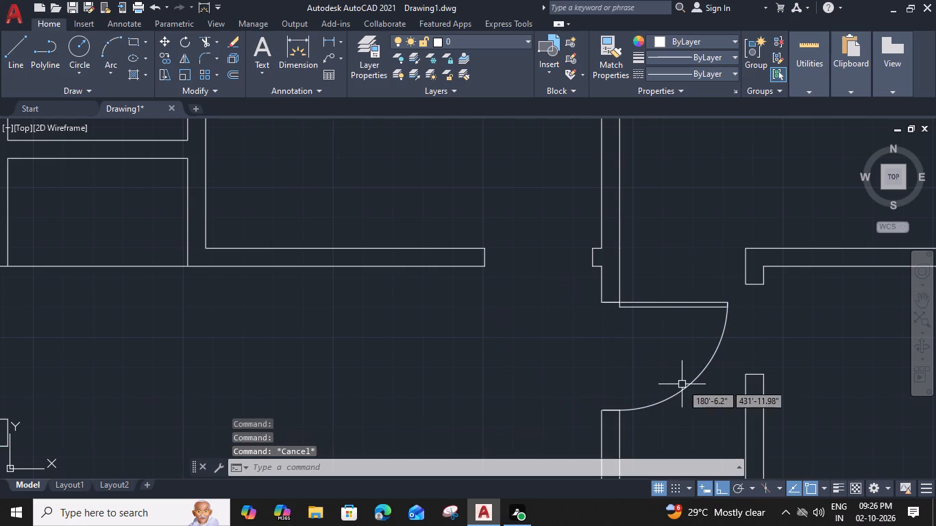
{"action": "left_click", "coordinate": [658, 306]}
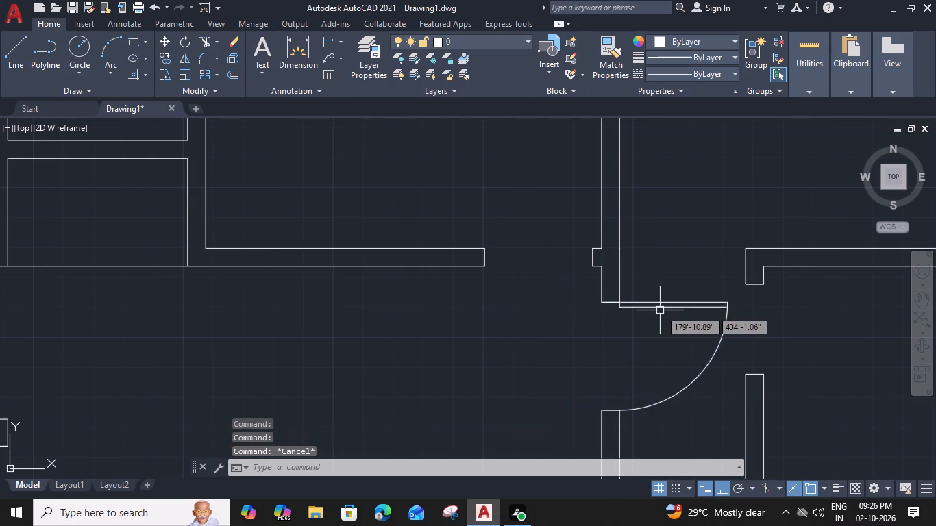
{"action": "left_click", "coordinate": [586, 355]}
{"action": "key", "text": "Escape"}
Copy the middle apartment's small south room door to the north jamb's west corner of the southeast corner apartment's small east room opening.
{"action": "scroll", "coordinate": [610, 344], "scroll_direction": "down", "scroll_amount": 2}
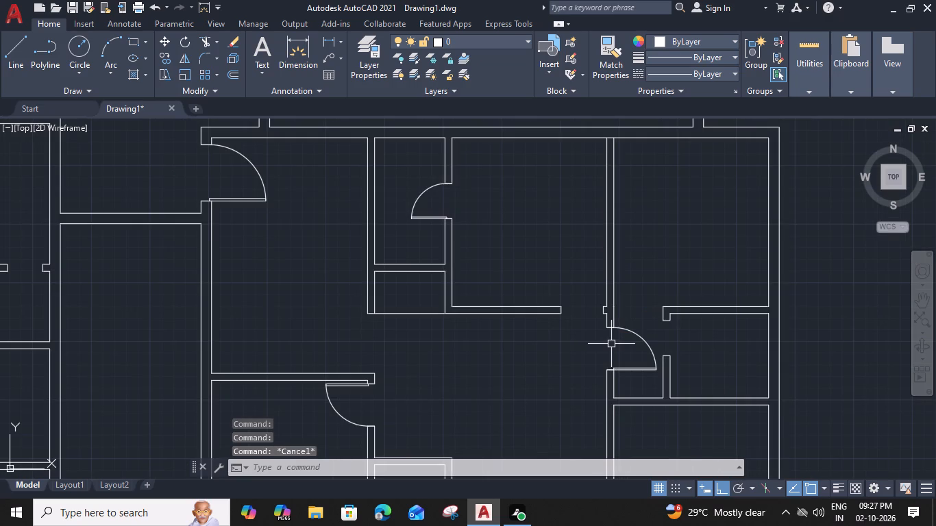
{"action": "scroll", "coordinate": [594, 304], "scroll_direction": "down", "scroll_amount": 2}
{"action": "middle_click_drag", "start_coordinate": [582, 294], "coordinate": [589, 297]}
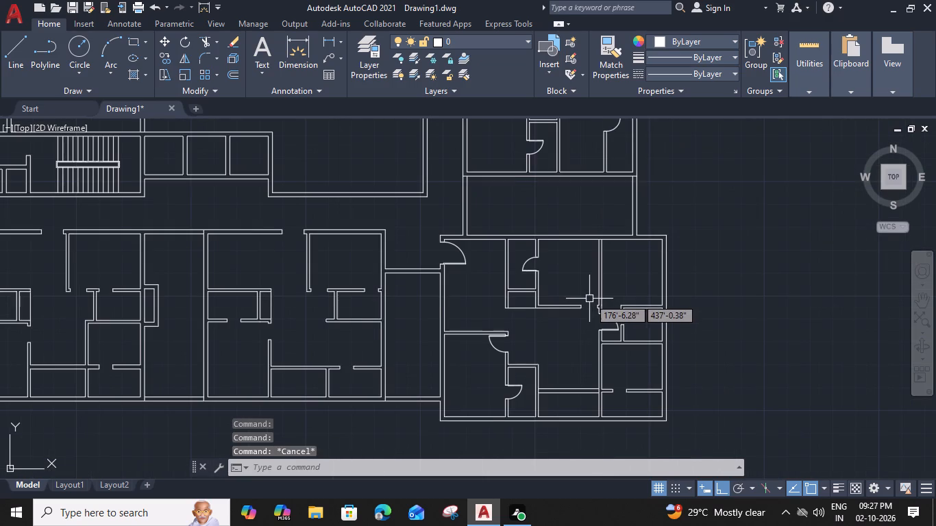
{"action": "middle_click_drag", "start_coordinate": [589, 297], "coordinate": [593, 379]}
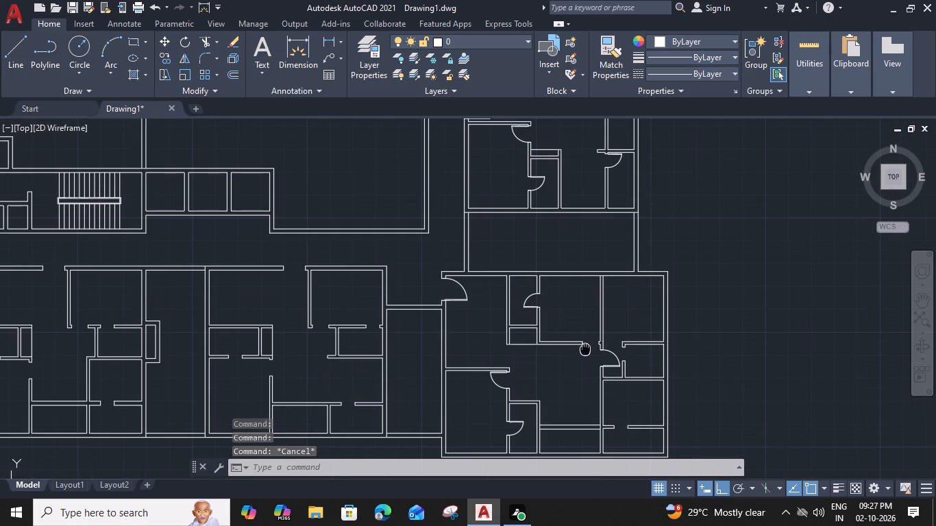
{"action": "left_click", "coordinate": [551, 235]}
{"action": "key", "text": "c"}
{"action": "type", "text": "o"}
{"action": "key", "text": "space"}
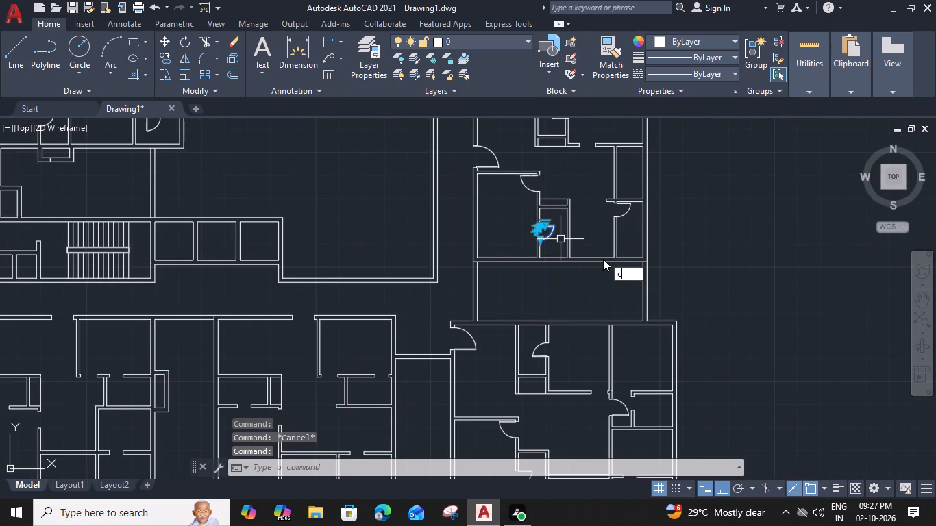
{"action": "scroll", "coordinate": [532, 228], "scroll_direction": "up", "scroll_amount": 1}
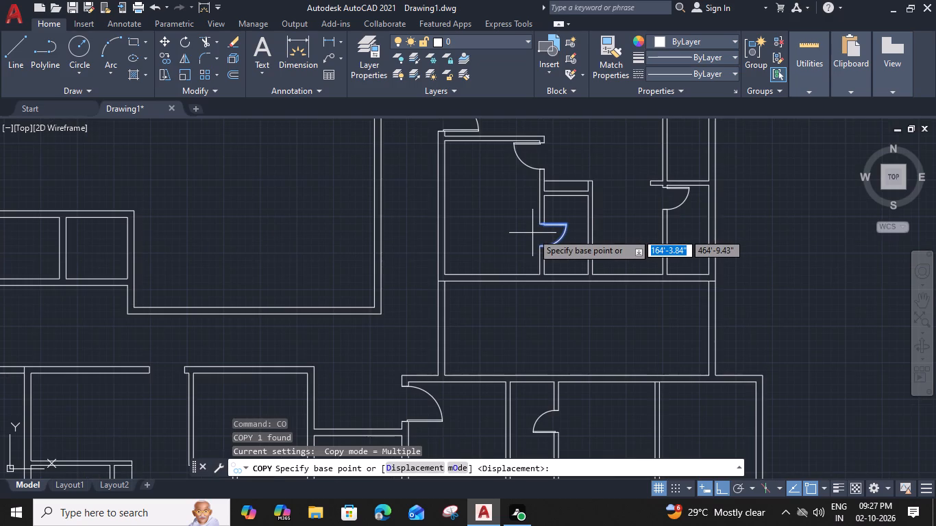
{"action": "scroll", "coordinate": [545, 225], "scroll_direction": "up", "scroll_amount": 2}
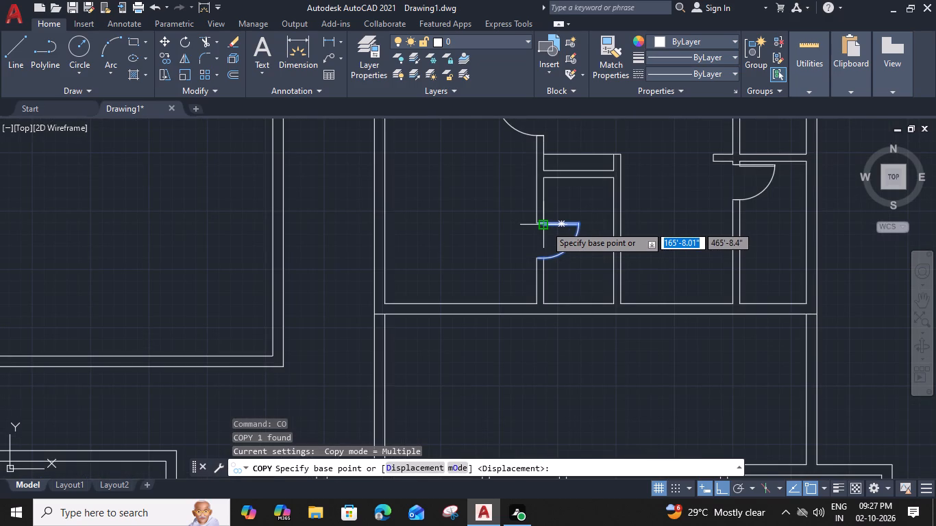
{"action": "scroll", "coordinate": [541, 225], "scroll_direction": "up", "scroll_amount": 4}
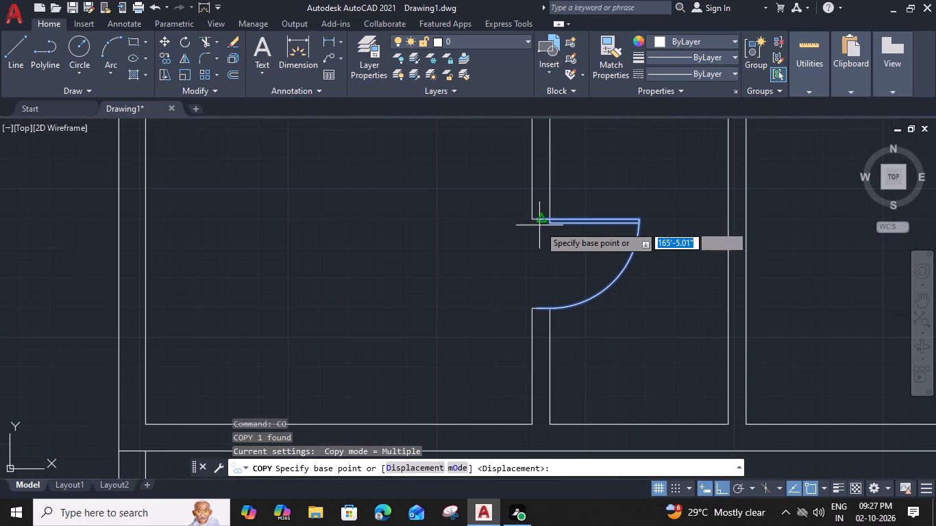
{"action": "left_click", "coordinate": [536, 218]}
{"action": "scroll", "coordinate": [538, 221], "scroll_direction": "down", "scroll_amount": 3}
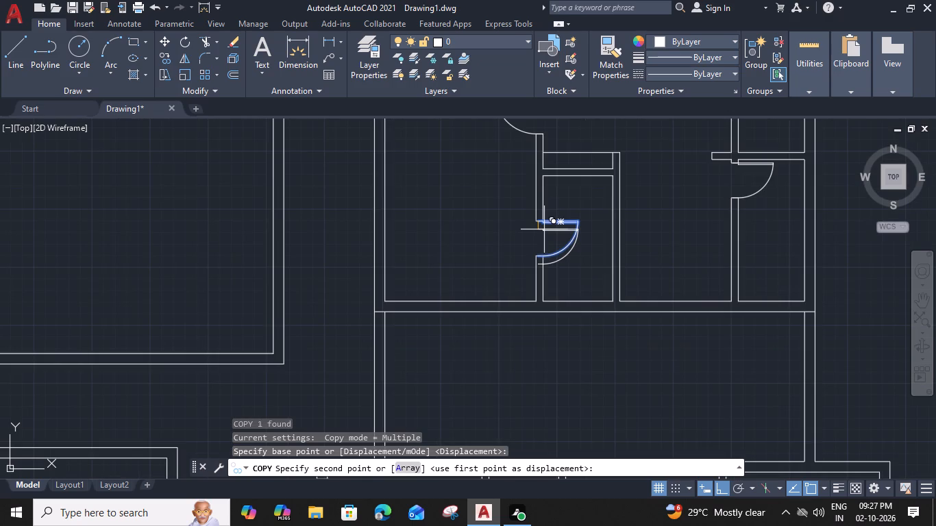
{"action": "scroll", "coordinate": [569, 302], "scroll_direction": "down", "scroll_amount": 1}
{"action": "middle_click_drag", "start_coordinate": [594, 320], "coordinate": [520, 201]}
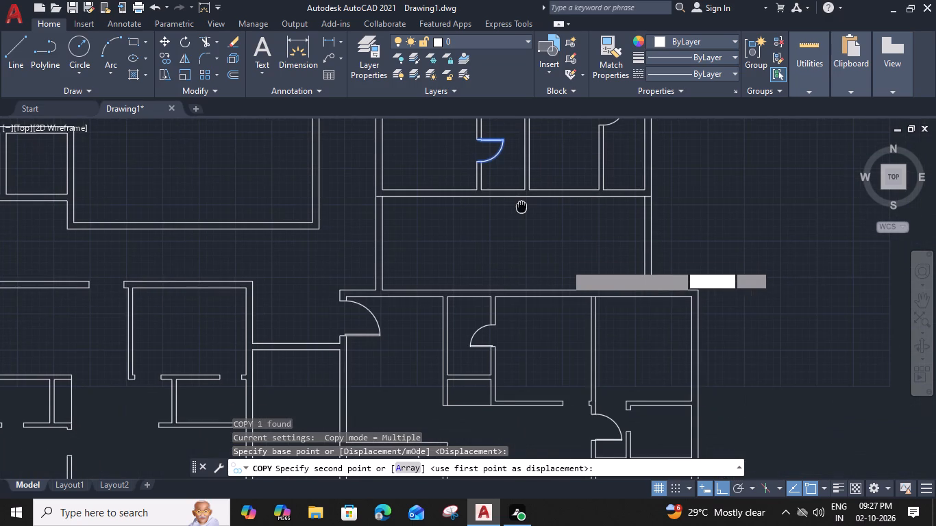
{"action": "middle_click_drag", "start_coordinate": [597, 402], "coordinate": [504, 294]}
{"action": "scroll", "coordinate": [536, 323], "scroll_direction": "up", "scroll_amount": 2}
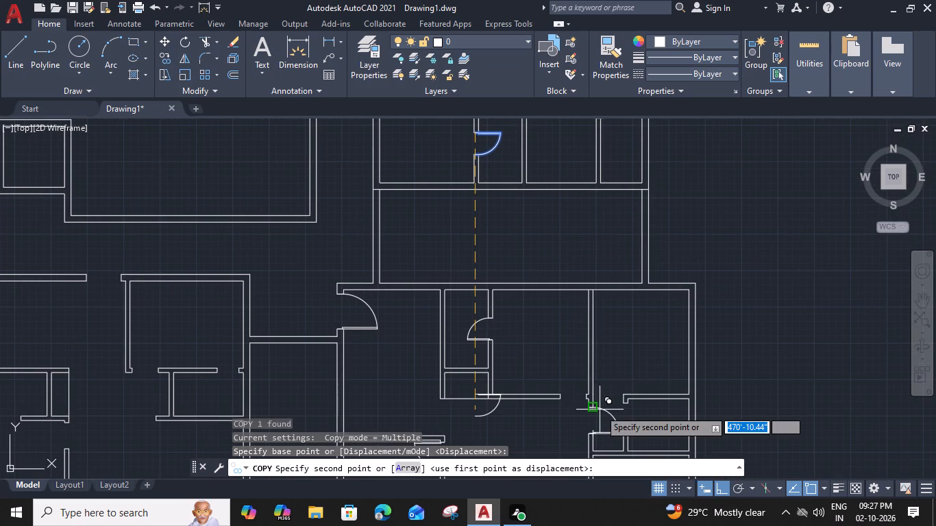
{"action": "left_click", "coordinate": [522, 251]}
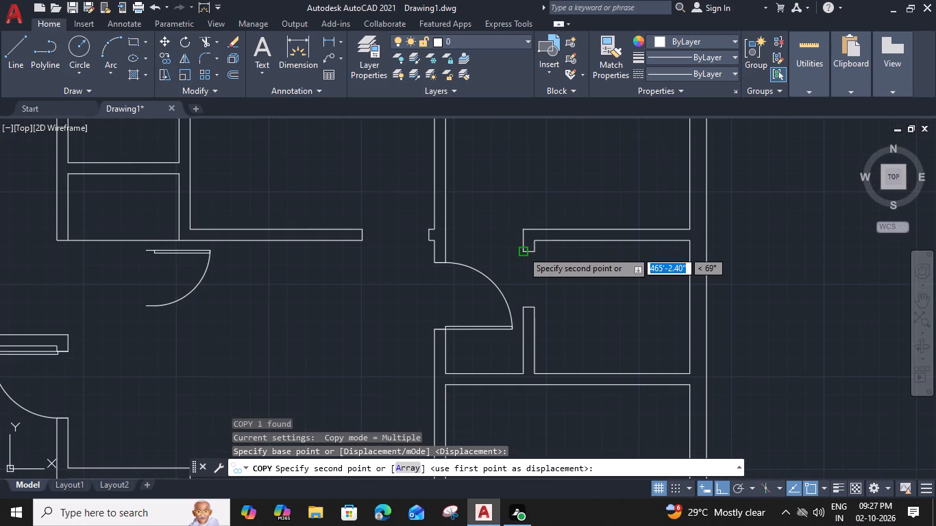
{"action": "key", "text": "Escape"}
Copy the northeast room door of the apartment north of the middle one to the west jamb's south corner of the middle apartment's northeast room opening.
{"action": "scroll", "coordinate": [553, 285], "scroll_direction": "down", "scroll_amount": 2}
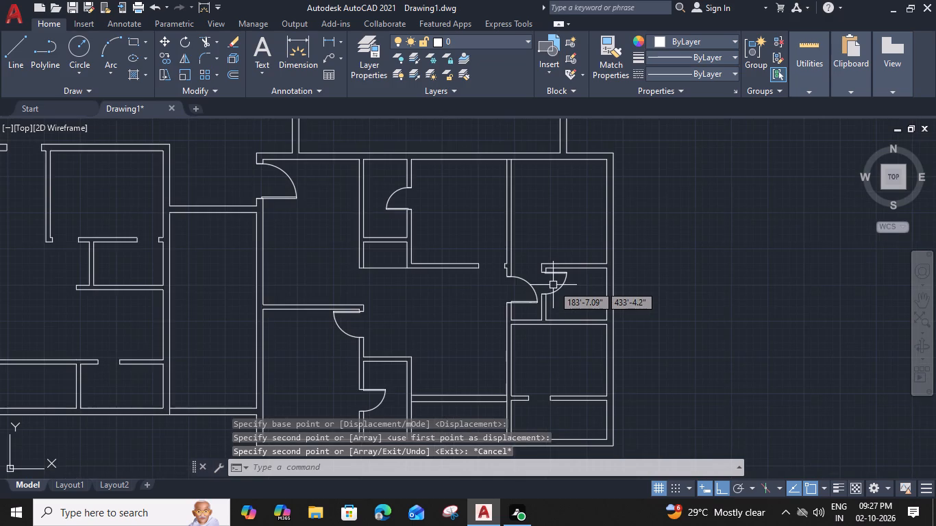
{"action": "middle_click_drag", "start_coordinate": [502, 286], "coordinate": [580, 294]}
{"action": "scroll", "coordinate": [453, 307], "scroll_direction": "down", "scroll_amount": 2}
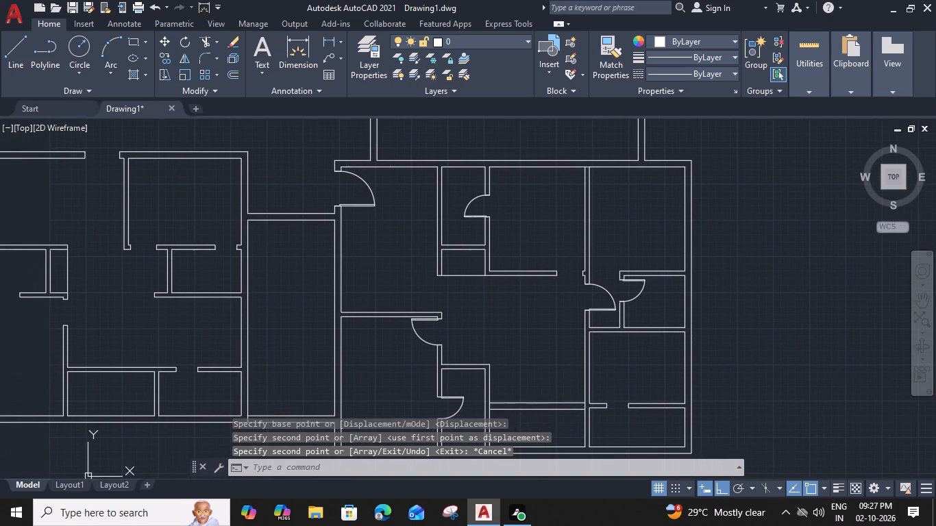
{"action": "middle_click_drag", "start_coordinate": [455, 301], "coordinate": [521, 410]}
{"action": "middle_click_drag", "start_coordinate": [519, 225], "coordinate": [486, 335]}
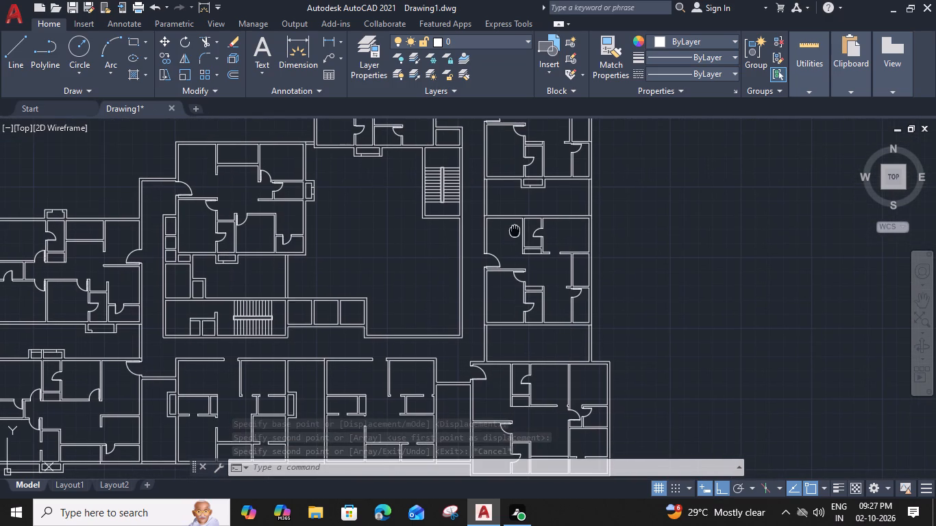
{"action": "left_click", "coordinate": [523, 205]}
{"action": "key", "text": "c"}
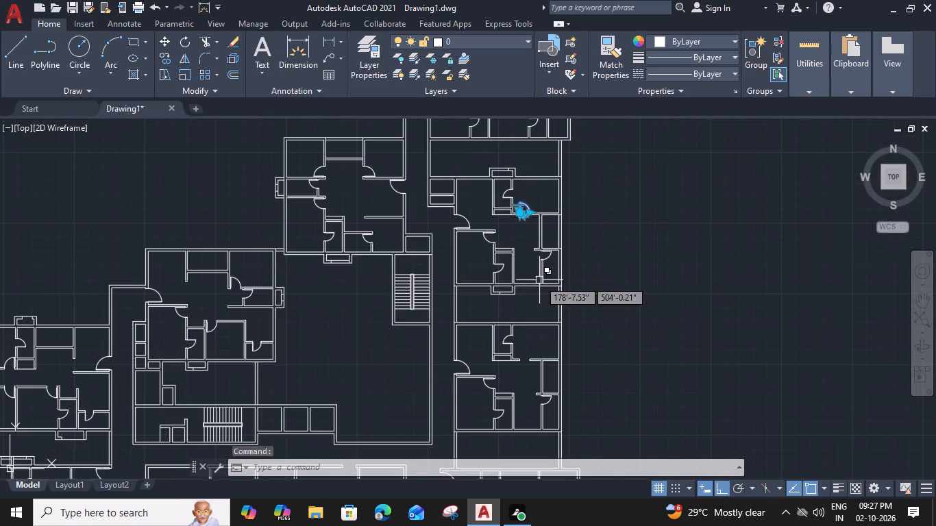
{"action": "key", "text": "o"}
{"action": "key", "text": "space"}
{"action": "scroll", "coordinate": [520, 221], "scroll_direction": "up", "scroll_amount": 4}
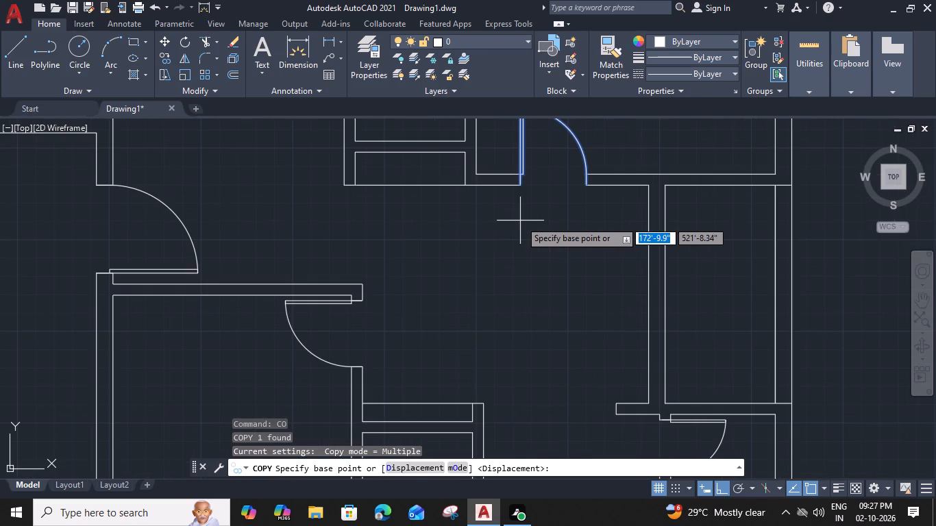
{"action": "left_click", "coordinate": [521, 187]}
{"action": "scroll", "coordinate": [526, 191], "scroll_direction": "down", "scroll_amount": 5}
{"action": "middle_click_drag", "start_coordinate": [551, 346], "coordinate": [563, 149]}
{"action": "scroll", "coordinate": [562, 262], "scroll_direction": "down", "scroll_amount": 2}
{"action": "scroll", "coordinate": [558, 323], "scroll_direction": "up", "scroll_amount": 5}
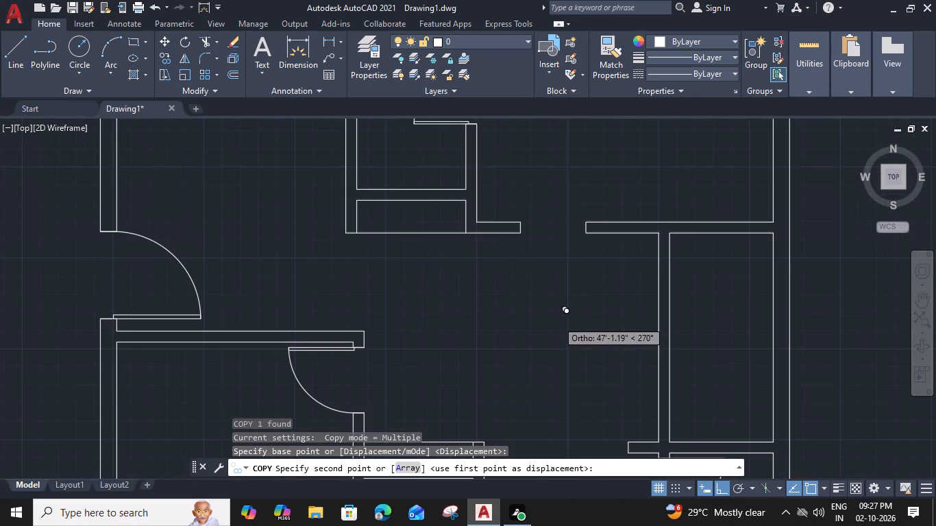
{"action": "left_click", "coordinate": [526, 232]}
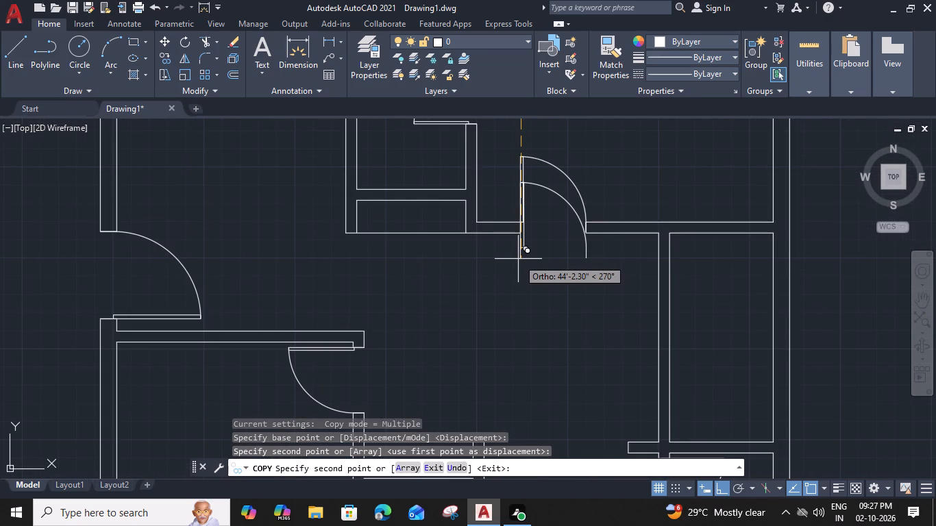
{"action": "scroll", "coordinate": [510, 283], "scroll_direction": "down", "scroll_amount": 2}
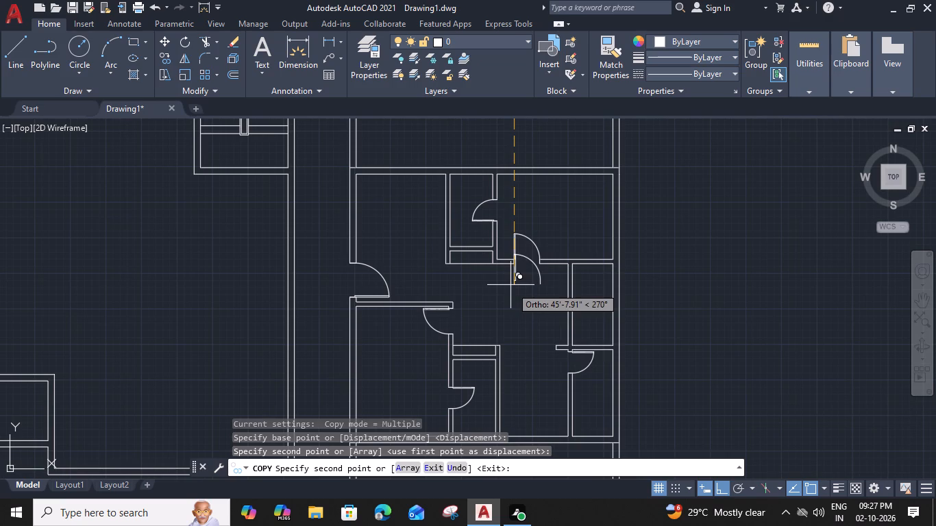
Place another copy of the northeast room door at the west jamb's south corner of the southeast corner apartment's north-central room opening.
{"action": "middle_click_drag", "start_coordinate": [517, 329], "coordinate": [537, 127]}
{"action": "middle_click_drag", "start_coordinate": [534, 323], "coordinate": [530, 358]}
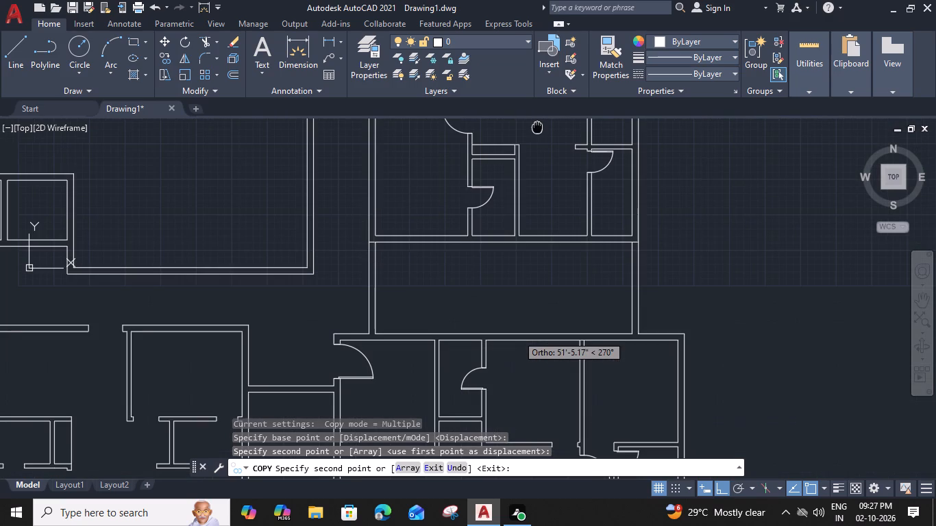
{"action": "middle_click_drag", "start_coordinate": [530, 358], "coordinate": [532, 192]}
{"action": "scroll", "coordinate": [548, 300], "scroll_direction": "up", "scroll_amount": 3}
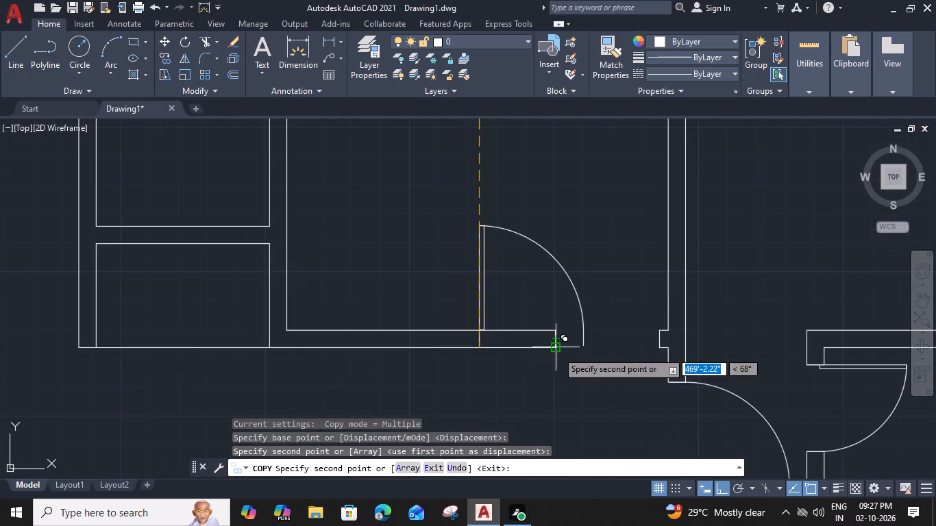
{"action": "left_click", "coordinate": [557, 351]}
{"action": "scroll", "coordinate": [557, 351], "scroll_direction": "down", "scroll_amount": 3}
{"action": "middle_click_drag", "start_coordinate": [557, 382], "coordinate": [567, 158]}
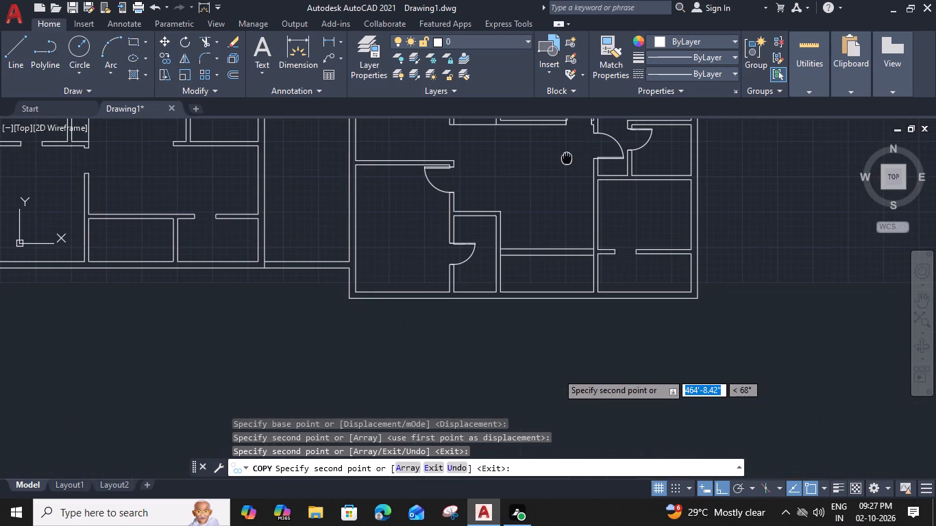
{"action": "middle_click_drag", "start_coordinate": [567, 158], "coordinate": [579, 290]}
{"action": "key", "text": "Escape"}
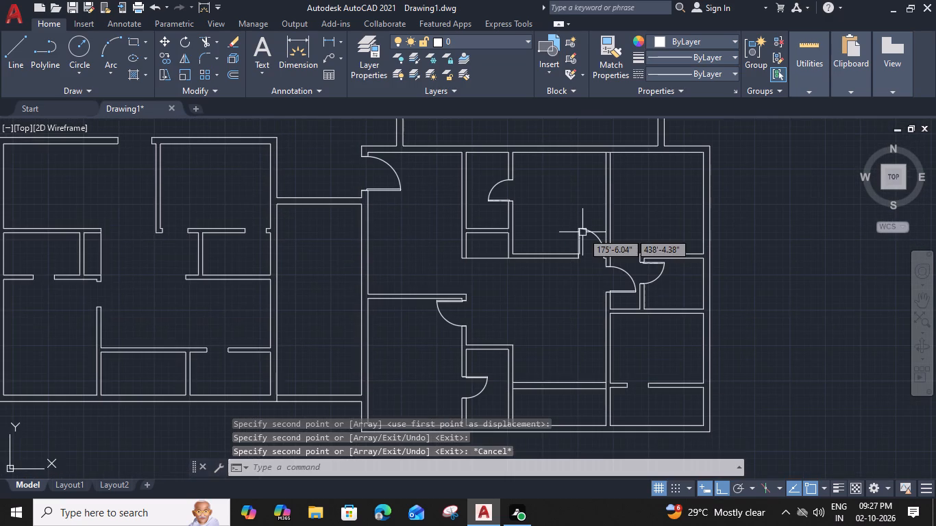
Flip the copied door in the north-central room opening so it hinges on the east jamb.
{"action": "left_click", "coordinate": [583, 232]}
{"action": "scroll", "coordinate": [593, 263], "scroll_direction": "up", "scroll_amount": 3}
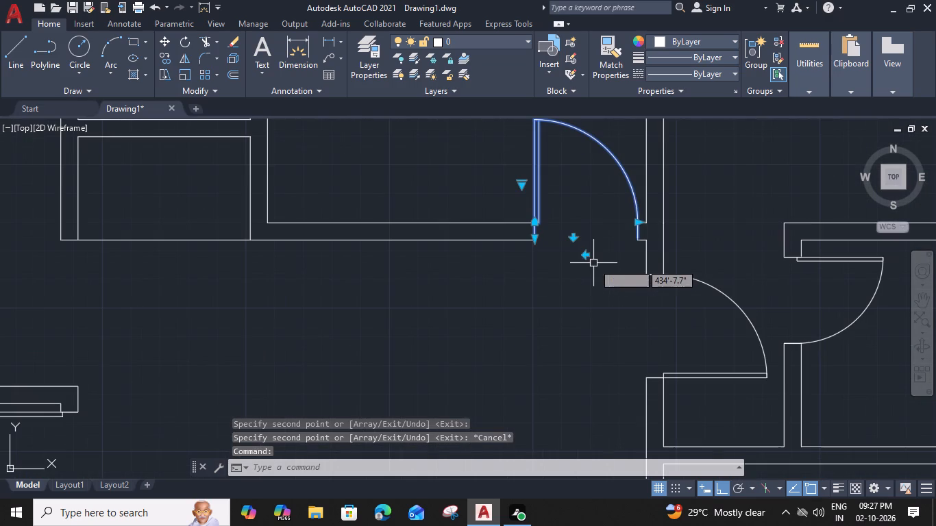
{"action": "left_click", "coordinate": [587, 255]}
{"action": "key", "text": "Escape"}
Copy the northeast corner apartment's small southeast room door to the west jamb's north corner of the southeast corner apartment's small southeast room opening.
{"action": "scroll", "coordinate": [590, 267], "scroll_direction": "down", "scroll_amount": 4}
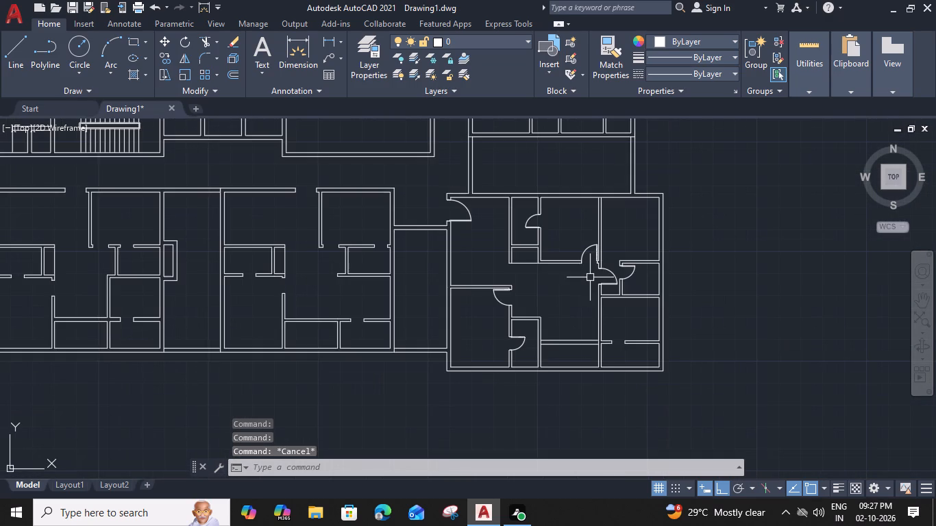
{"action": "middle_click_drag", "start_coordinate": [569, 209], "coordinate": [566, 244]}
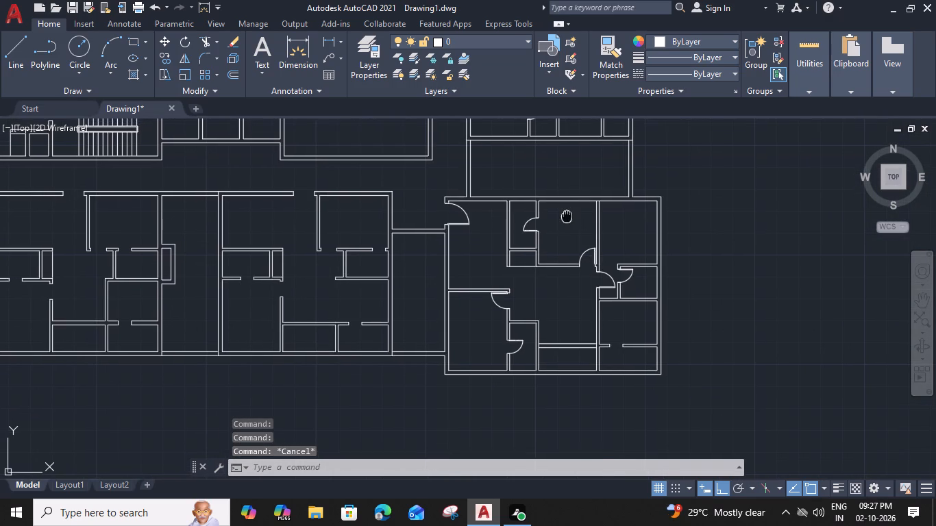
{"action": "middle_click_drag", "start_coordinate": [566, 244], "coordinate": [570, 373]}
{"action": "middle_click_drag", "start_coordinate": [554, 175], "coordinate": [547, 386]}
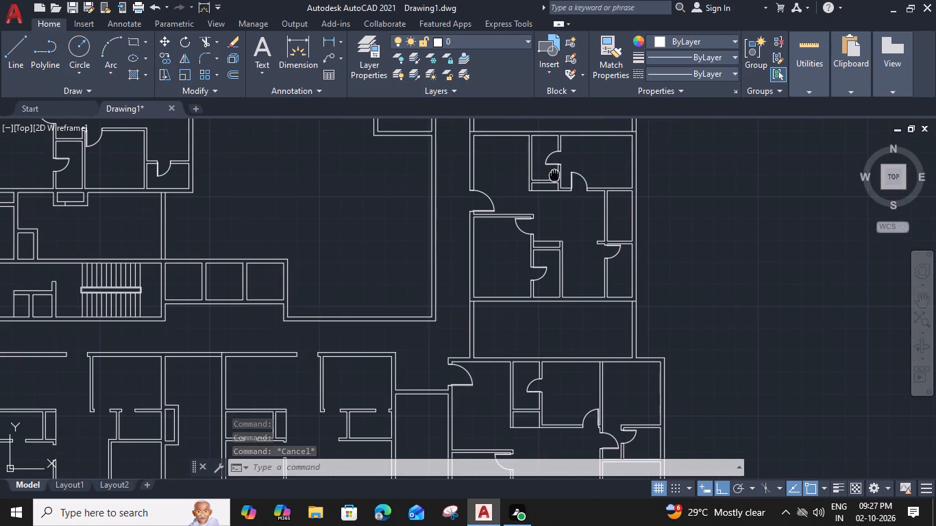
{"action": "middle_click_drag", "start_coordinate": [536, 195], "coordinate": [532, 337]}
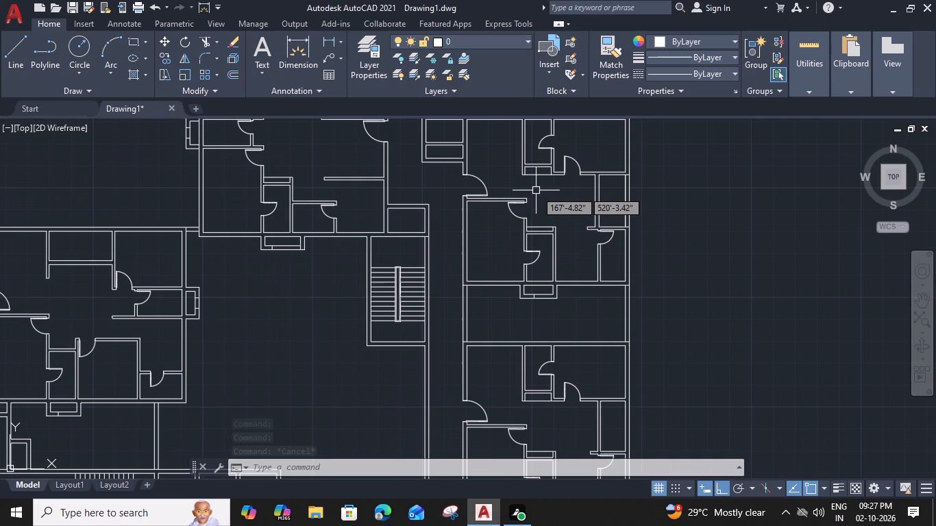
{"action": "left_click", "coordinate": [612, 160]}
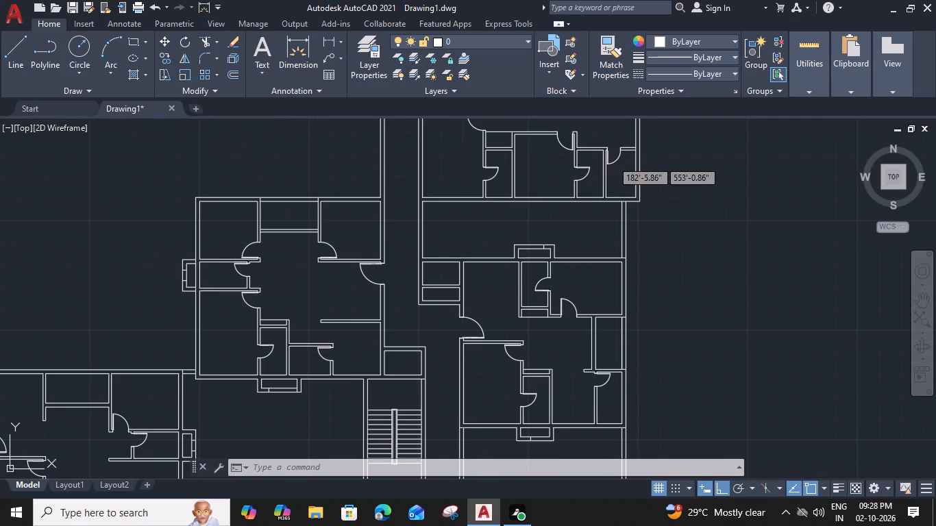
{"action": "type", "text": "co"}
{"action": "key", "text": "space"}
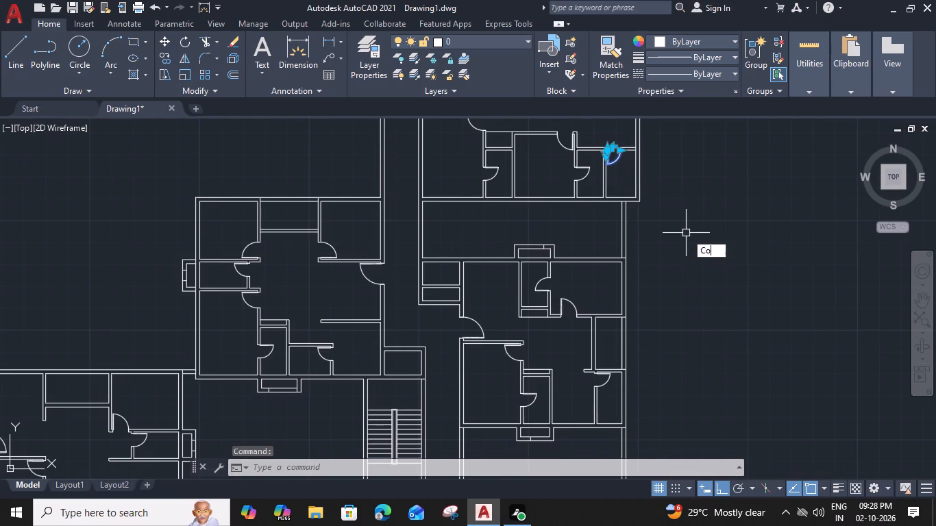
{"action": "scroll", "coordinate": [606, 145], "scroll_direction": "up", "scroll_amount": 4}
{"action": "left_click", "coordinate": [619, 168]}
{"action": "scroll", "coordinate": [618, 170], "scroll_direction": "down", "scroll_amount": 5}
{"action": "middle_click_drag", "start_coordinate": [620, 341], "coordinate": [608, 25]}
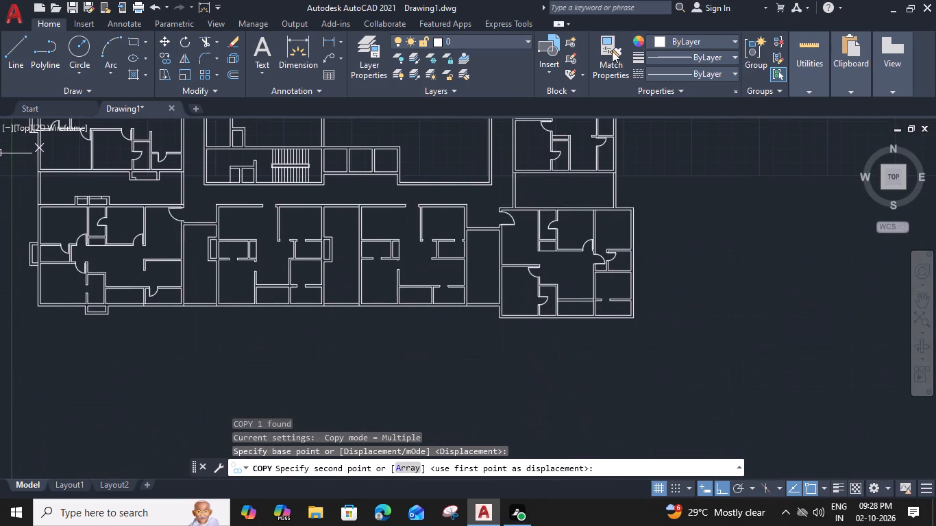
{"action": "scroll", "coordinate": [611, 309], "scroll_direction": "up", "scroll_amount": 3}
{"action": "left_click", "coordinate": [578, 271]}
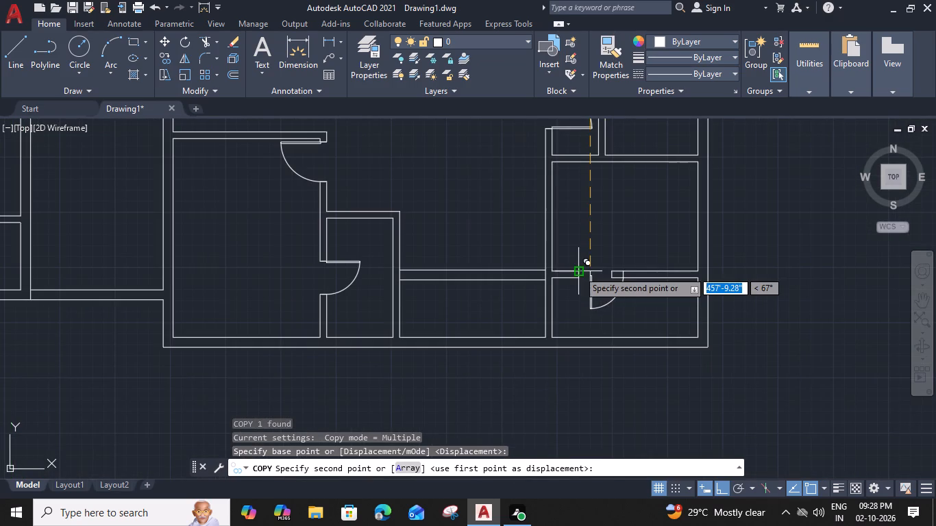
{"action": "key", "text": "Escape"}
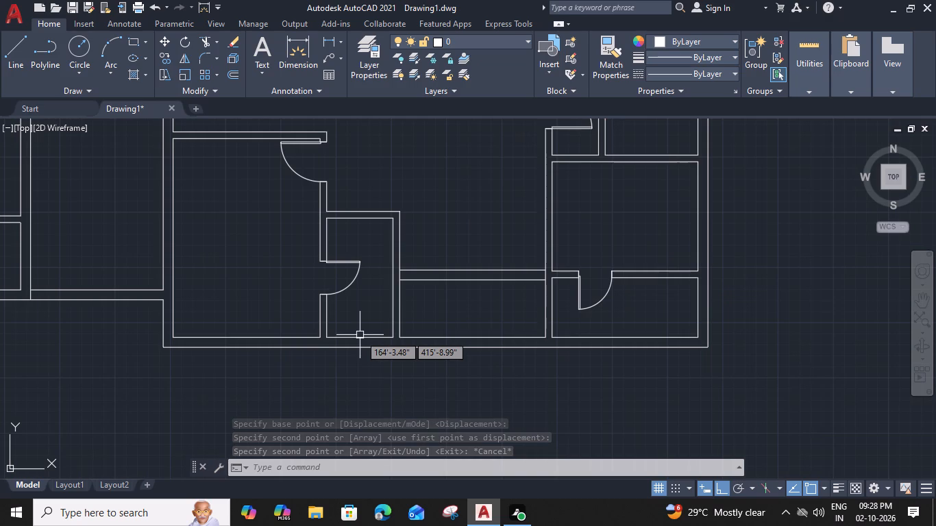
Copy the southwest corner apartment's entrance door to the west jamb's north corner of the entrance opening in the adjacent south wing apartment.
{"action": "scroll", "coordinate": [360, 336], "scroll_direction": "down", "scroll_amount": 1}
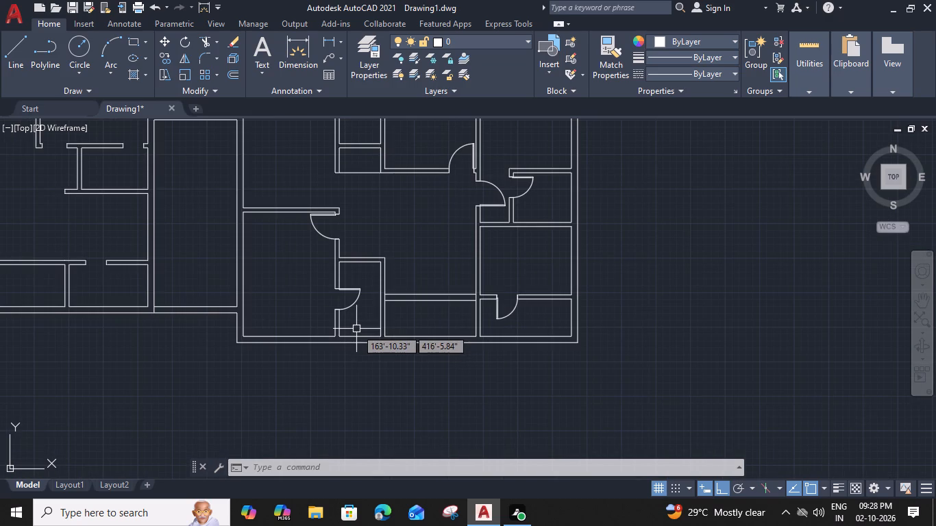
{"action": "scroll", "coordinate": [356, 329], "scroll_direction": "down", "scroll_amount": 2}
{"action": "middle_click_drag", "start_coordinate": [352, 331], "coordinate": [497, 327]}
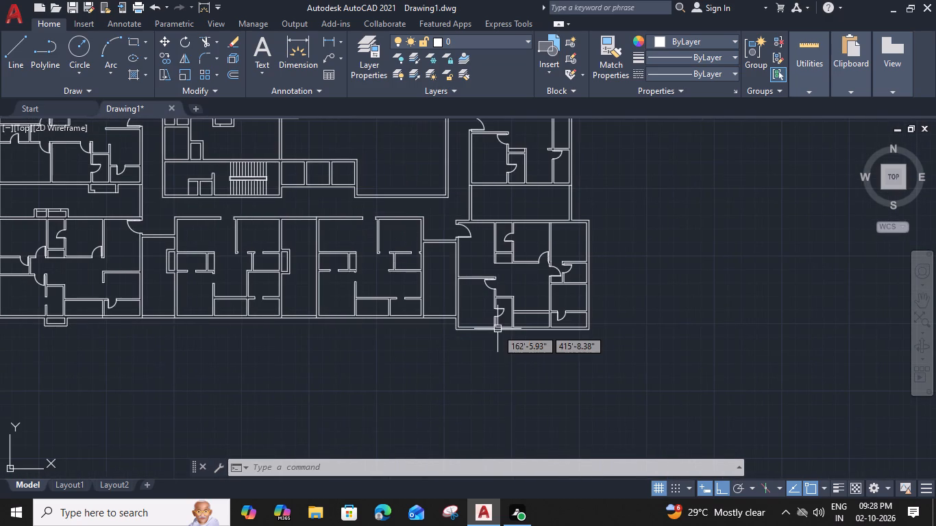
{"action": "middle_click_drag", "start_coordinate": [358, 331], "coordinate": [483, 347]}
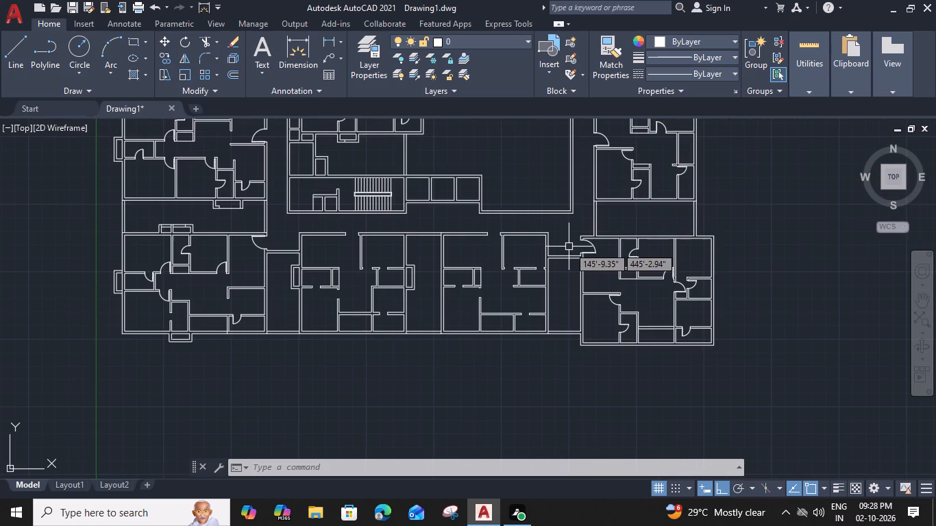
{"action": "middle_click_drag", "start_coordinate": [335, 299], "coordinate": [441, 308]}
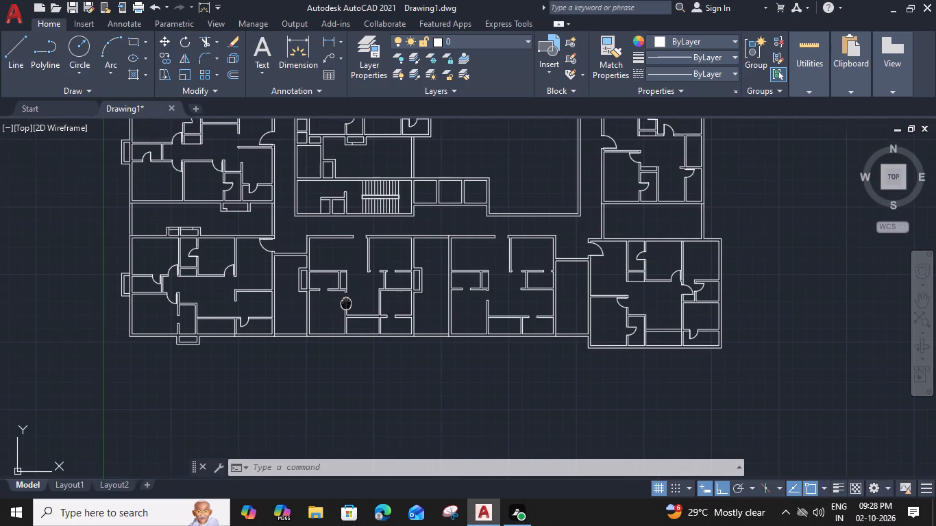
{"action": "middle_click_drag", "start_coordinate": [441, 308], "coordinate": [469, 312]}
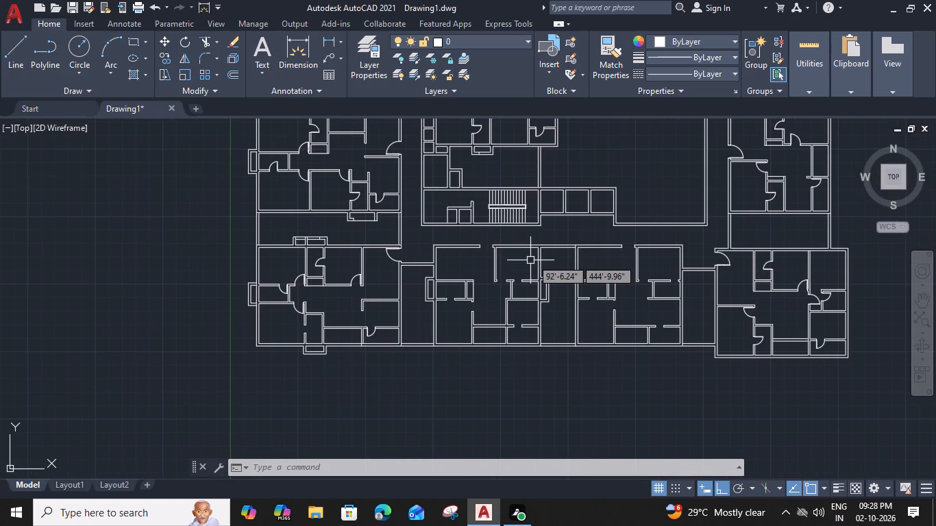
{"action": "left_click", "coordinate": [386, 257]}
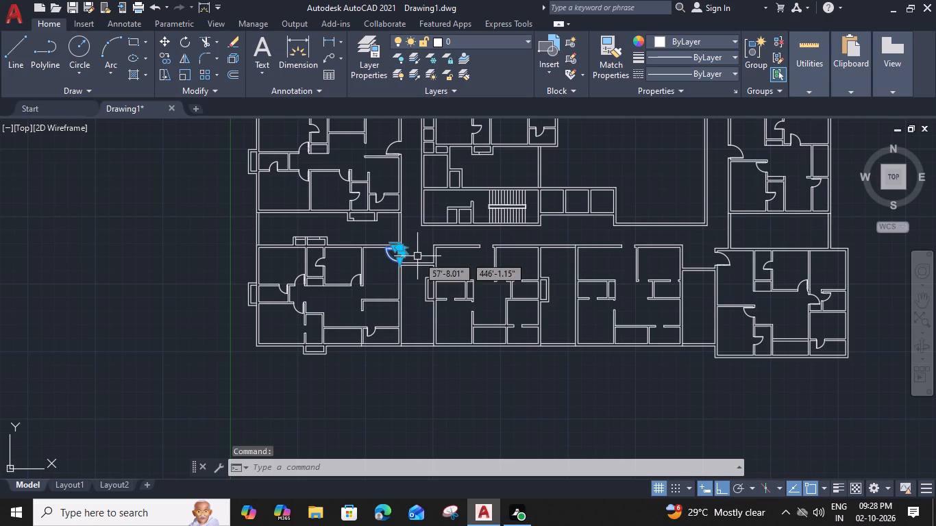
{"action": "type", "text": "co"}
{"action": "key", "text": "space"}
{"action": "scroll", "coordinate": [388, 247], "scroll_direction": "up", "scroll_amount": 3}
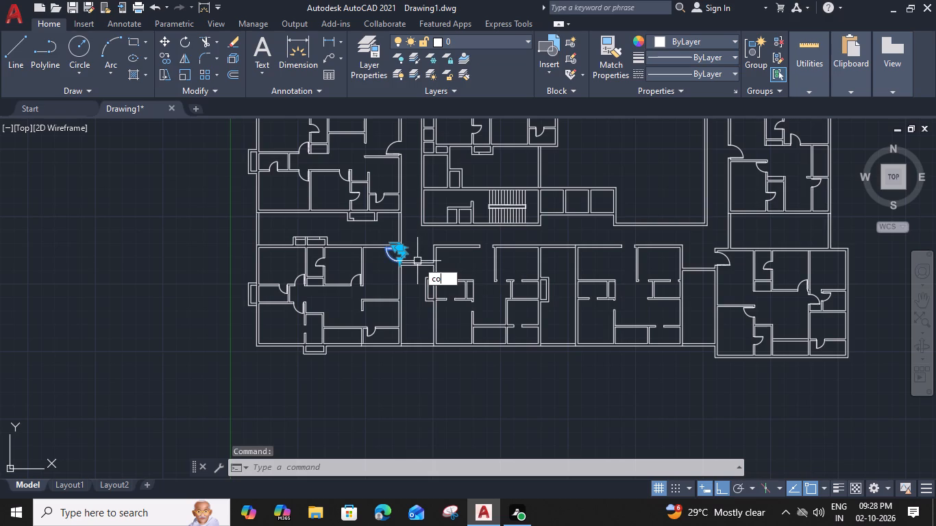
{"action": "left_click", "coordinate": [441, 249]}
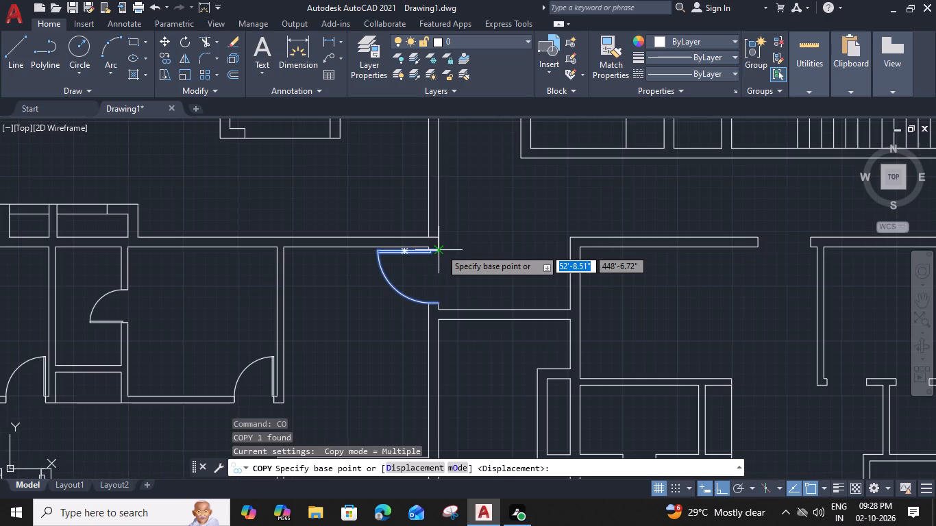
{"action": "middle_click_drag", "start_coordinate": [702, 251], "coordinate": [468, 264]}
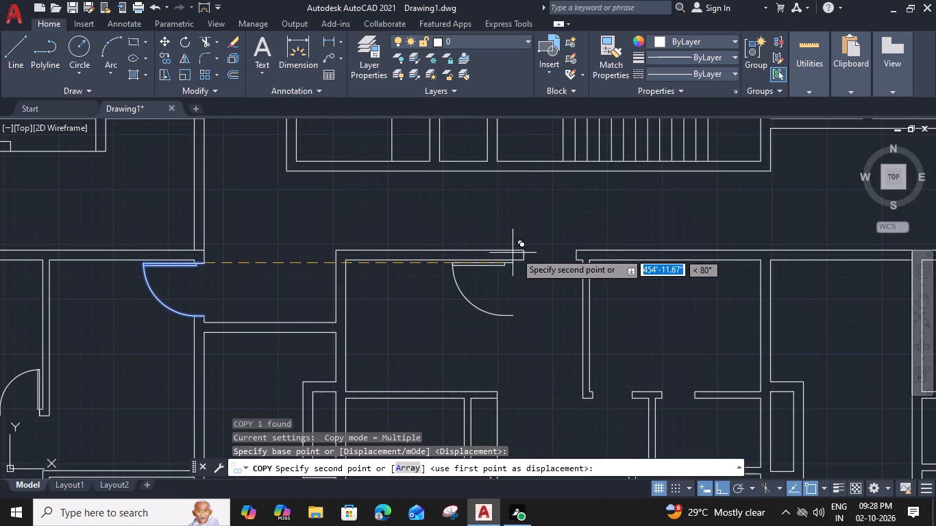
{"action": "left_click", "coordinate": [524, 250]}
{"action": "key", "text": "Escape"}
Rotate the copied entrance door in the south wing's western apartment to fit its opening in the north wall.
{"action": "left_click", "coordinate": [482, 291]}
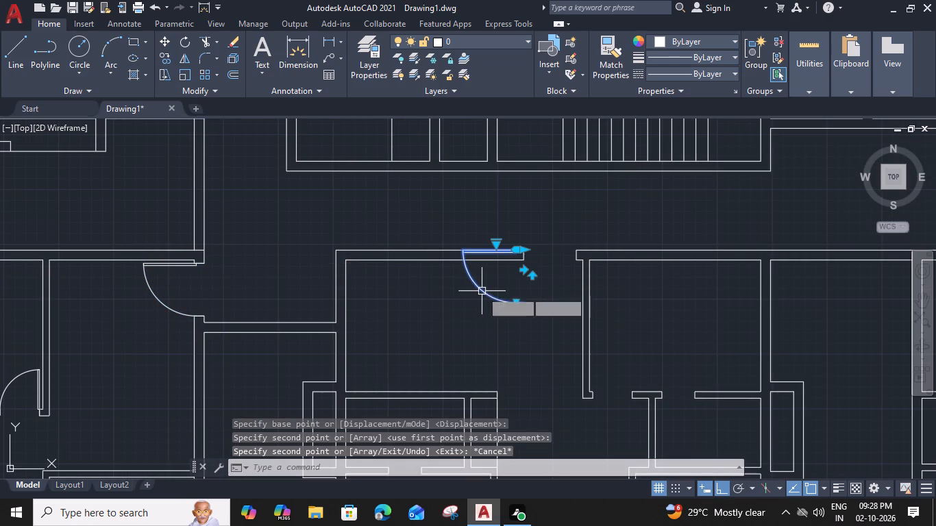
{"action": "key", "text": "r"}
{"action": "key", "text": "o"}
{"action": "key", "text": "space"}
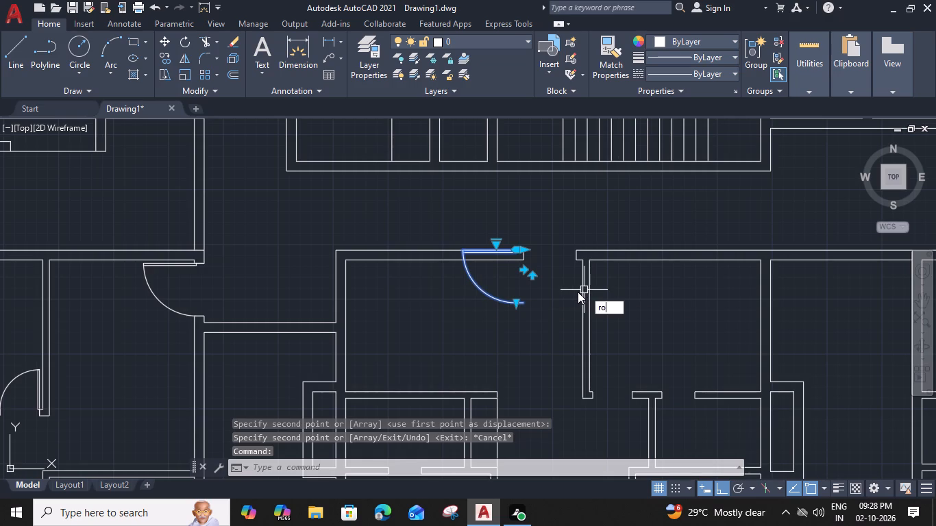
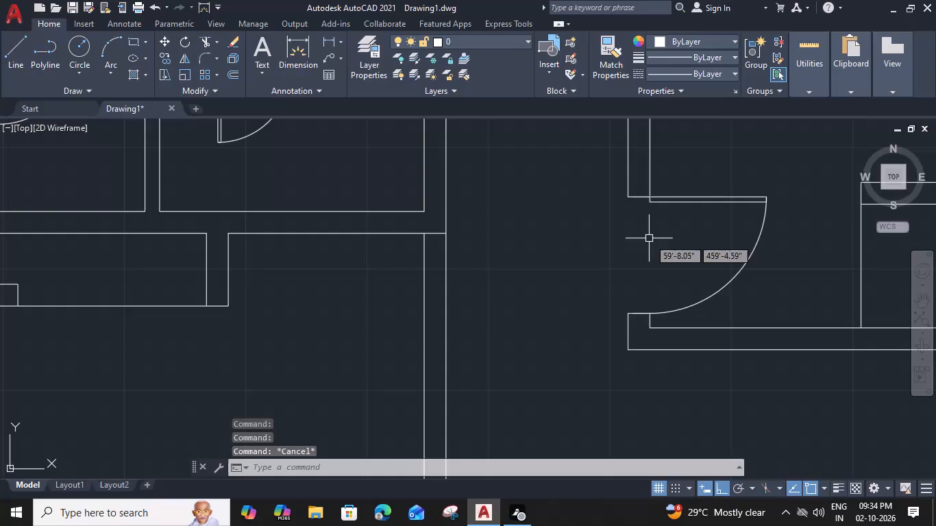
Flip the door in the stair lobby's west wall opening so it hinges on the south jamb.
{"action": "left_click", "coordinate": [672, 206]}
{"action": "left_click", "coordinate": [669, 194]}
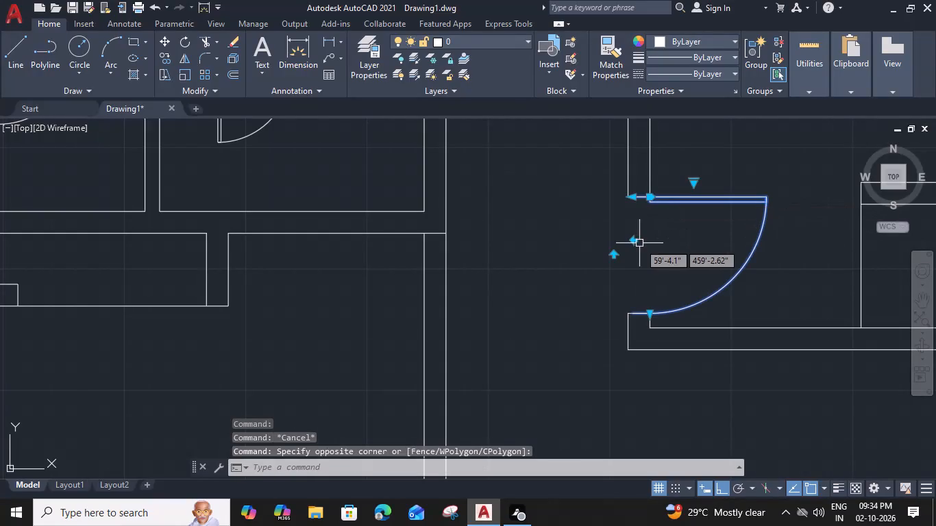
{"action": "left_click", "coordinate": [613, 254]}
{"action": "key", "text": "Escape"}
Review the whole floor plan and its wings, ending on the southwest corner apartment, to check the door openings.
{"action": "scroll", "coordinate": [626, 253], "scroll_direction": "down", "scroll_amount": 2}
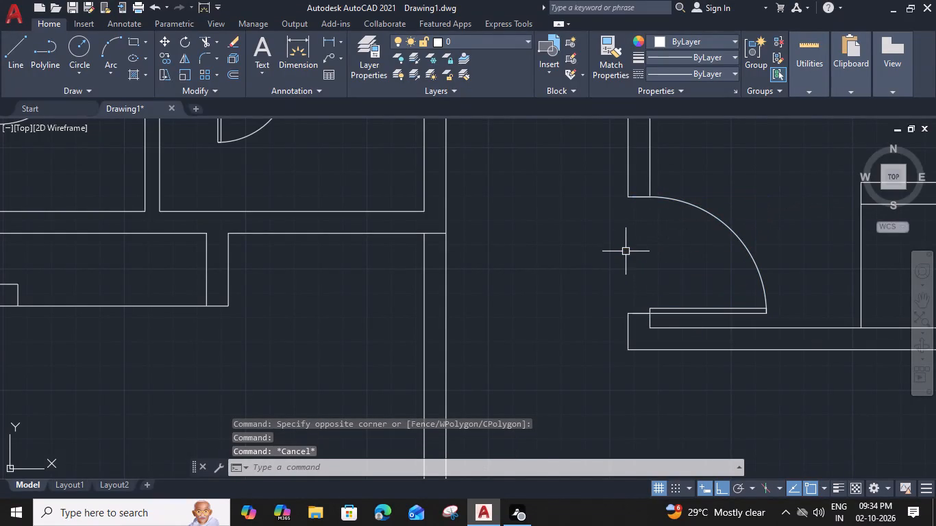
{"action": "middle_click_drag", "start_coordinate": [724, 298], "coordinate": [495, 336]}
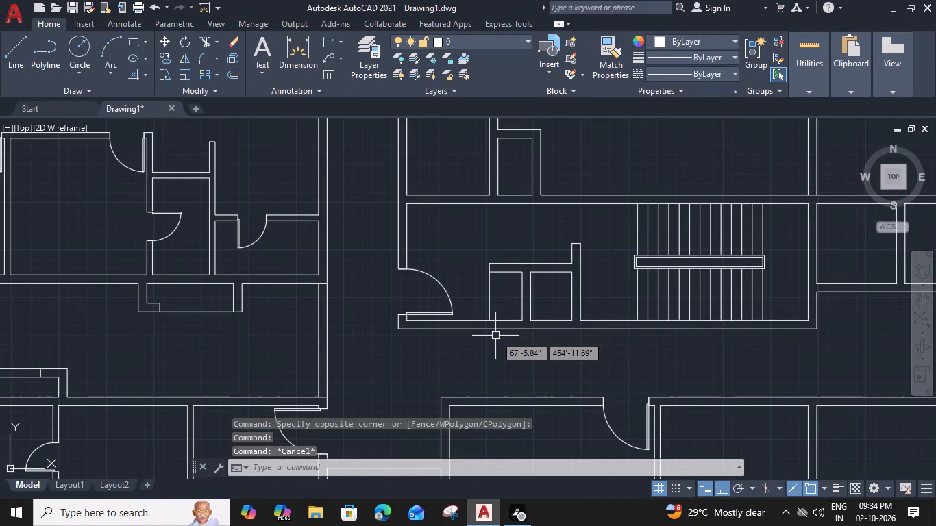
{"action": "scroll", "coordinate": [487, 318], "scroll_direction": "down", "scroll_amount": 2}
{"action": "middle_click_drag", "start_coordinate": [490, 351], "coordinate": [523, 323]}
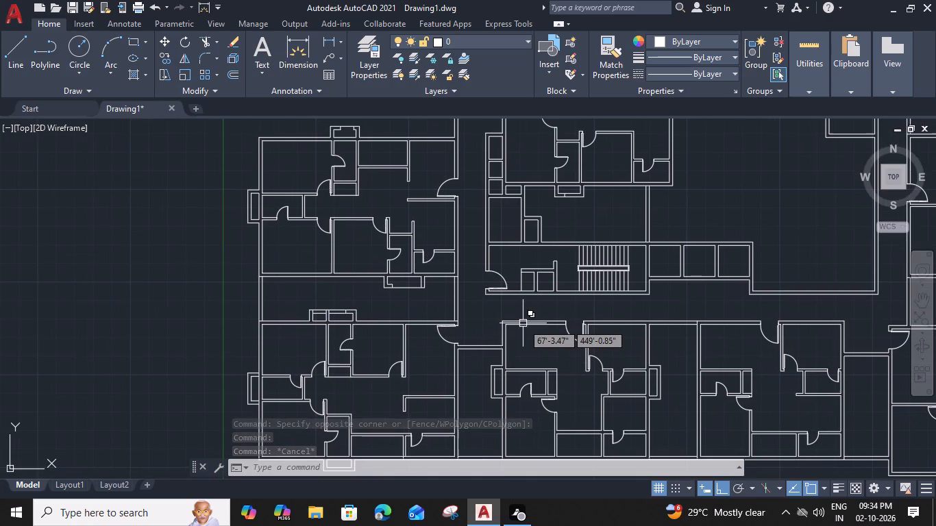
{"action": "middle_click_drag", "start_coordinate": [726, 273], "coordinate": [635, 275]}
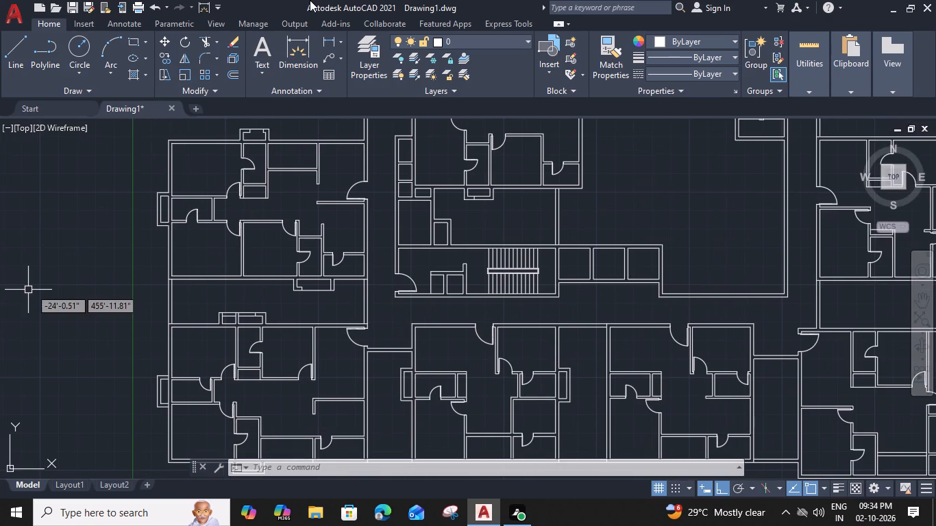
{"action": "middle_click_drag", "start_coordinate": [740, 265], "coordinate": [739, 265]}
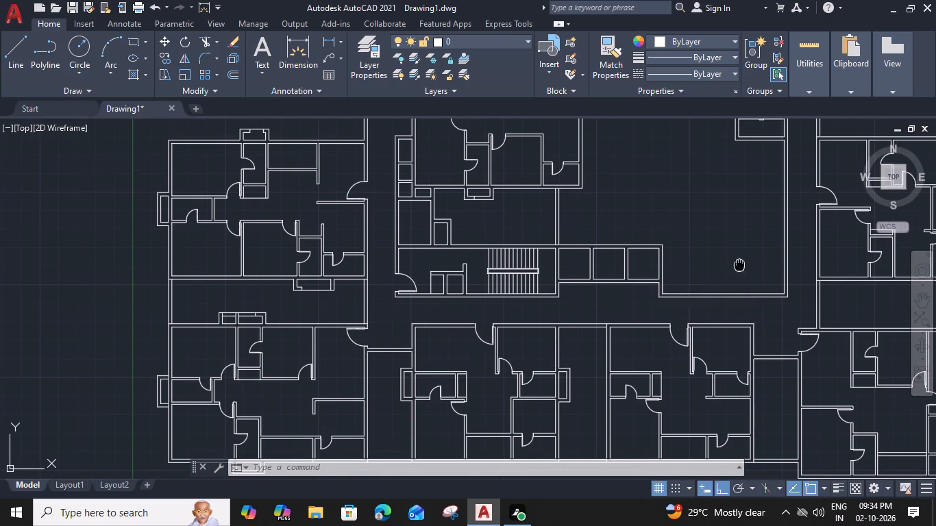
{"action": "middle_click_drag", "start_coordinate": [739, 265], "coordinate": [659, 367]}
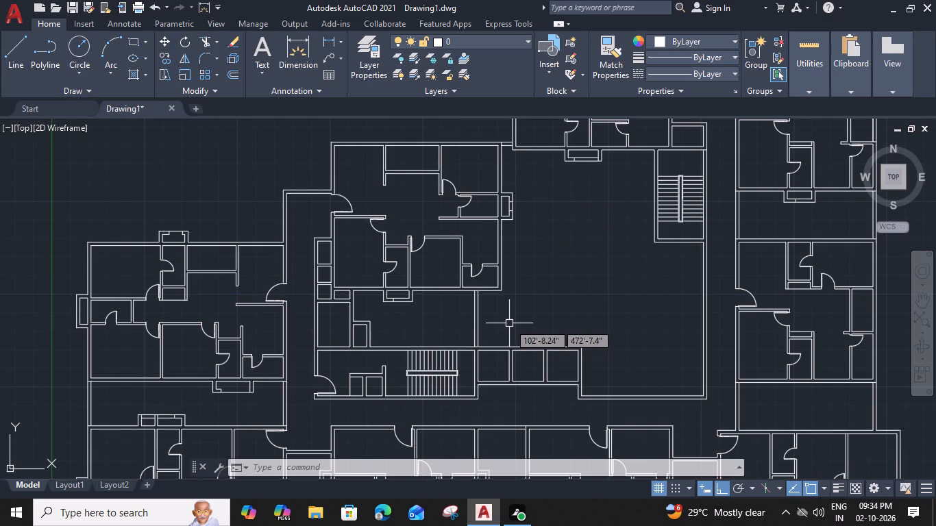
{"action": "scroll", "coordinate": [559, 303], "scroll_direction": "down", "scroll_amount": 1}
{"action": "middle_click_drag", "start_coordinate": [561, 303], "coordinate": [624, 247]}
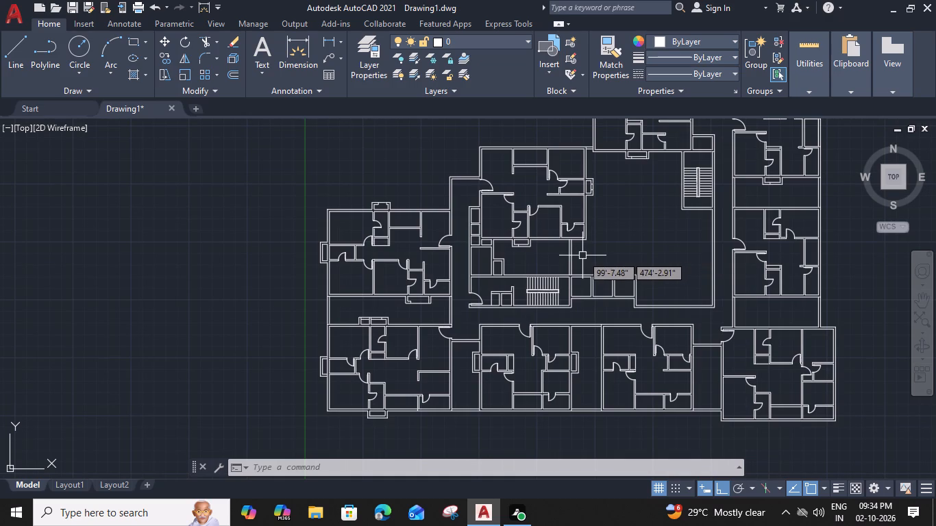
{"action": "middle_click_drag", "start_coordinate": [730, 236], "coordinate": [724, 262]}
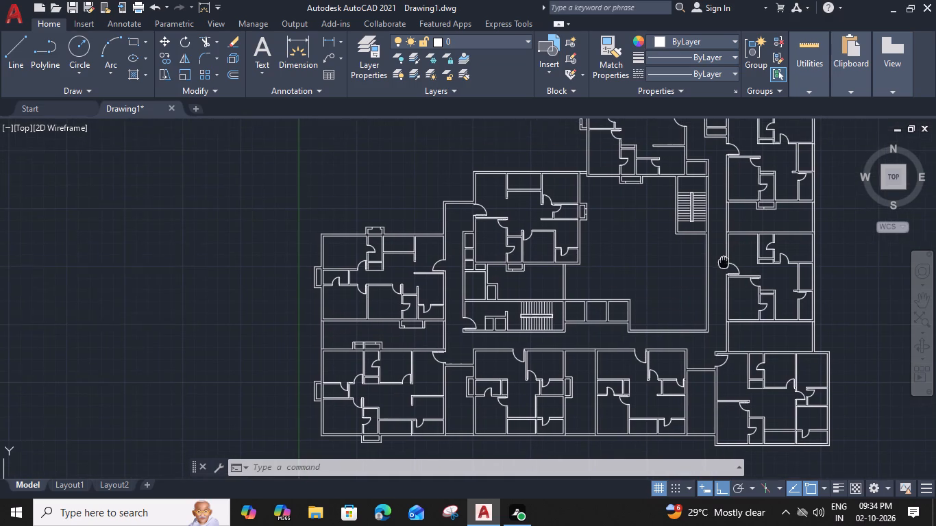
{"action": "middle_click_drag", "start_coordinate": [724, 262], "coordinate": [724, 264]}
{"action": "scroll", "coordinate": [723, 262], "scroll_direction": "down", "scroll_amount": 1}
{"action": "middle_click_drag", "start_coordinate": [719, 260], "coordinate": [690, 316]}
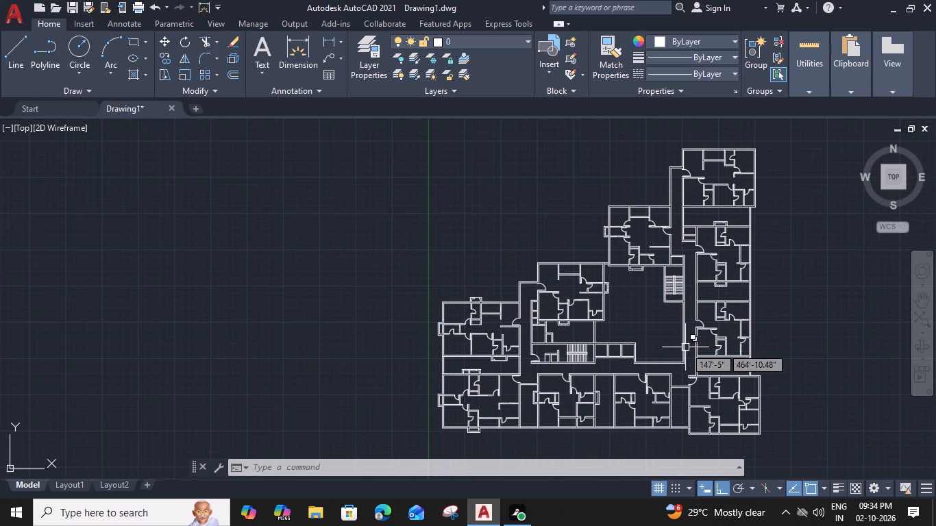
{"action": "middle_click_drag", "start_coordinate": [664, 337], "coordinate": [670, 333]}
{"action": "scroll", "coordinate": [611, 362], "scroll_direction": "up", "scroll_amount": 1}
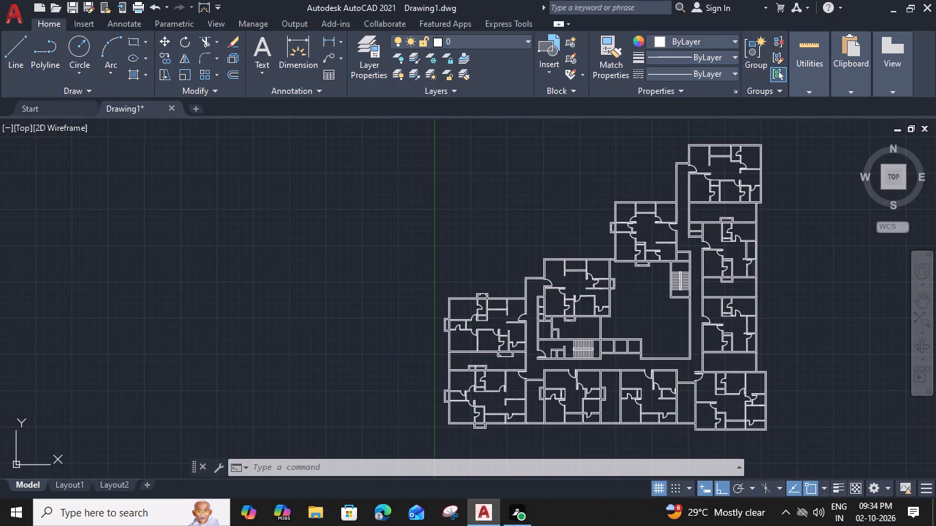
{"action": "scroll", "coordinate": [670, 333], "scroll_direction": "up", "scroll_amount": 1}
{"action": "middle_click_drag", "start_coordinate": [611, 360], "coordinate": [644, 249]}
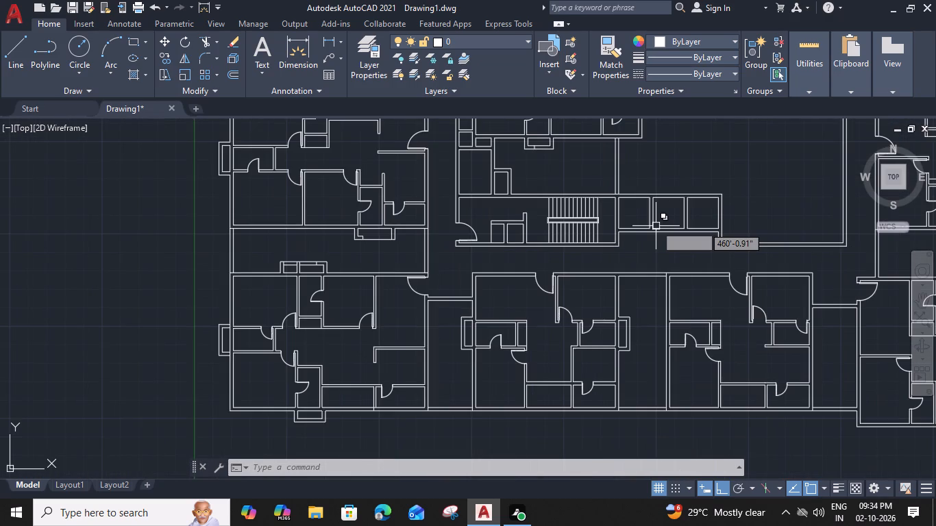
{"action": "scroll", "coordinate": [661, 242], "scroll_direction": "up", "scroll_amount": 2}
{"action": "scroll", "coordinate": [661, 242], "scroll_direction": "down", "scroll_amount": 2}
{"action": "middle_click_drag", "start_coordinate": [645, 250], "coordinate": [691, 223]}
{"action": "middle_click_drag", "start_coordinate": [519, 316], "coordinate": [567, 297]}
{"action": "scroll", "coordinate": [473, 329], "scroll_direction": "up", "scroll_amount": 1}
{"action": "middle_click_drag", "start_coordinate": [478, 325], "coordinate": [503, 307]}
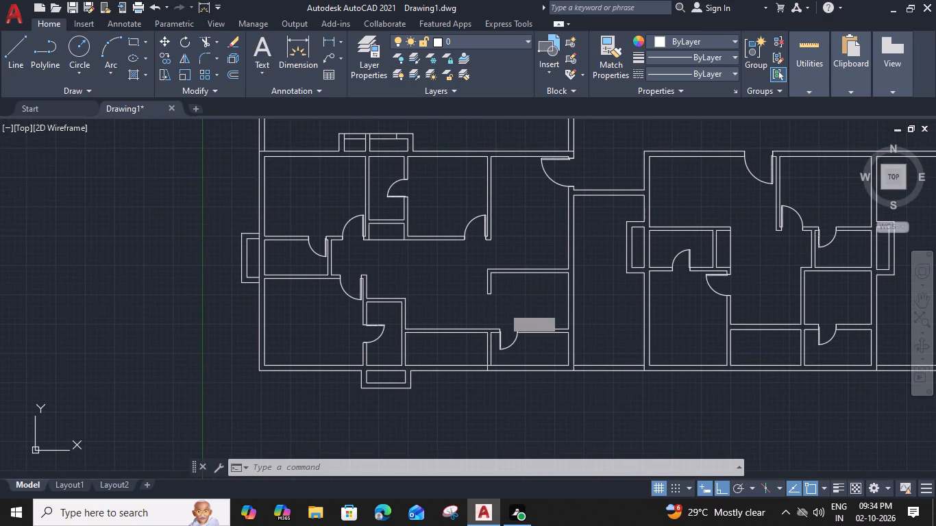
{"action": "middle_click_drag", "start_coordinate": [415, 354], "coordinate": [643, 342]}
{"action": "middle_click_drag", "start_coordinate": [674, 288], "coordinate": [630, 321]}
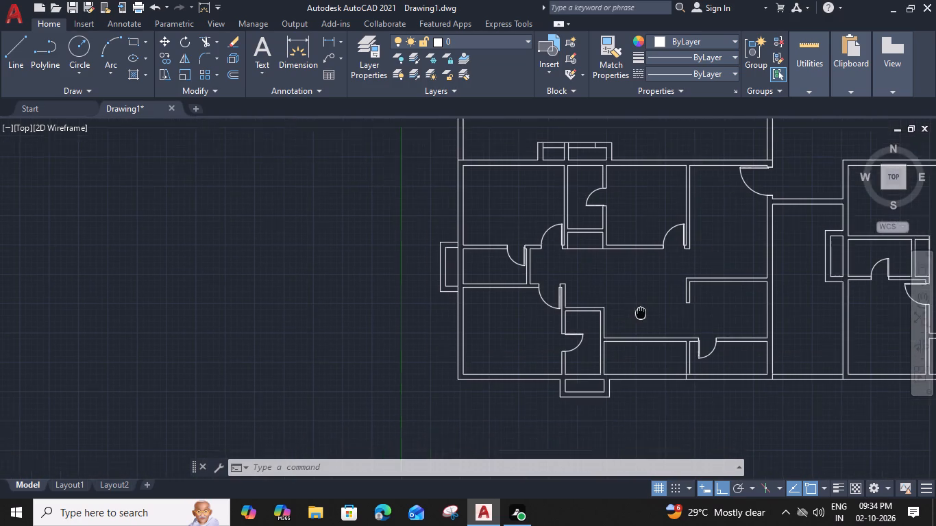
{"action": "middle_click_drag", "start_coordinate": [630, 321], "coordinate": [621, 328]}
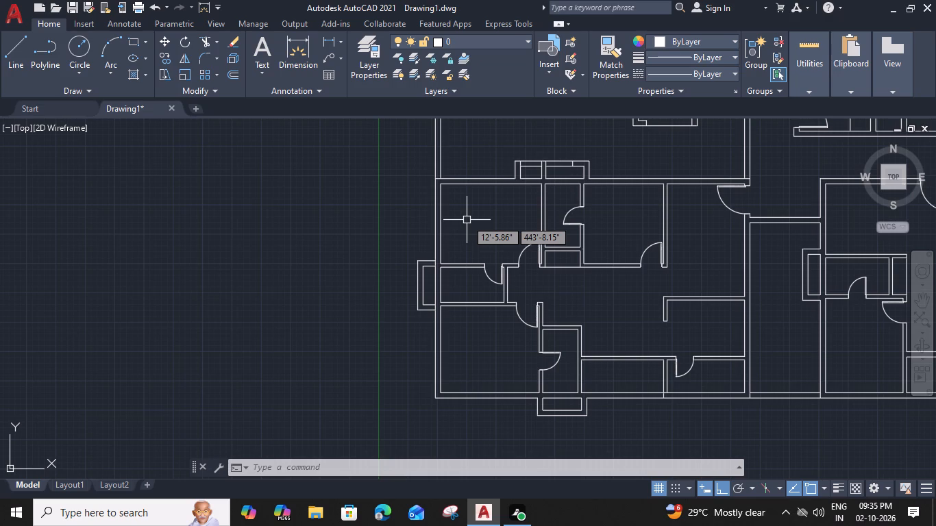
Start a multiline text frame in the southwest corner apartment's northwest room and narrow it to fit between the room's walls.
{"action": "scroll", "coordinate": [460, 212], "scroll_direction": "up", "scroll_amount": 1}
{"action": "left_click", "coordinate": [460, 214]}
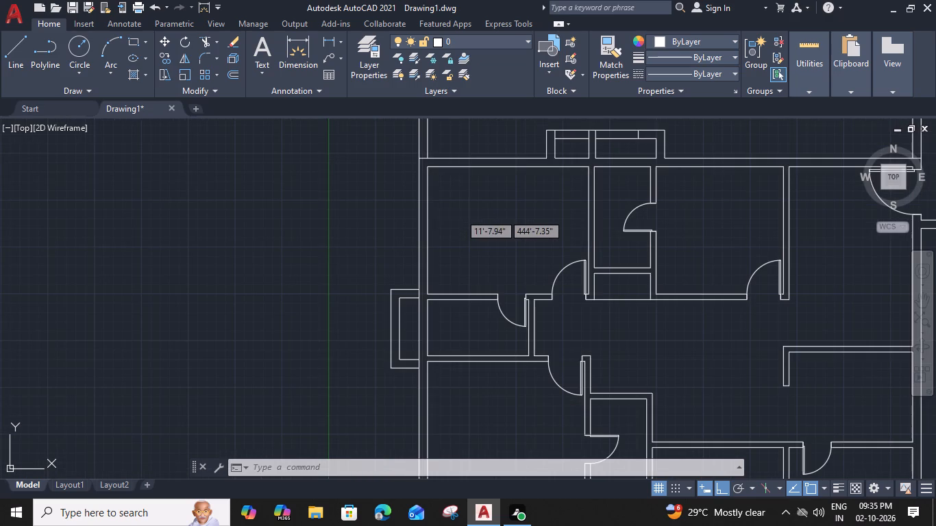
{"action": "key", "text": "Escape"}
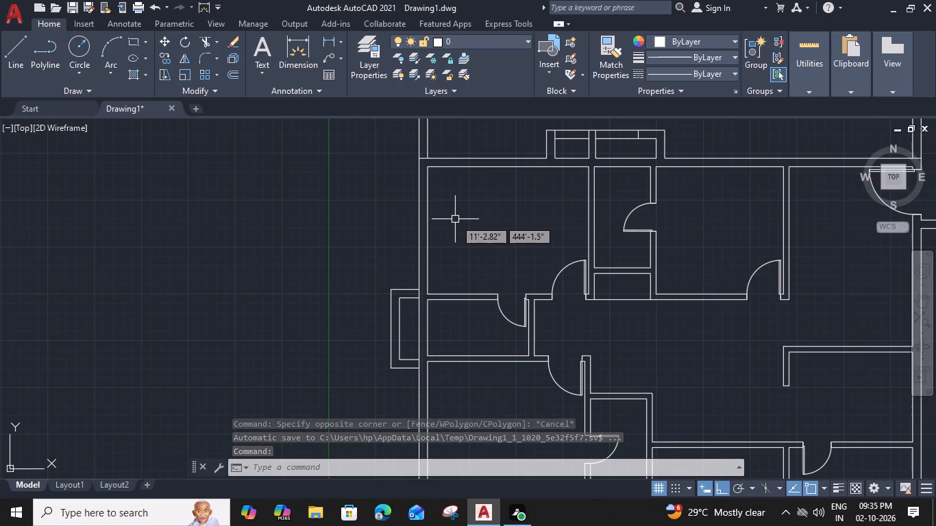
{"action": "key", "text": "m"}
{"action": "key", "text": "t"}
{"action": "key", "text": "space"}
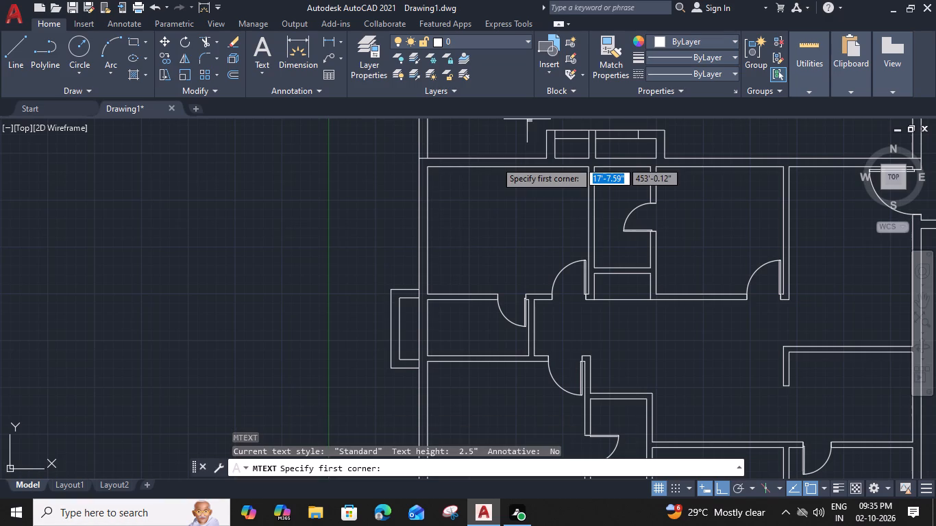
{"action": "middle_click_drag", "start_coordinate": [530, 229], "coordinate": [759, 175]}
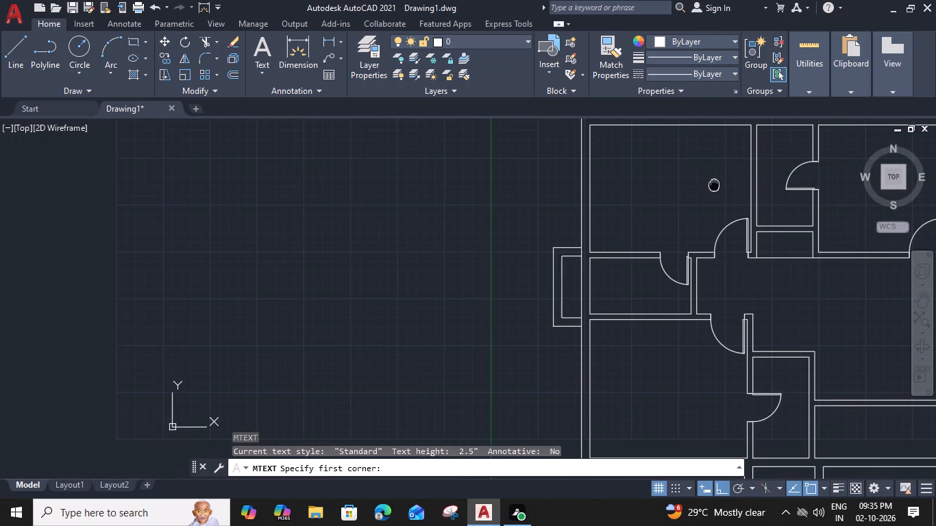
{"action": "left_click", "coordinate": [691, 163]}
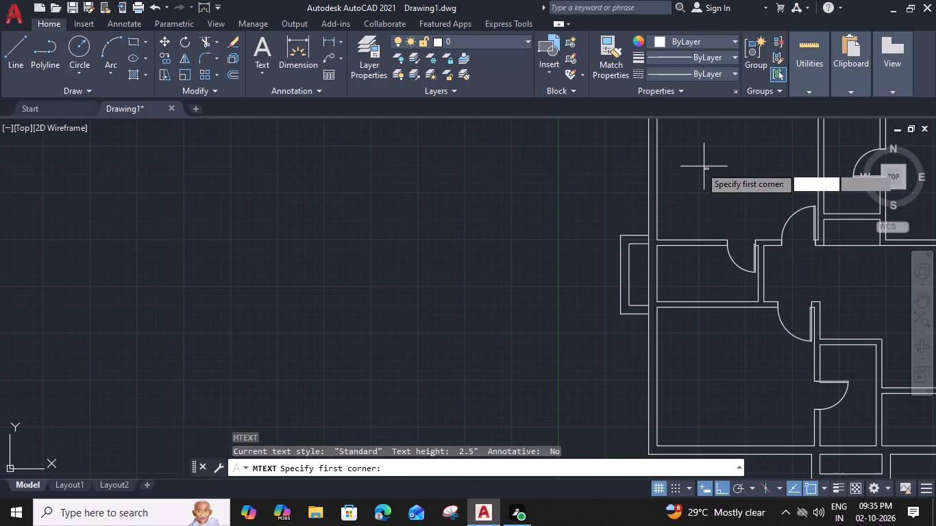
{"action": "left_click", "coordinate": [782, 181]}
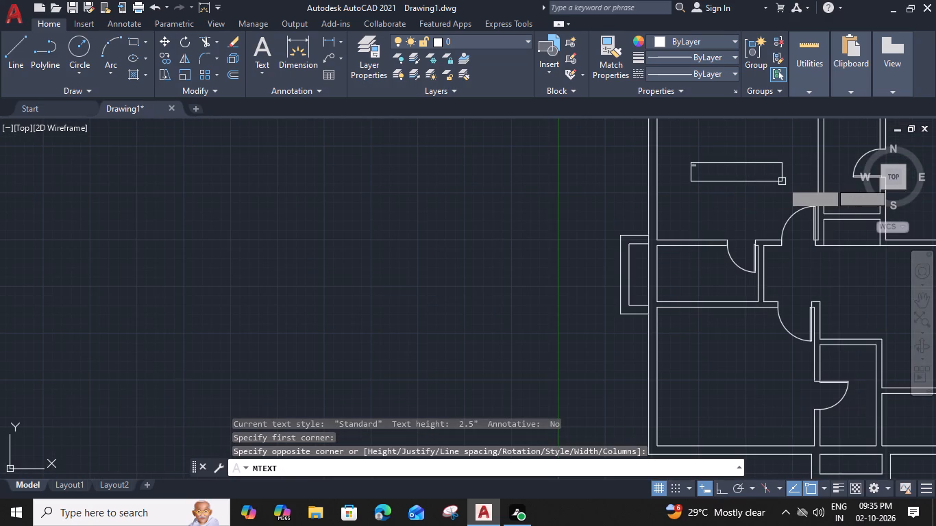
{"action": "middle_click_drag", "start_coordinate": [778, 205], "coordinate": [569, 267]}
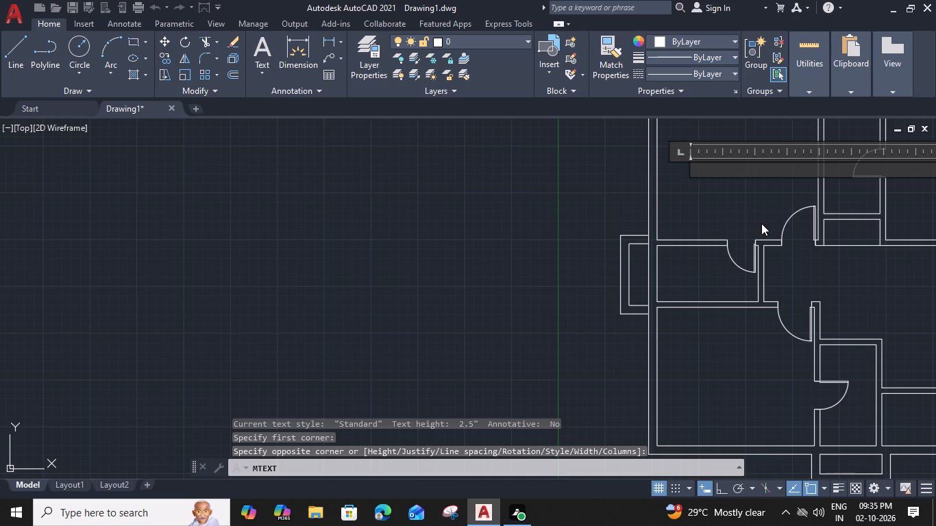
{"action": "middle_click_drag", "start_coordinate": [760, 223], "coordinate": [606, 257]}
{"action": "scroll", "coordinate": [685, 234], "scroll_direction": "down", "scroll_amount": 2}
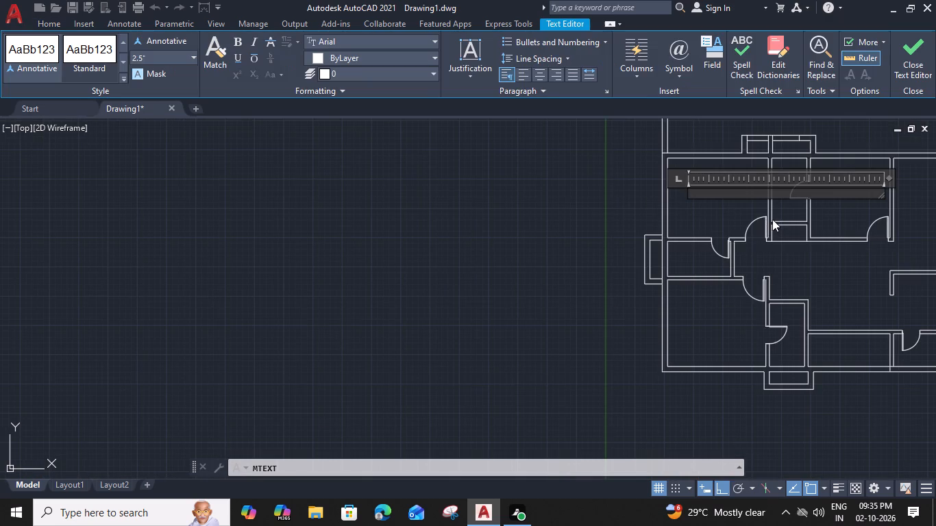
{"action": "left_click_drag", "start_coordinate": [887, 178], "coordinate": [768, 181]}
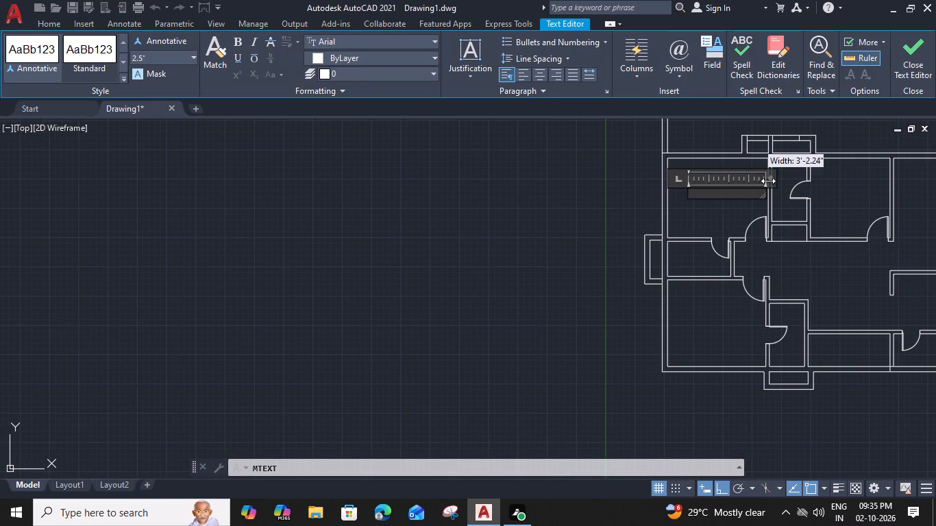
{"action": "left_click_drag", "start_coordinate": [768, 181], "coordinate": [755, 180]}
{"action": "middle_click_drag", "start_coordinate": [717, 215], "coordinate": [715, 216]}
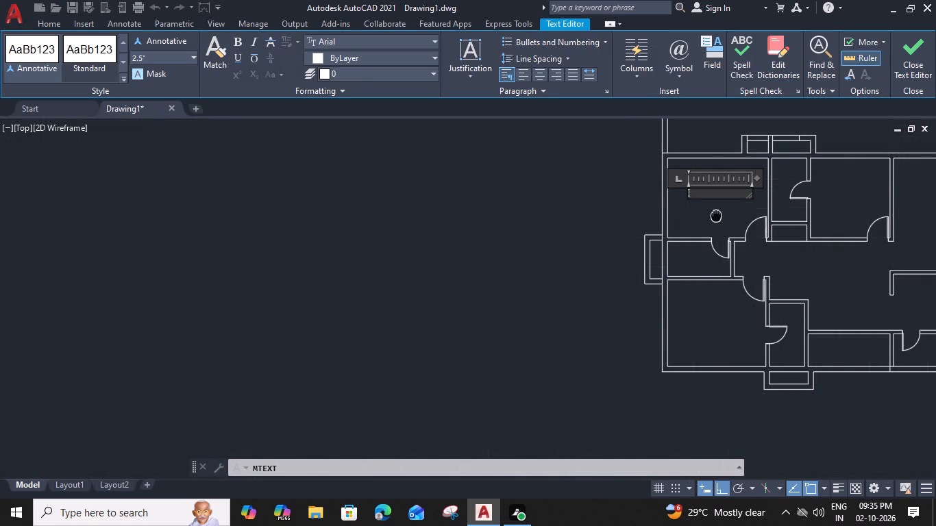
{"action": "middle_click_drag", "start_coordinate": [715, 216], "coordinate": [635, 248]}
{"action": "scroll", "coordinate": [626, 225], "scroll_direction": "up", "scroll_amount": 3}
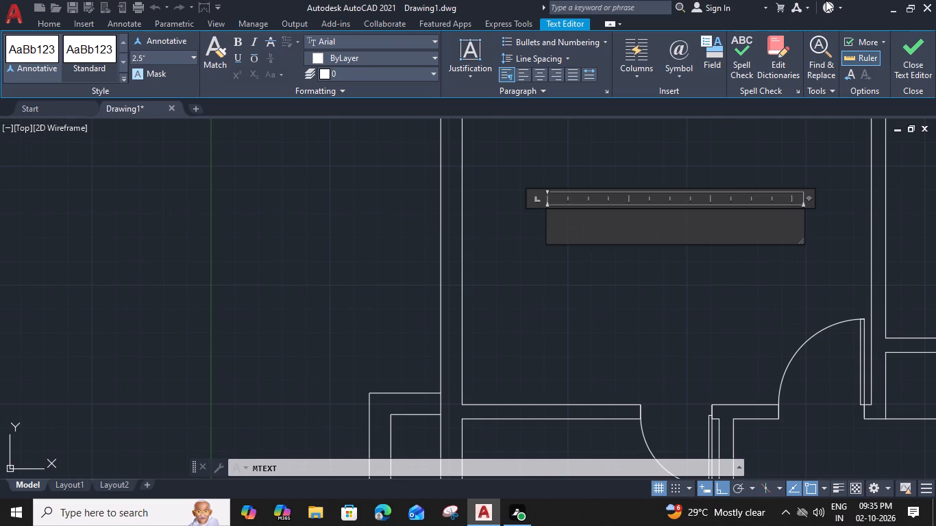
Enter the room label BEDROOM at 8" text height and widen the text frame to hold the word.
{"action": "left_click", "coordinate": [154, 57]}
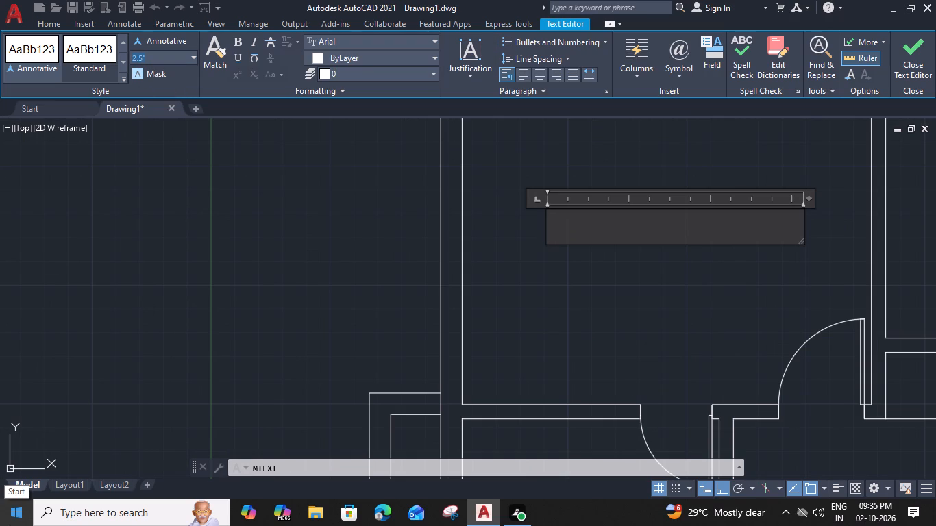
{"action": "type", "text": "8\""}
{"action": "key", "text": "Return"}
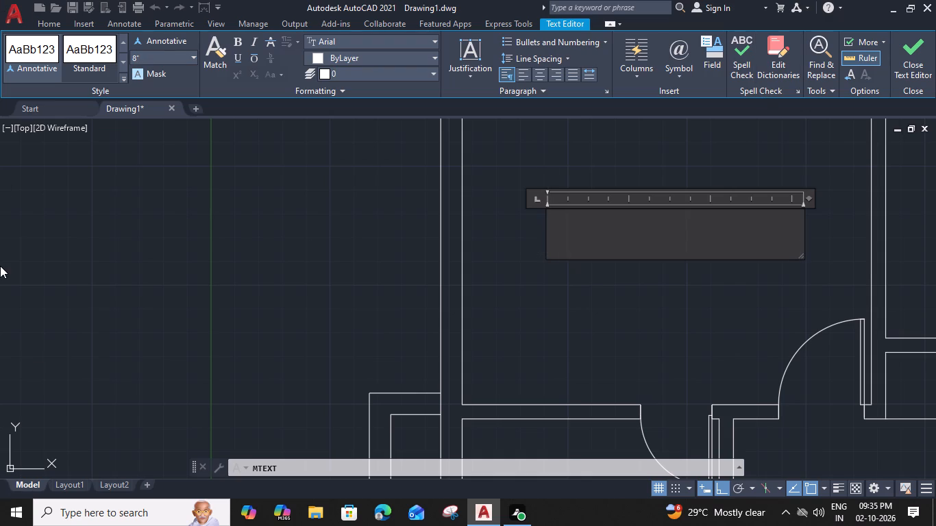
{"action": "key", "text": "b"}
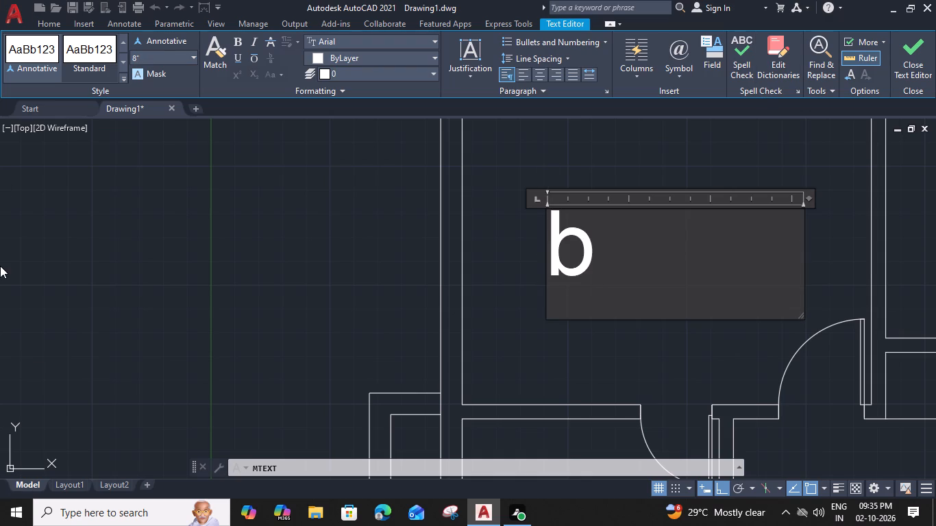
{"action": "key", "text": "BackSpace"}
{"action": "type", "text": "BR"}
{"action": "key", "text": "BackSpace"}
{"action": "type", "text": "ED"}
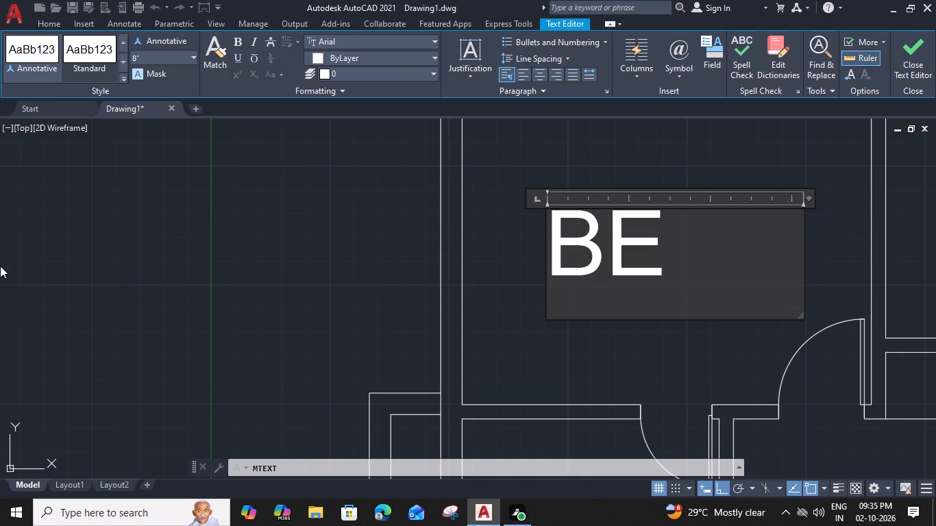
{"action": "type", "text": "ROOM"}
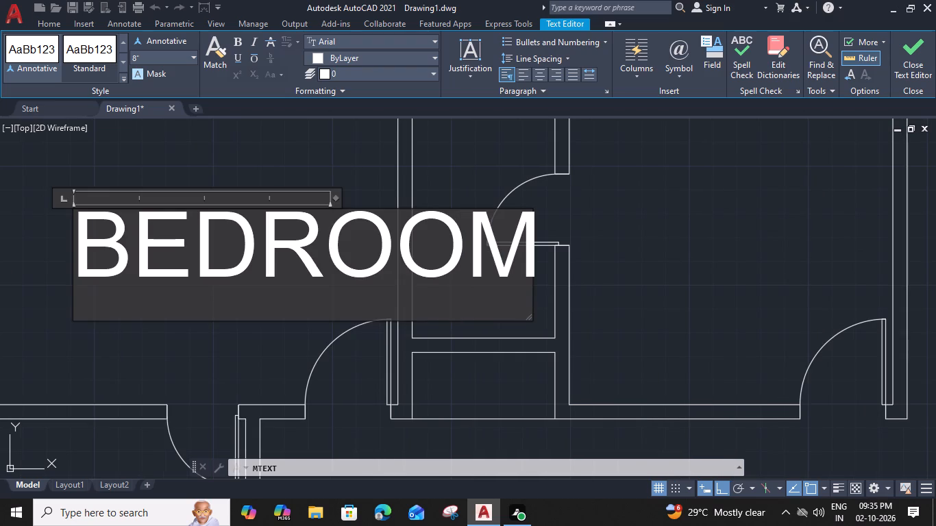
{"action": "left_click_drag", "start_coordinate": [336, 197], "coordinate": [529, 199]}
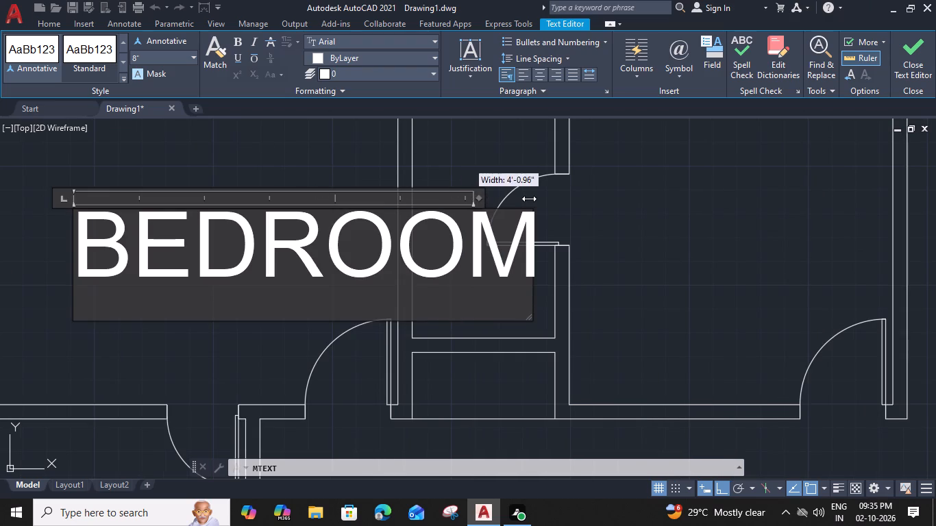
{"action": "left_click_drag", "start_coordinate": [529, 199], "coordinate": [585, 199]}
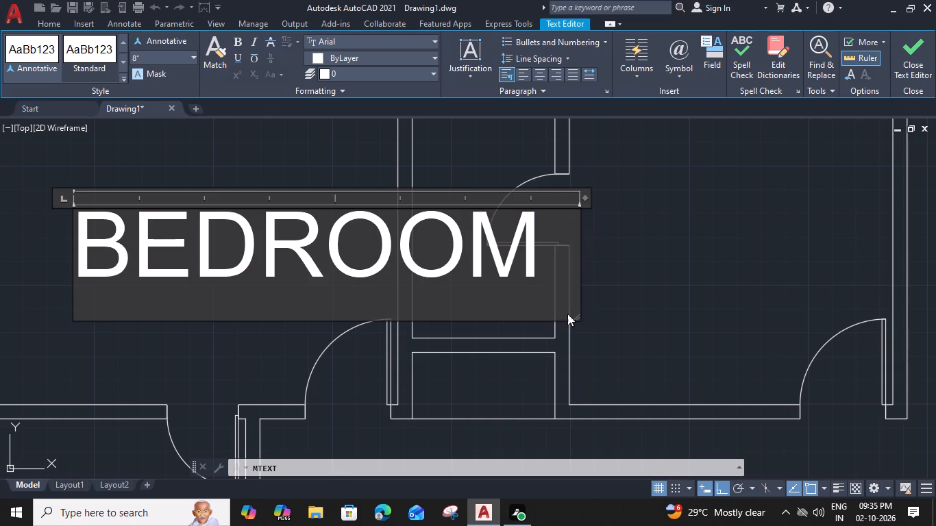
Add a second line reading 14'-4"X11'-4" under BEDROOM and widen the text frame to fit it.
{"action": "key", "text": "Return"}
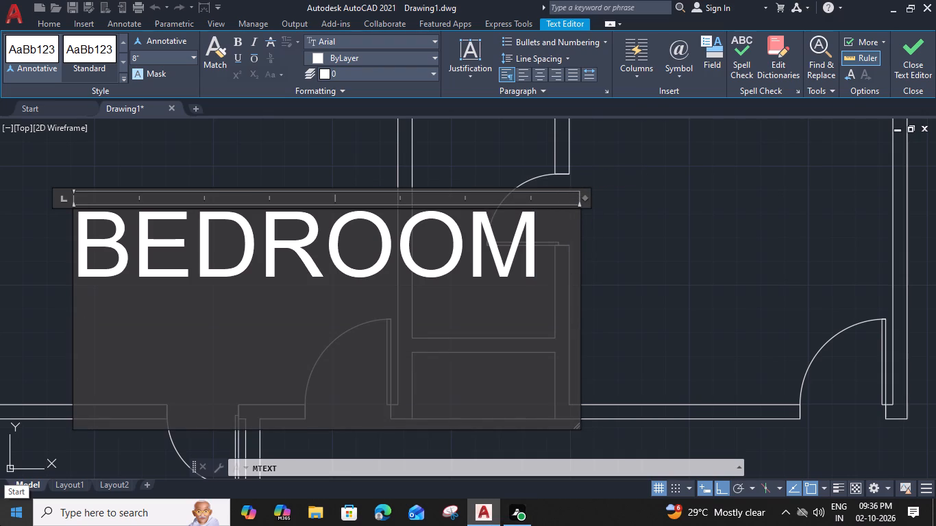
{"action": "type", "text": "14'"}
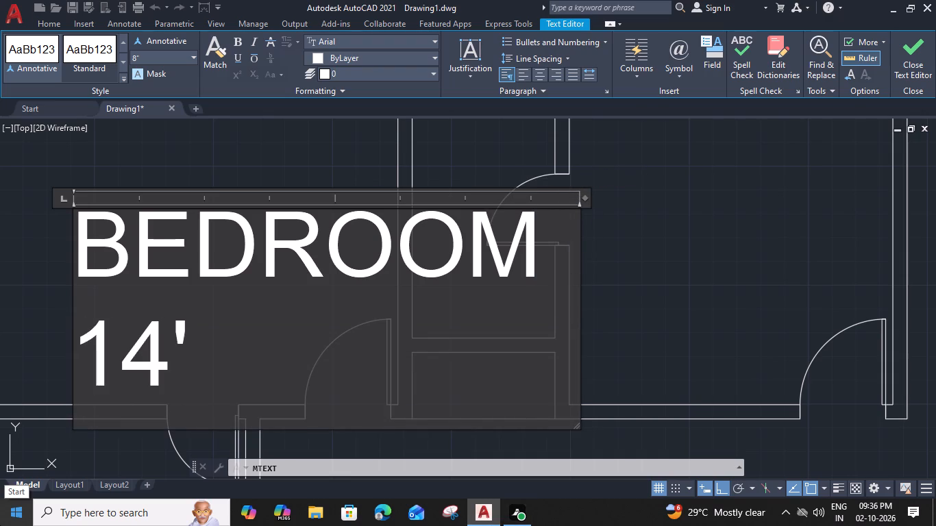
{"action": "key", "text": "minus"}
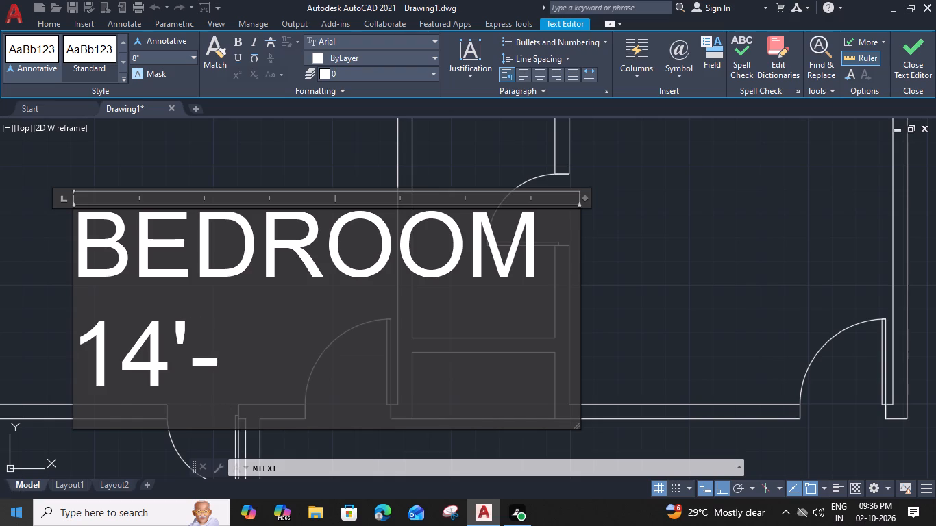
{"action": "key", "text": "4"}
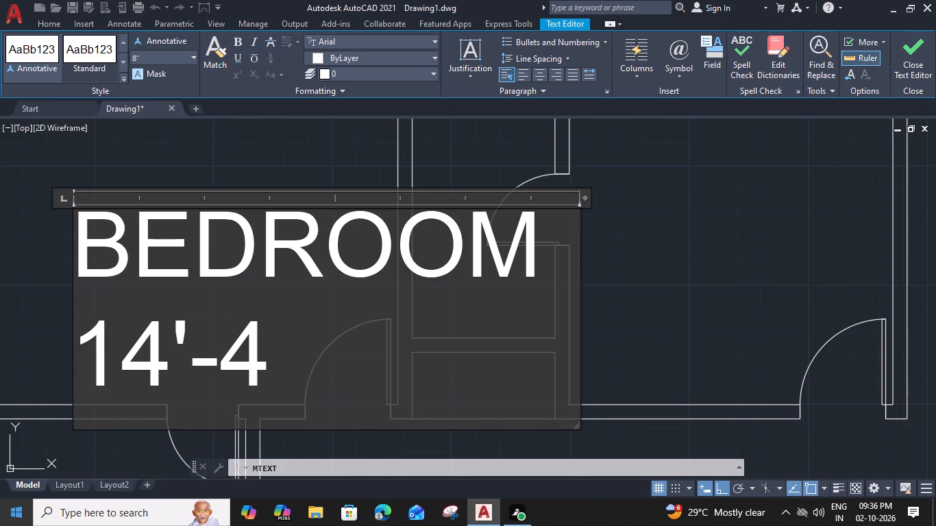
{"action": "key", "text": "shift+quotedbl"}
{"action": "key", "text": "x"}
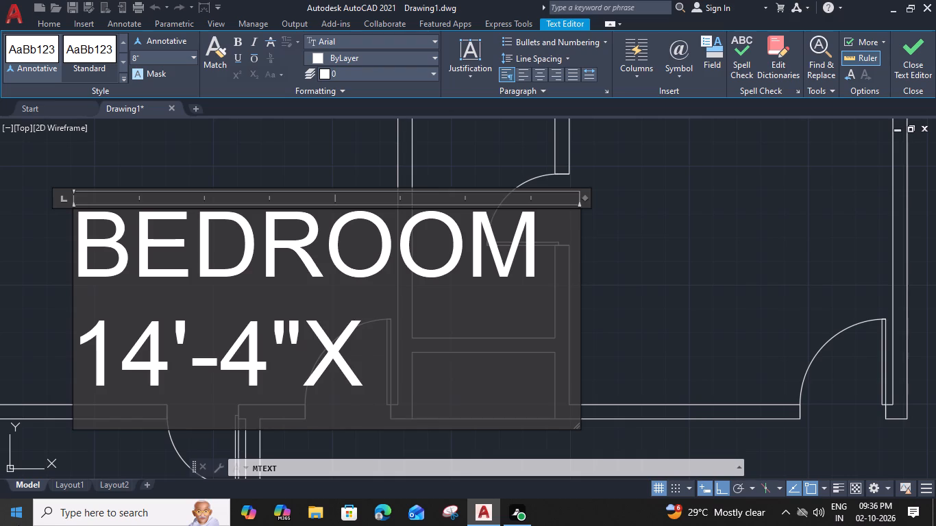
{"action": "type", "text": "11"}
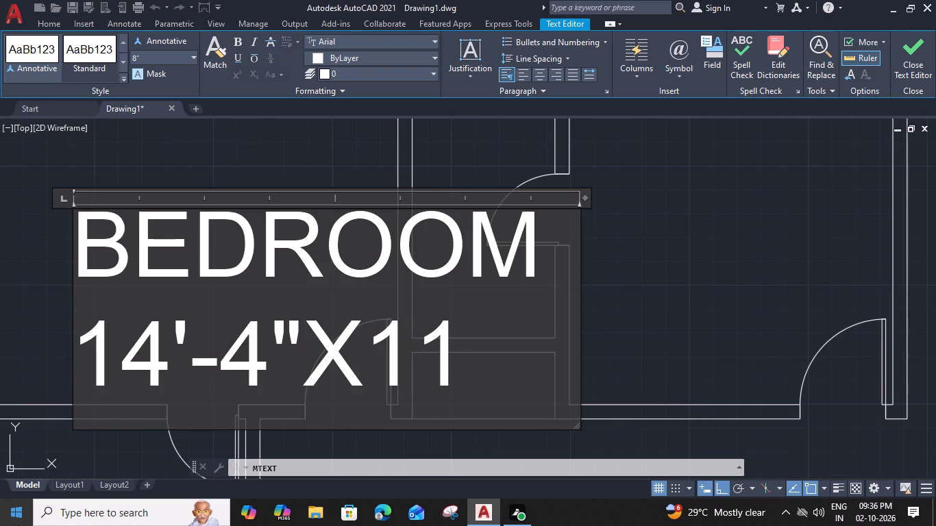
{"action": "type", "text": "'-"}
{"action": "key", "text": "4"}
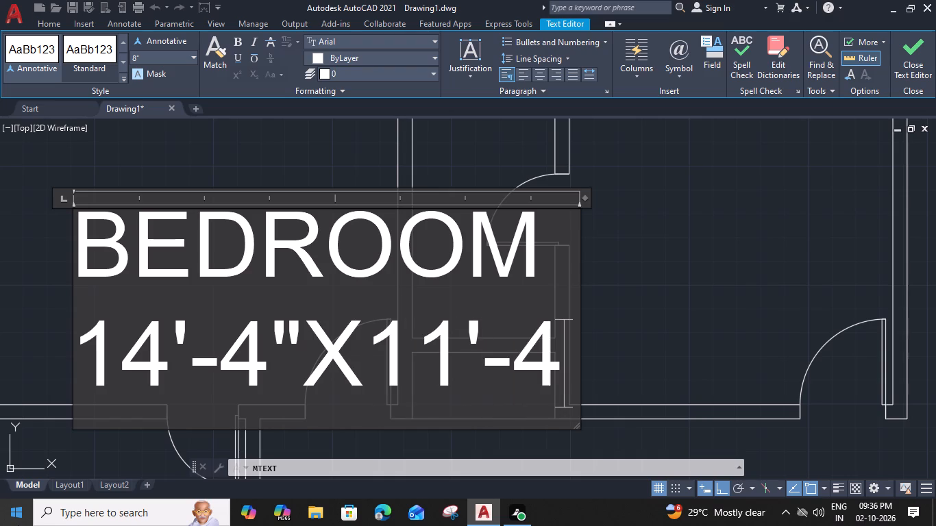
{"action": "key", "text": "shift+quotedbl"}
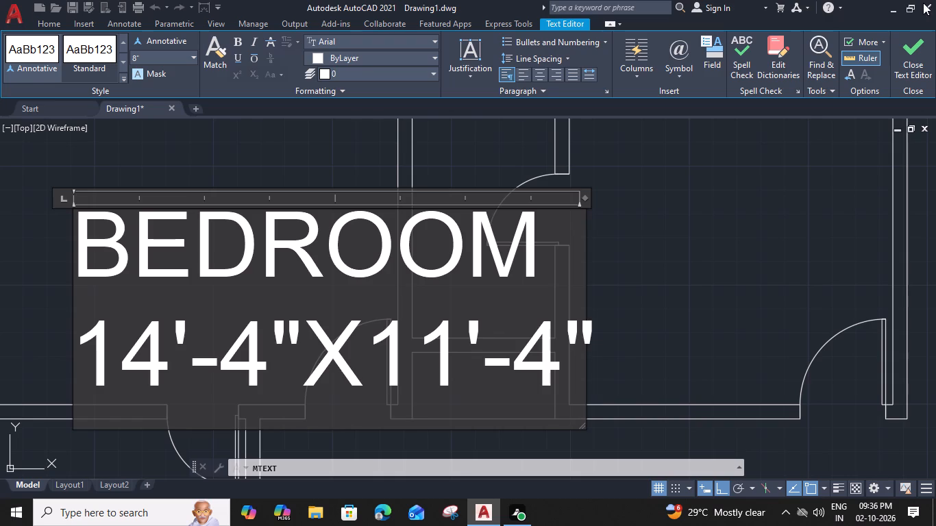
{"action": "left_click_drag", "start_coordinate": [584, 199], "coordinate": [600, 199]}
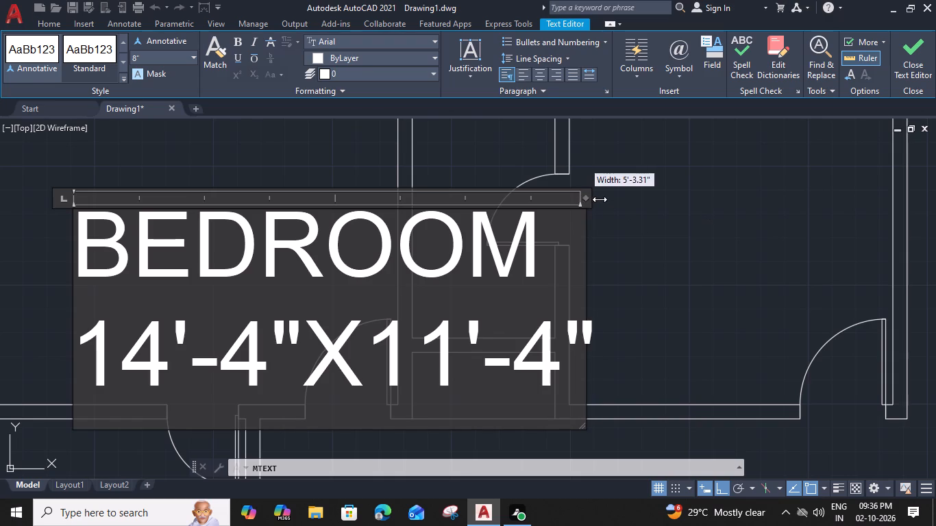
{"action": "left_click_drag", "start_coordinate": [600, 199], "coordinate": [608, 201]}
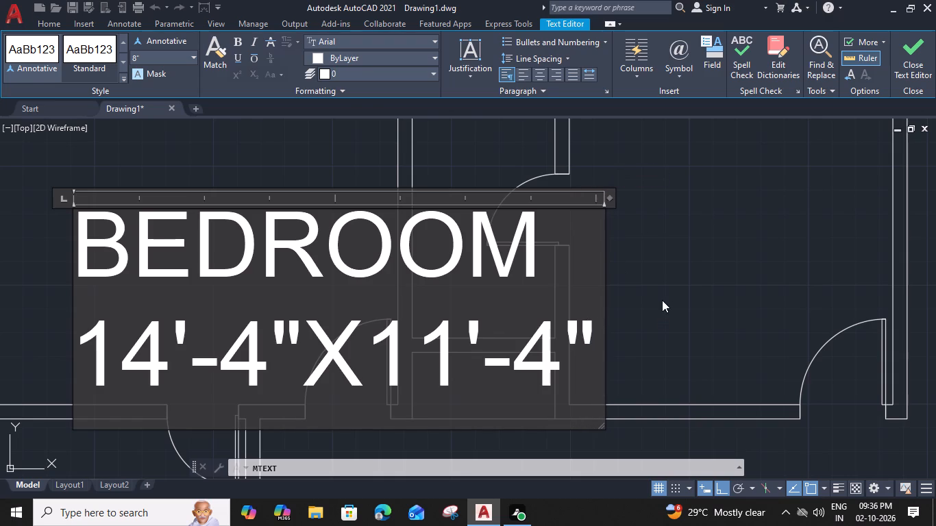
Indent the word BEDROOM by one space above its dimensions and finish the northwest bedroom's label.
{"action": "scroll", "coordinate": [881, 249], "scroll_direction": "down", "scroll_amount": 2}
{"action": "middle_click_drag", "start_coordinate": [804, 260], "coordinate": [826, 256]}
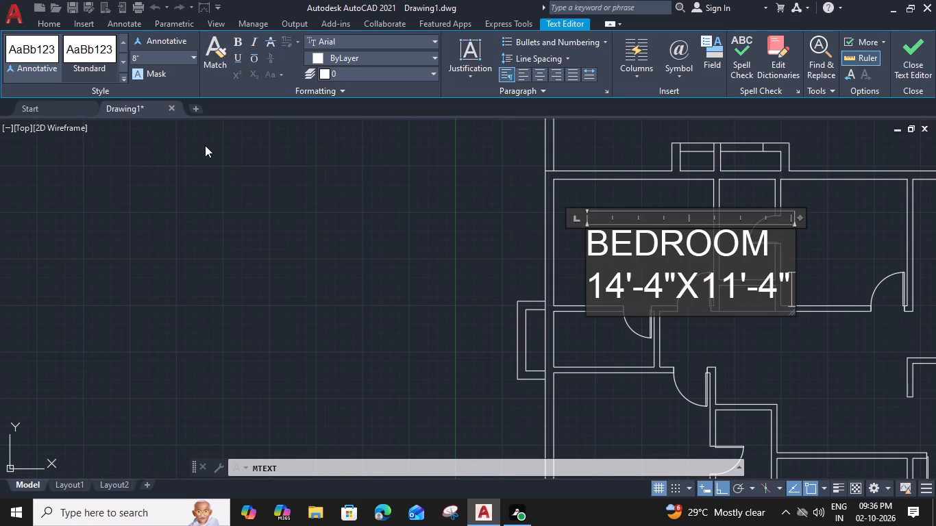
{"action": "left_click", "coordinate": [589, 229]}
{"action": "key", "text": "space"}
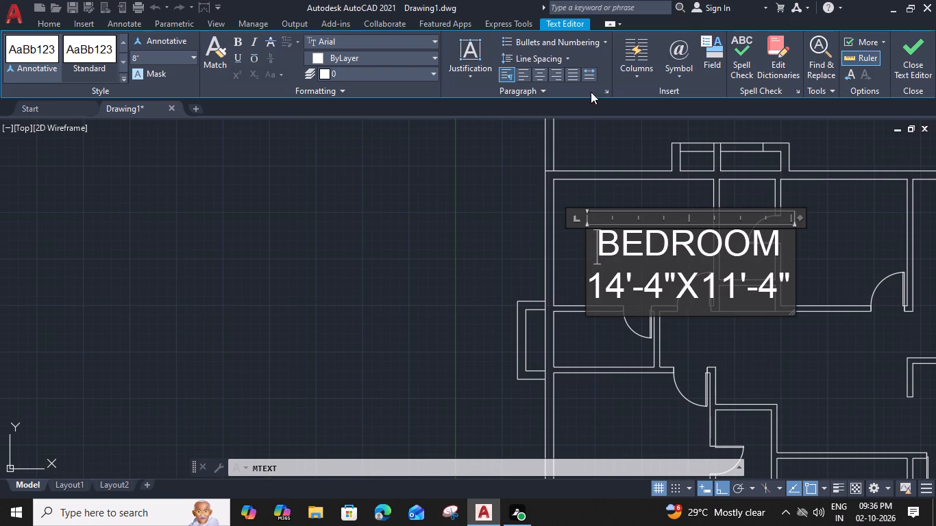
{"action": "left_click", "coordinate": [752, 340]}
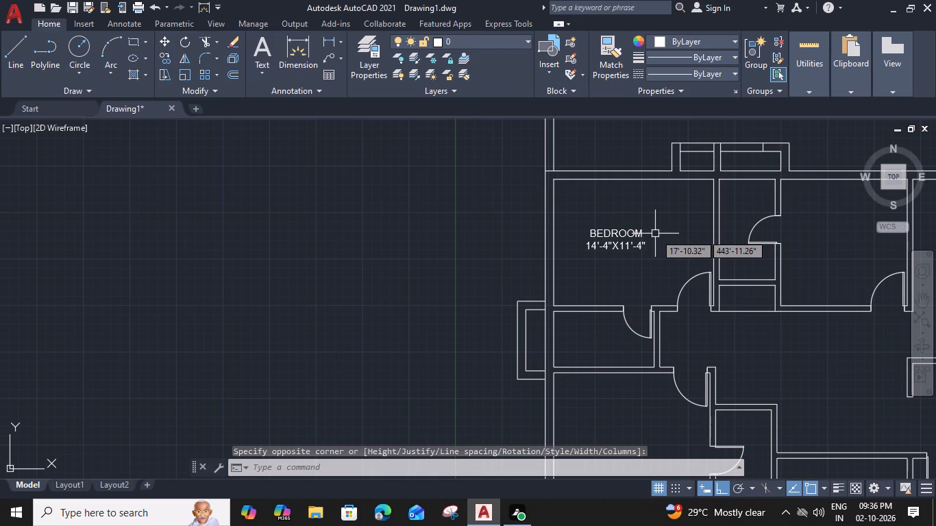
Copy the BEDROOM label straight down into the apartment's southwest corner room.
{"action": "left_click", "coordinate": [644, 231]}
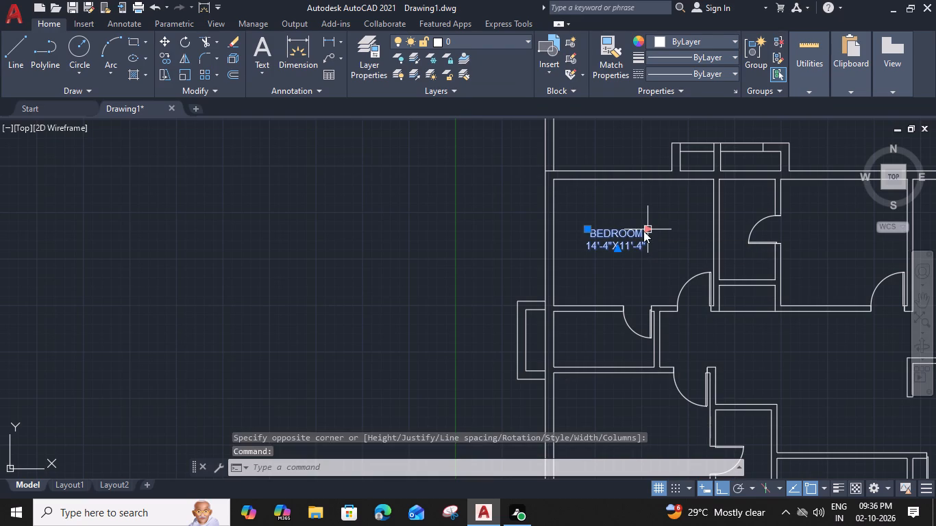
{"action": "type", "text": "CO"}
{"action": "key", "text": "space"}
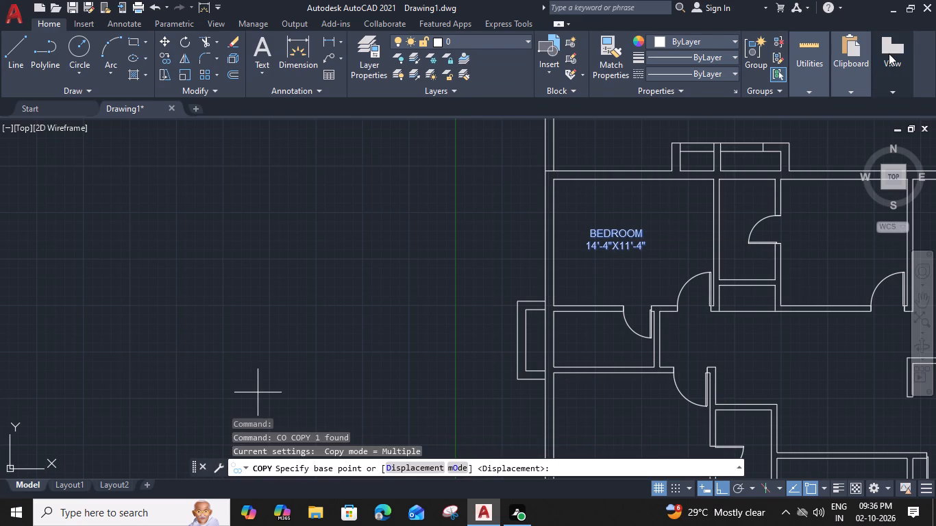
{"action": "left_click", "coordinate": [643, 246]}
{"action": "middle_click_drag", "start_coordinate": [643, 335], "coordinate": [643, 246]}
{"action": "middle_click_drag", "start_coordinate": [643, 246], "coordinate": [628, 186]}
{"action": "left_click", "coordinate": [638, 294]}
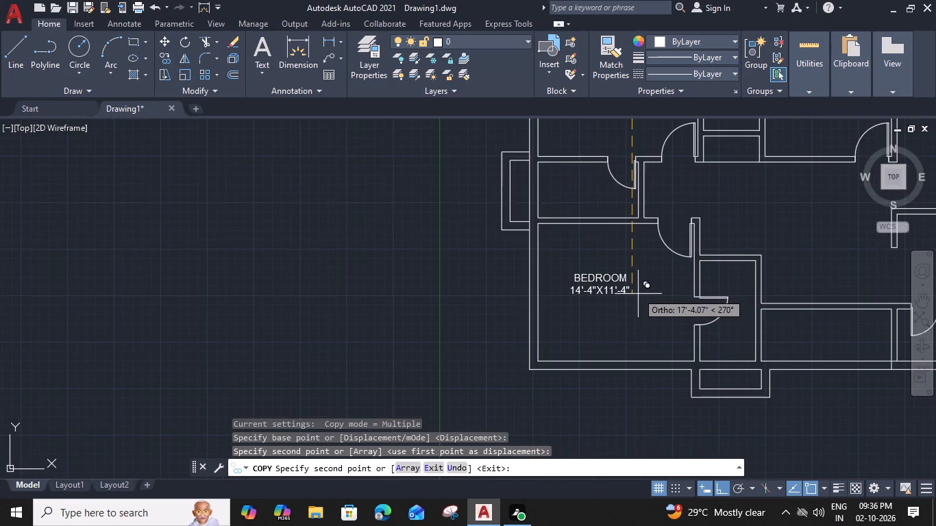
{"action": "key", "text": "Escape"}
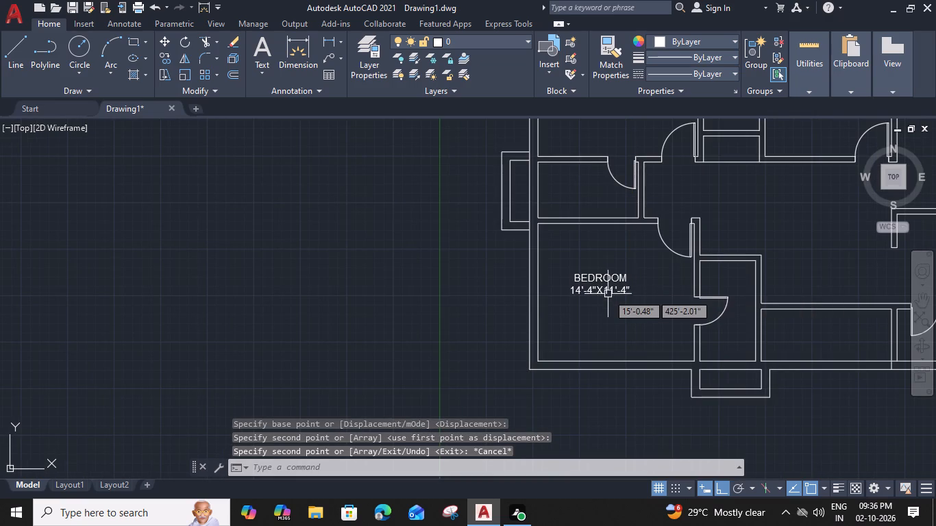
Change the copied label's name to M.BEDROOM without a leading space, widening the frame to keep it on one line.
{"action": "scroll", "coordinate": [615, 289], "scroll_direction": "up", "scroll_amount": 1}
{"action": "double_click", "coordinate": [615, 289]}
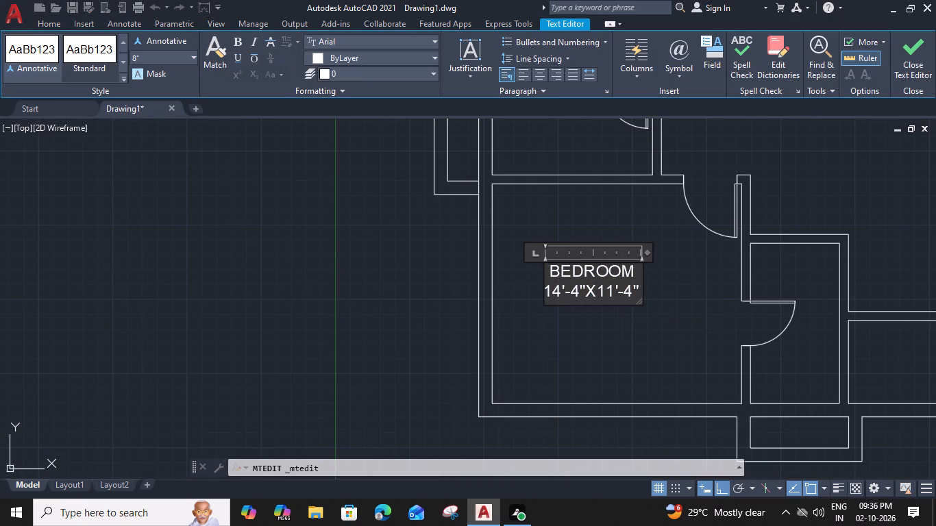
{"action": "left_click", "coordinate": [550, 265]}
{"action": "type", "text": "M."}
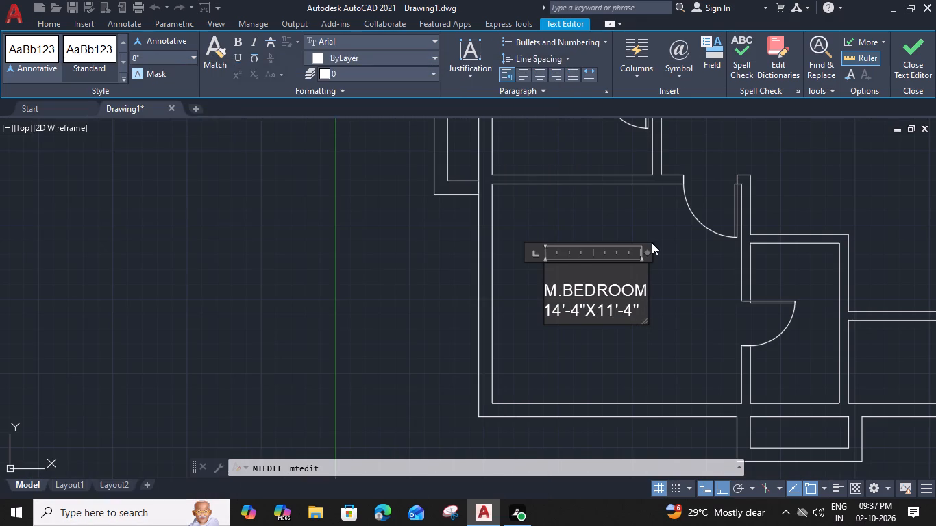
{"action": "left_click_drag", "start_coordinate": [647, 251], "coordinate": [664, 253]}
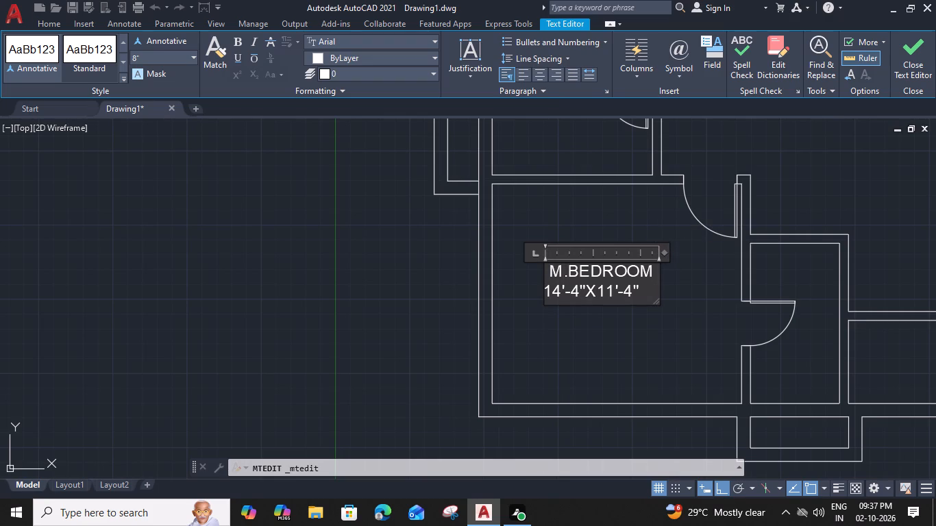
{"action": "left_click", "coordinate": [550, 272]}
{"action": "key", "text": "BackSpace"}
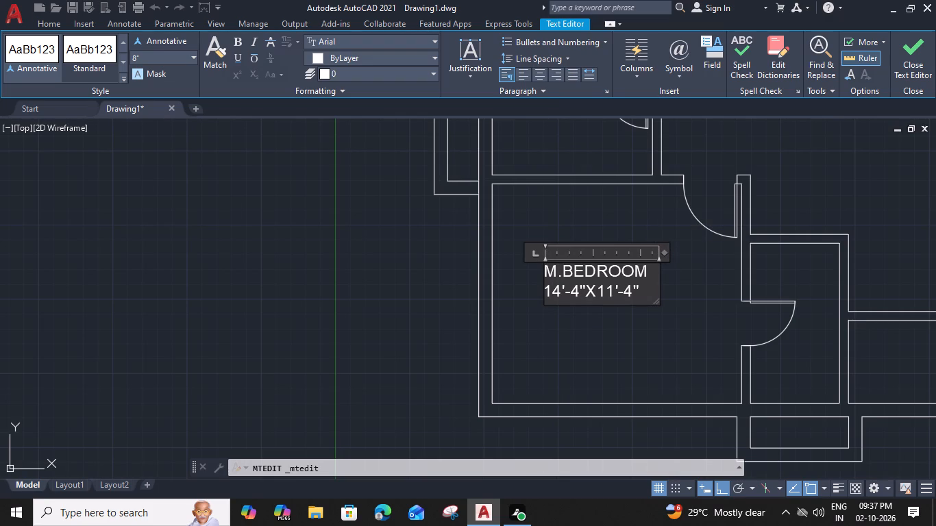
Change the master bedroom's dimensions to 14'-0"X12'-4", narrow the text frame to fit, and finish editing.
{"action": "left_click", "coordinate": [576, 290]}
{"action": "key", "text": "0"}
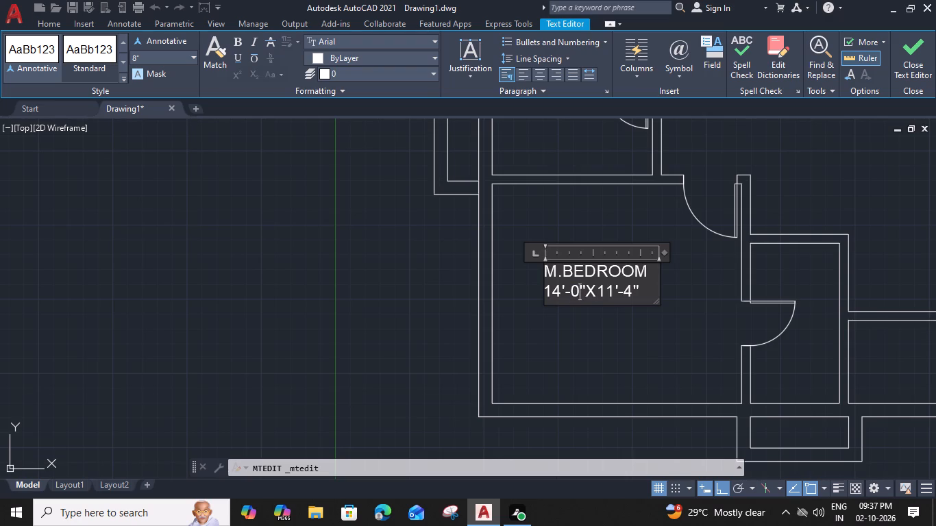
{"action": "left_click", "coordinate": [611, 293]}
{"action": "key", "text": "2"}
{"action": "left_click_drag", "start_coordinate": [664, 254], "coordinate": [654, 254]}
{"action": "left_click", "coordinate": [642, 310]}
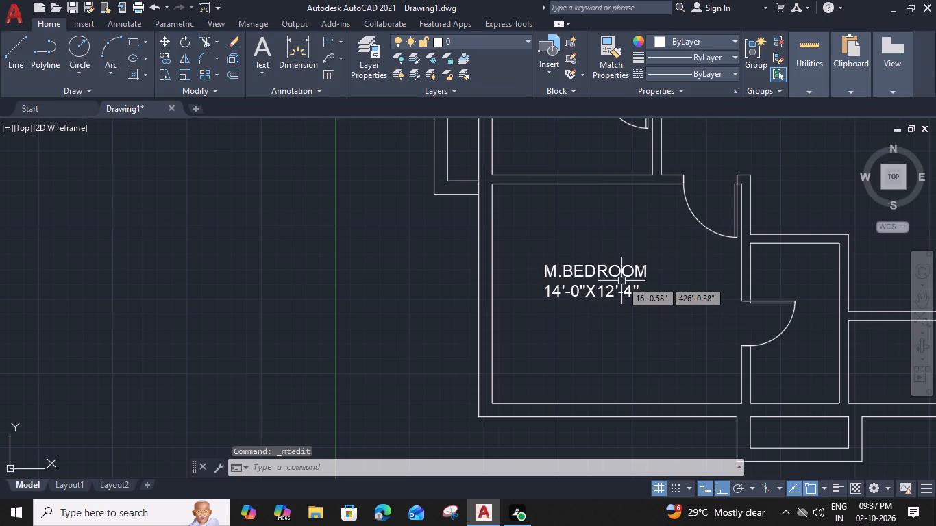
Copy the M.BEDROOM label straight east into the partly open room near the apartment's southeast corner.
{"action": "left_click", "coordinate": [611, 267]}
{"action": "key", "text": "c"}
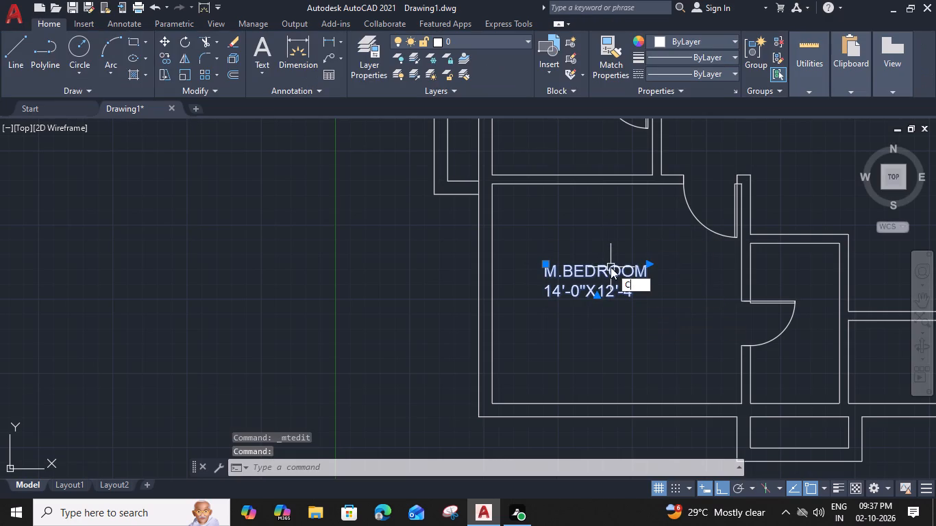
{"action": "key", "text": "o"}
{"action": "key", "text": "space"}
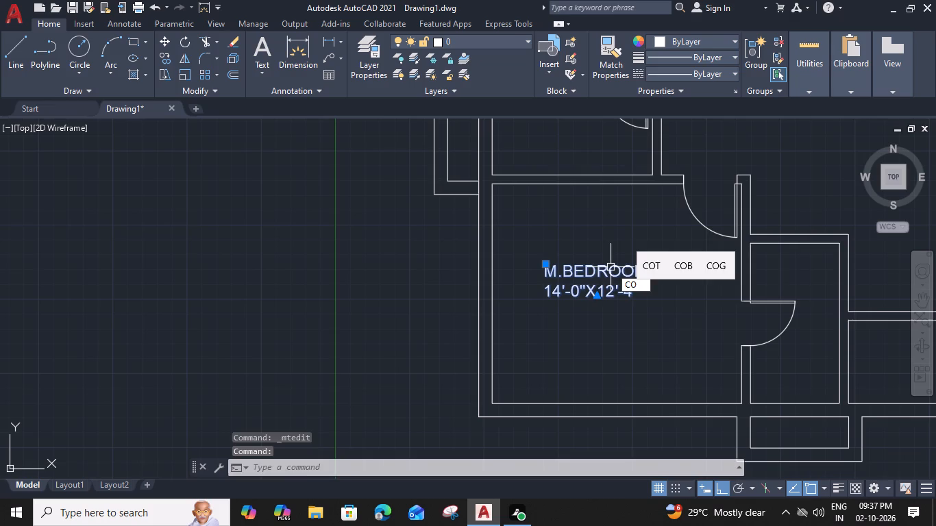
{"action": "left_click", "coordinate": [608, 271]}
{"action": "scroll", "coordinate": [608, 272], "scroll_direction": "down", "scroll_amount": 2}
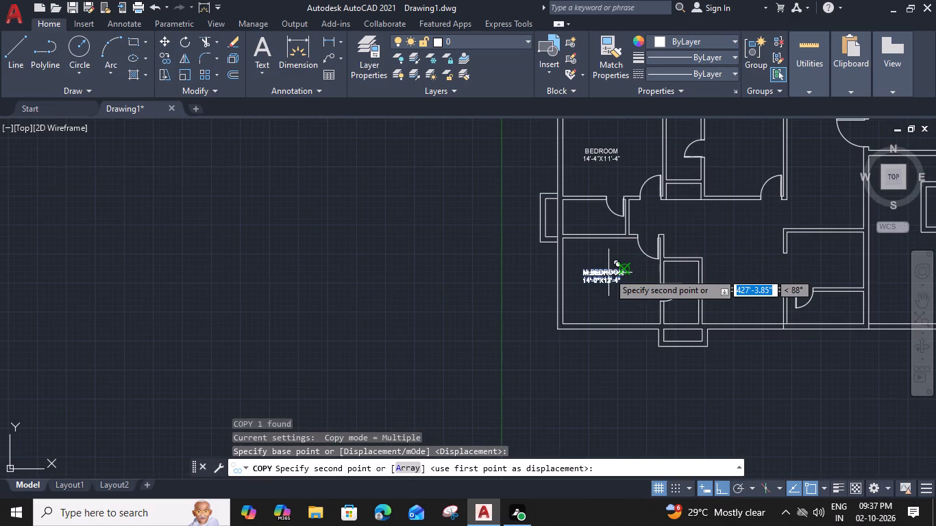
{"action": "middle_click_drag", "start_coordinate": [741, 277], "coordinate": [556, 268]}
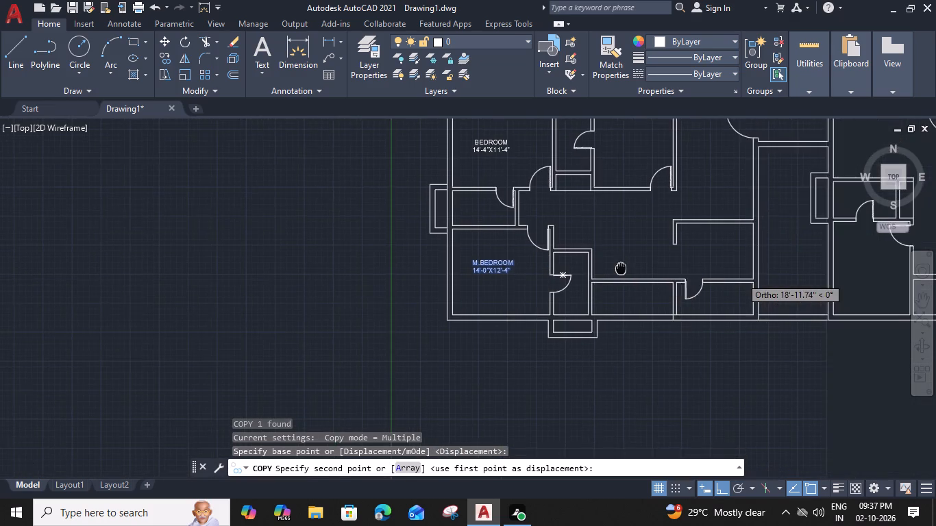
{"action": "left_click", "coordinate": [648, 264]}
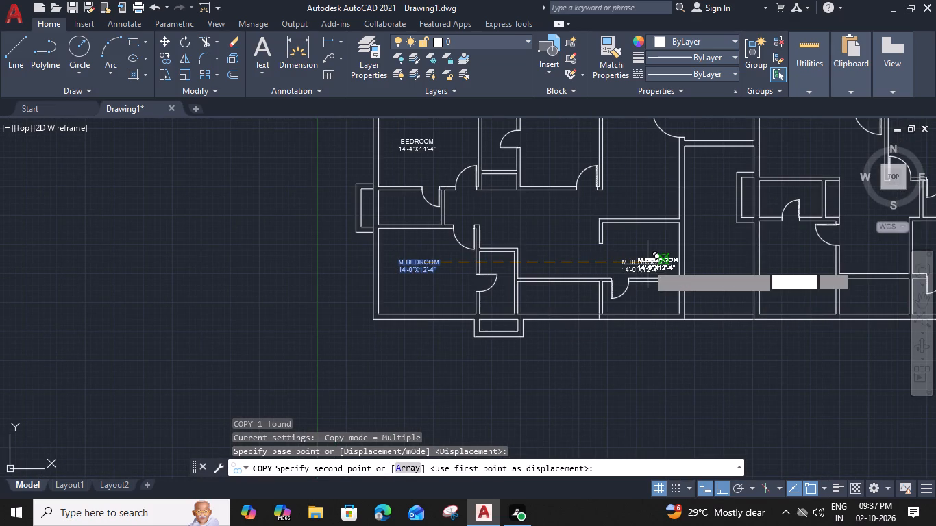
{"action": "key", "text": "Escape"}
Change the copied label's dimensions to 11'-10"X8'-0".
{"action": "double_click", "coordinate": [648, 264]}
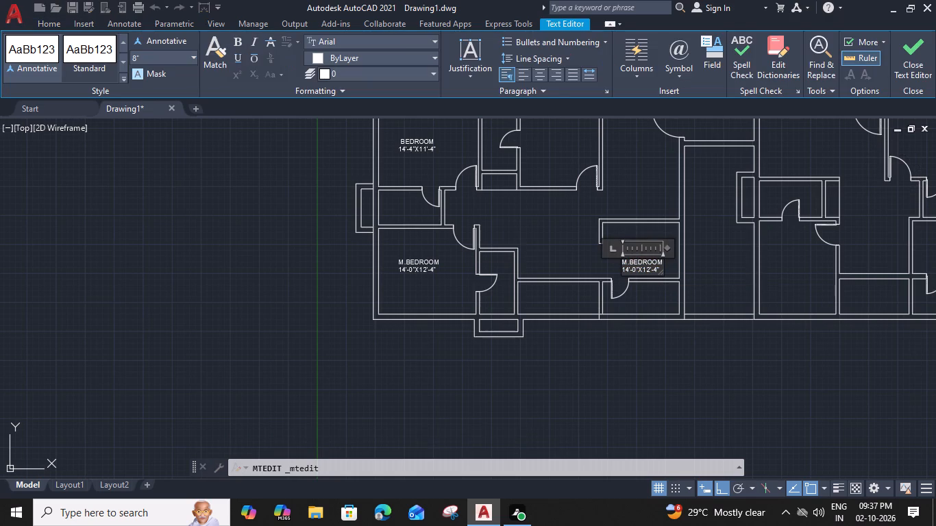
{"action": "scroll", "coordinate": [645, 262], "scroll_direction": "up", "scroll_amount": 5}
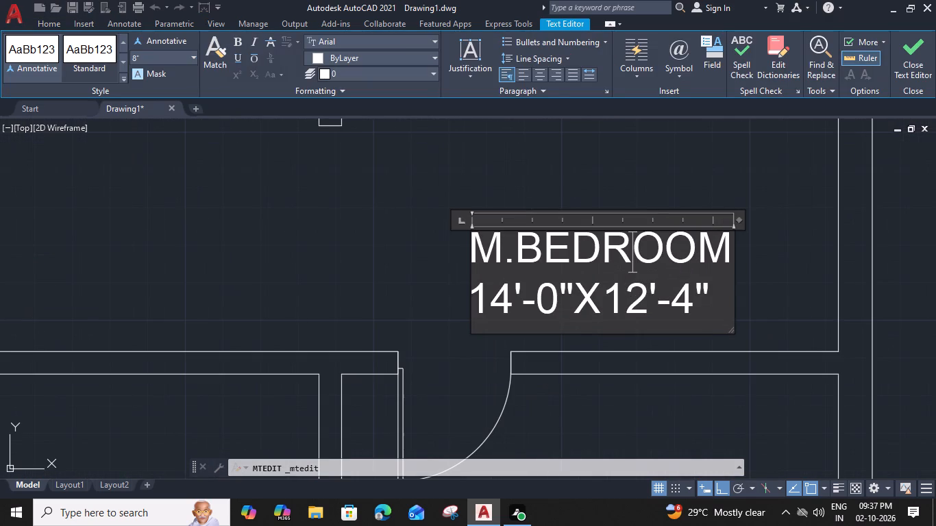
{"action": "left_click_drag", "start_coordinate": [511, 298], "coordinate": [504, 297]}
{"action": "left_click_drag", "start_coordinate": [504, 297], "coordinate": [497, 297]}
{"action": "key", "text": "1"}
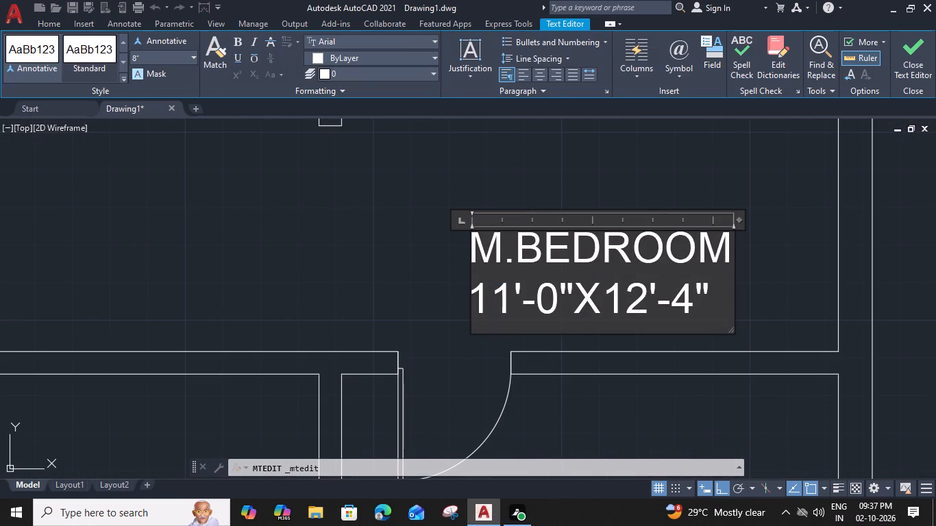
{"action": "left_click", "coordinate": [536, 308]}
{"action": "key", "text": "1"}
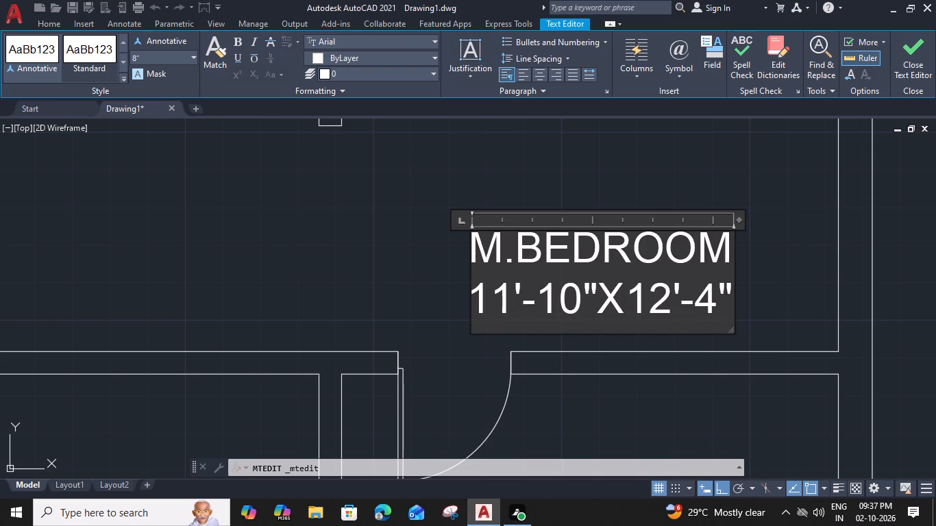
{"action": "left_click_drag", "start_coordinate": [671, 301], "coordinate": [635, 301]}
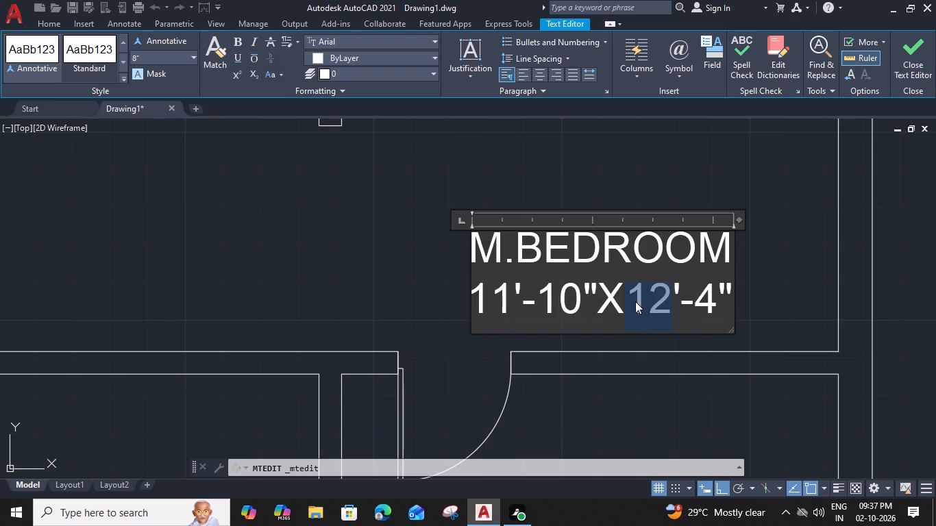
{"action": "key", "text": "8"}
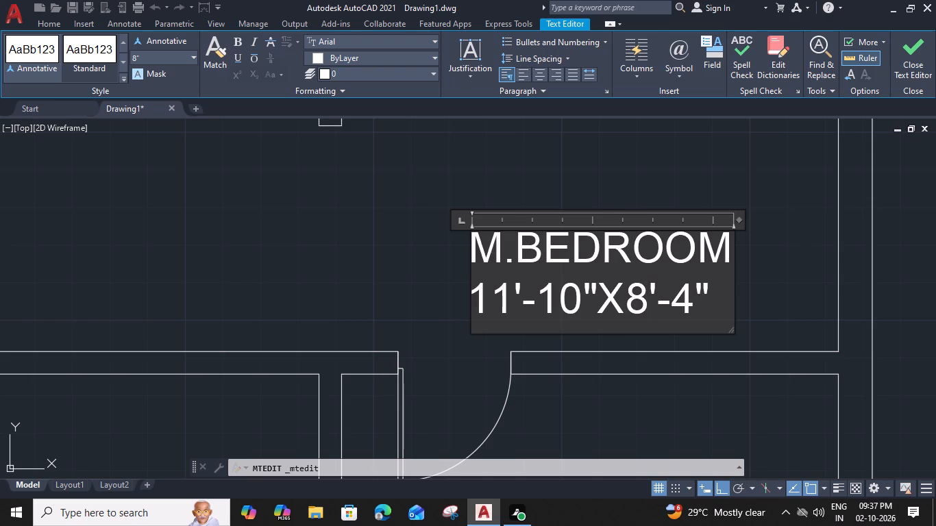
{"action": "left_click_drag", "start_coordinate": [693, 312], "coordinate": [679, 312]}
{"action": "key", "text": "0"}
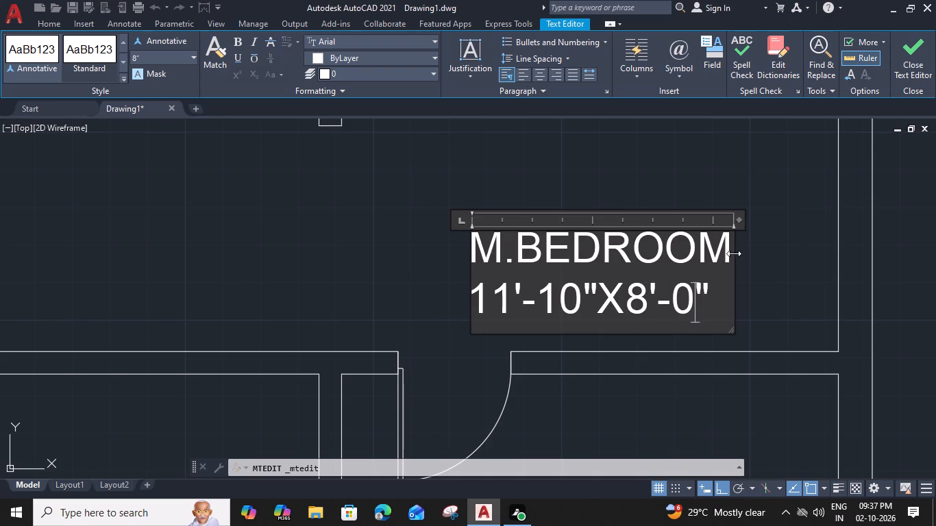
Rename the label KITCHEN, narrow its frame to fit, indent the name by two spaces, and finish editing.
{"action": "left_click_drag", "start_coordinate": [730, 250], "coordinate": [408, 249]}
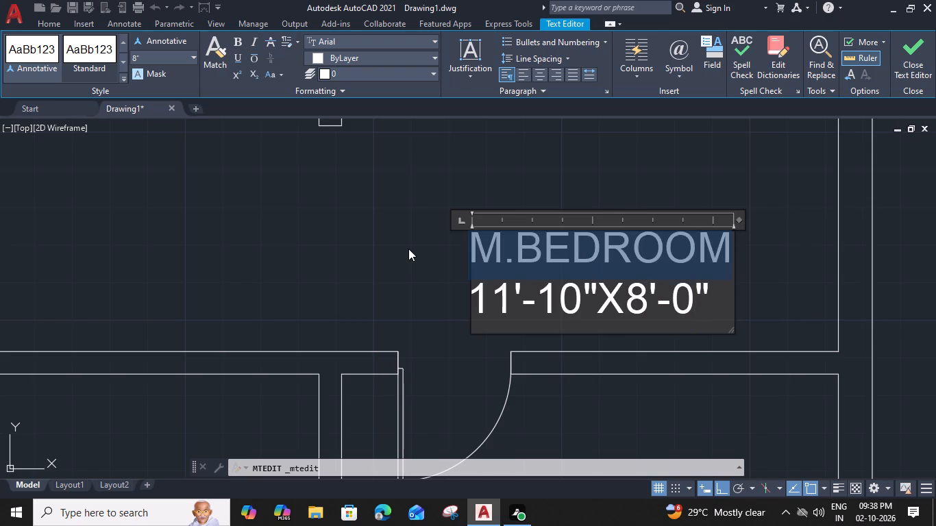
{"action": "type", "text": "KI"}
{"action": "type", "text": "TC"}
{"action": "key", "text": "h"}
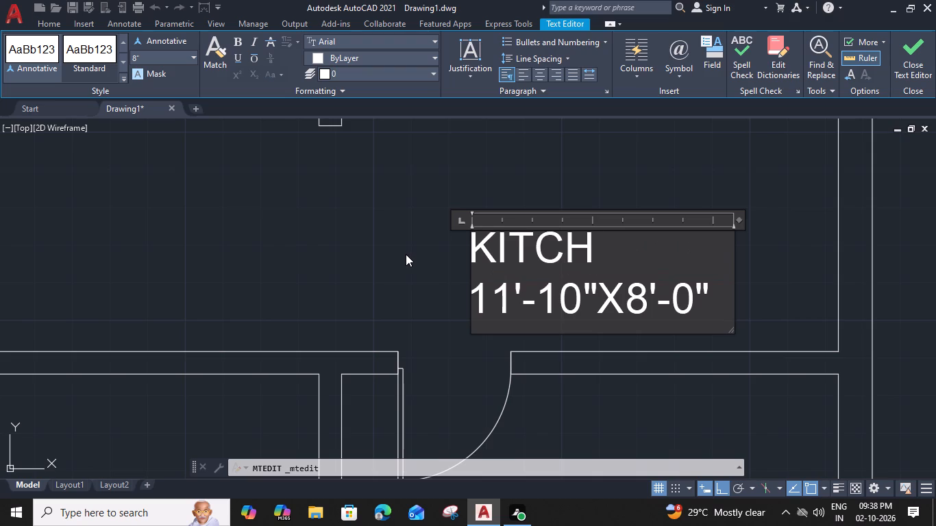
{"action": "key", "text": "e"}
{"action": "key", "text": "n"}
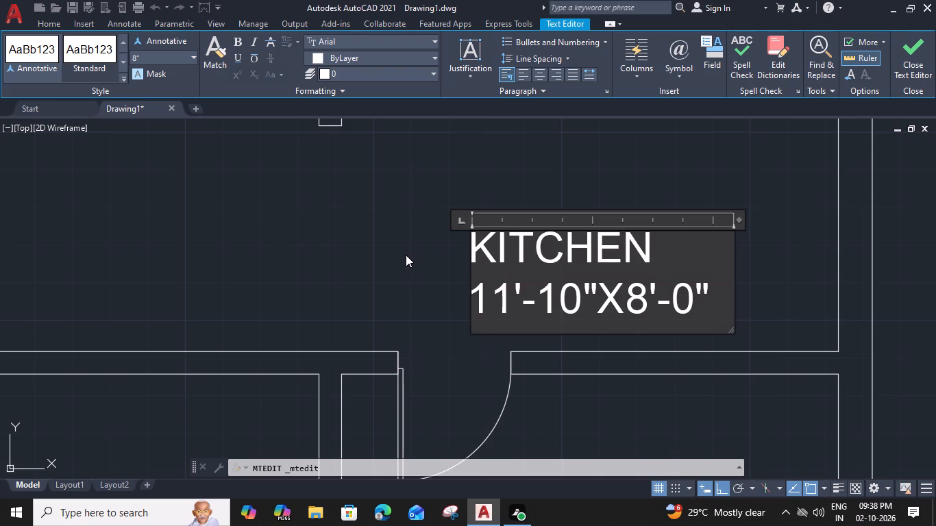
{"action": "left_click_drag", "start_coordinate": [739, 219], "coordinate": [715, 220]}
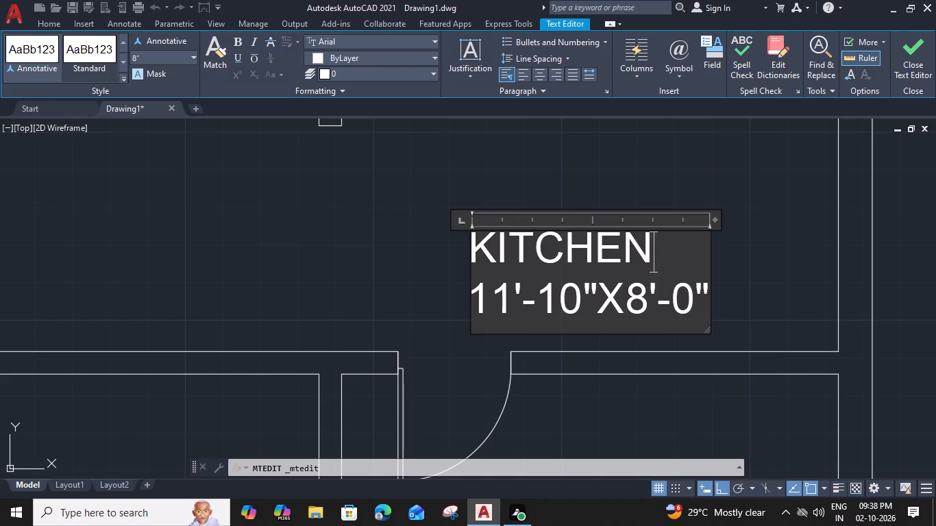
{"action": "left_click", "coordinate": [472, 244]}
{"action": "key", "text": "space"}
{"action": "key", "text": "space"}
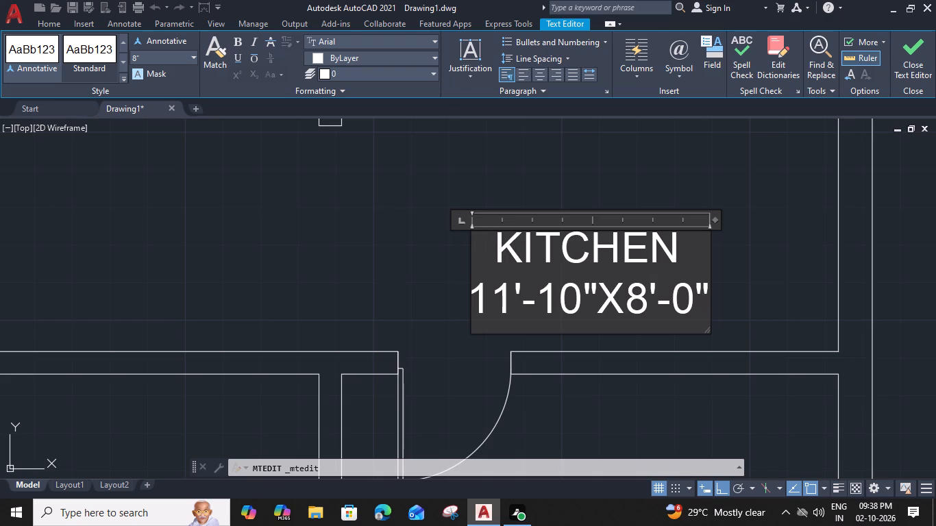
{"action": "left_click", "coordinate": [728, 275]}
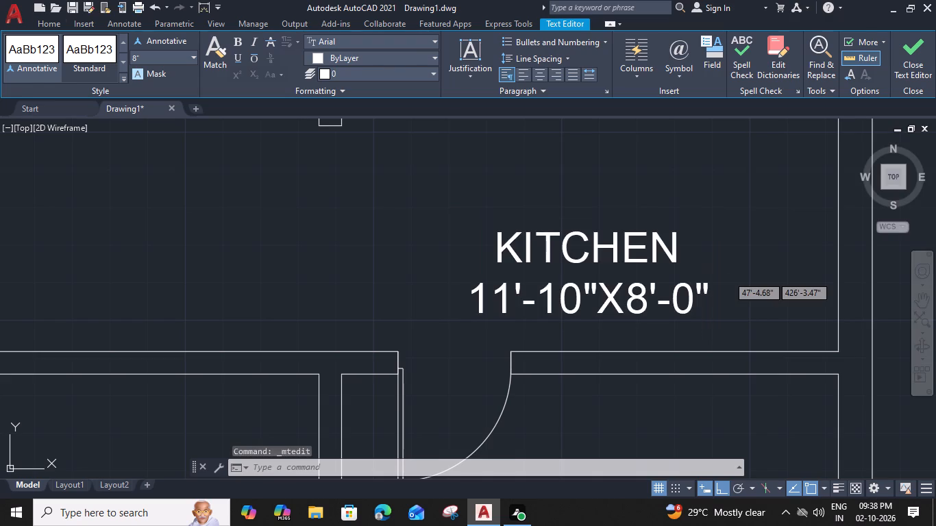
Move the KITCHEN label straight up about 1'-11" so it sits near the middle of the kitchen.
{"action": "scroll", "coordinate": [582, 249], "scroll_direction": "down", "scroll_amount": 2}
{"action": "left_click", "coordinate": [589, 245]}
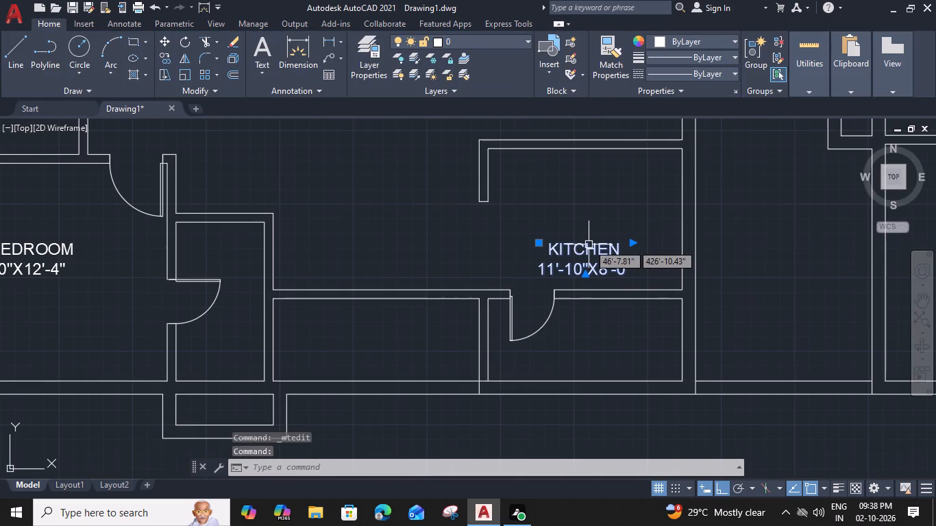
{"action": "type", "text": "M"}
{"action": "key", "text": "space"}
{"action": "left_click", "coordinate": [589, 244]}
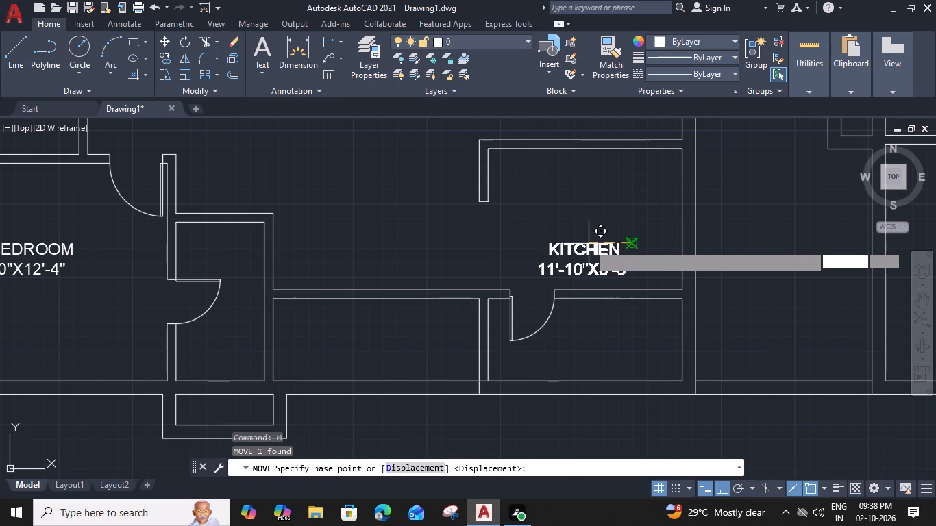
{"action": "left_click", "coordinate": [627, 209]}
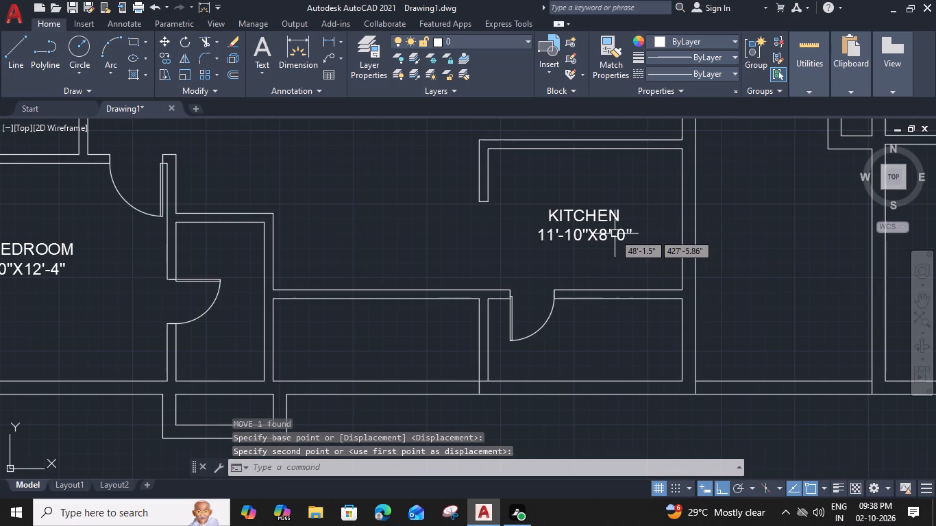
Copy the KITCHEN label straight down about 6'-10" into the narrow room below the kitchen, placing two nearly overlapping copies.
{"action": "scroll", "coordinate": [610, 229], "scroll_direction": "down", "scroll_amount": 2}
{"action": "middle_click_drag", "start_coordinate": [591, 231], "coordinate": [617, 231]}
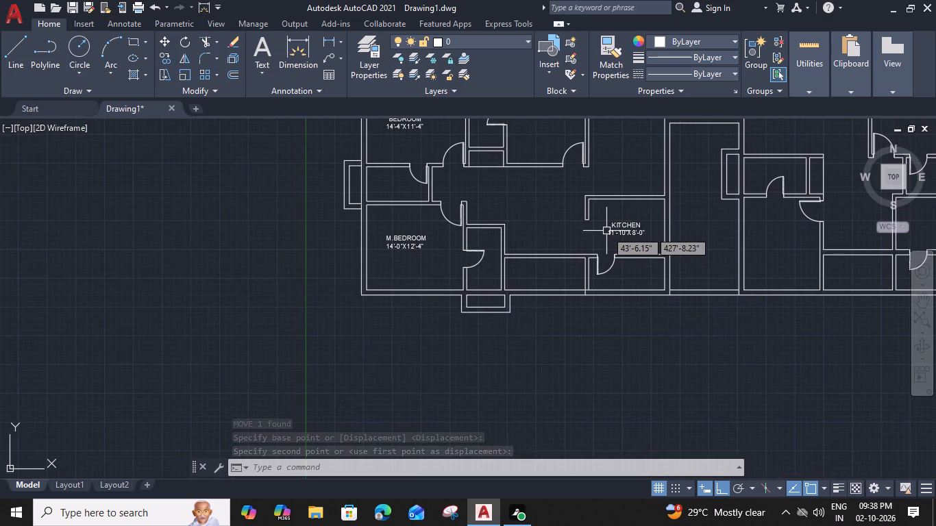
{"action": "left_click", "coordinate": [627, 229]}
{"action": "key", "text": "c"}
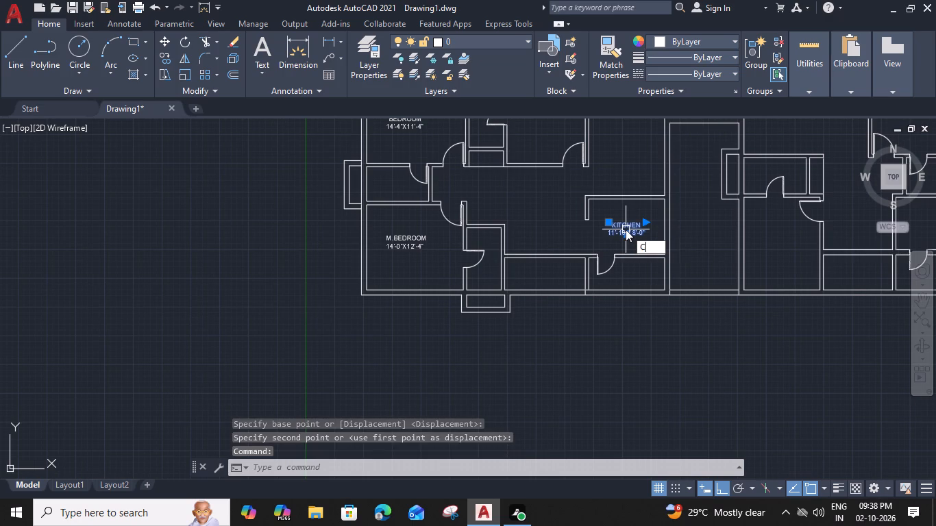
{"action": "key", "text": "0"}
{"action": "key", "text": "BackSpace"}
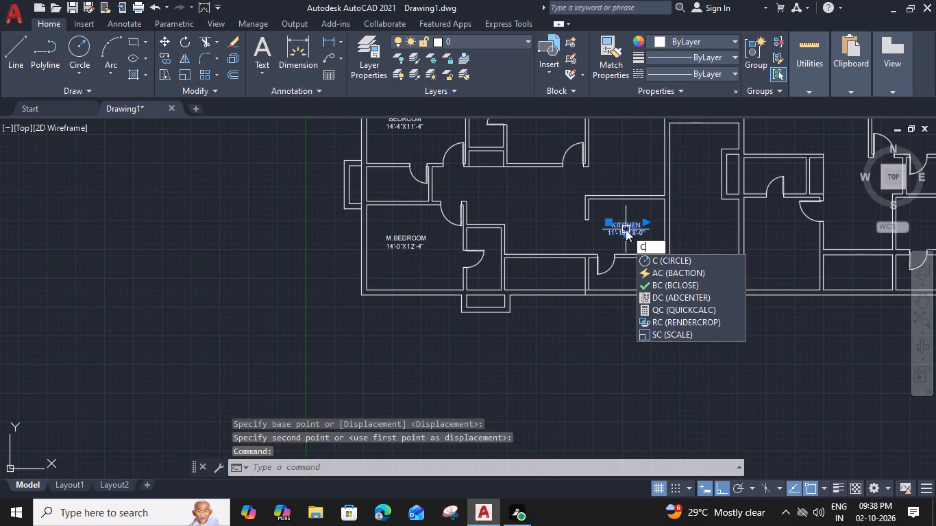
{"action": "type", "text": "O"}
{"action": "key", "text": "space"}
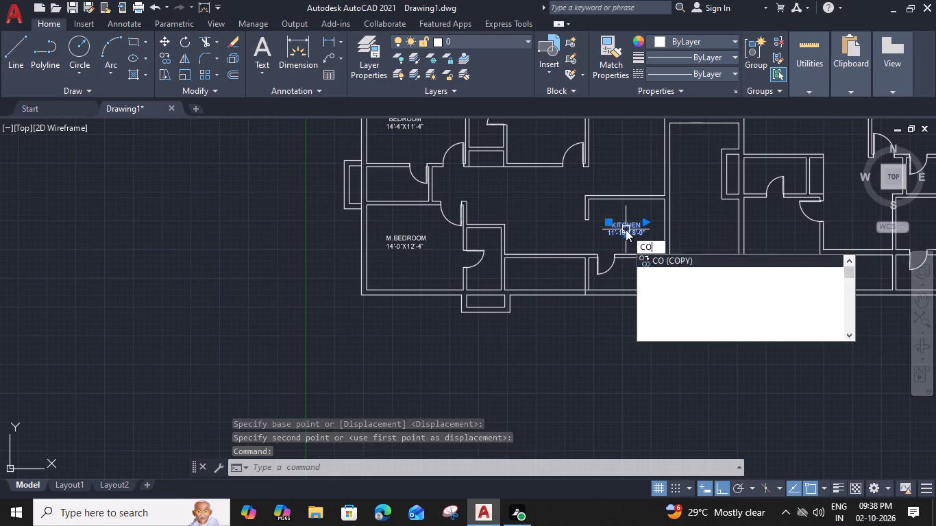
{"action": "left_click", "coordinate": [626, 229]}
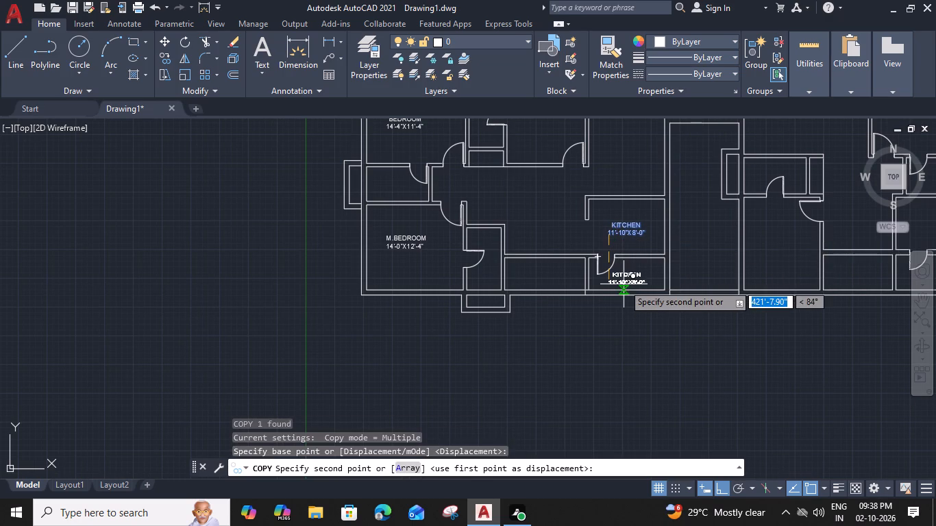
{"action": "scroll", "coordinate": [621, 279], "scroll_direction": "up", "scroll_amount": 3}
{"action": "left_click", "coordinate": [626, 299]}
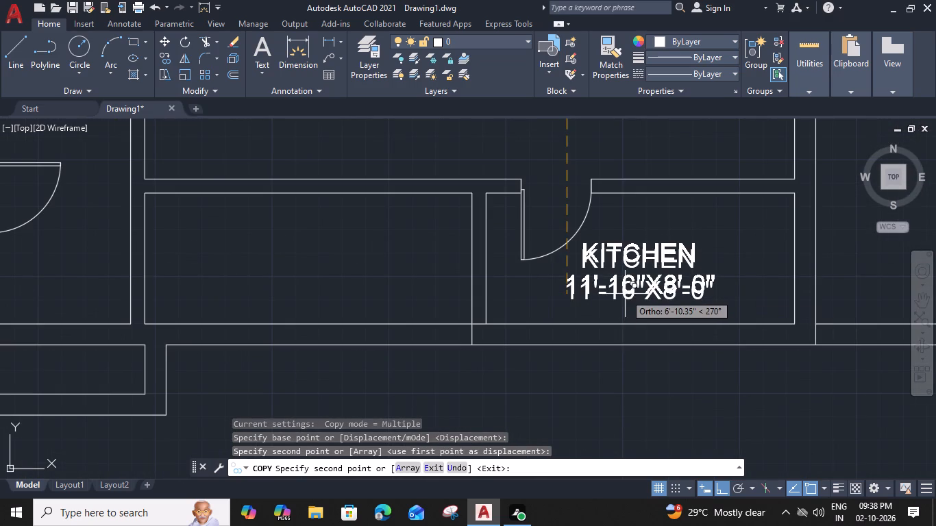
{"action": "left_click", "coordinate": [625, 294]}
{"action": "key", "text": "Escape"}
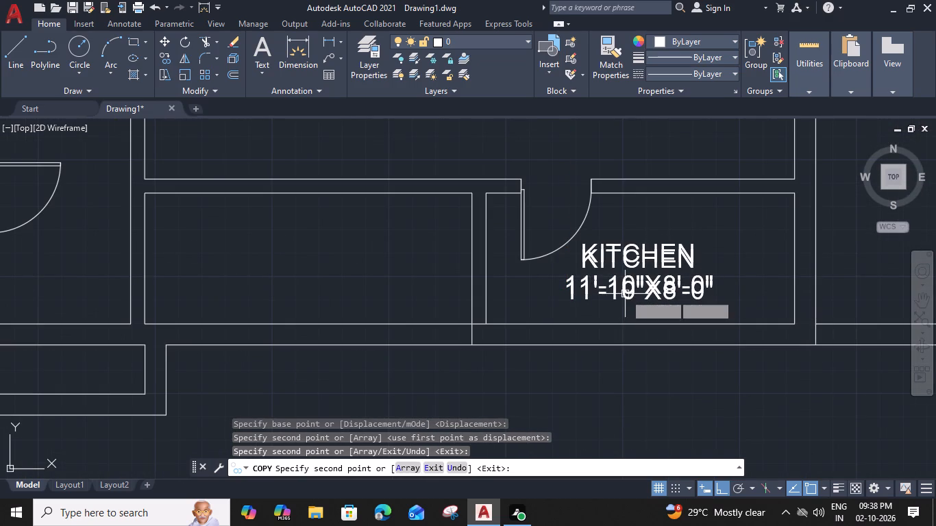
Delete one of the two overlapping KITCHEN labels in the room below the kitchen.
{"action": "left_click", "coordinate": [625, 294]}
{"action": "key", "text": "Delete"}
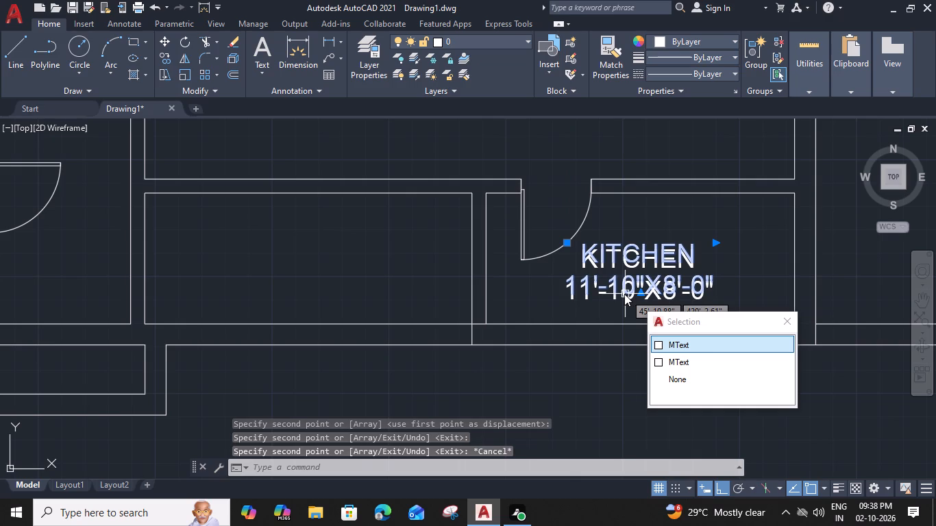
Widen the remaining copy's text frame and replace all its text with a line beginning 4'-9" WI.
{"action": "double_click", "coordinate": [584, 270]}
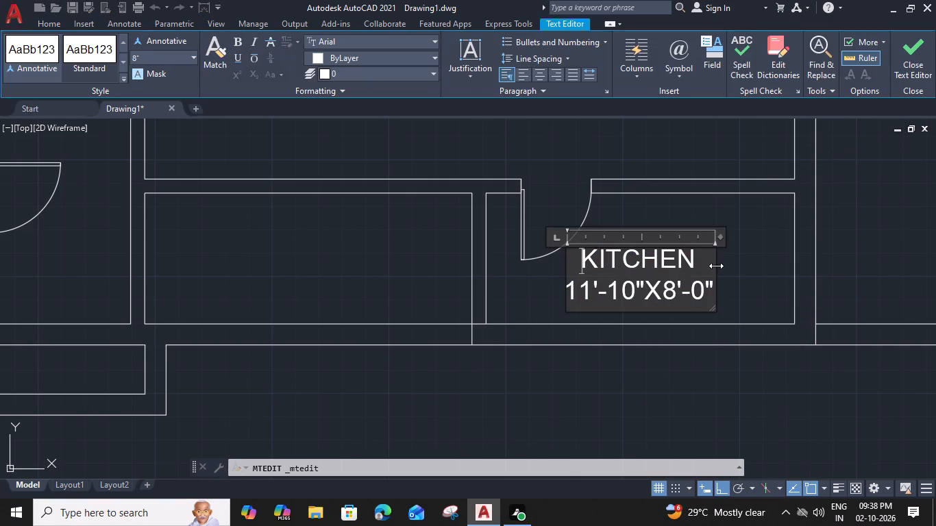
{"action": "left_click_drag", "start_coordinate": [716, 266], "coordinate": [727, 268]}
{"action": "left_click_drag", "start_coordinate": [726, 277], "coordinate": [800, 278]}
{"action": "left_click_drag", "start_coordinate": [726, 290], "coordinate": [537, 266]}
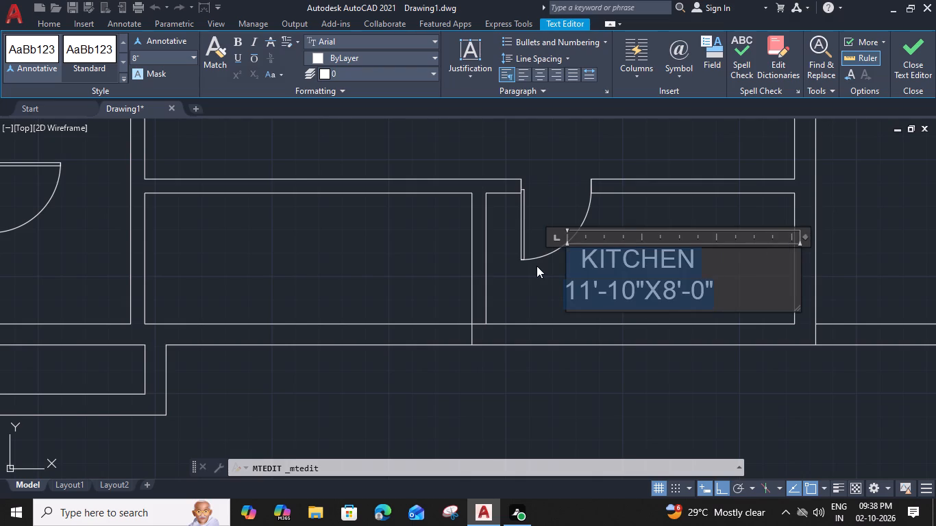
{"action": "key", "text": "BackSpace"}
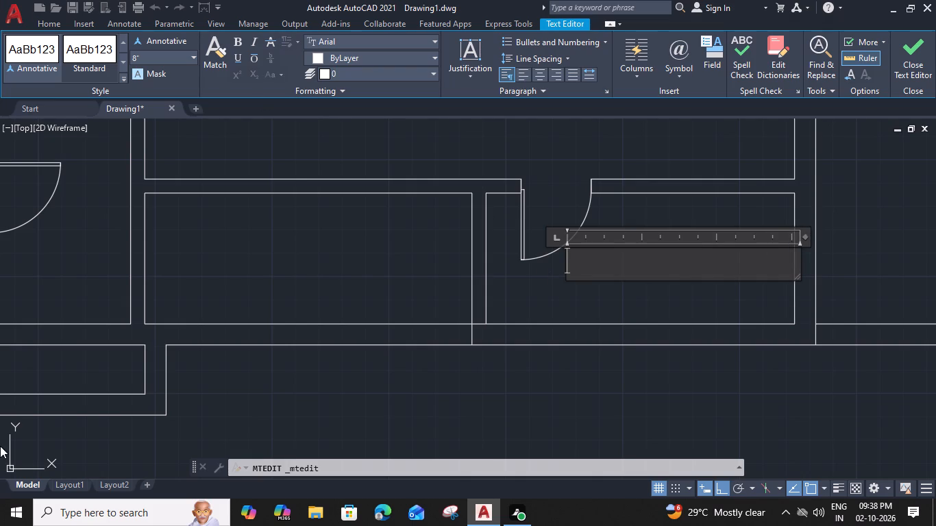
{"action": "key", "text": "4"}
{"action": "type", "text": "'-9\""}
{"action": "key", "text": "space"}
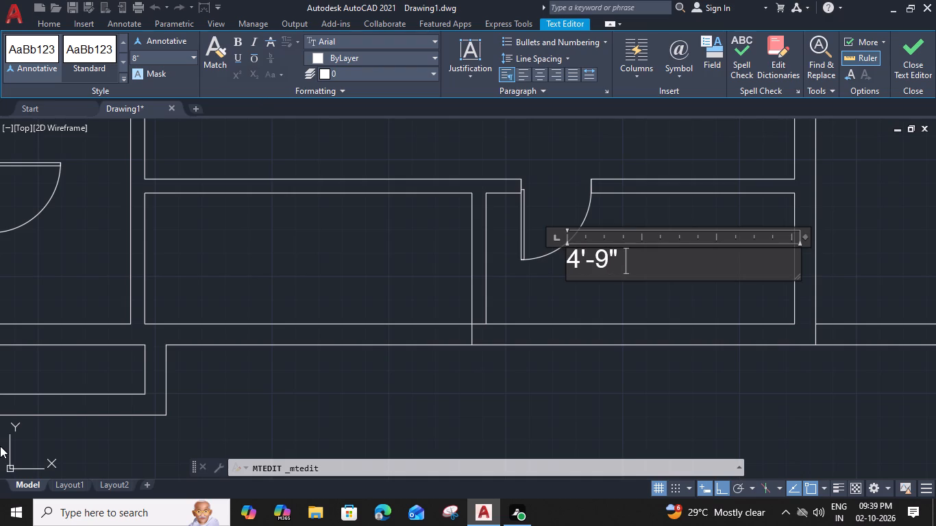
{"action": "type", "text": "WI"}
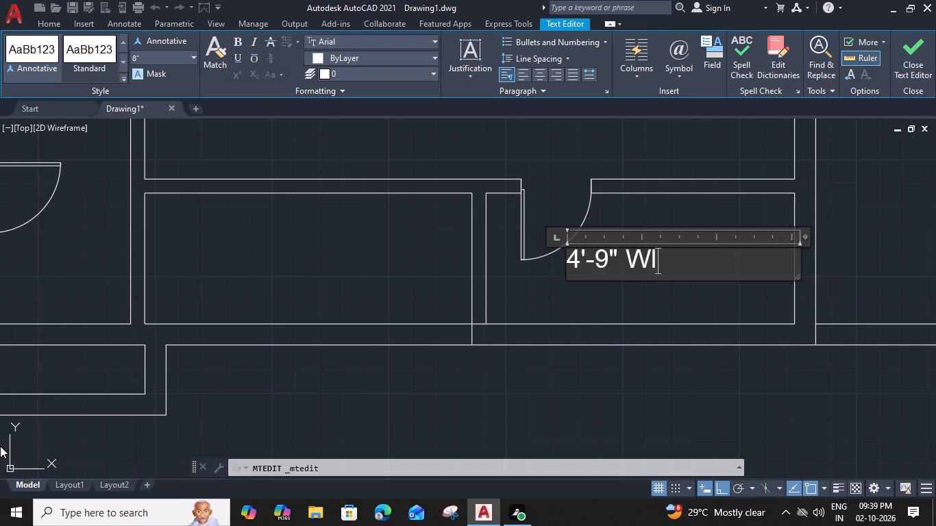
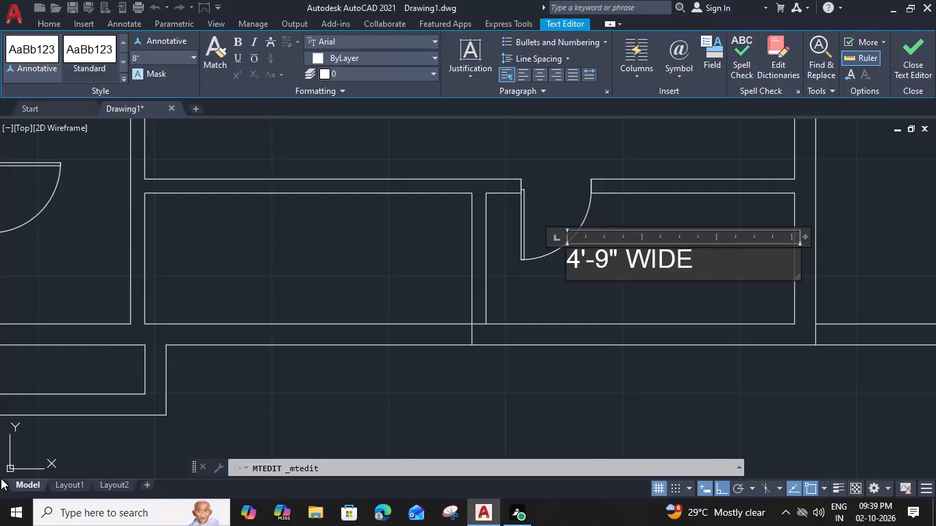
Complete the label text in the narrow room below the kitchen so it reads 4'-9" WIDE UTILITY.
{"action": "key", "text": "u"}
{"action": "key", "text": "t"}
{"action": "type", "text": "ILITY"}
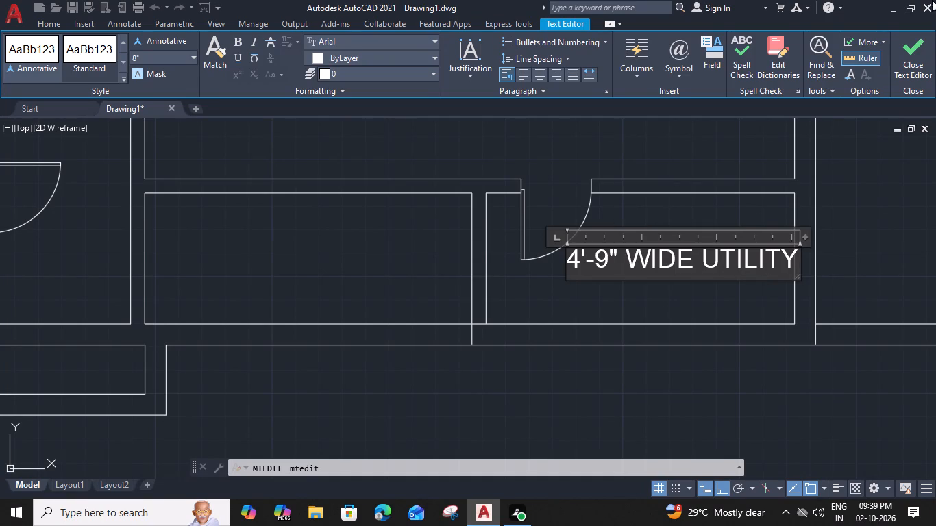
{"action": "middle_click_drag", "start_coordinate": [850, 247], "coordinate": [760, 267]}
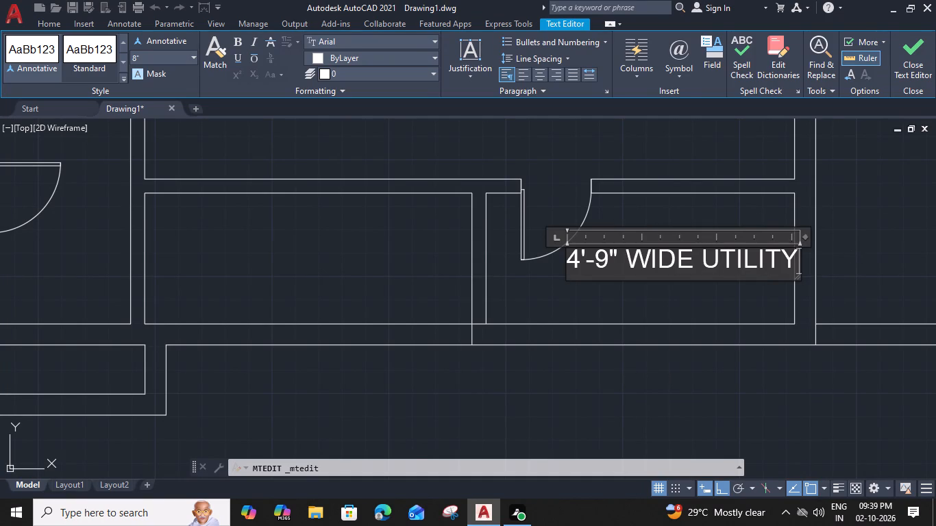
{"action": "left_click", "coordinate": [745, 265]}
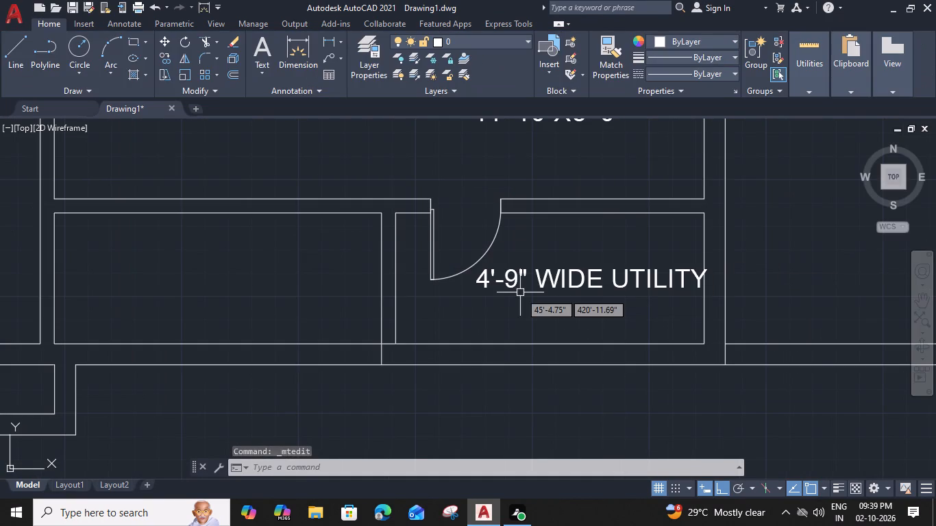
Move the 4'-9" WIDE UTILITY label straight down a short distance so it sits just below the door swing.
{"action": "left_click", "coordinate": [524, 282]}
{"action": "left_click", "coordinate": [503, 291]}
{"action": "key", "text": "m"}
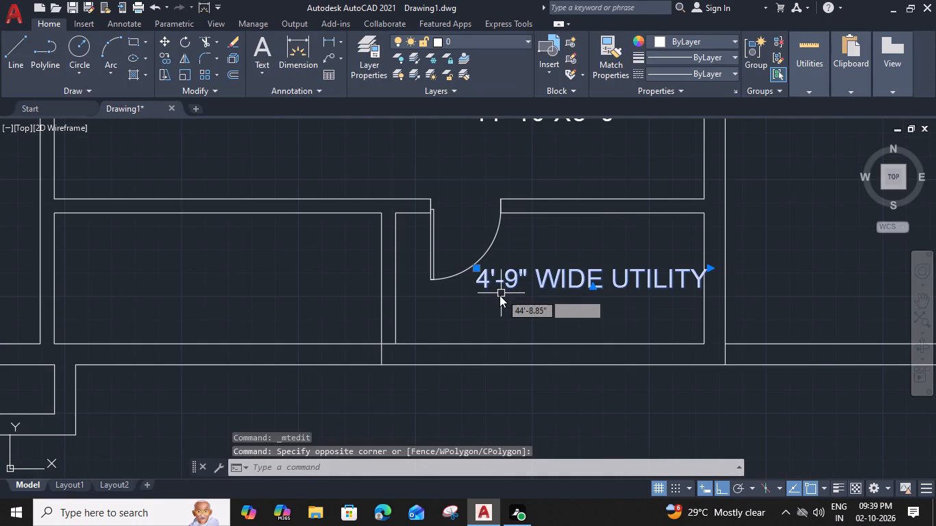
{"action": "key", "text": "space"}
{"action": "left_click", "coordinate": [482, 289]}
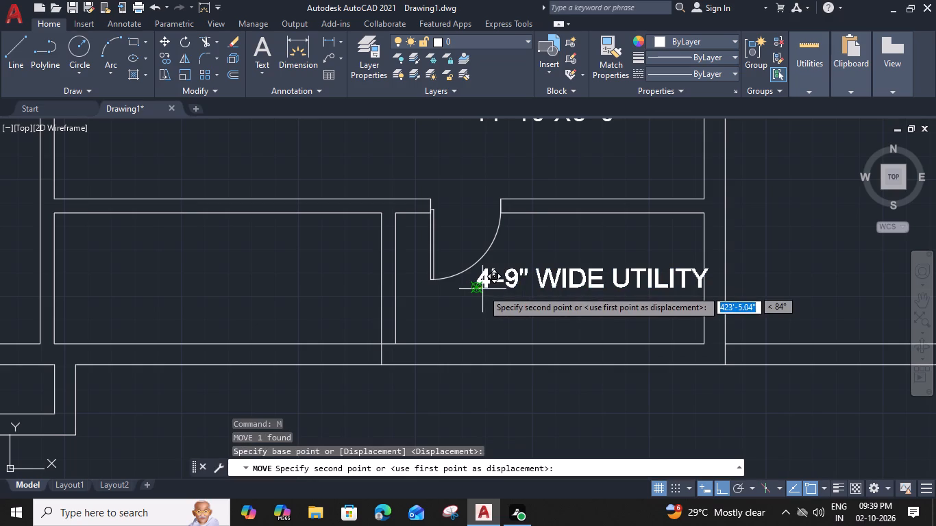
{"action": "left_click", "coordinate": [480, 310]}
{"action": "left_click", "coordinate": [480, 307]}
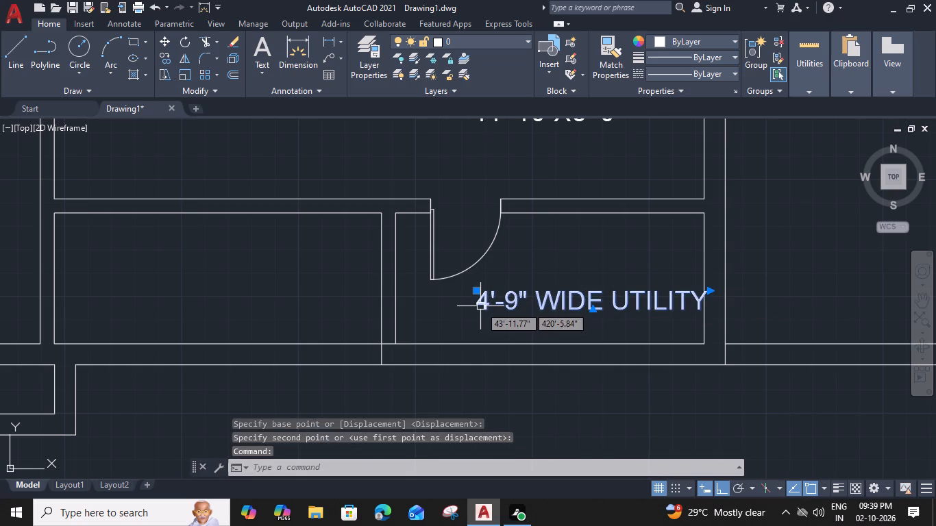
Move the 4'-9" WIDE UTILITY label straight west so it fits between the utility room's side walls, clear of the east wall.
{"action": "type", "text": "MM"}
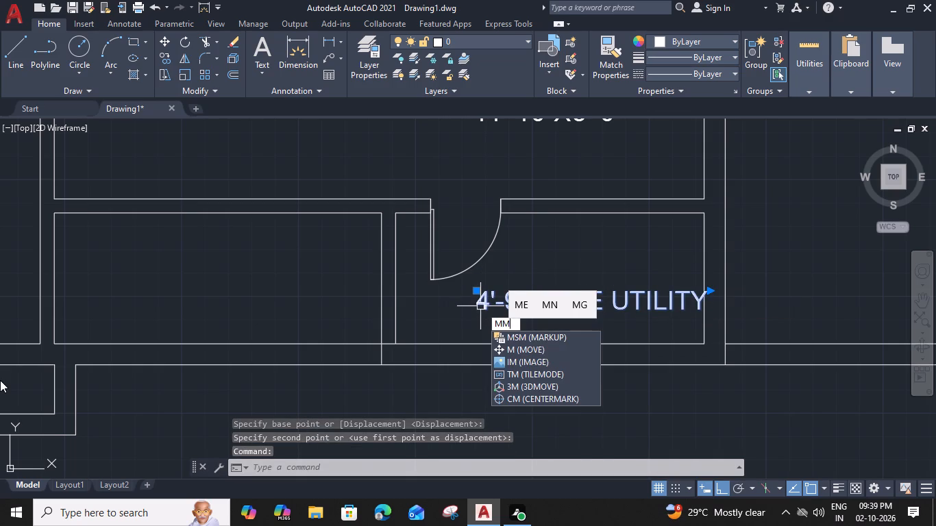
{"action": "key", "text": "BackSpace"}
{"action": "key", "text": "space"}
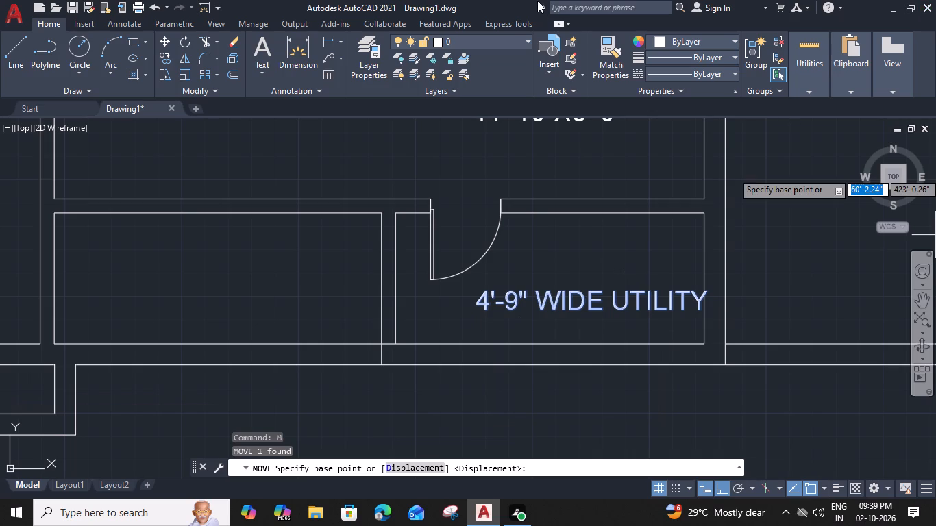
{"action": "left_click", "coordinate": [475, 304]}
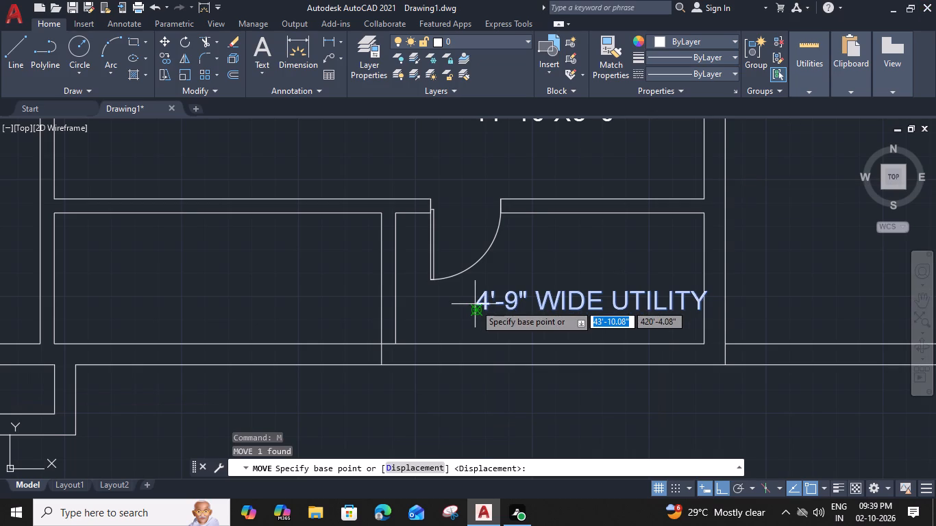
{"action": "left_click", "coordinate": [428, 299]}
{"action": "left_click", "coordinate": [510, 303]}
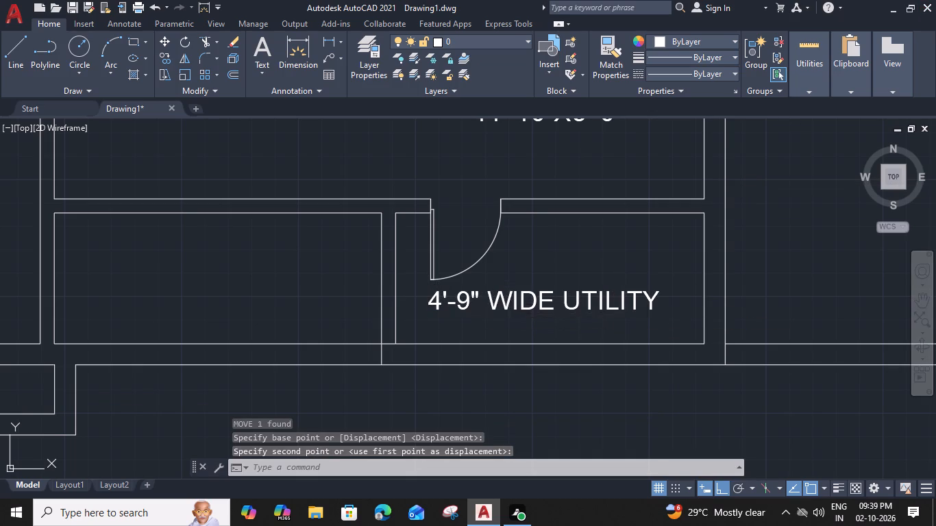
{"action": "left_click", "coordinate": [476, 294]}
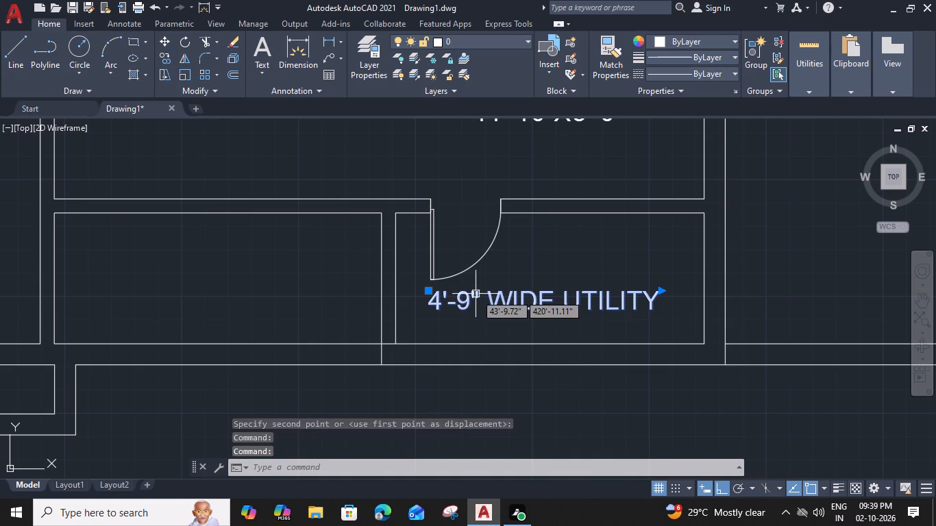
{"action": "key", "text": "Escape"}
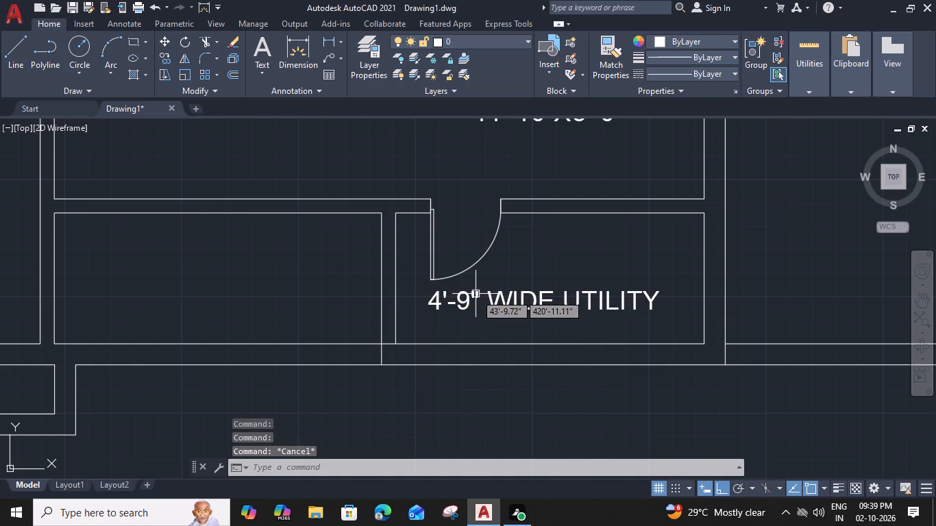
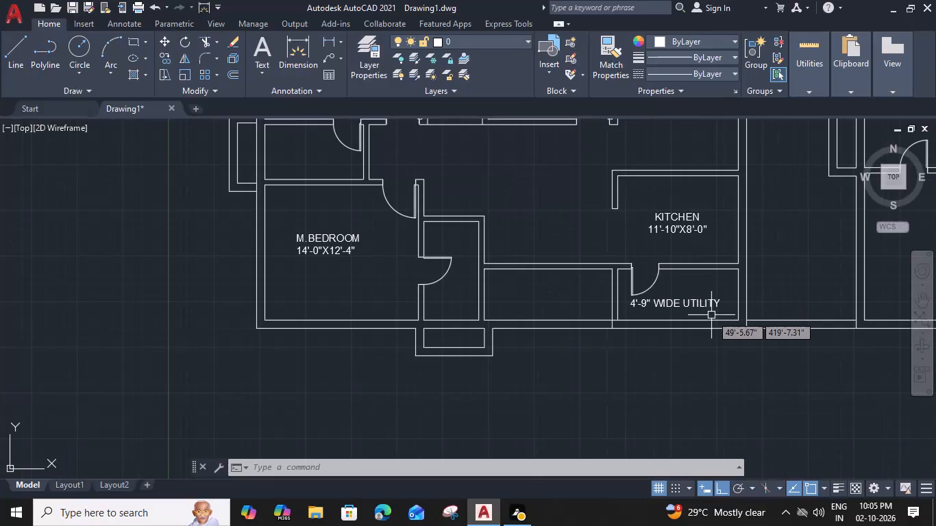
Copy the M.BEDROOM label straight up into the small room between the master bedroom and the bedroom above.
{"action": "middle_click_drag", "start_coordinate": [643, 265], "coordinate": [680, 282]}
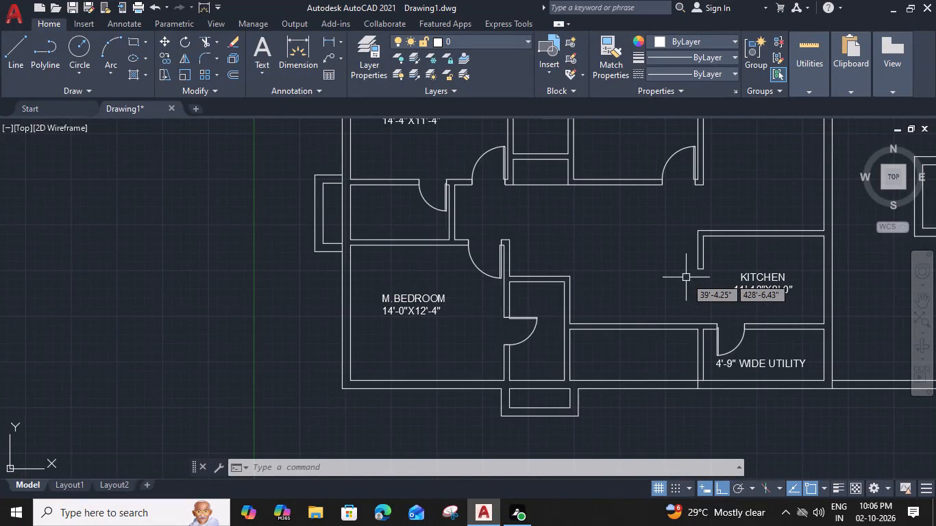
{"action": "scroll", "coordinate": [628, 291], "scroll_direction": "down", "scroll_amount": 1}
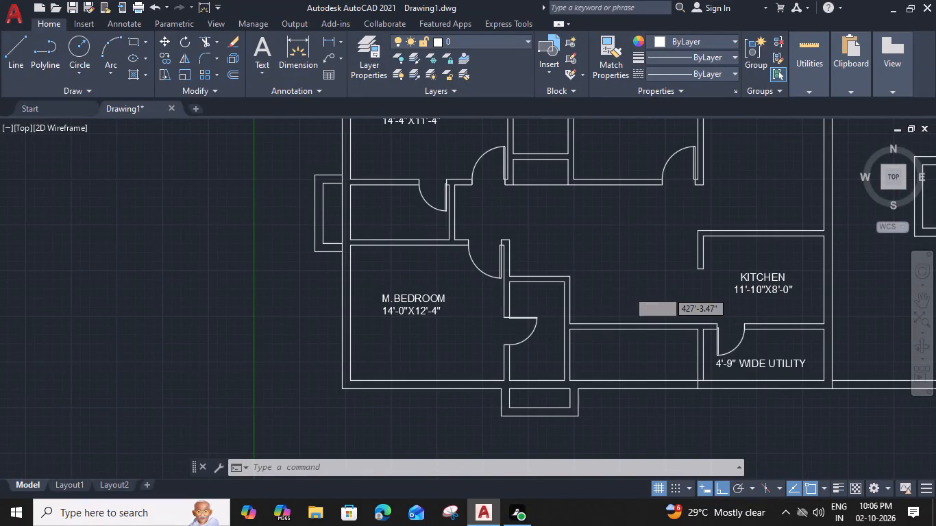
{"action": "middle_click_drag", "start_coordinate": [629, 291], "coordinate": [654, 311]}
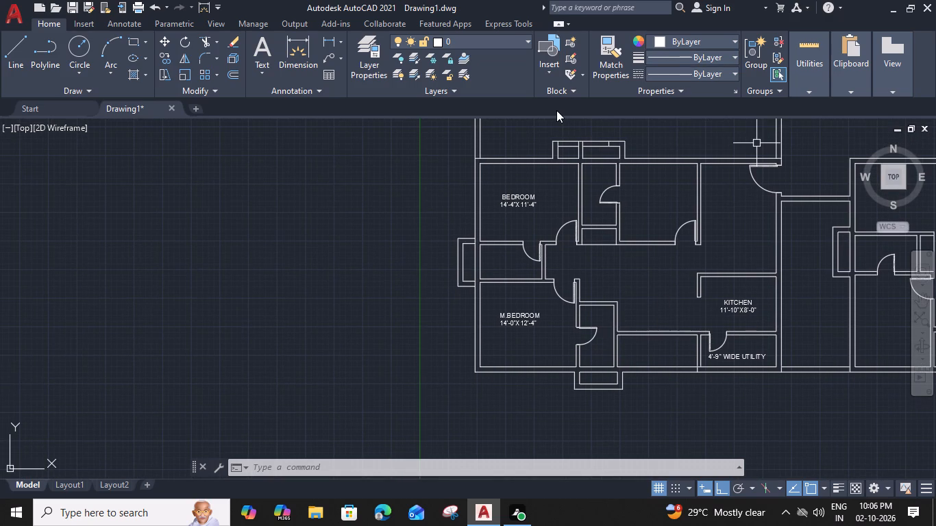
{"action": "left_click", "coordinate": [530, 314]}
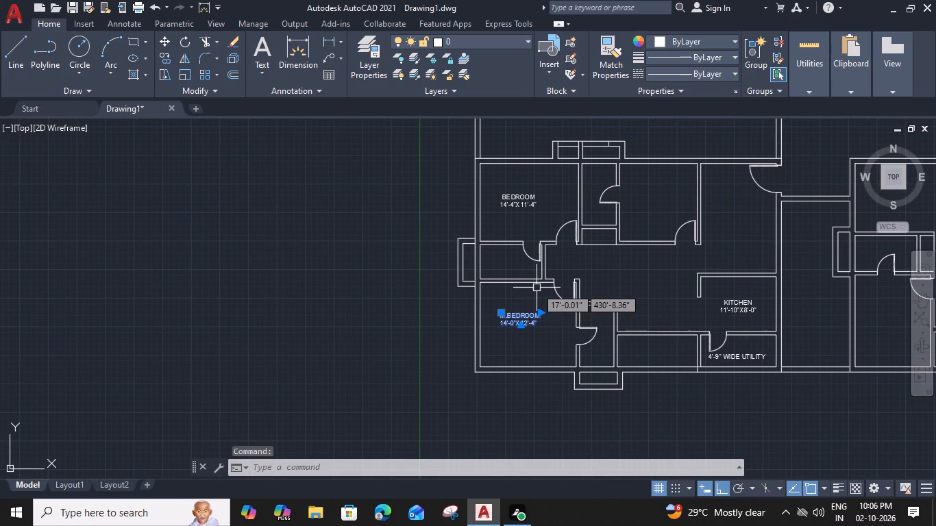
{"action": "type", "text": "CO"}
{"action": "key", "text": "space"}
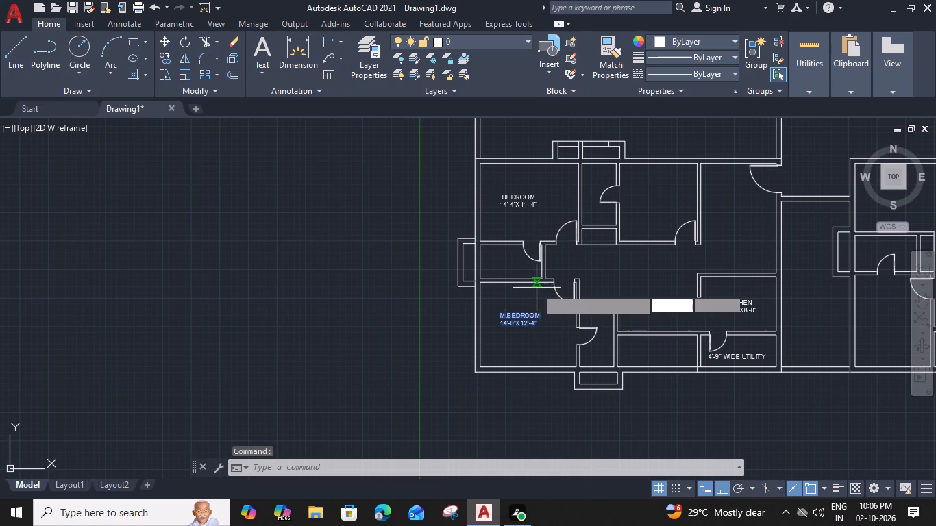
{"action": "left_click", "coordinate": [539, 312]}
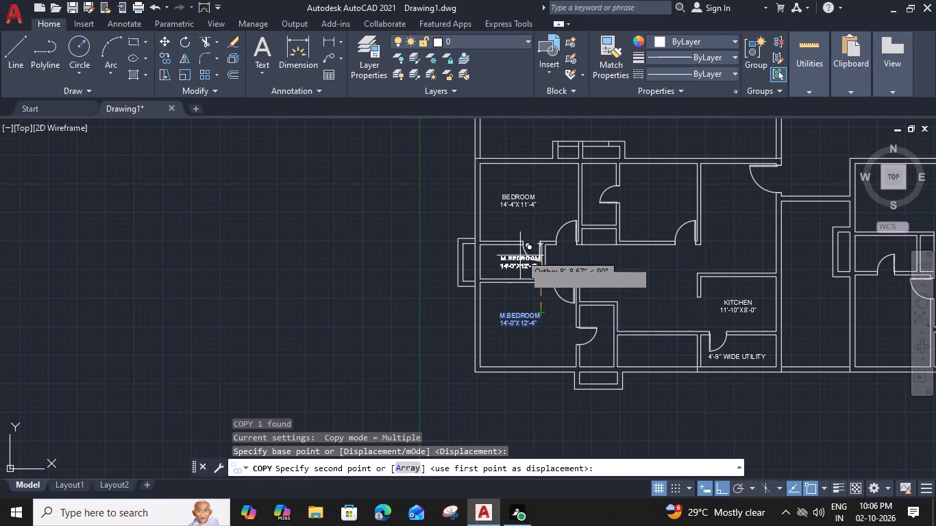
{"action": "scroll", "coordinate": [525, 260], "scroll_direction": "up", "scroll_amount": 2}
{"action": "left_click", "coordinate": [533, 249]}
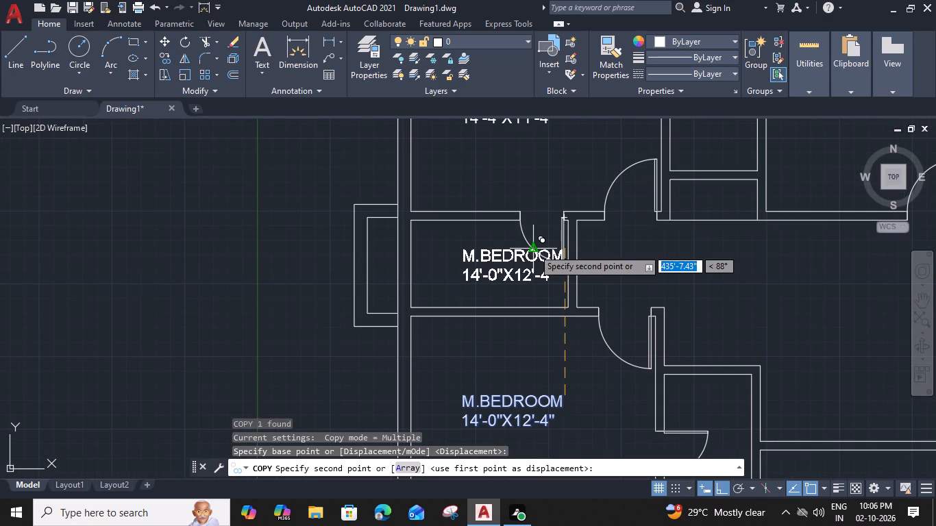
{"action": "key", "text": "Escape"}
Change the copied label's text to TOILET with 9'-0"X5'-0" on the second line.
{"action": "double_click", "coordinate": [516, 257]}
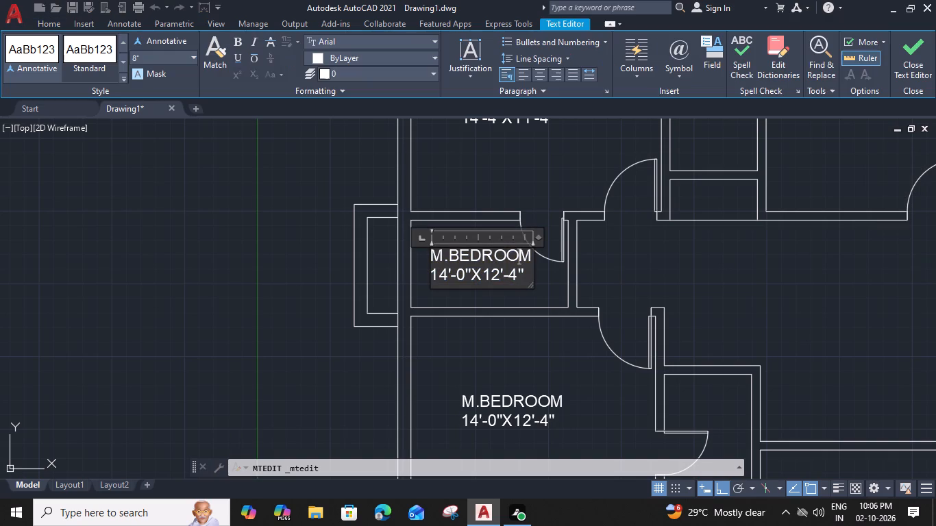
{"action": "scroll", "coordinate": [519, 275], "scroll_direction": "up", "scroll_amount": 1}
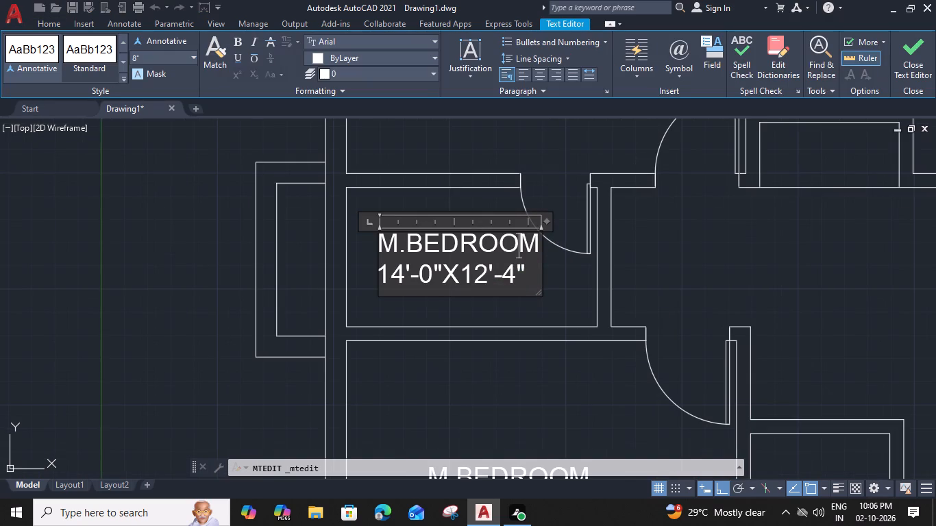
{"action": "left_click_drag", "start_coordinate": [537, 251], "coordinate": [356, 257]}
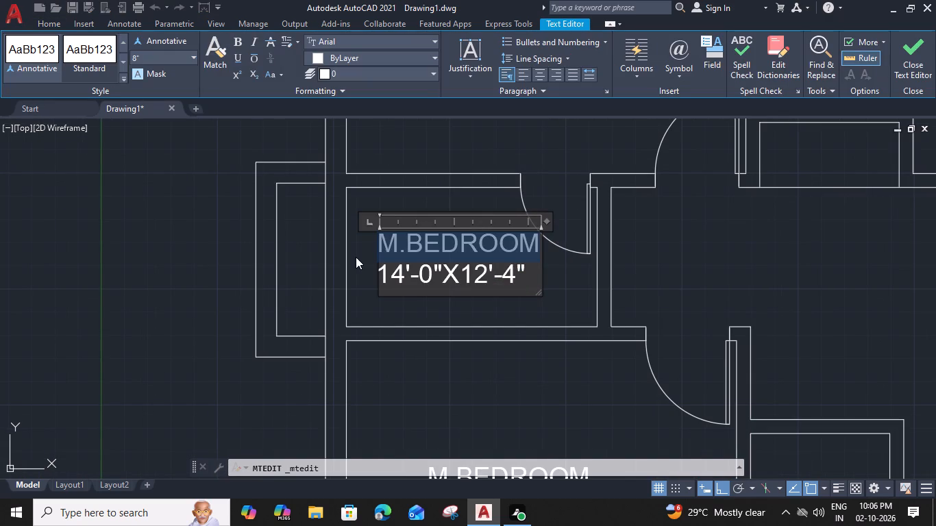
{"action": "type", "text": "TO"}
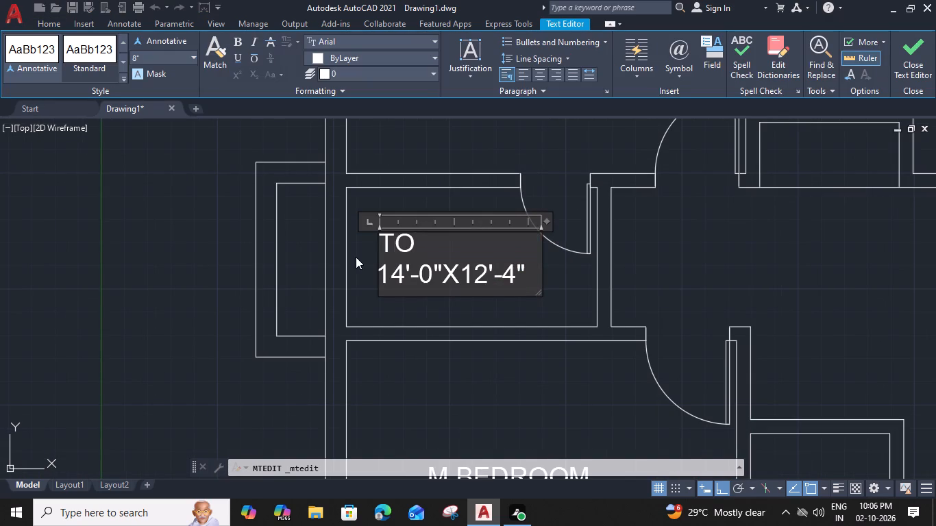
{"action": "type", "text": "ILE"}
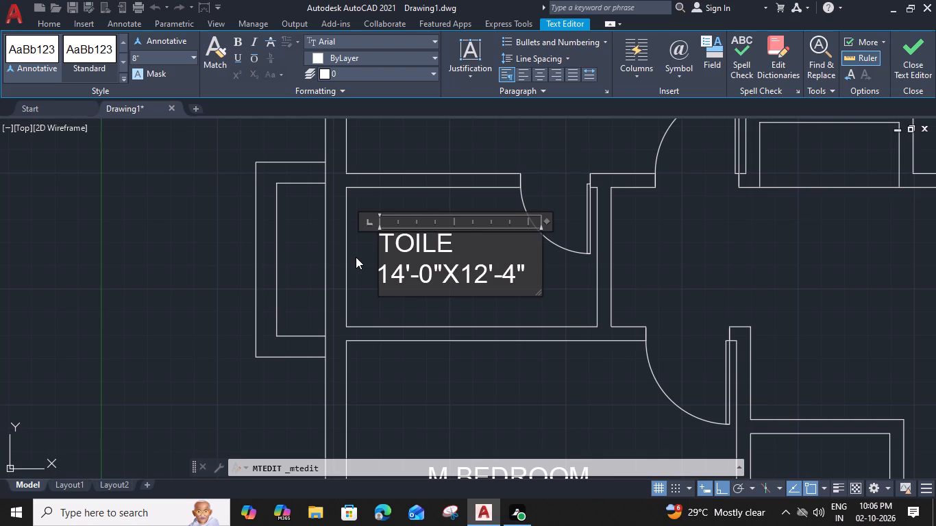
{"action": "key", "text": "t"}
{"action": "left_click_drag", "start_coordinate": [405, 275], "coordinate": [379, 278]}
{"action": "key", "text": "9"}
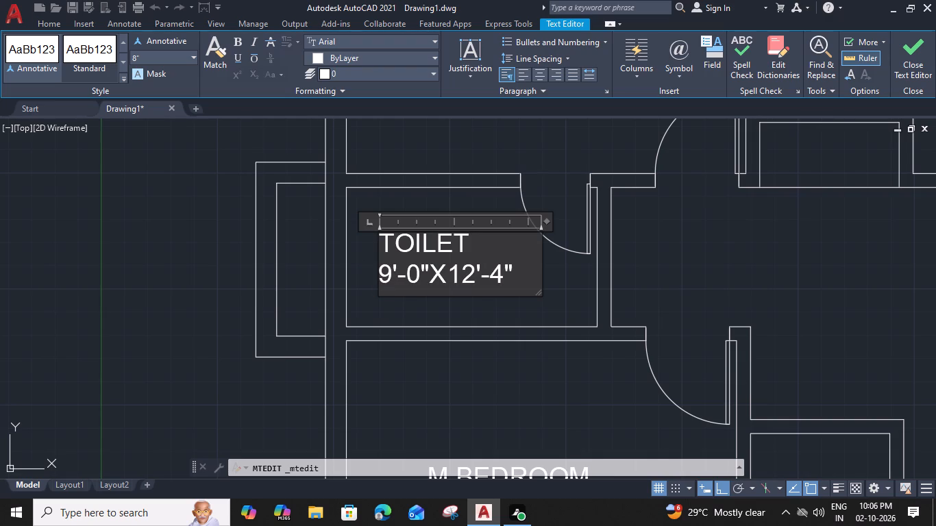
{"action": "left_click_drag", "start_coordinate": [472, 277], "coordinate": [454, 275]}
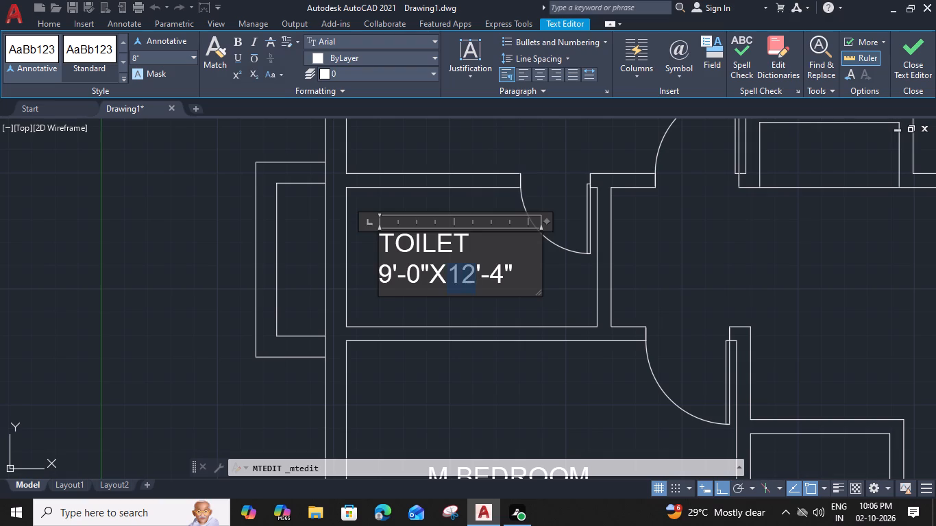
{"action": "left_click_drag", "start_coordinate": [454, 275], "coordinate": [452, 275]}
{"action": "key", "text": "5"}
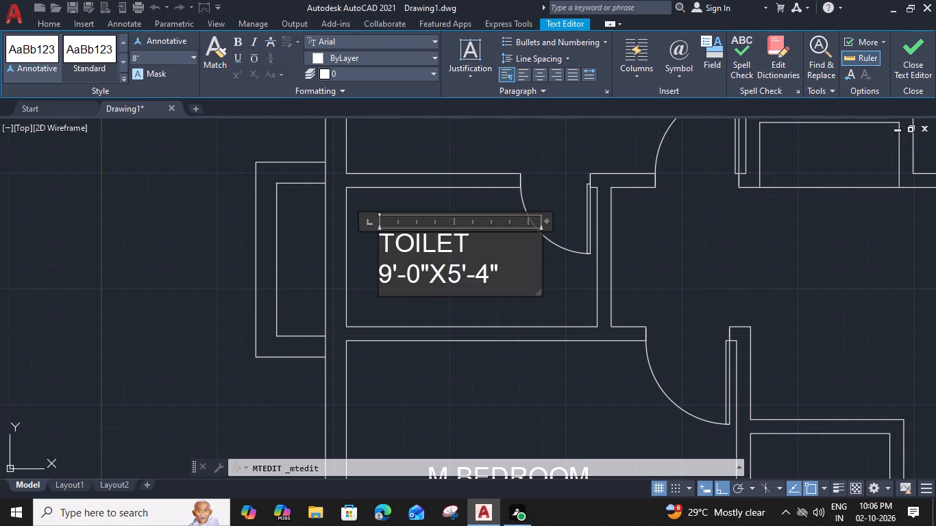
{"action": "left_click_drag", "start_coordinate": [490, 277], "coordinate": [482, 279]}
{"action": "key", "text": "0"}
Narrow the TOILET label's text frame to fit the dimension line and indent the word TOILET by one space.
{"action": "left_click_drag", "start_coordinate": [545, 221], "coordinate": [504, 223]}
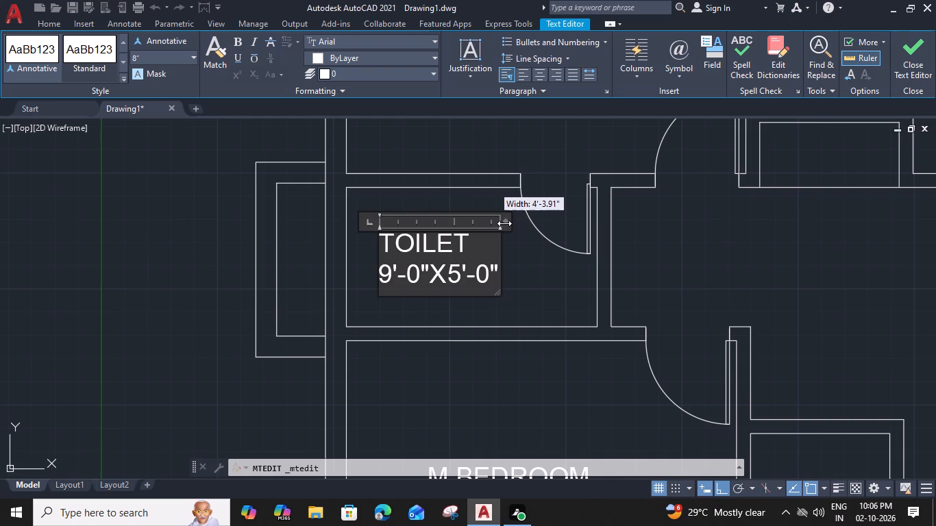
{"action": "left_click_drag", "start_coordinate": [504, 223], "coordinate": [502, 224]}
{"action": "left_click", "coordinate": [382, 242]}
{"action": "key", "text": "space"}
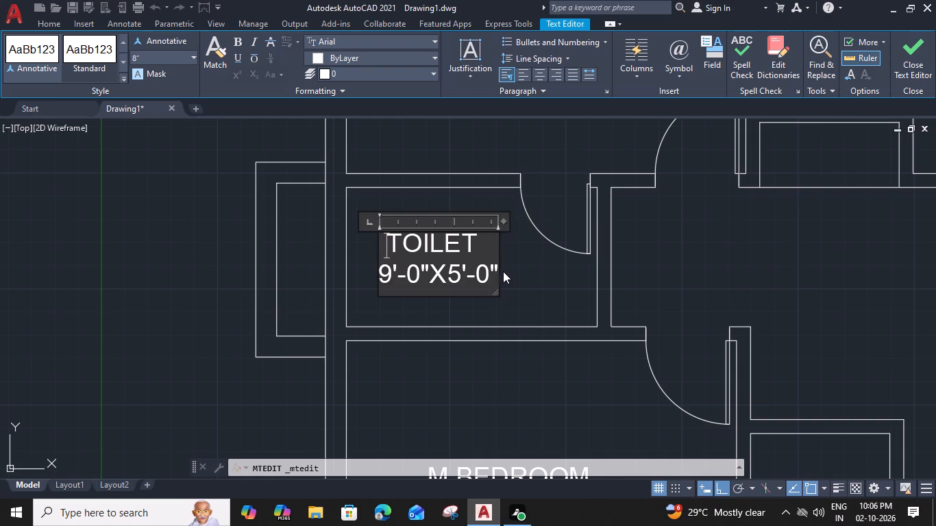
{"action": "left_click", "coordinate": [509, 273]}
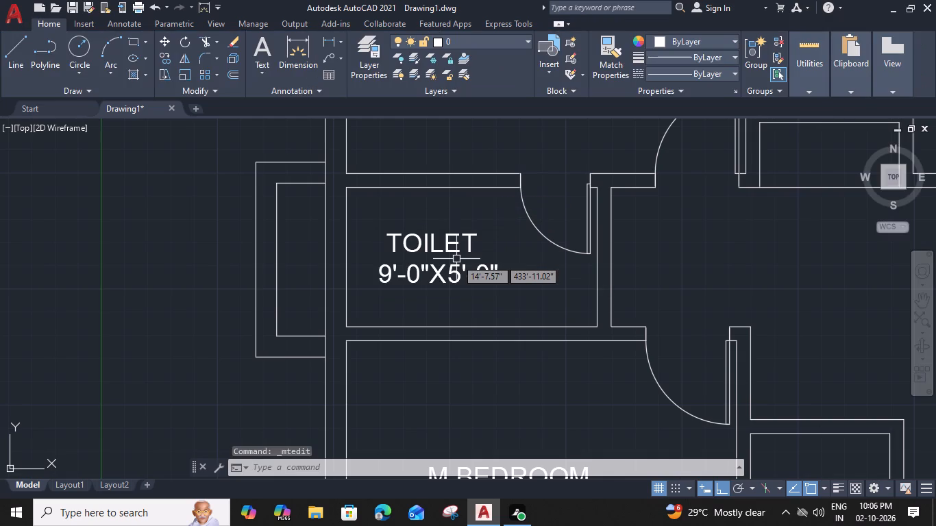
Copy the TOILET label into the small room east of the master bedroom and the narrow room east of the upper bedroom.
{"action": "left_click", "coordinate": [452, 246]}
{"action": "type", "text": "CO"}
{"action": "key", "text": "space"}
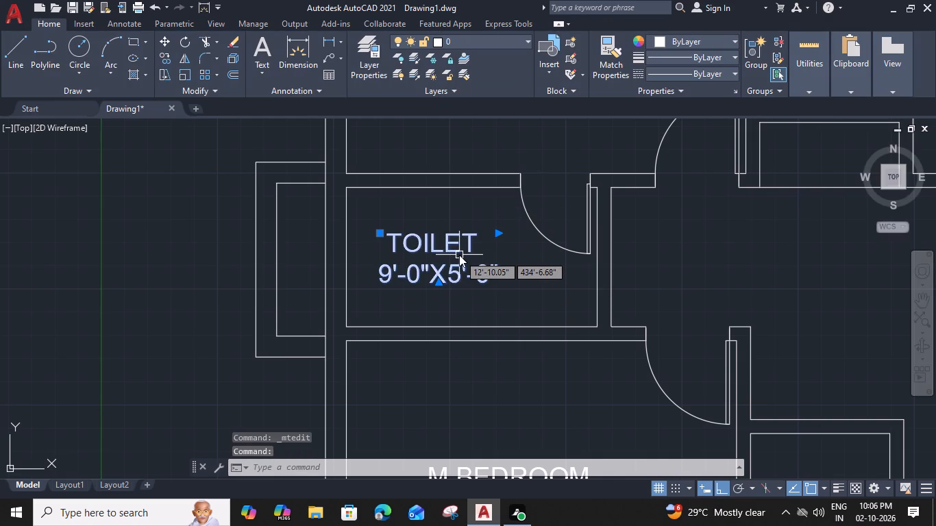
{"action": "left_click", "coordinate": [349, 260]}
{"action": "scroll", "coordinate": [350, 263], "scroll_direction": "down", "scroll_amount": 2}
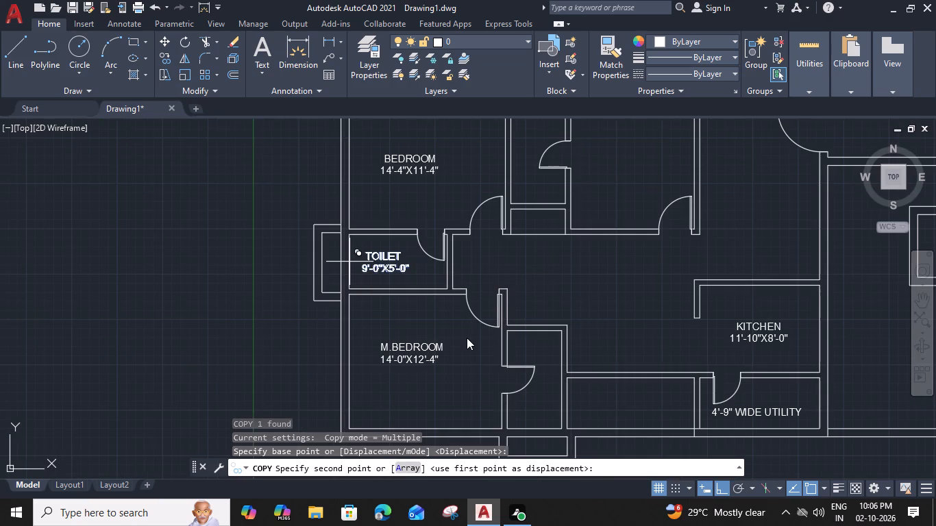
{"action": "left_click", "coordinate": [508, 351]}
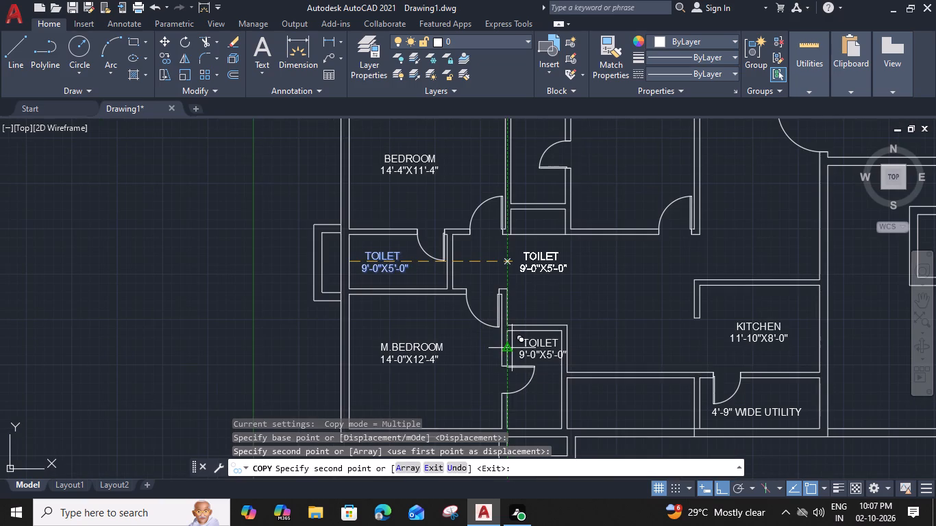
{"action": "middle_click_drag", "start_coordinate": [504, 164], "coordinate": [502, 288]}
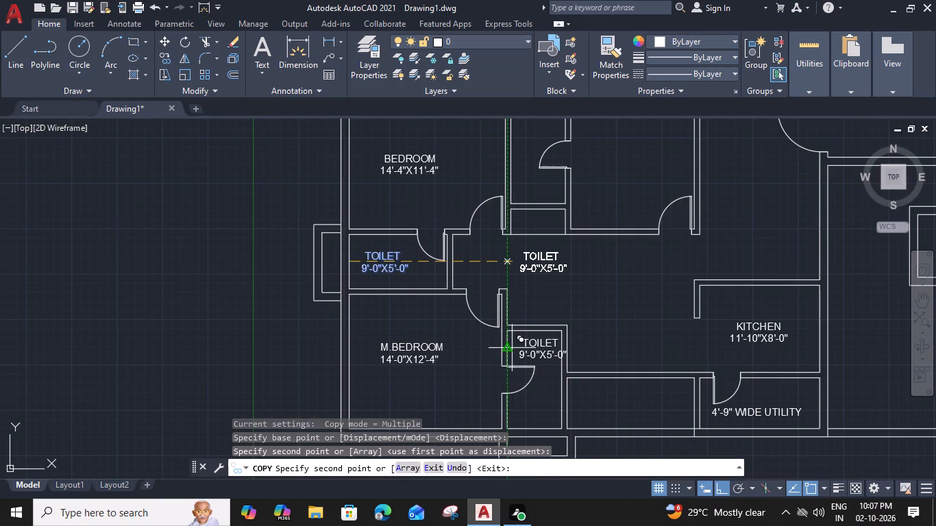
{"action": "left_click", "coordinate": [508, 255]}
{"action": "key", "text": "Escape"}
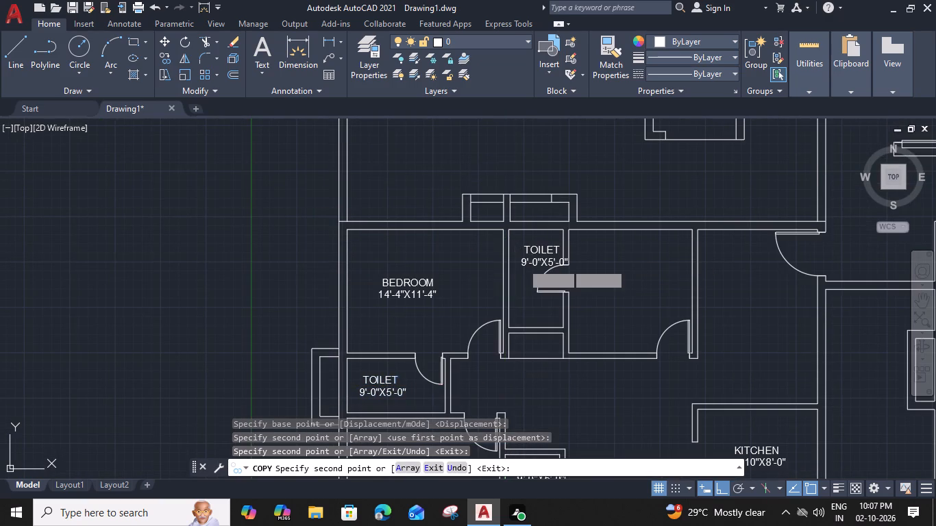
Move the TOILET label beside the upper bedroom straight west so it fits between the narrow room's side walls.
{"action": "left_click", "coordinate": [523, 247]}
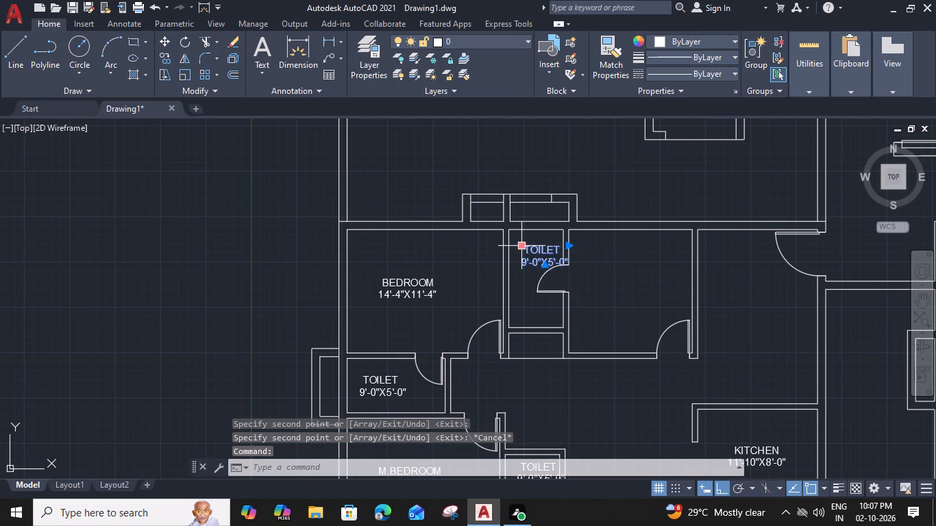
{"action": "type", "text": "M"}
{"action": "key", "text": "space"}
{"action": "left_click", "coordinate": [523, 247]}
{"action": "scroll", "coordinate": [519, 248], "scroll_direction": "up", "scroll_amount": 3}
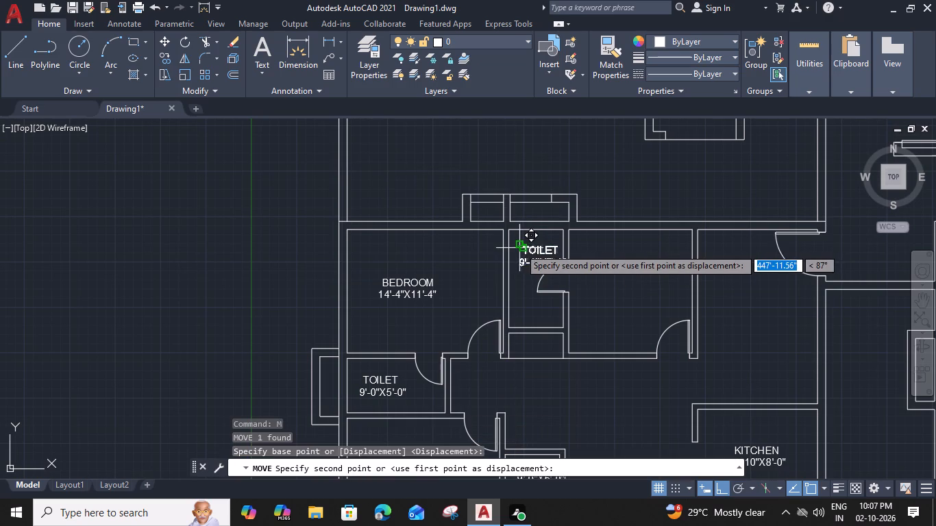
{"action": "left_click", "coordinate": [505, 247]}
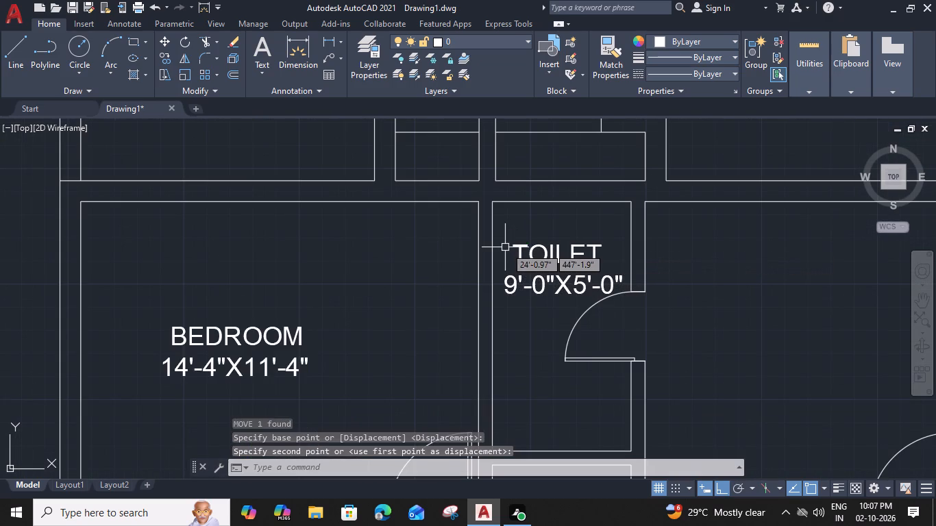
Change the dimensions in the upper narrow room's TOILET label to 5'-0"X9'-0".
{"action": "double_click", "coordinate": [547, 255]}
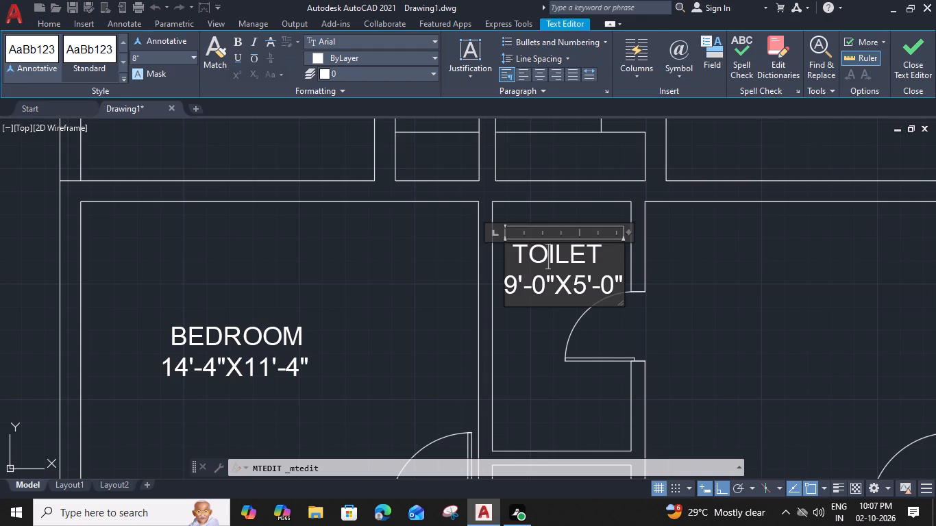
{"action": "left_click_drag", "start_coordinate": [519, 283], "coordinate": [507, 282]}
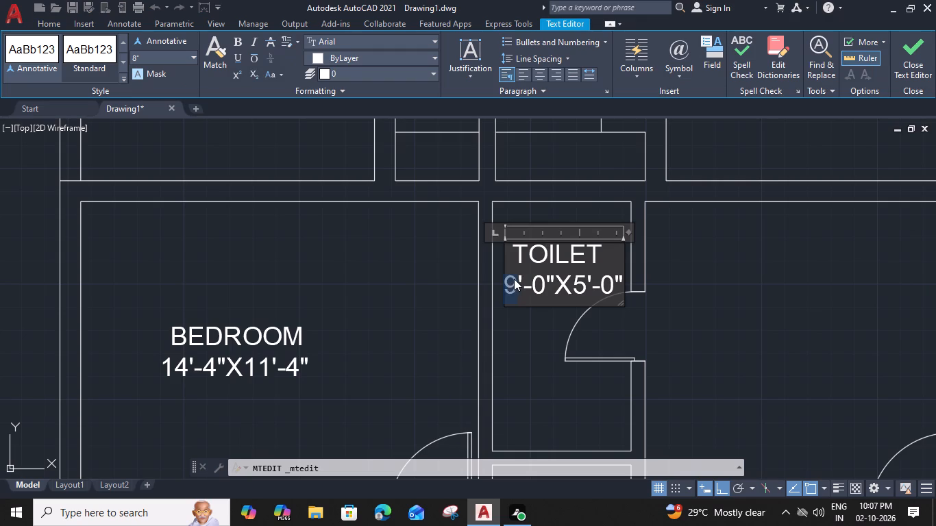
{"action": "key", "text": "5"}
{"action": "left_click_drag", "start_coordinate": [583, 286], "coordinate": [576, 284]}
{"action": "key", "text": "9"}
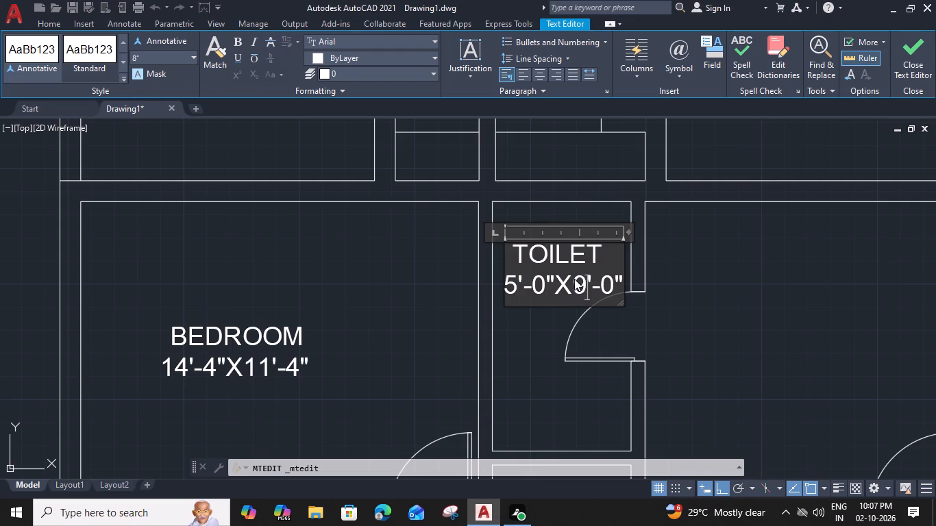
{"action": "left_click", "coordinate": [557, 316]}
Move the TOILET 5'-0"X9'-0" label straight up a short distance, clear of the door swing.
{"action": "left_click", "coordinate": [556, 249]}
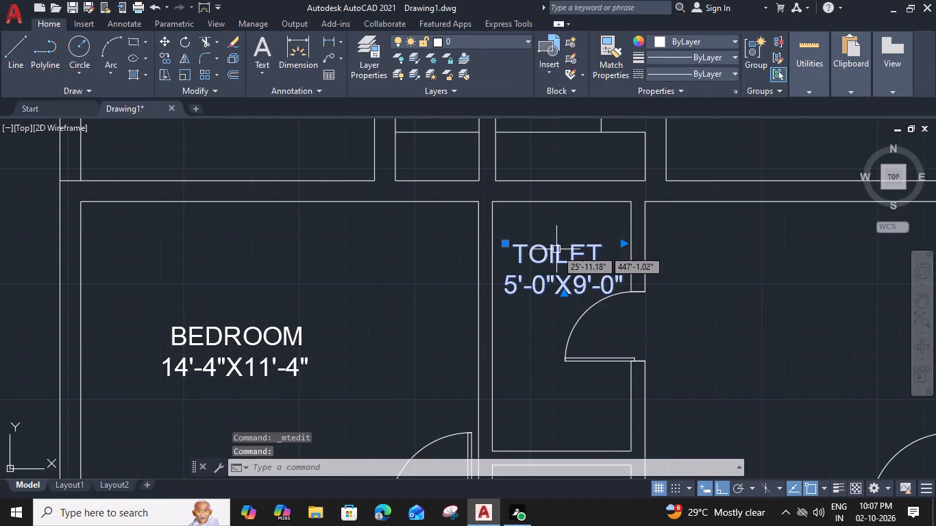
{"action": "type", "text": "M"}
{"action": "key", "text": "space"}
{"action": "left_click", "coordinate": [556, 249]}
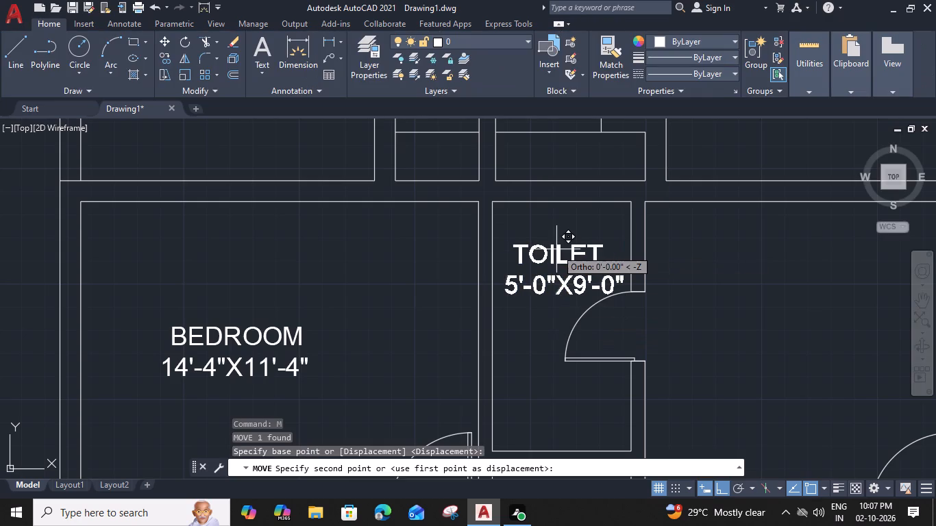
{"action": "left_click", "coordinate": [565, 227]}
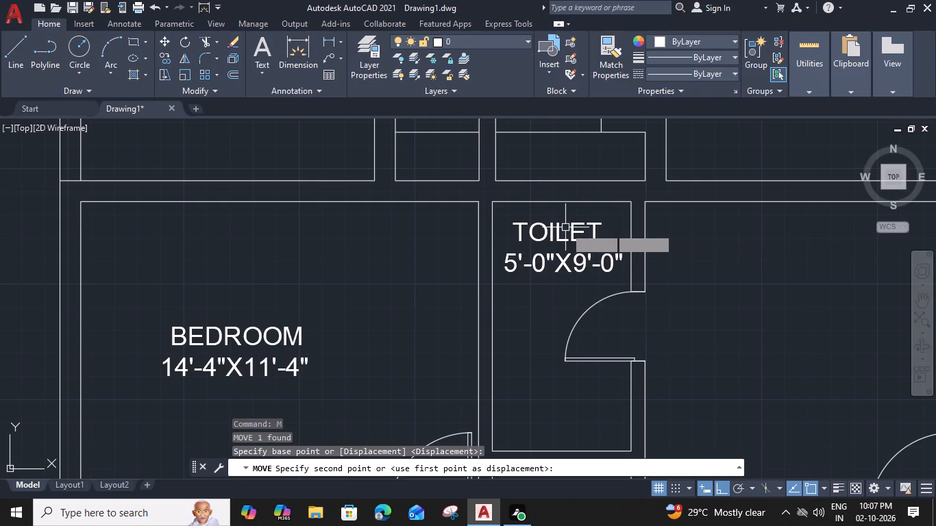
Place the moved TOILET 5'-0"X9'-0" label in the upper narrow room, just above the door swing.
{"action": "left_click", "coordinate": [565, 236]}
Set the text height of the whole TOILET 5'-0"X9'-0" label in the upper narrow room to 7".
{"action": "double_click", "coordinate": [561, 245]}
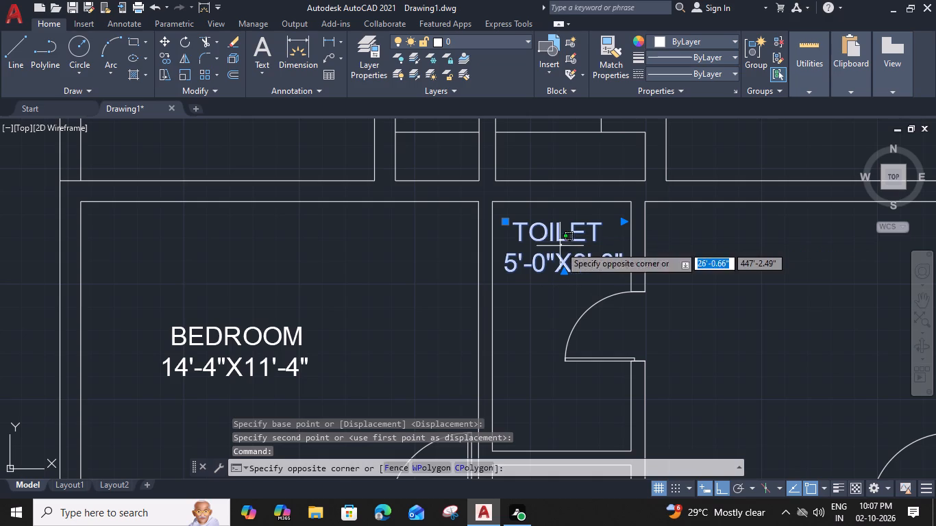
{"action": "double_click", "coordinate": [547, 257]}
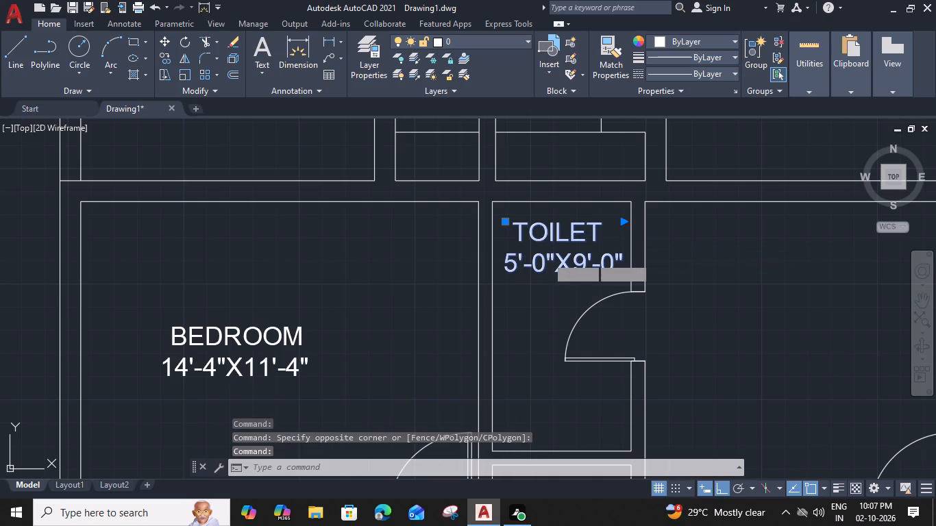
{"action": "left_click_drag", "start_coordinate": [620, 260], "coordinate": [599, 258]}
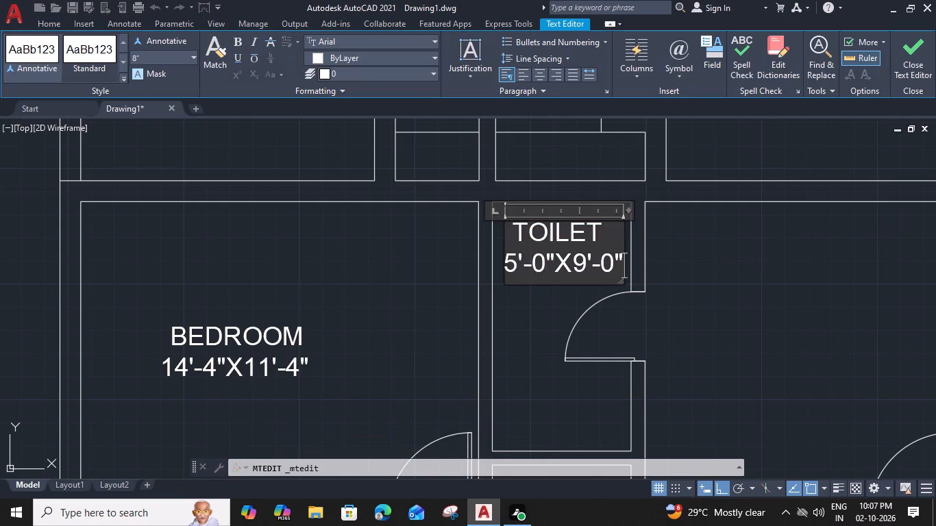
{"action": "left_click_drag", "start_coordinate": [599, 258], "coordinate": [486, 231]}
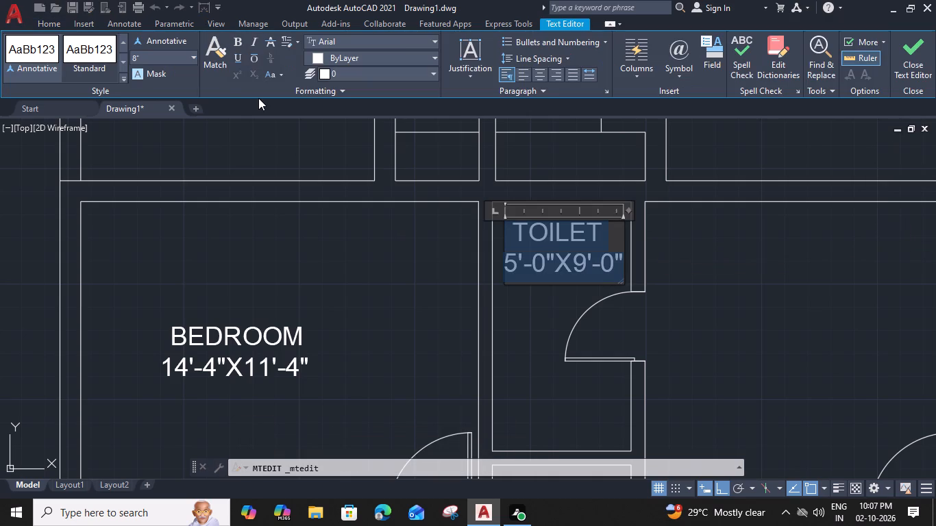
{"action": "left_click", "coordinate": [163, 55]}
{"action": "type", "text": "7'"}
{"action": "key", "text": "Return"}
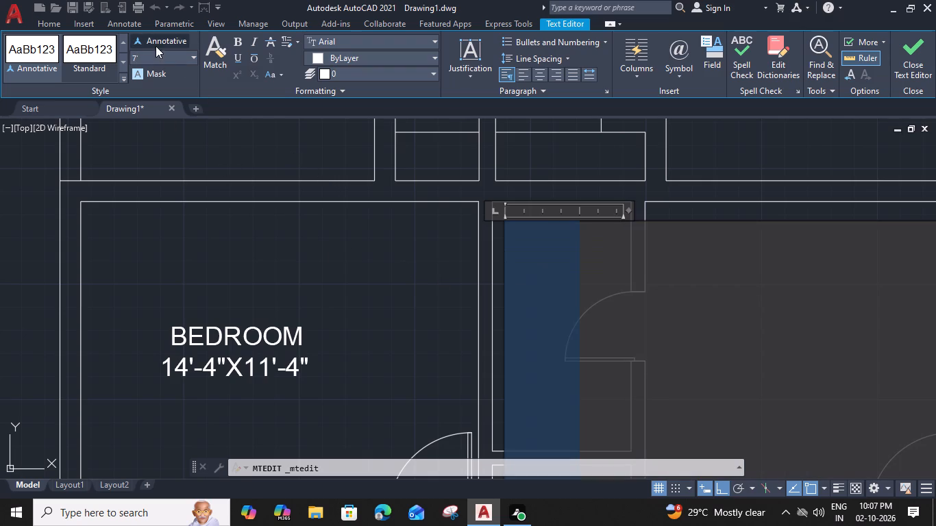
{"action": "left_click_drag", "start_coordinate": [151, 56], "coordinate": [73, 69]}
{"action": "key", "text": "7"}
{"action": "key", "text": "shift+quotedbl"}
{"action": "key", "text": "Return"}
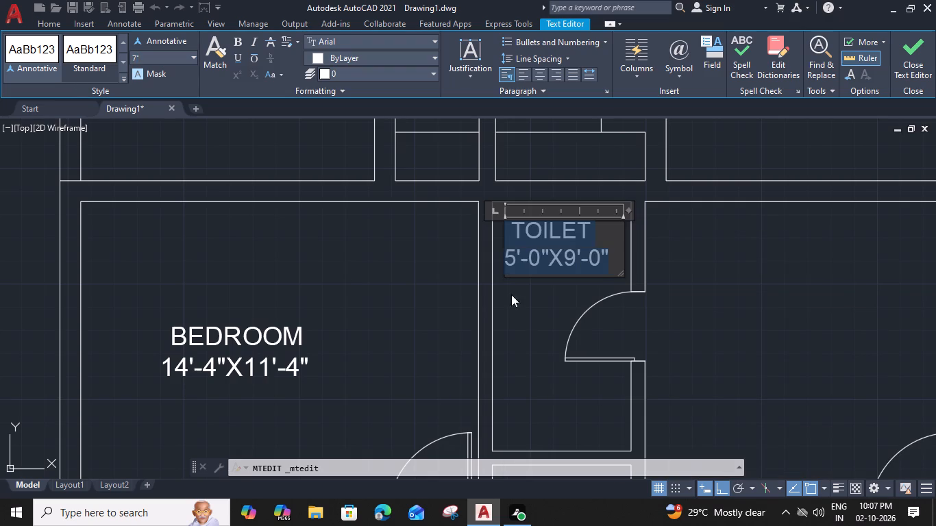
{"action": "left_click", "coordinate": [568, 302]}
Change the dimensions in the TOILET label east of the master bedroom to 5'-0"X9'-0".
{"action": "scroll", "coordinate": [558, 247], "scroll_direction": "down", "scroll_amount": 2}
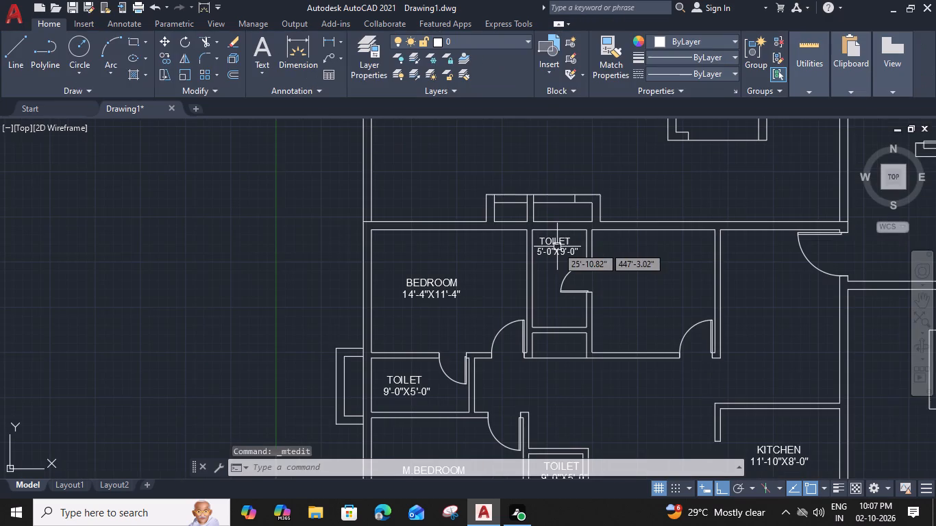
{"action": "middle_click_drag", "start_coordinate": [544, 276], "coordinate": [505, 139]}
{"action": "scroll", "coordinate": [510, 344], "scroll_direction": "up", "scroll_amount": 1}
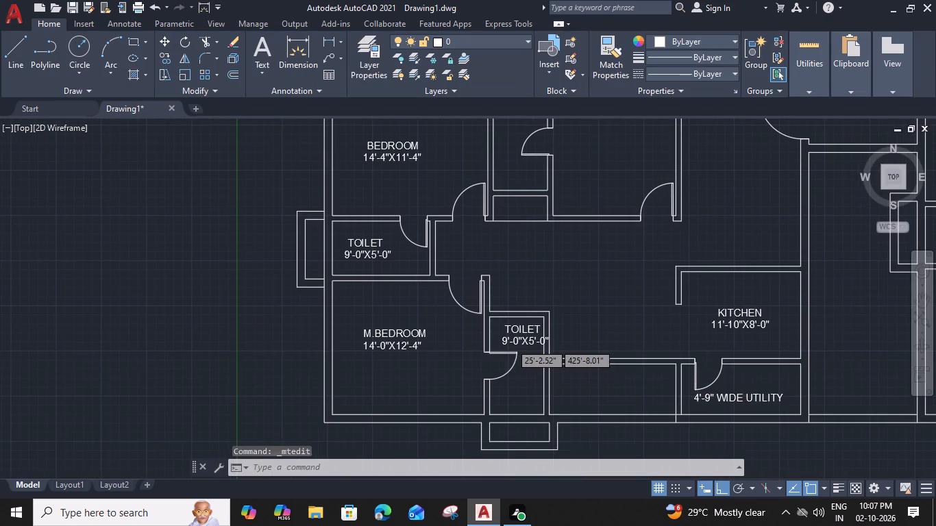
{"action": "double_click", "coordinate": [510, 339]}
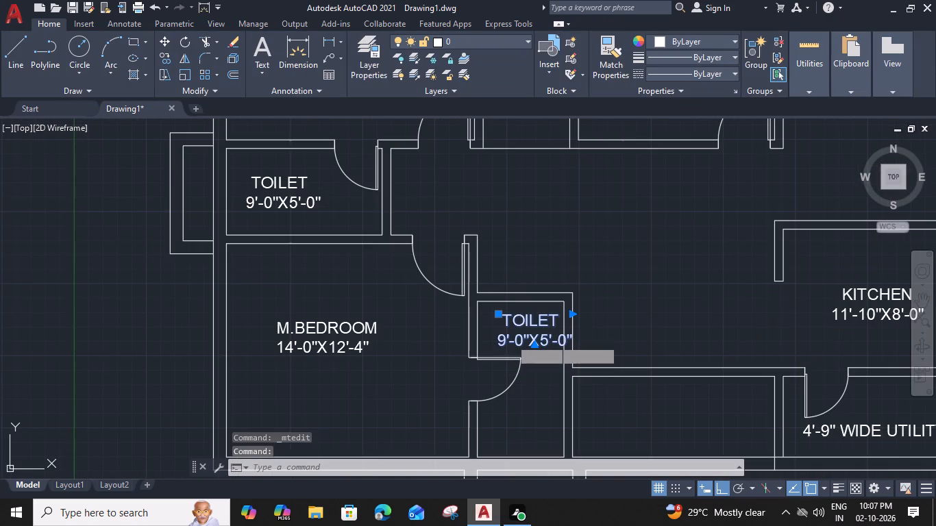
{"action": "middle_click_drag", "start_coordinate": [510, 339], "coordinate": [510, 264]}
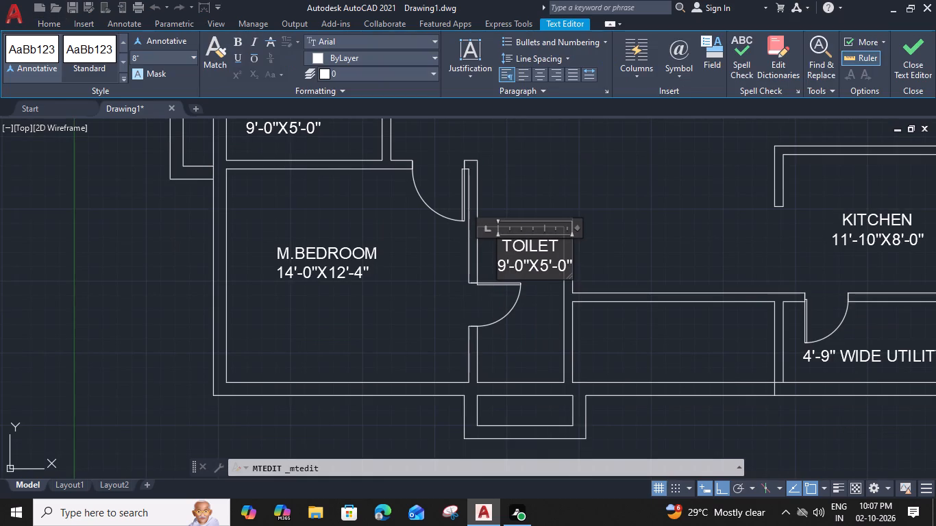
{"action": "scroll", "coordinate": [555, 262], "scroll_direction": "up", "scroll_amount": 2}
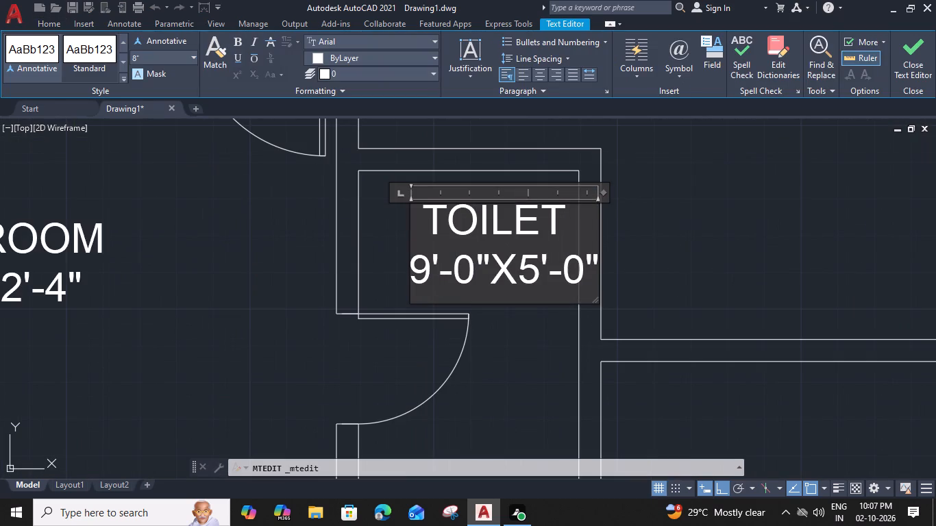
{"action": "left_click_drag", "start_coordinate": [428, 273], "coordinate": [396, 273]}
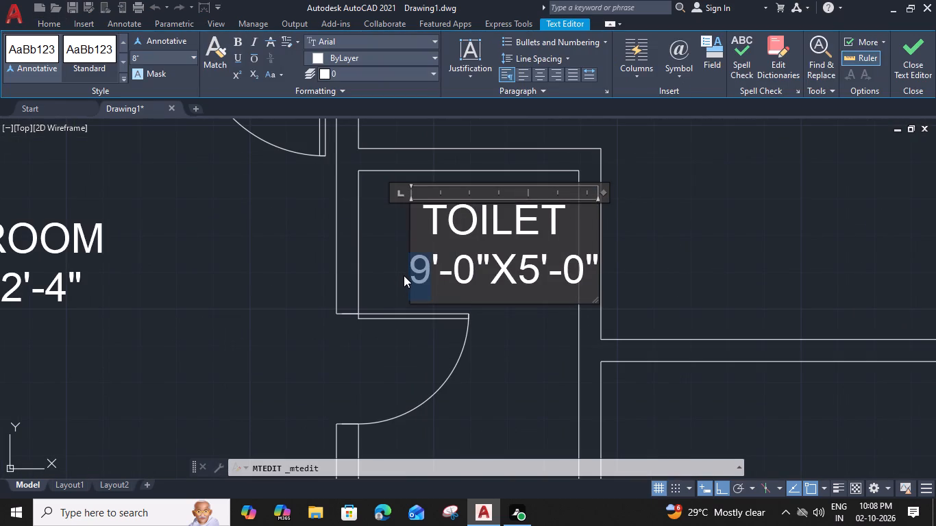
{"action": "key", "text": "5"}
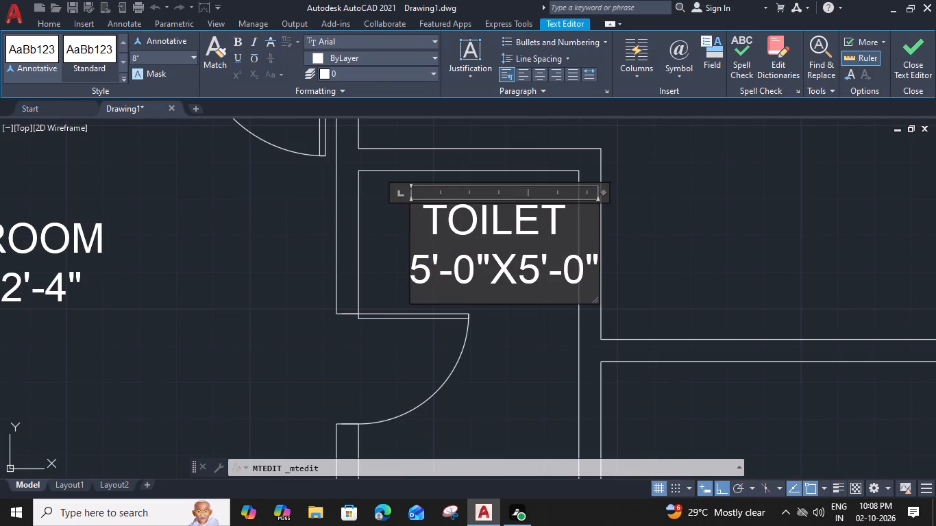
{"action": "left_click_drag", "start_coordinate": [537, 274], "coordinate": [520, 275]}
{"action": "key", "text": "9"}
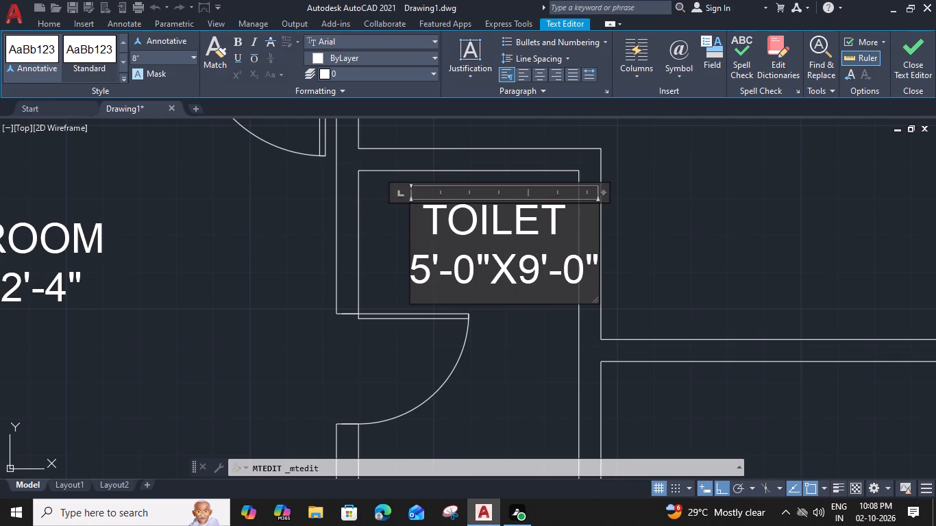
Set the text height of the TOILET label east of the master bedroom to 7" and narrow its text frame to fit.
{"action": "left_click_drag", "start_coordinate": [595, 273], "coordinate": [393, 238]}
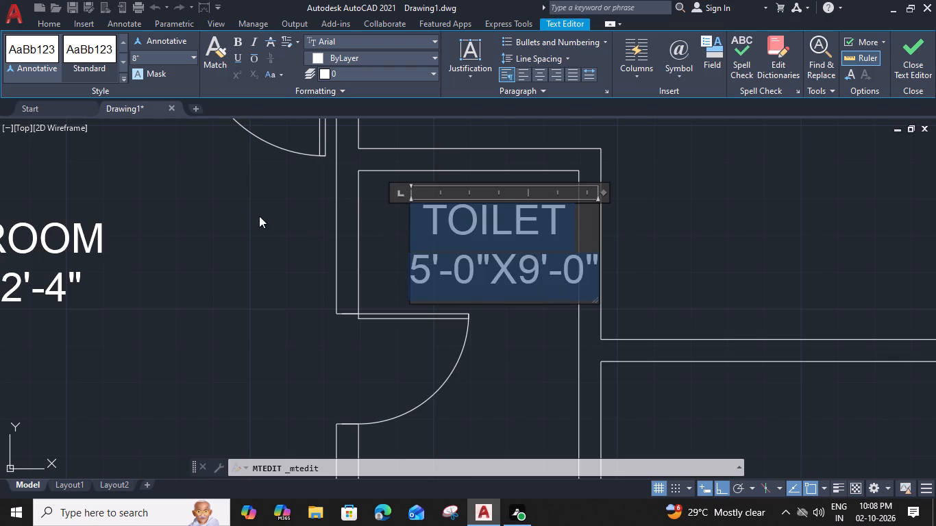
{"action": "left_click", "coordinate": [141, 60]}
{"action": "key", "text": "7"}
{"action": "key", "text": "shift+quotedbl"}
{"action": "key", "text": "Return"}
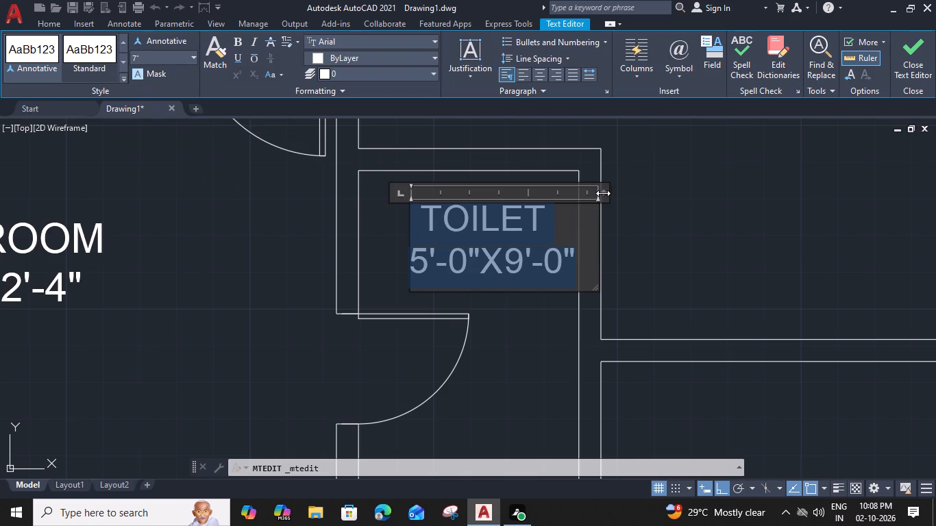
{"action": "left_click_drag", "start_coordinate": [603, 193], "coordinate": [582, 192]}
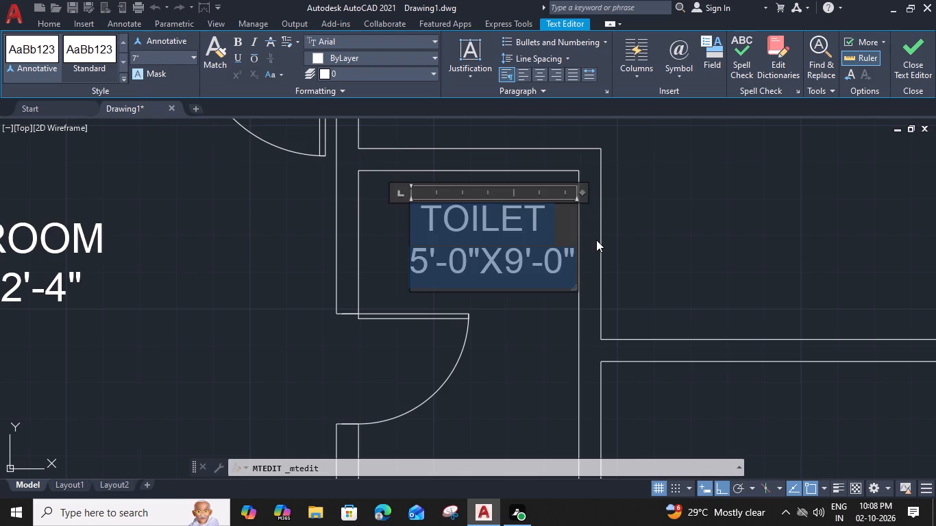
{"action": "left_click", "coordinate": [624, 237]}
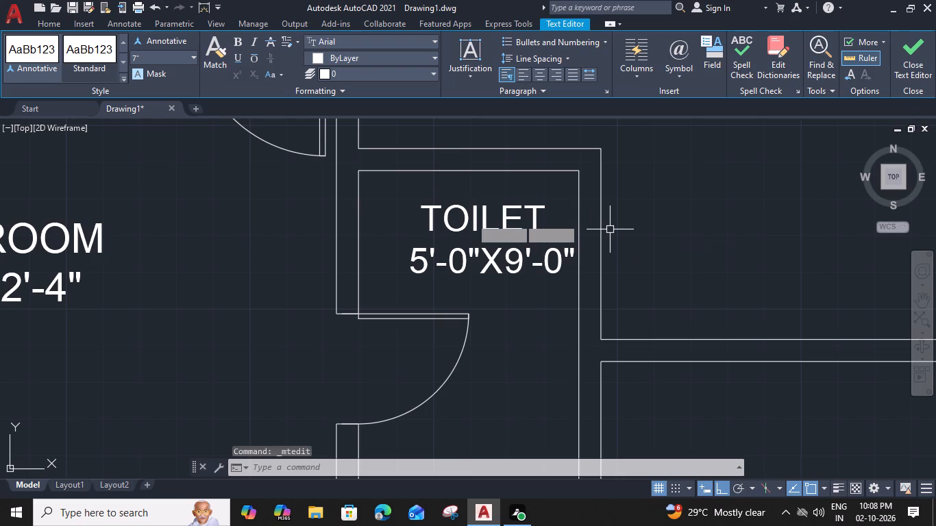
Move the TOILET label east of the master bedroom straight west a short distance so it sits between the toilet's side walls.
{"action": "left_click", "coordinate": [430, 214]}
{"action": "type", "text": "M"}
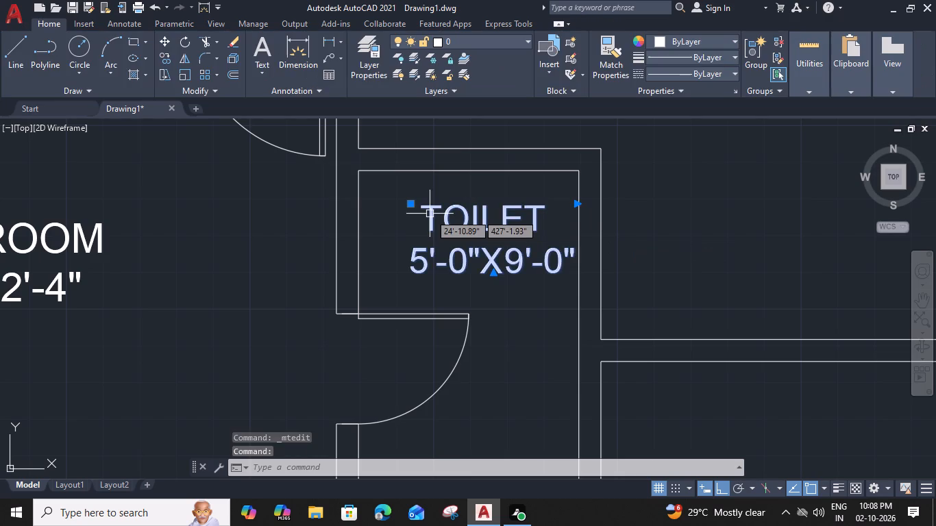
{"action": "key", "text": "space"}
{"action": "left_click", "coordinate": [407, 266]}
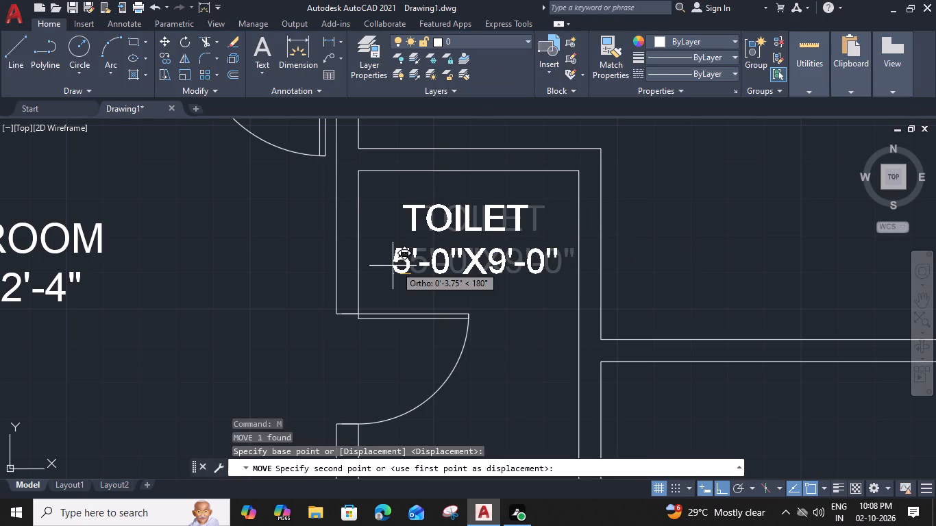
{"action": "left_click", "coordinate": [386, 266]}
Set the TOILET 9'-0"X5'-0" label above the master bedroom to 7" text height and narrow its text frame to fit.
{"action": "scroll", "coordinate": [386, 264], "scroll_direction": "down", "scroll_amount": 5}
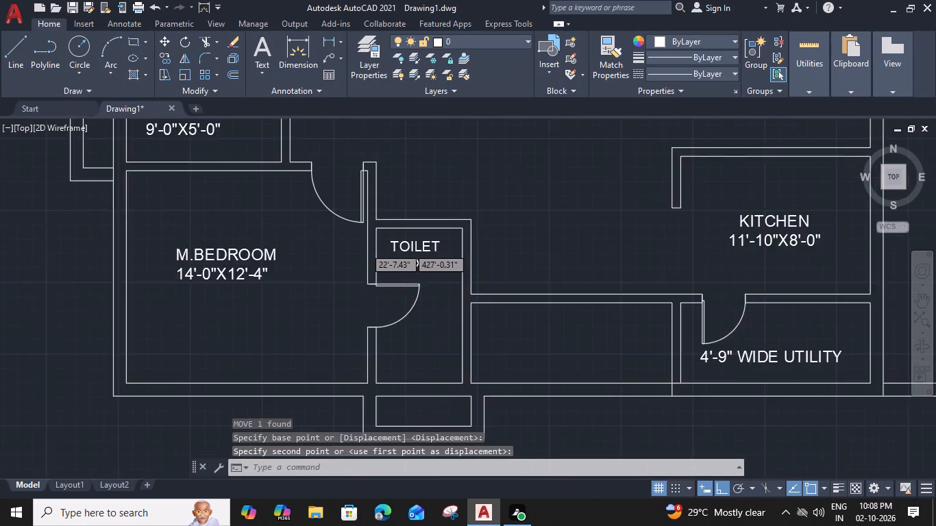
{"action": "middle_click_drag", "start_coordinate": [363, 245], "coordinate": [576, 329]}
{"action": "scroll", "coordinate": [497, 288], "scroll_direction": "up", "scroll_amount": 2}
{"action": "double_click", "coordinate": [506, 284]}
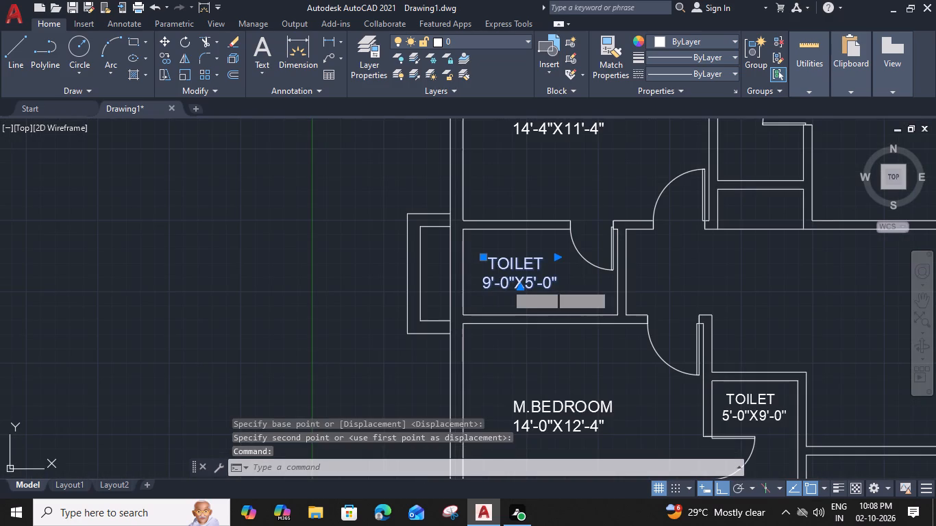
{"action": "scroll", "coordinate": [556, 286], "scroll_direction": "up", "scroll_amount": 2}
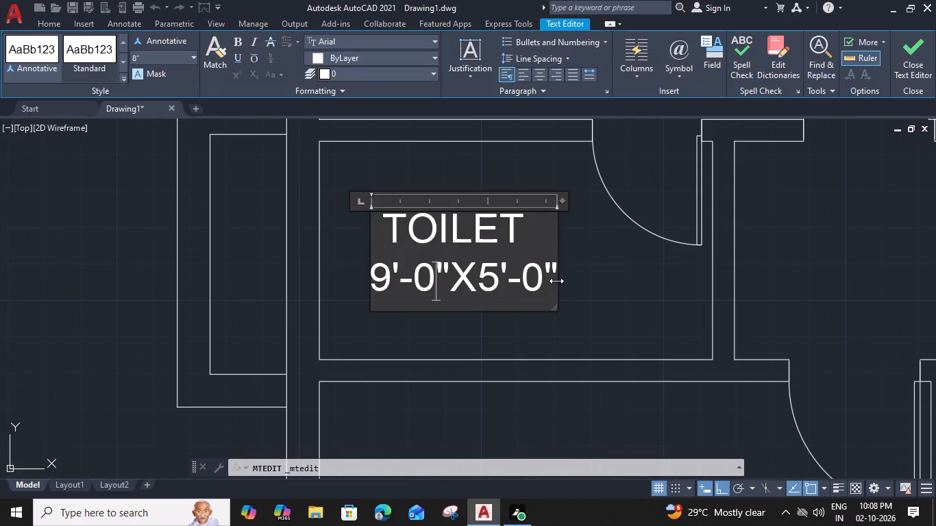
{"action": "left_click_drag", "start_coordinate": [558, 277], "coordinate": [344, 251]}
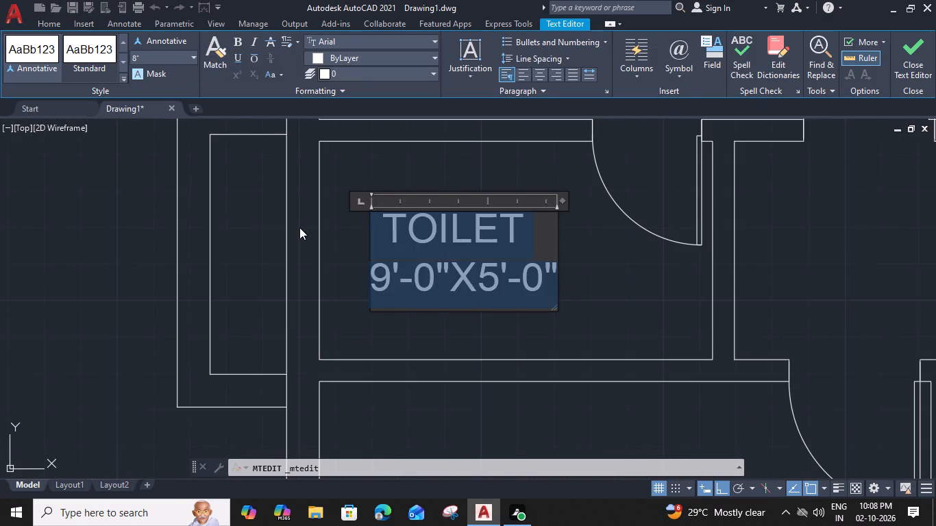
{"action": "left_click", "coordinate": [175, 57]}
{"action": "key", "text": "7"}
{"action": "key", "text": "shift+quotedbl"}
{"action": "key", "text": "Return"}
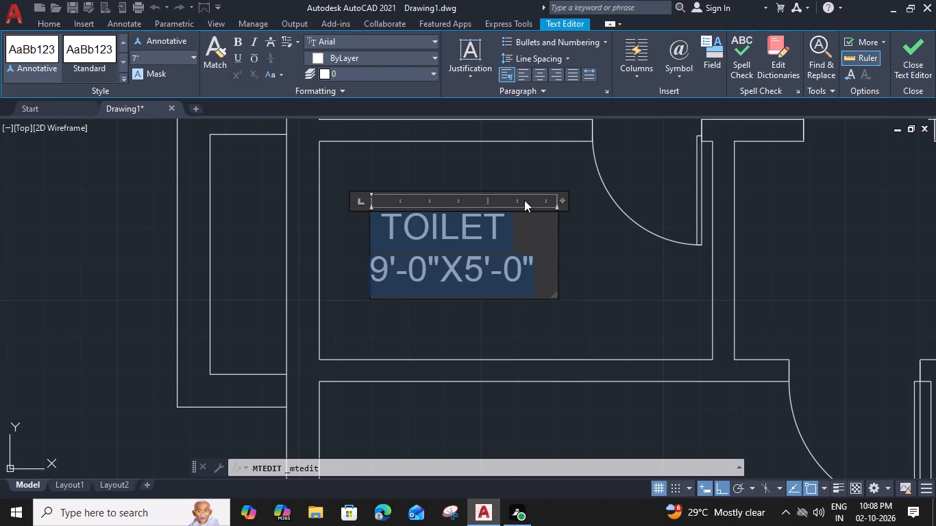
{"action": "left_click_drag", "start_coordinate": [563, 201], "coordinate": [549, 203]}
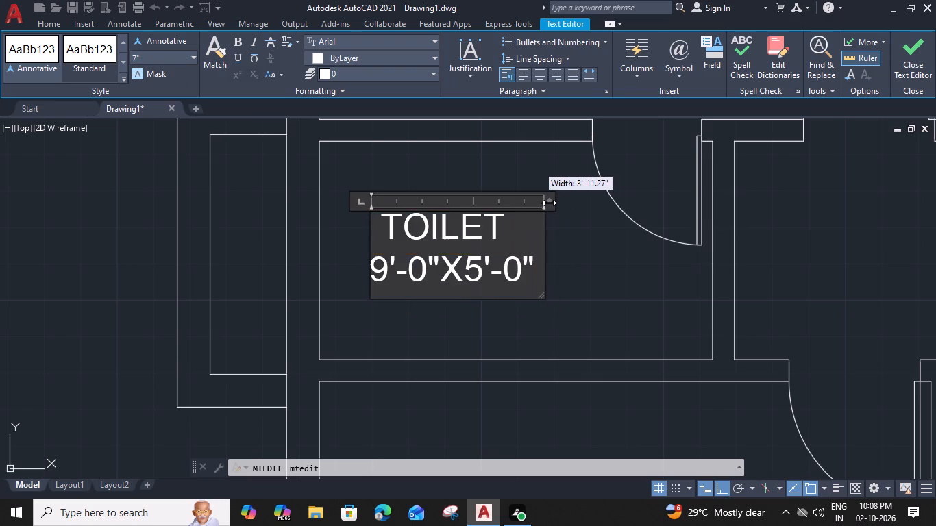
{"action": "left_click_drag", "start_coordinate": [549, 203], "coordinate": [541, 205]}
{"action": "left_click", "coordinate": [564, 273]}
Copy the TOILET 5'-0"X9'-0" label beside the master bedroom straight north to the small room below the upper toilet.
{"action": "scroll", "coordinate": [565, 271], "scroll_direction": "down", "scroll_amount": 5}
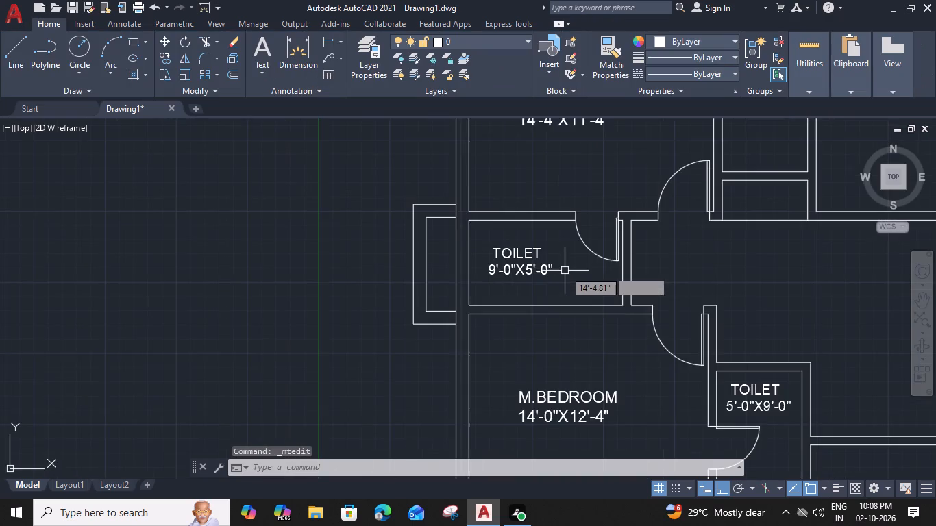
{"action": "middle_click_drag", "start_coordinate": [564, 269], "coordinate": [426, 224]}
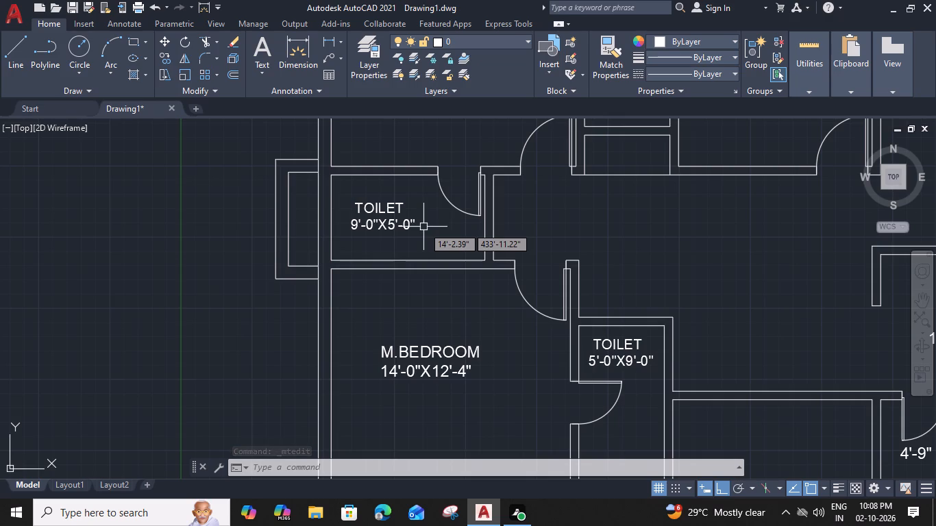
{"action": "middle_click_drag", "start_coordinate": [596, 229], "coordinate": [587, 229]}
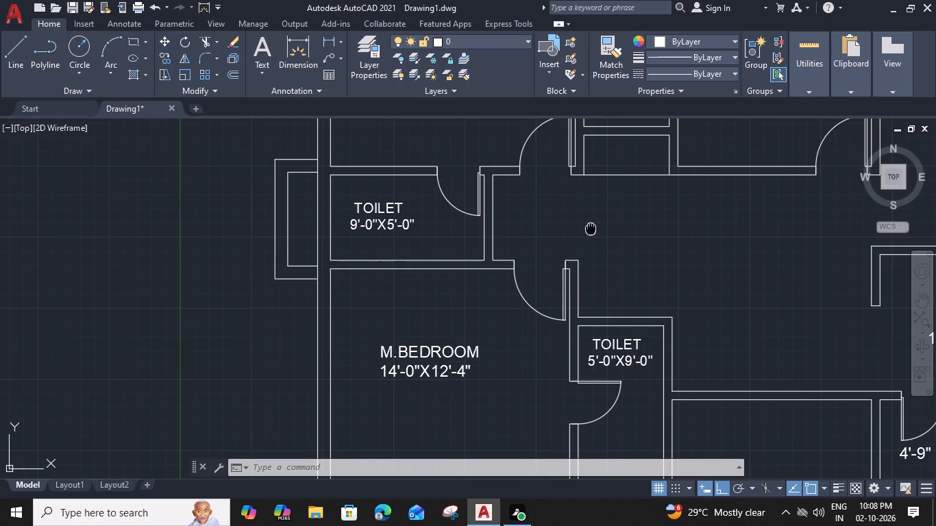
{"action": "middle_click_drag", "start_coordinate": [587, 229], "coordinate": [535, 217]}
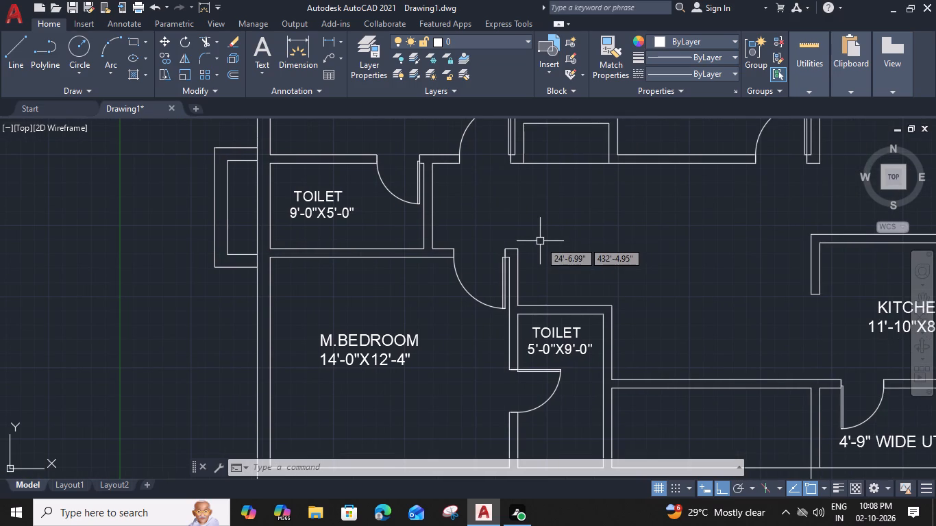
{"action": "left_click", "coordinate": [580, 324]}
{"action": "left_click", "coordinate": [571, 336]}
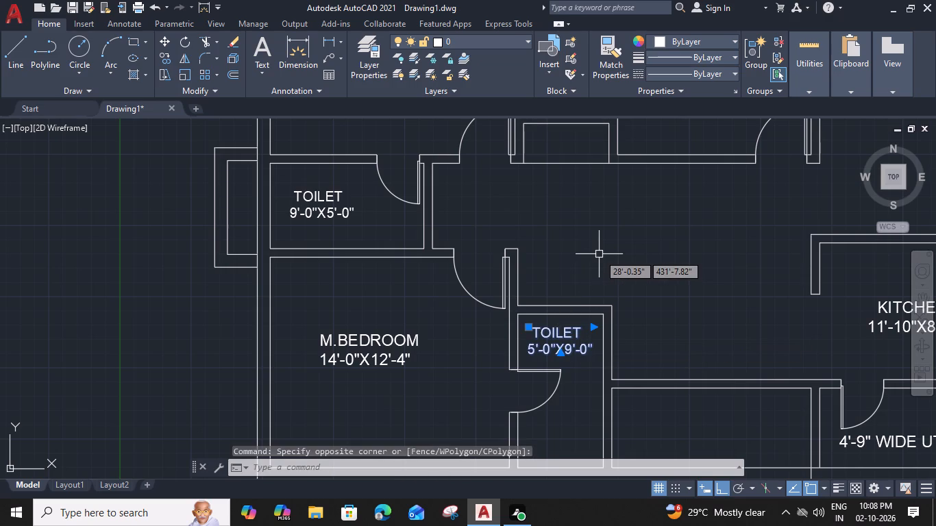
{"action": "type", "text": "CO"}
{"action": "key", "text": "space"}
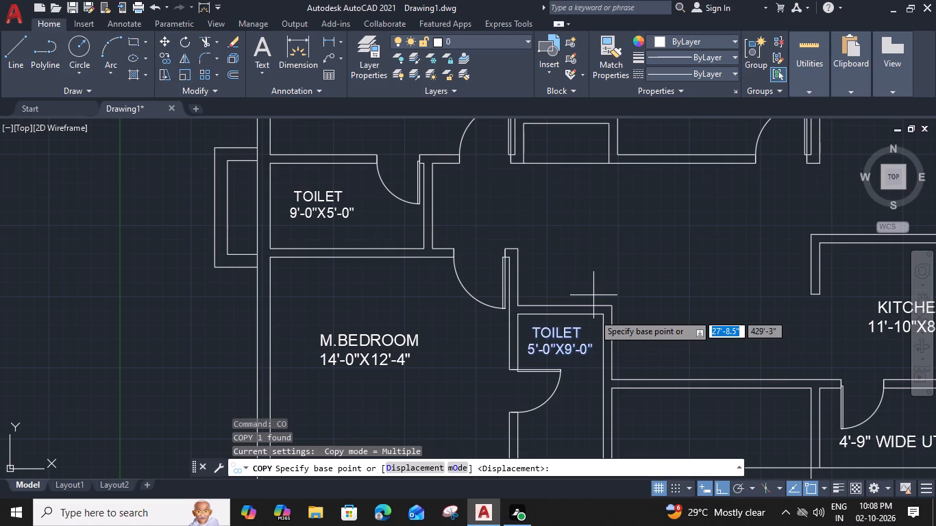
{"action": "left_click", "coordinate": [587, 345]}
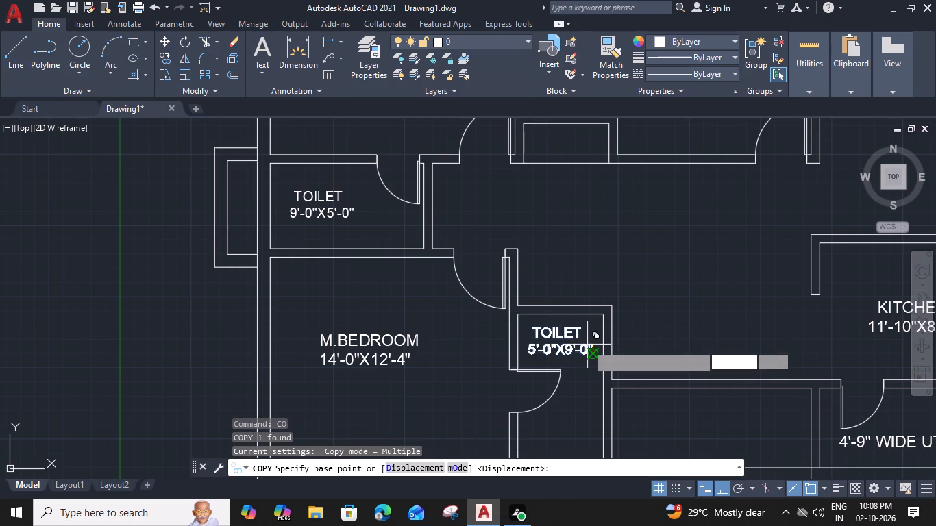
{"action": "left_click", "coordinate": [611, 147]}
{"action": "key", "text": "Escape"}
Move the copied TOILET label about 9" south and slightly west so it sits inside the small room's walls.
{"action": "middle_click_drag", "start_coordinate": [599, 148], "coordinate": [595, 212]}
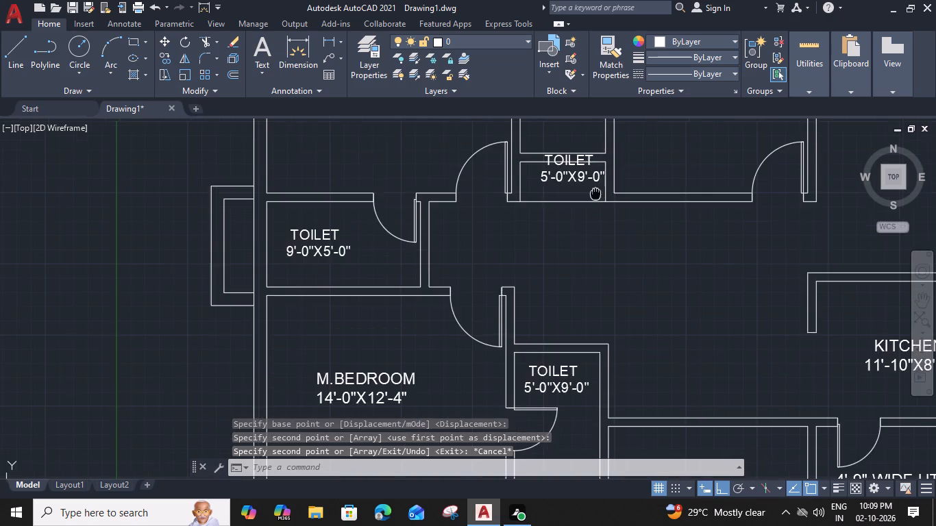
{"action": "middle_click_drag", "start_coordinate": [595, 212], "coordinate": [594, 240]}
{"action": "scroll", "coordinate": [572, 230], "scroll_direction": "up", "scroll_amount": 2}
{"action": "left_click", "coordinate": [572, 230]}
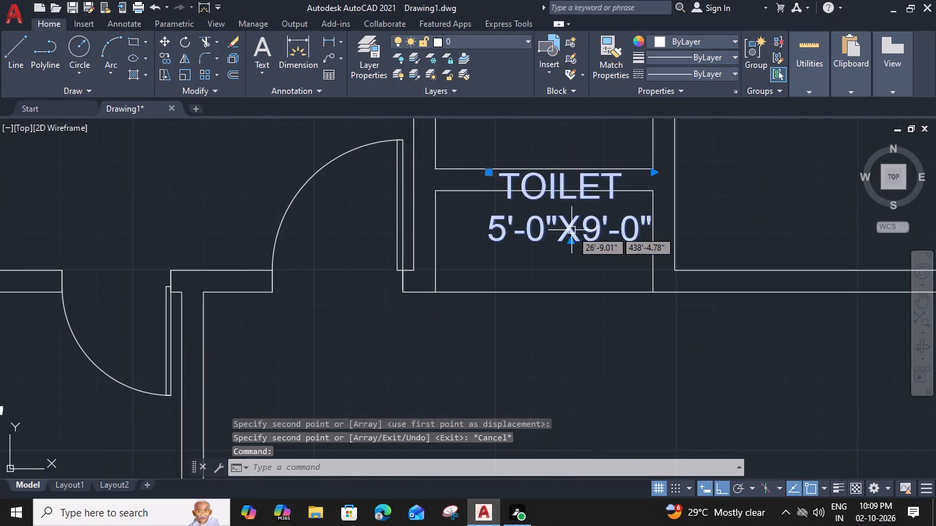
{"action": "type", "text": "M"}
{"action": "key", "text": "space"}
{"action": "left_click", "coordinate": [571, 230]}
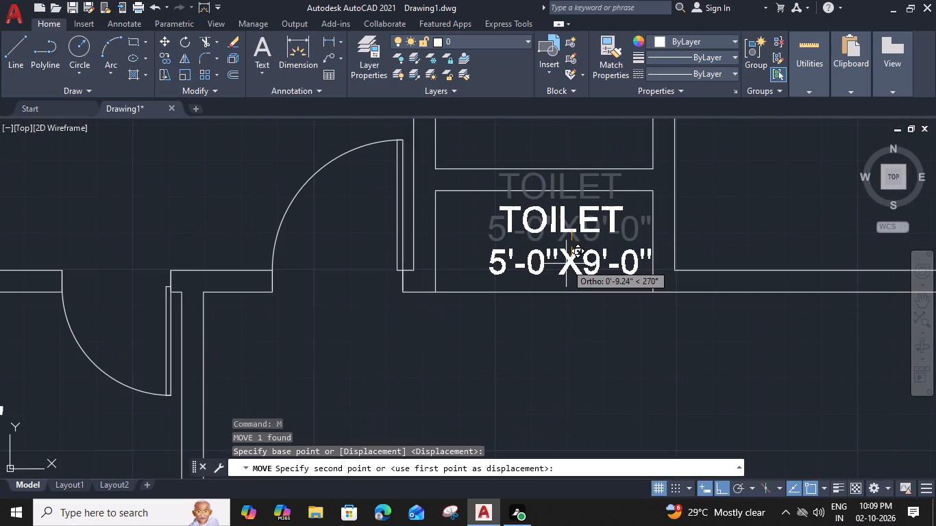
{"action": "left_click", "coordinate": [566, 264]}
{"action": "left_click", "coordinate": [500, 258]}
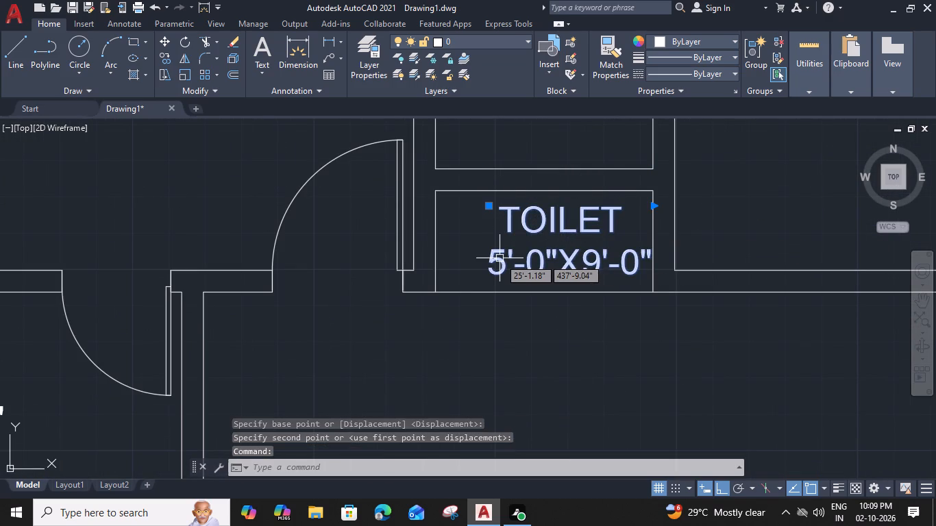
{"action": "type", "text": "M"}
{"action": "key", "text": "space"}
{"action": "left_click", "coordinate": [491, 259]}
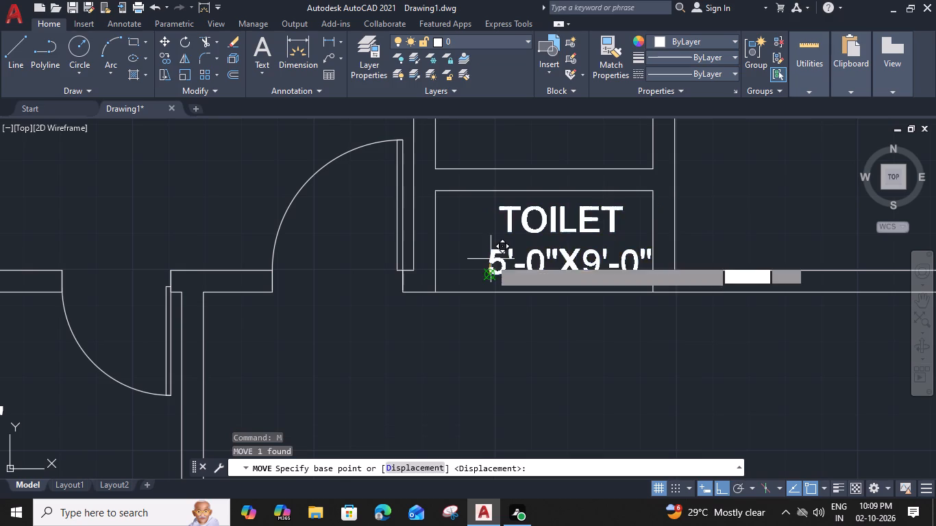
{"action": "left_click", "coordinate": [465, 255]}
Replace the copied label's entire text with POOJA and narrow its text frame to fit.
{"action": "double_click", "coordinate": [528, 230]}
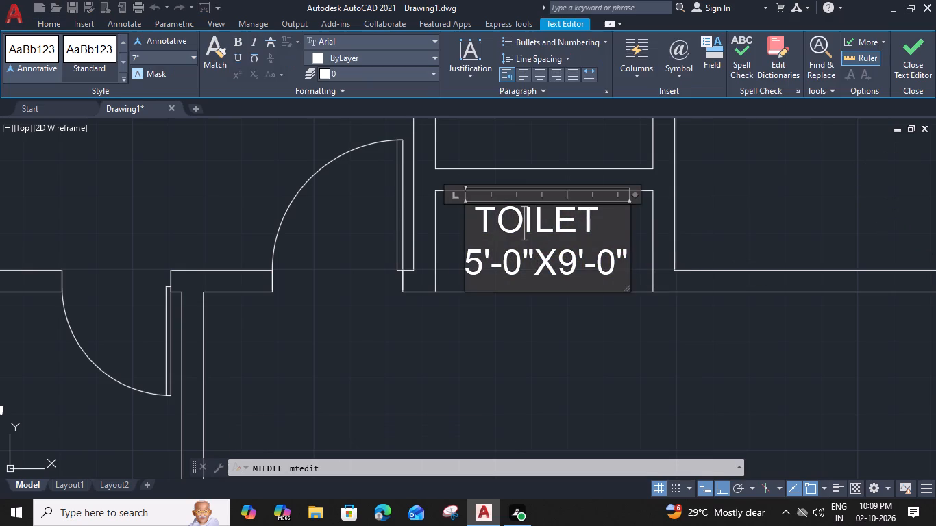
{"action": "left_click_drag", "start_coordinate": [625, 257], "coordinate": [435, 222]}
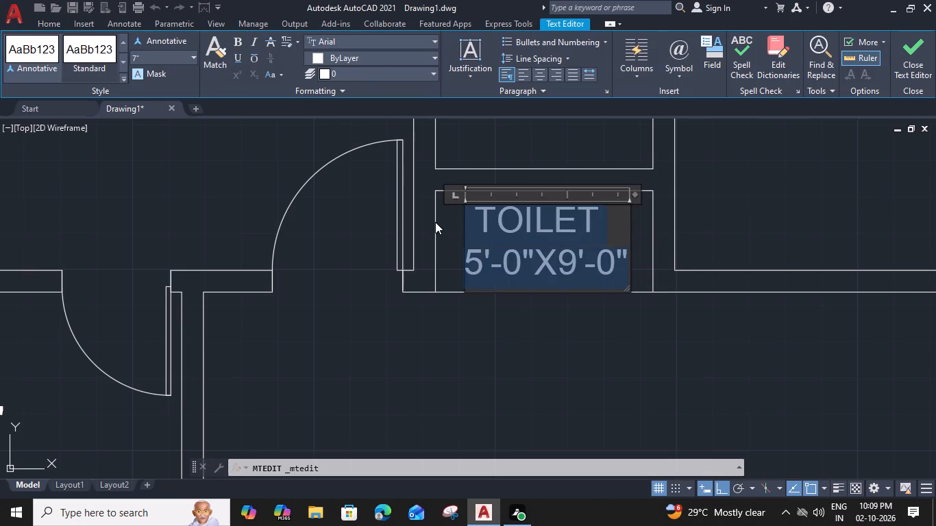
{"action": "type", "text": "POO"}
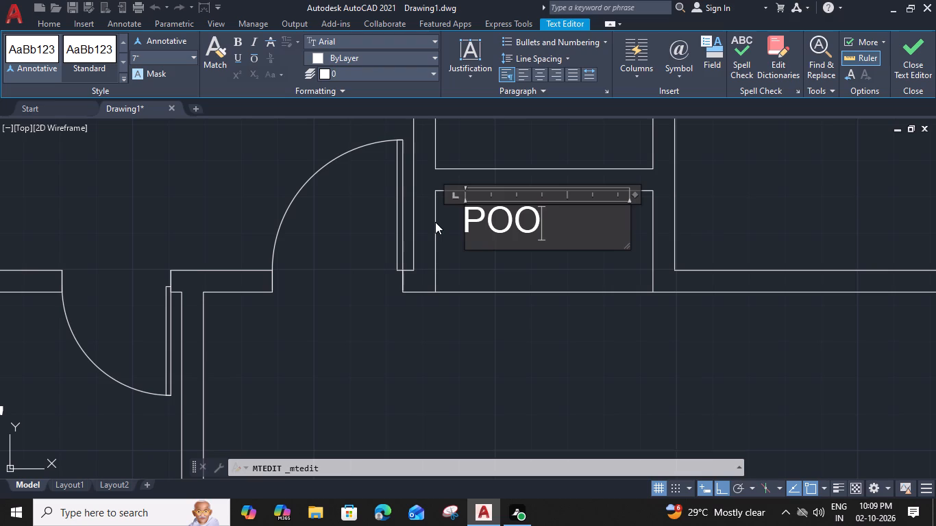
{"action": "type", "text": "JA"}
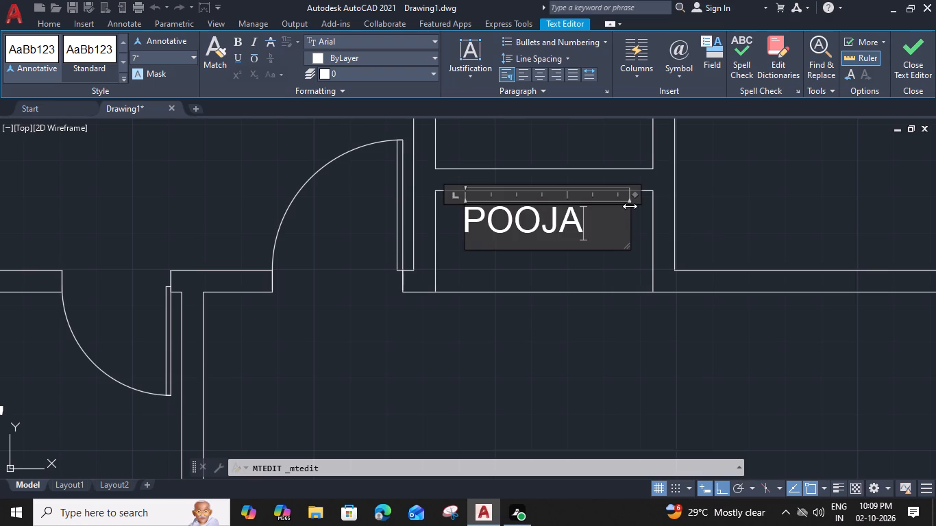
{"action": "left_click_drag", "start_coordinate": [634, 196], "coordinate": [593, 197]}
{"action": "left_click", "coordinate": [618, 245]}
Move the POOJA label slightly east and south to centre it in the small room.
{"action": "left_click", "coordinate": [568, 212]}
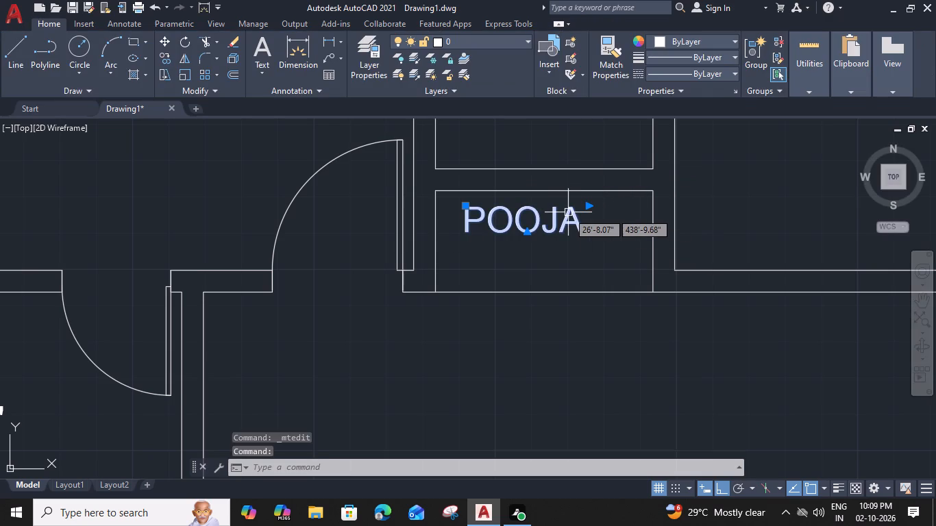
{"action": "type", "text": "M"}
{"action": "key", "text": "space"}
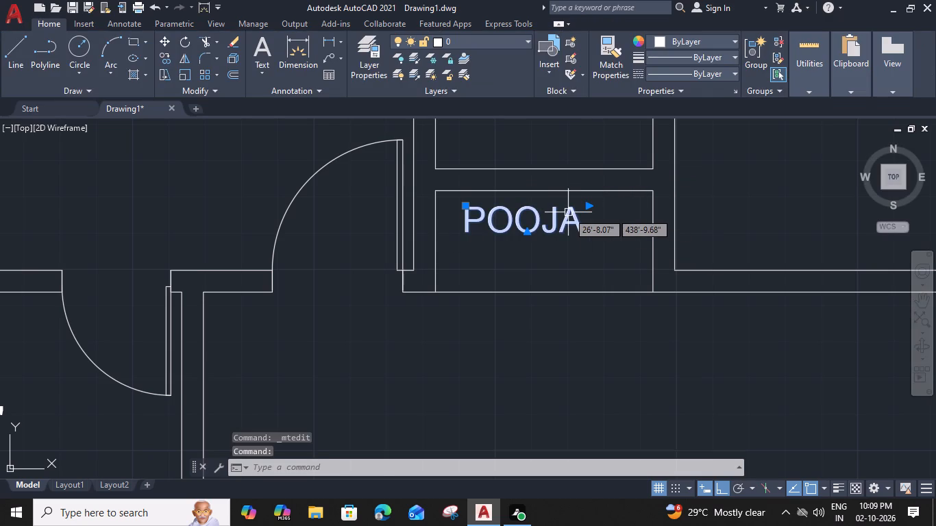
{"action": "left_click", "coordinate": [584, 234]}
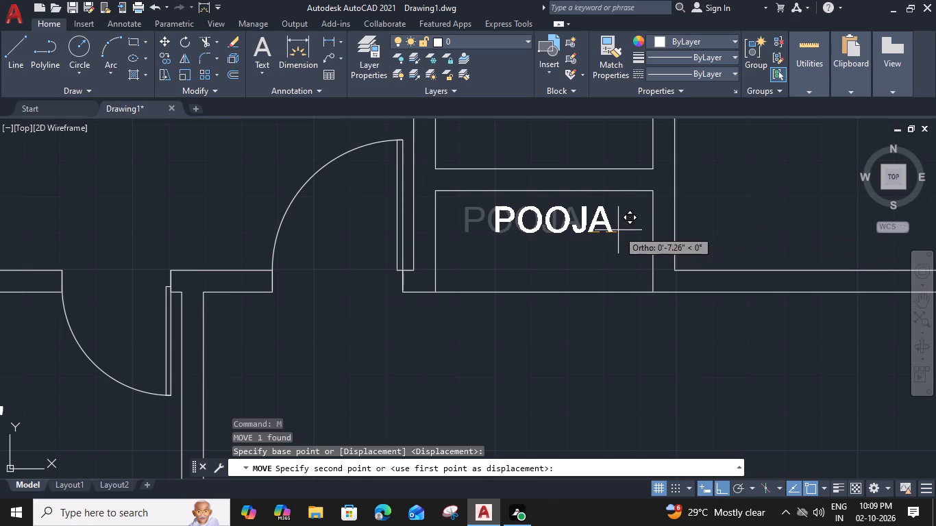
{"action": "left_click", "coordinate": [611, 231]}
{"action": "left_click", "coordinate": [558, 228]}
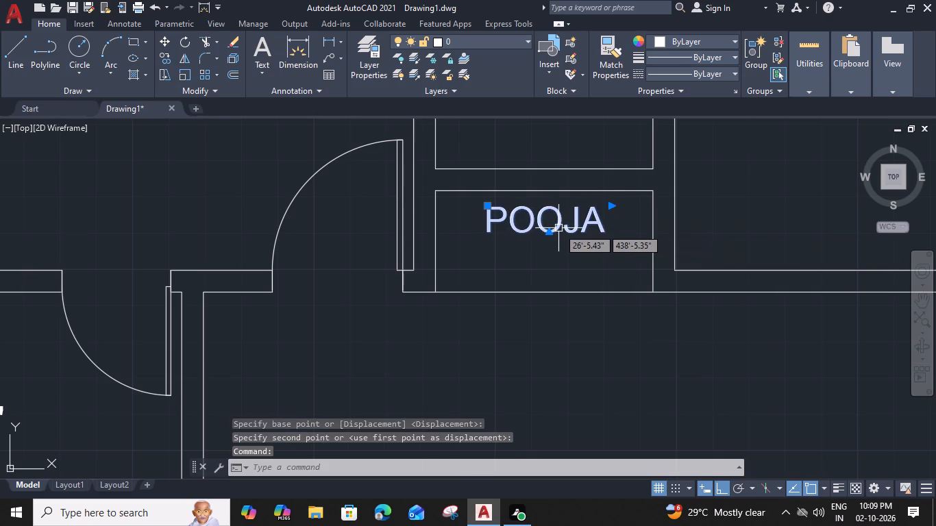
{"action": "type", "text": "M"}
{"action": "key", "text": "space"}
{"action": "left_click", "coordinate": [558, 228]}
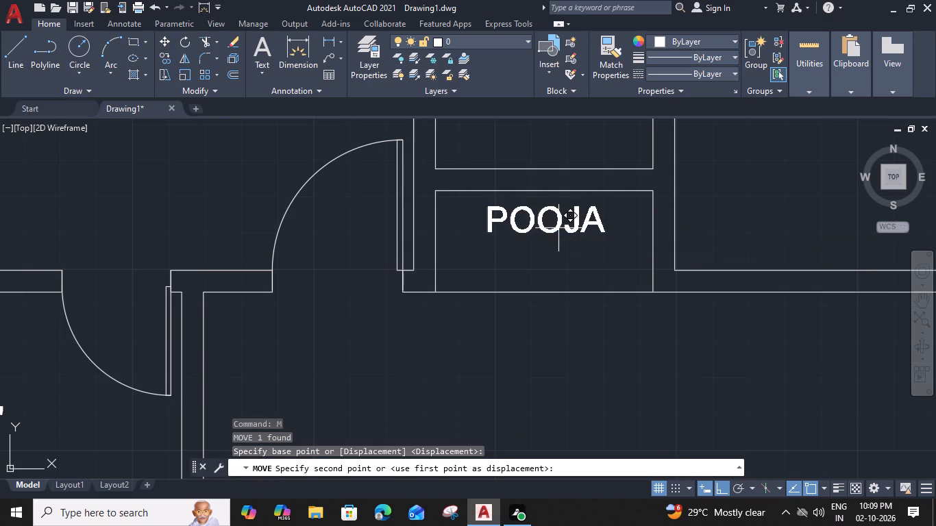
{"action": "scroll", "coordinate": [558, 246], "scroll_direction": "up", "scroll_amount": 3}
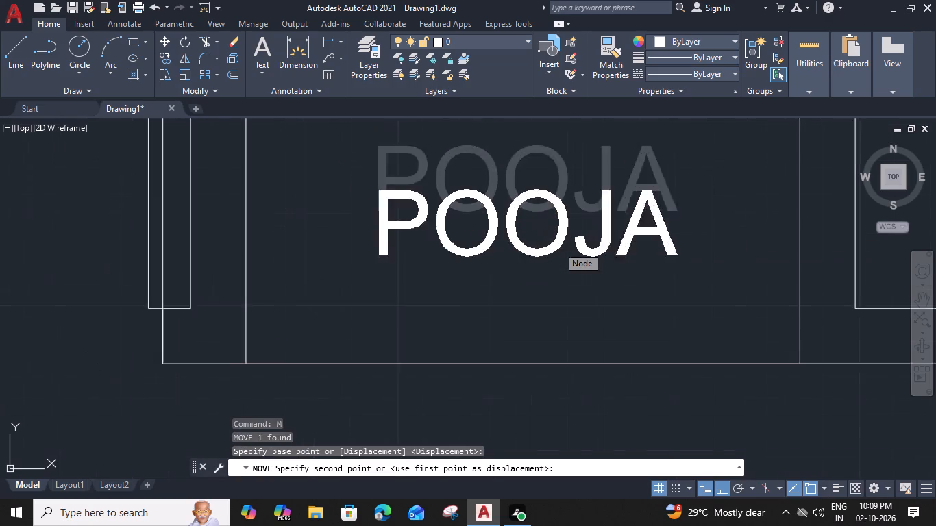
{"action": "left_click", "coordinate": [561, 266]}
Copy the BEDROOM 14'-4"X11'-4" label straight east into the room beyond the toilet and the room next to the entrance door.
{"action": "scroll", "coordinate": [561, 264], "scroll_direction": "down", "scroll_amount": 3}
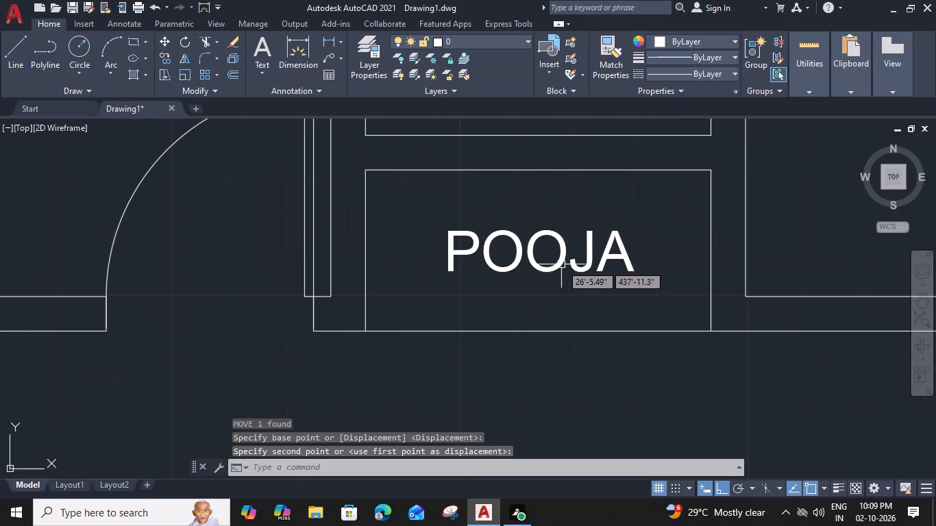
{"action": "scroll", "coordinate": [559, 276], "scroll_direction": "down", "scroll_amount": 3}
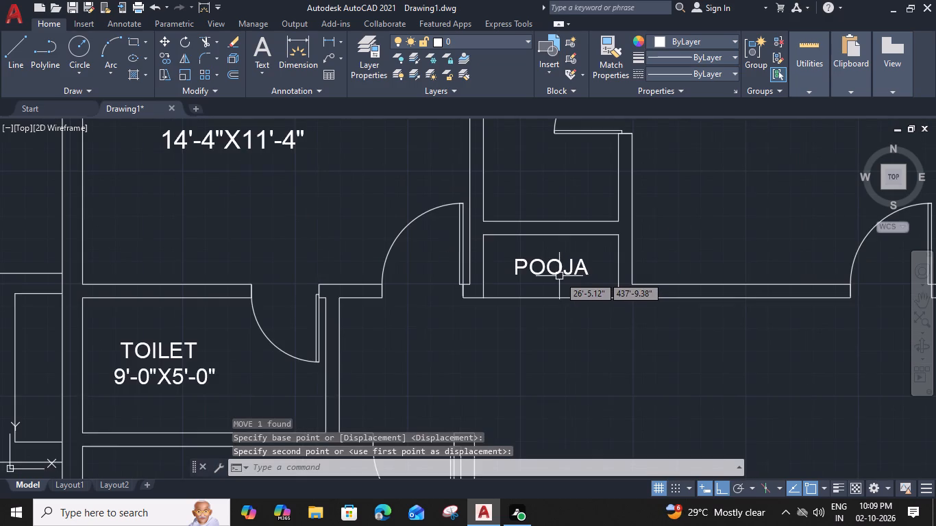
{"action": "scroll", "coordinate": [586, 262], "scroll_direction": "down", "scroll_amount": 2}
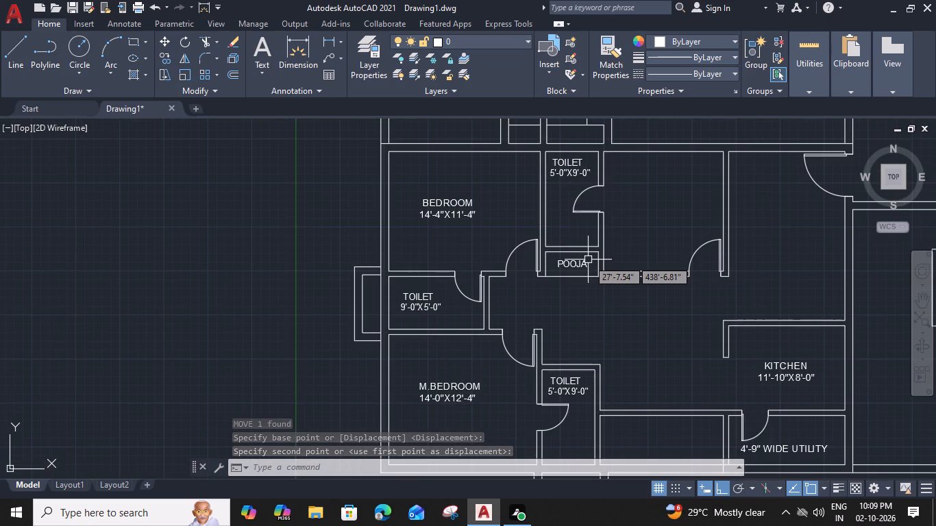
{"action": "middle_click_drag", "start_coordinate": [628, 253], "coordinate": [602, 262]}
{"action": "left_click", "coordinate": [446, 209]}
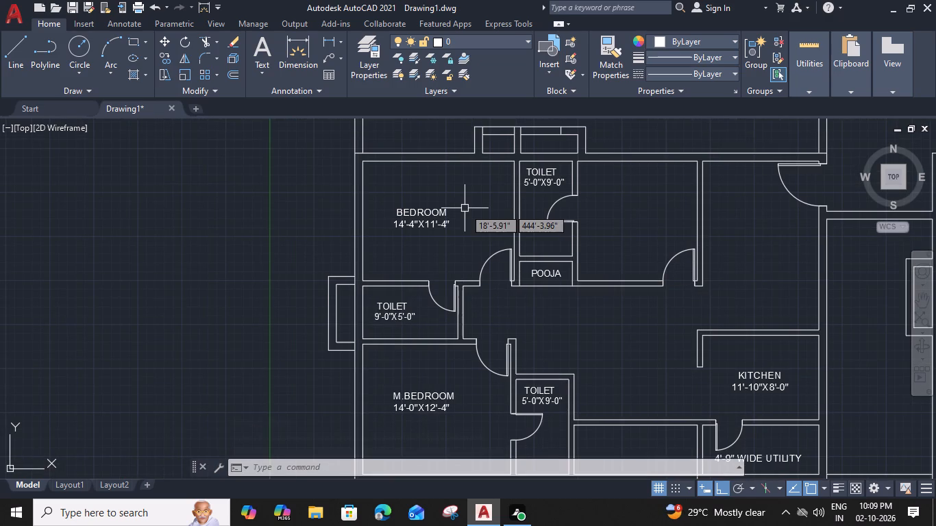
{"action": "type", "text": "CO"}
{"action": "key", "text": "space"}
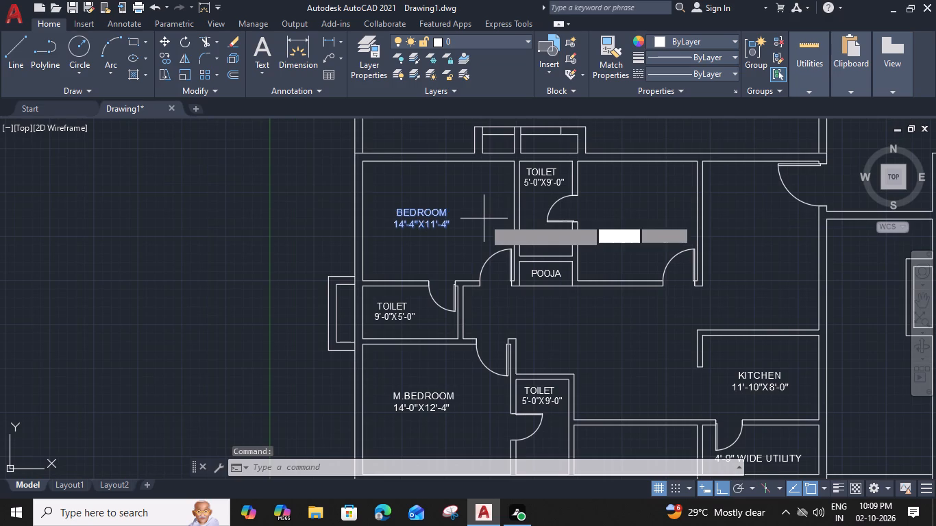
{"action": "left_click", "coordinate": [445, 212]}
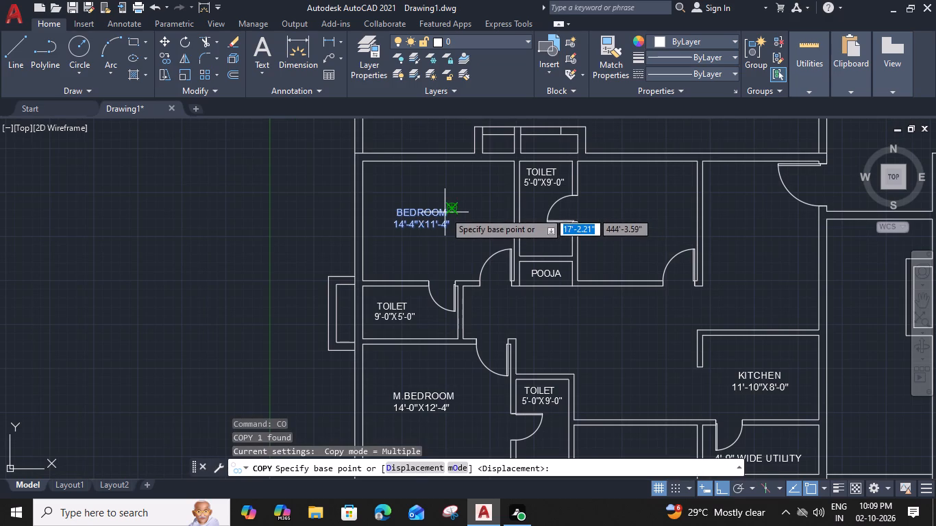
{"action": "left_click", "coordinate": [665, 223]}
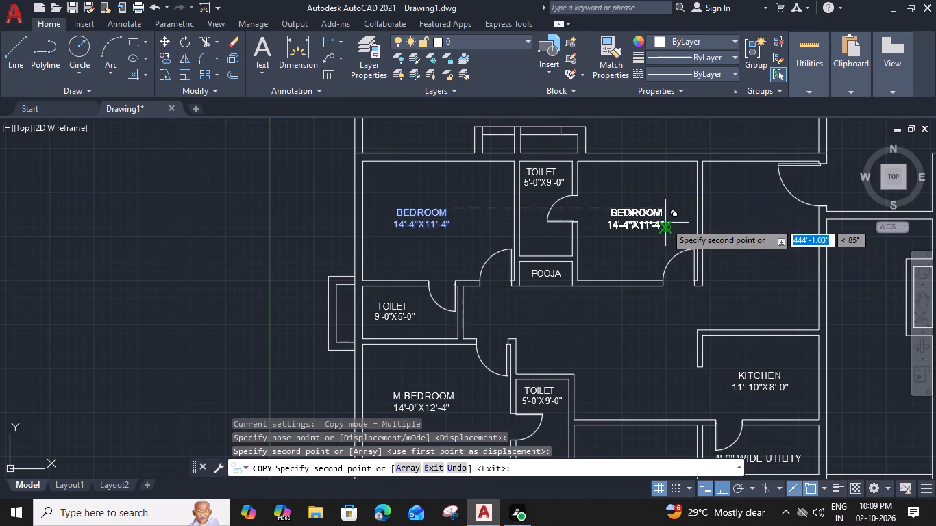
{"action": "left_click", "coordinate": [784, 230]}
{"action": "key", "text": "Escape"}
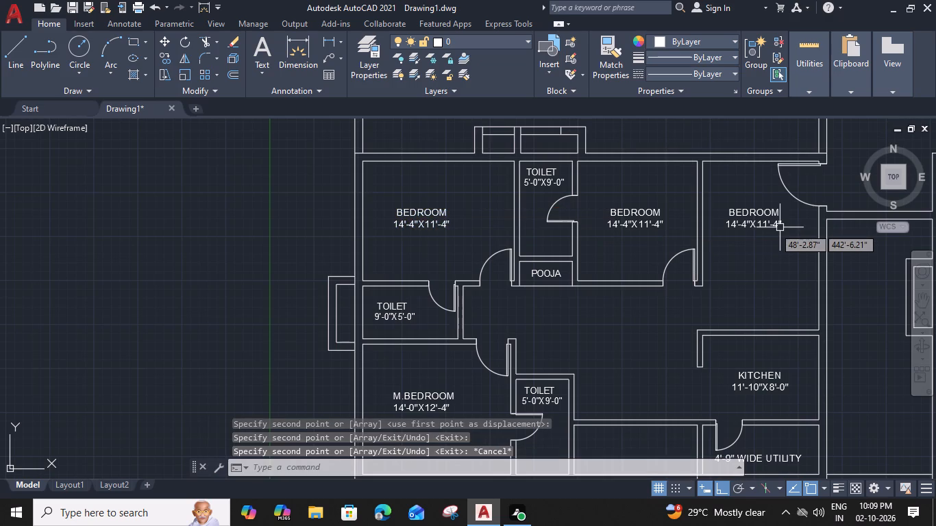
Change the dimensions in the BEDROOM label of the room east of the toilet and pooja to 11'-0"X11'-4".
{"action": "double_click", "coordinate": [663, 216]}
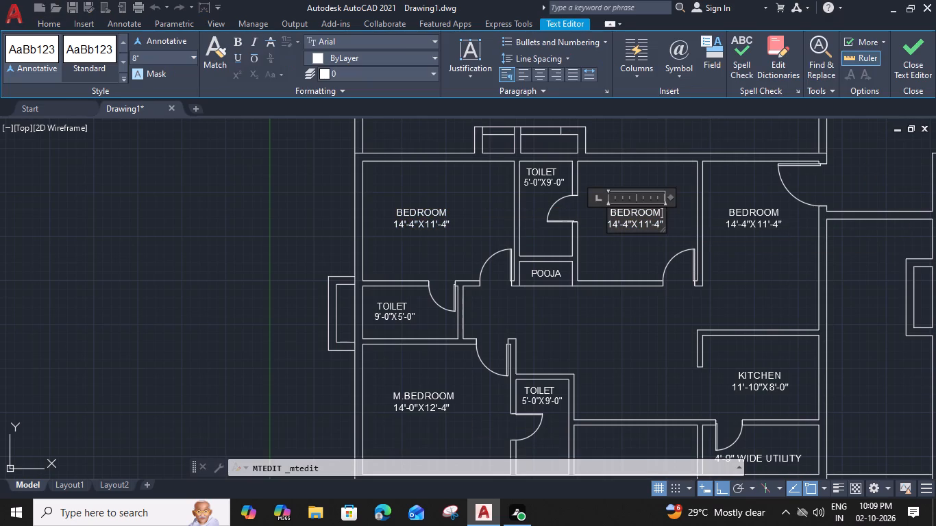
{"action": "scroll", "coordinate": [649, 228], "scroll_direction": "up", "scroll_amount": 3}
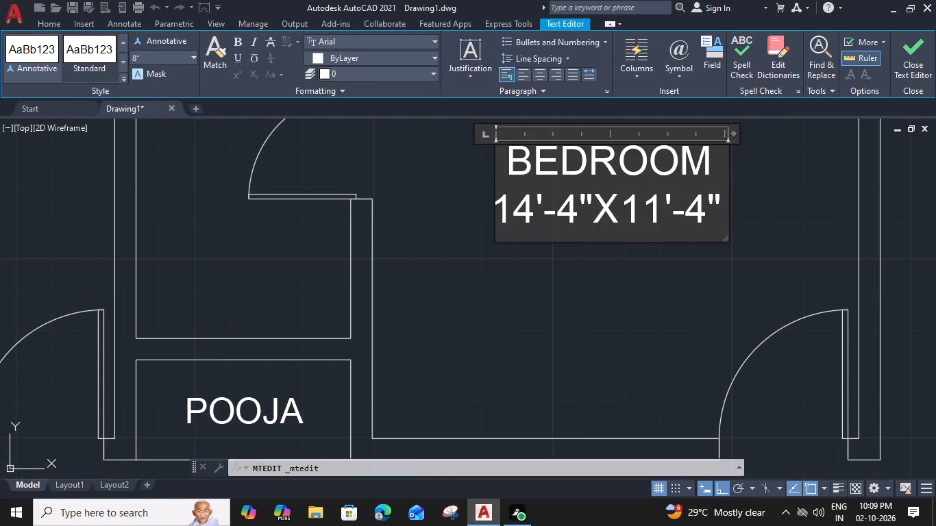
{"action": "left_click_drag", "start_coordinate": [532, 212], "coordinate": [527, 212]}
{"action": "left_click_drag", "start_coordinate": [527, 212], "coordinate": [519, 212]}
{"action": "key", "text": "1"}
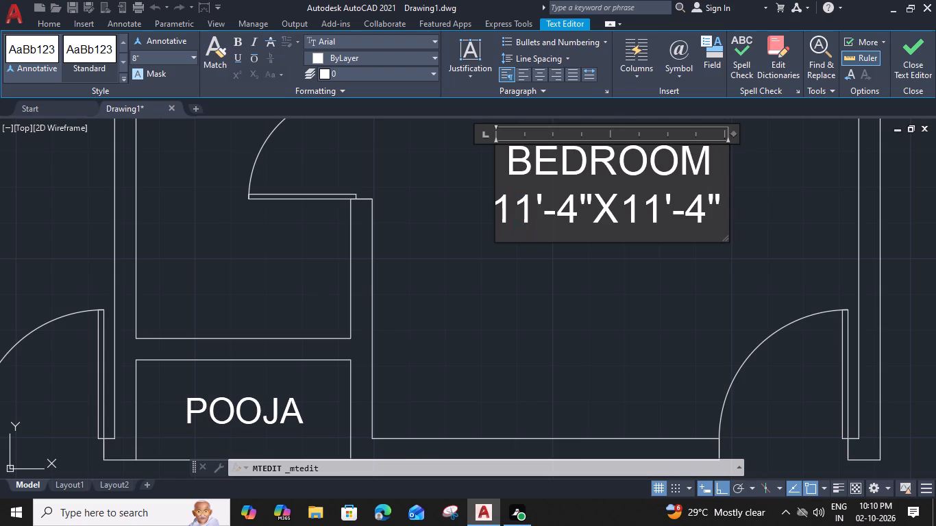
{"action": "left_click_drag", "start_coordinate": [575, 212], "coordinate": [562, 210]}
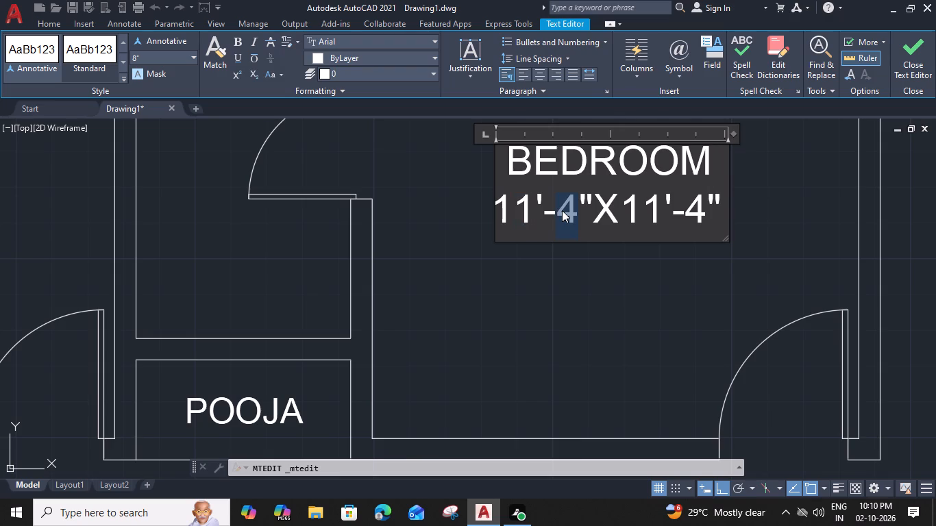
{"action": "key", "text": "0"}
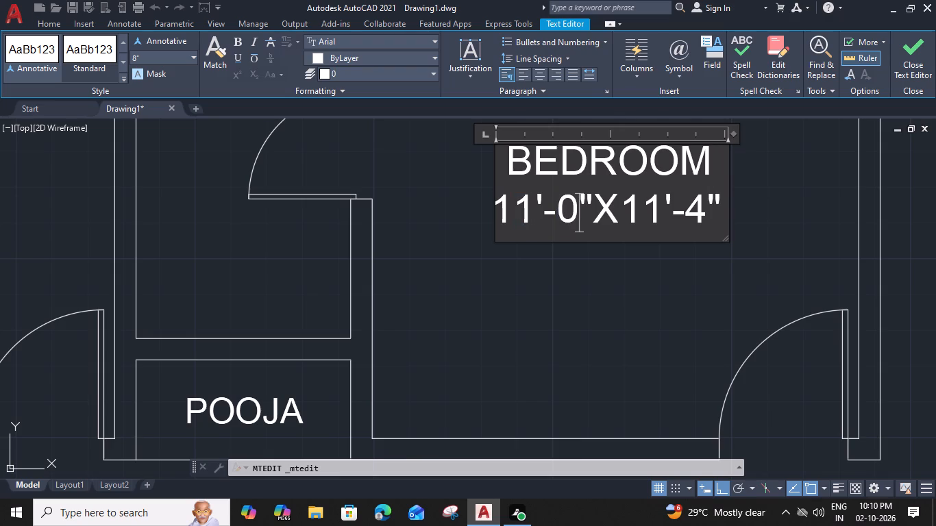
{"action": "left_click", "coordinate": [633, 291]}
Replace the room name BEDROOM with DRAWING in the copied label of the room next to the entrance door.
{"action": "scroll", "coordinate": [633, 282], "scroll_direction": "down", "scroll_amount": 2}
{"action": "middle_click_drag", "start_coordinate": [630, 263], "coordinate": [513, 247]}
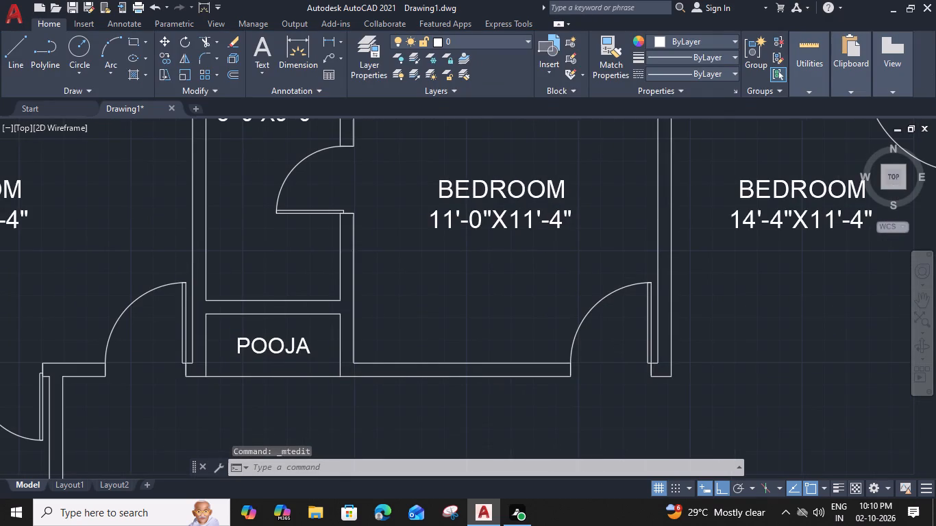
{"action": "middle_click_drag", "start_coordinate": [689, 260], "coordinate": [507, 247]}
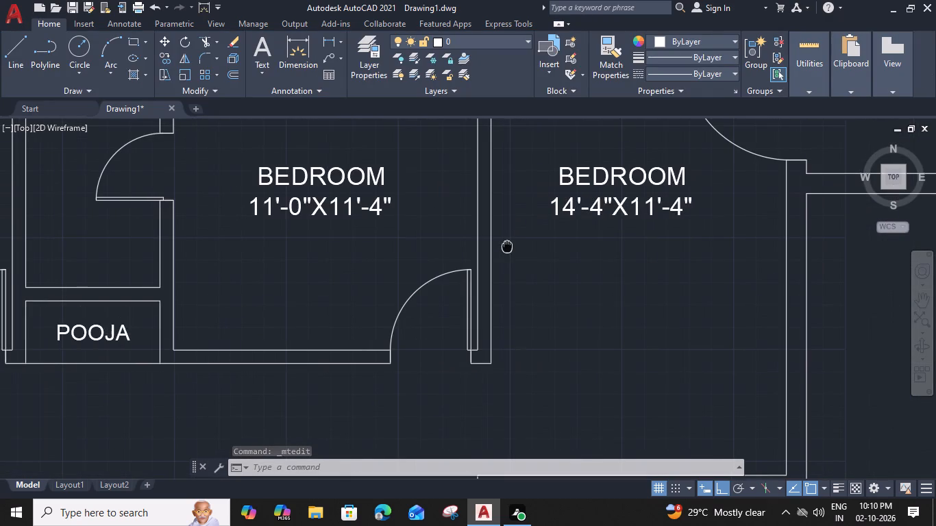
{"action": "double_click", "coordinate": [606, 207]}
{"action": "left_click", "coordinate": [577, 212]}
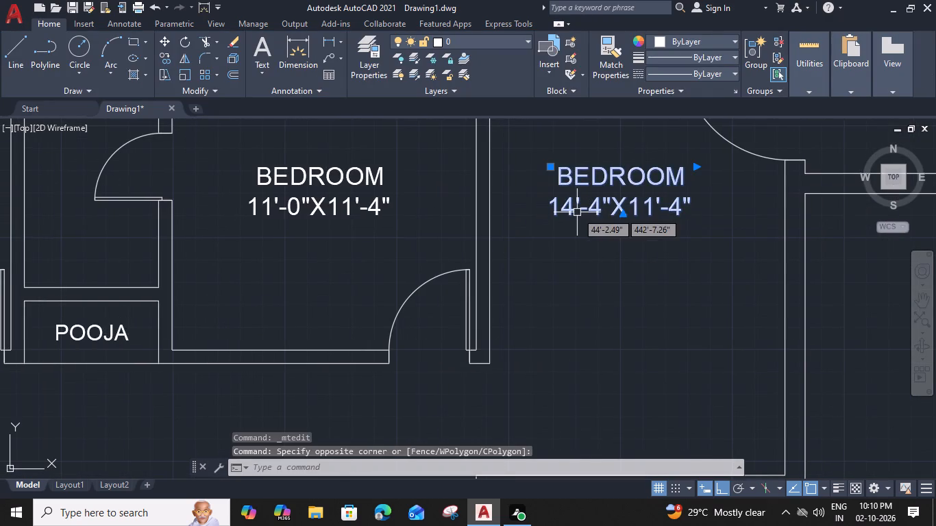
{"action": "double_click", "coordinate": [608, 202]}
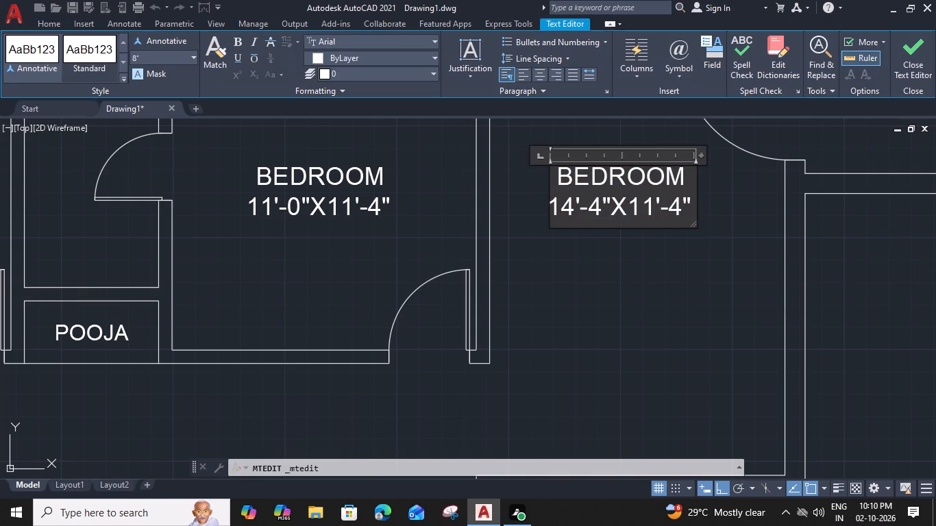
{"action": "scroll", "coordinate": [685, 175], "scroll_direction": "up", "scroll_amount": 1}
{"action": "left_click_drag", "start_coordinate": [689, 179], "coordinate": [464, 186]}
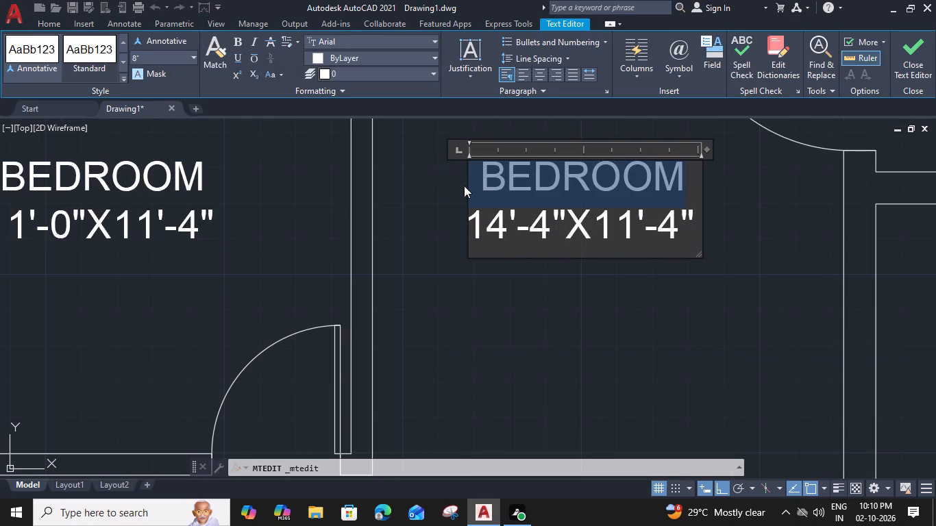
{"action": "type", "text": "DR"}
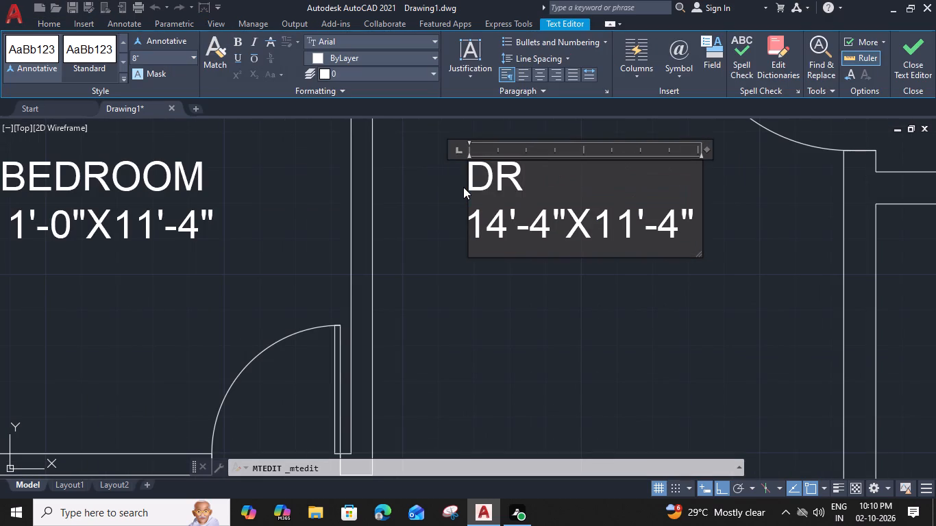
{"action": "type", "text": "AW"}
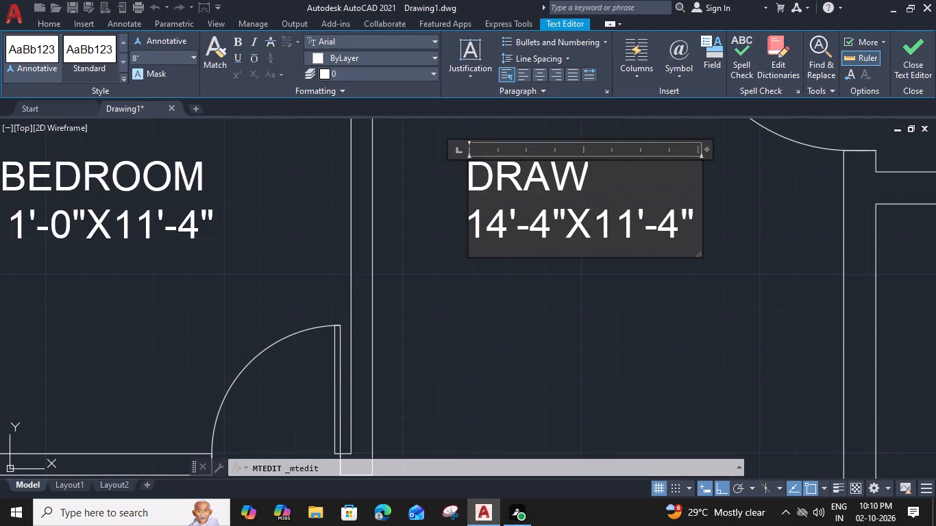
{"action": "key", "text": "i"}
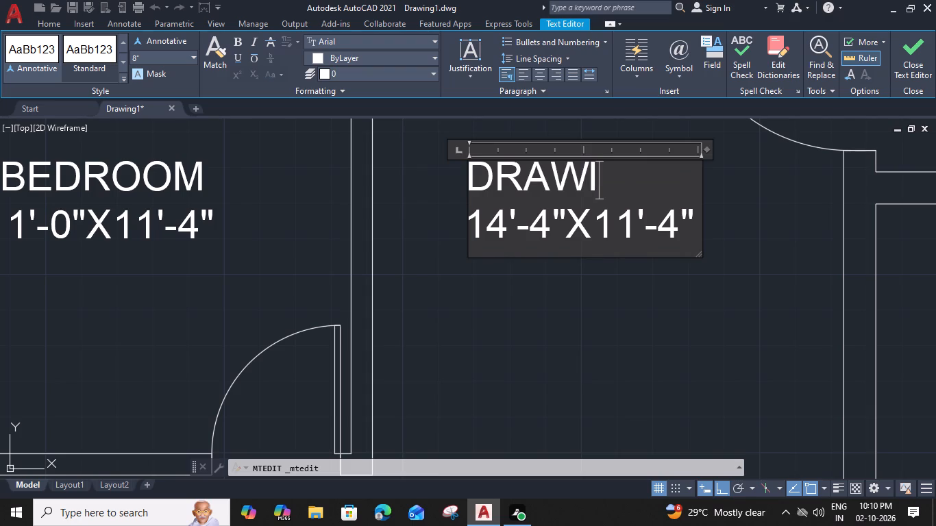
{"action": "type", "text": "NG"}
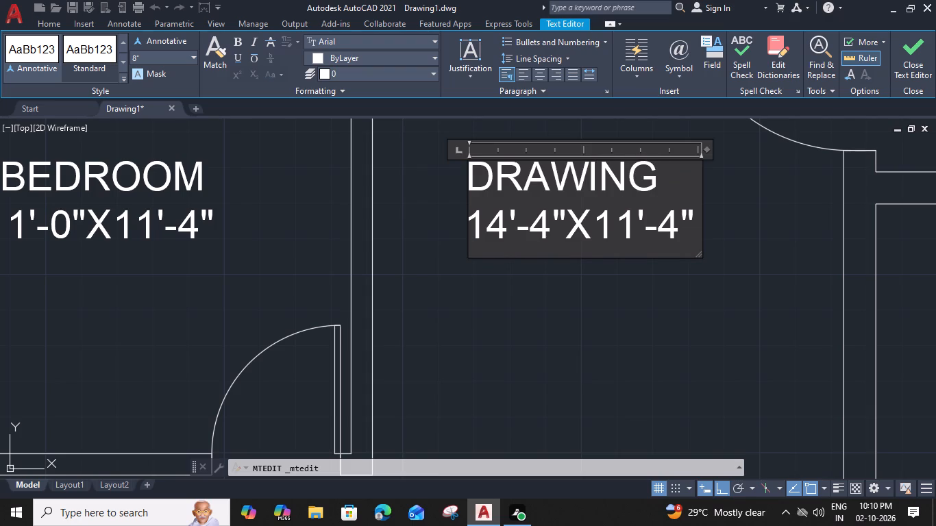
Change the dimension line of the DRAWING label to 11'-10"X16'-0".
{"action": "left_click_drag", "start_coordinate": [504, 225], "coordinate": [497, 224]}
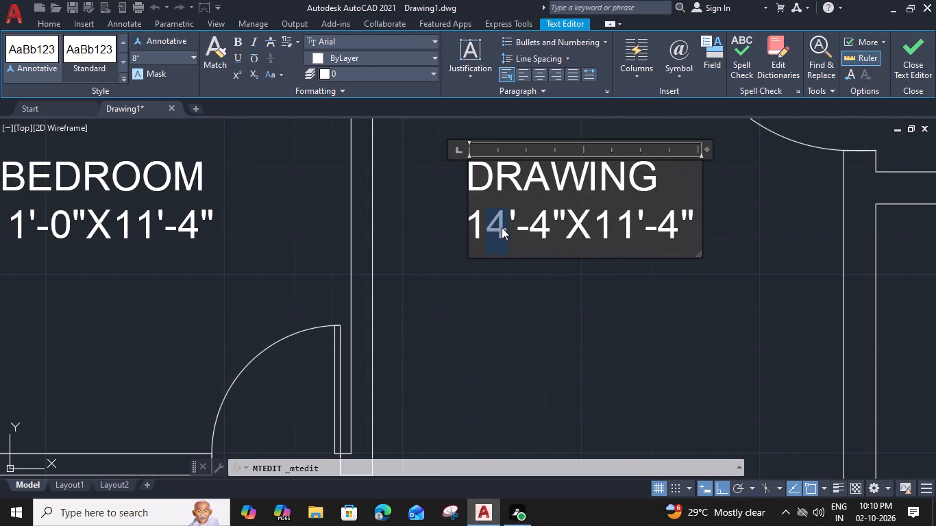
{"action": "key", "text": "1"}
{"action": "left_click_drag", "start_coordinate": [553, 231], "coordinate": [547, 231]}
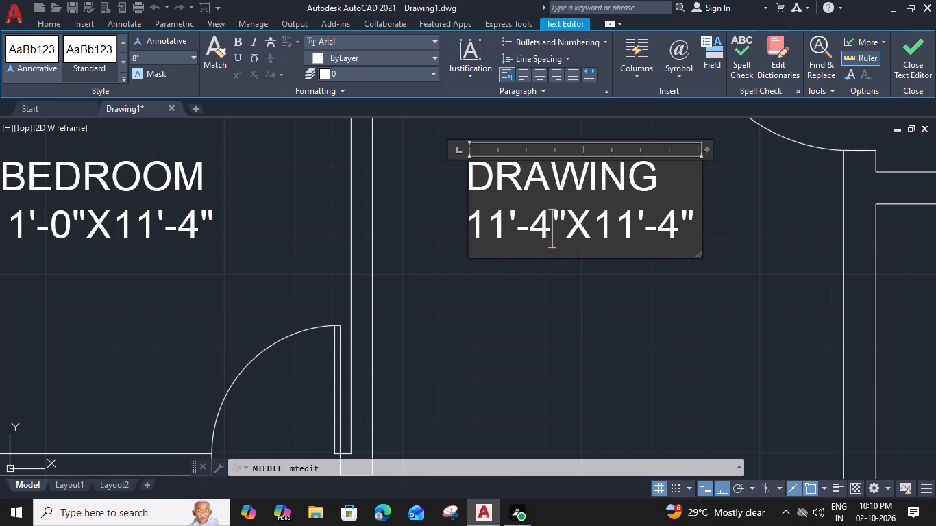
{"action": "left_click_drag", "start_coordinate": [547, 231], "coordinate": [538, 232]}
{"action": "key", "text": "1"}
{"action": "key", "text": "0"}
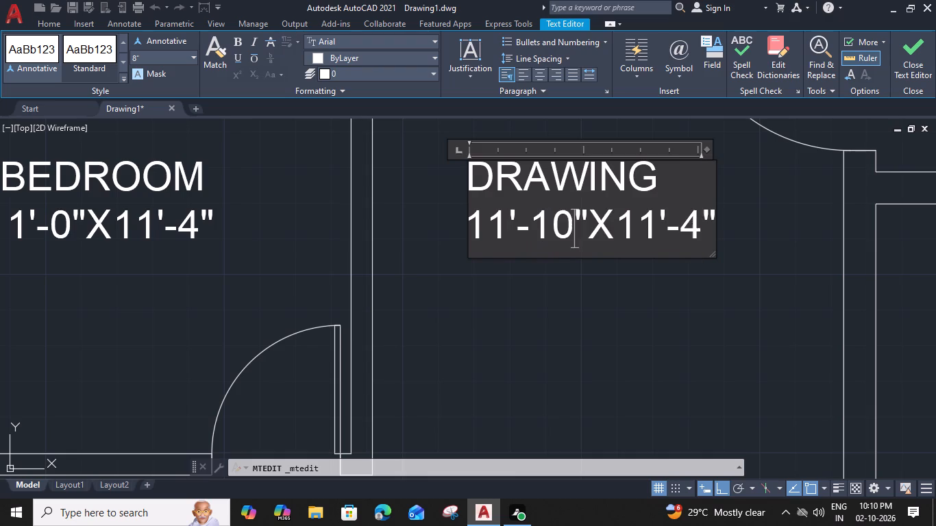
{"action": "left_click_drag", "start_coordinate": [653, 225], "coordinate": [643, 223]}
{"action": "key", "text": "6"}
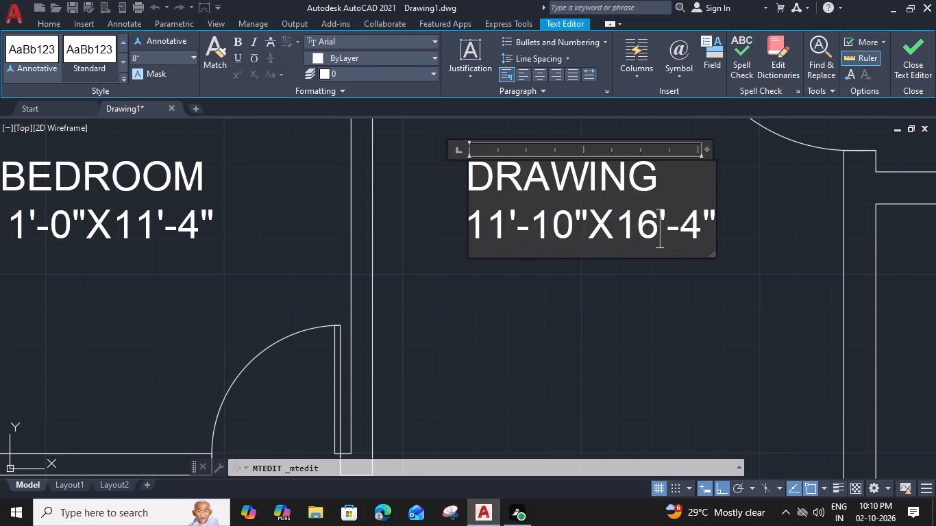
{"action": "left_click_drag", "start_coordinate": [700, 227], "coordinate": [690, 226]}
{"action": "left_click_drag", "start_coordinate": [690, 226], "coordinate": [687, 226]}
{"action": "key", "text": "0"}
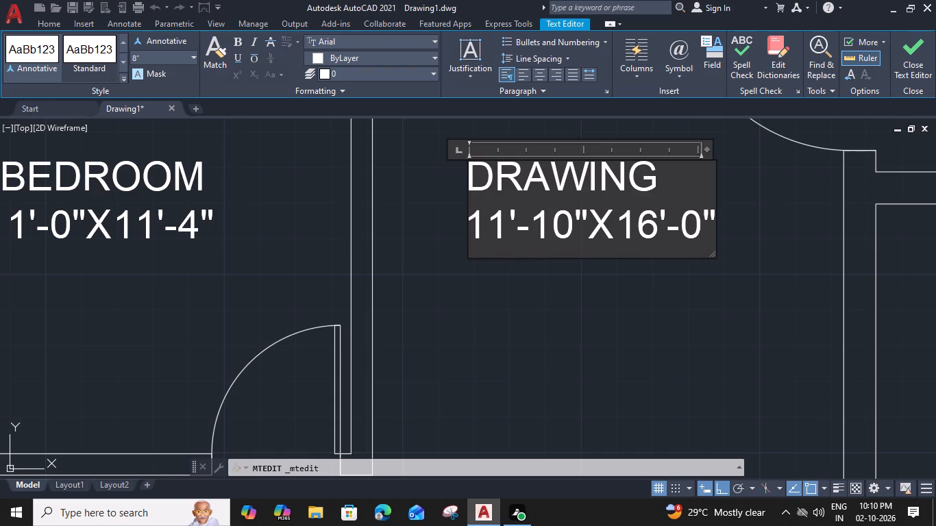
Indent the word DRAWING by two spaces to centre it above its dimensions, and finish editing the label.
{"action": "left_click", "coordinate": [471, 173]}
{"action": "key", "text": "space"}
{"action": "key", "text": "space"}
{"action": "left_click", "coordinate": [588, 277]}
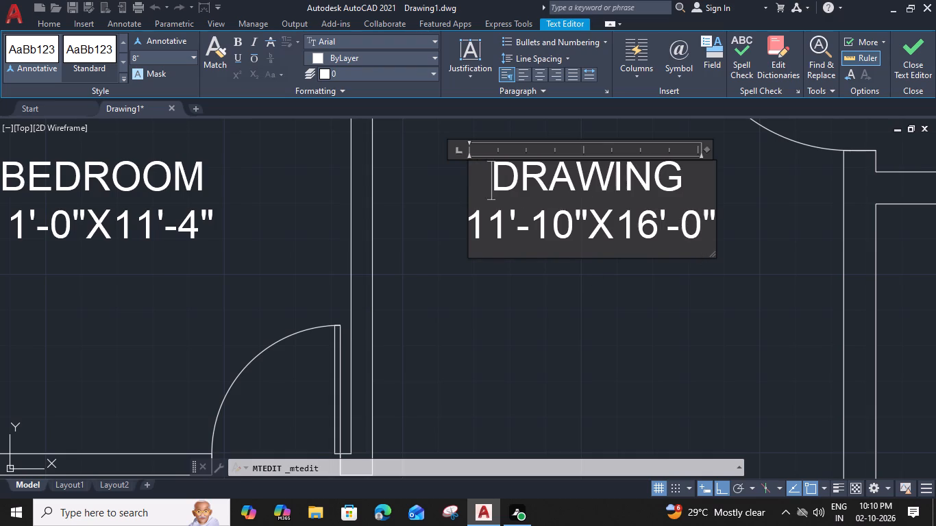
Start copying the 4'-9" WIDE UTILITY label below the kitchen.
{"action": "scroll", "coordinate": [587, 275], "scroll_direction": "down", "scroll_amount": 2}
{"action": "middle_click_drag", "start_coordinate": [587, 275], "coordinate": [589, 265]}
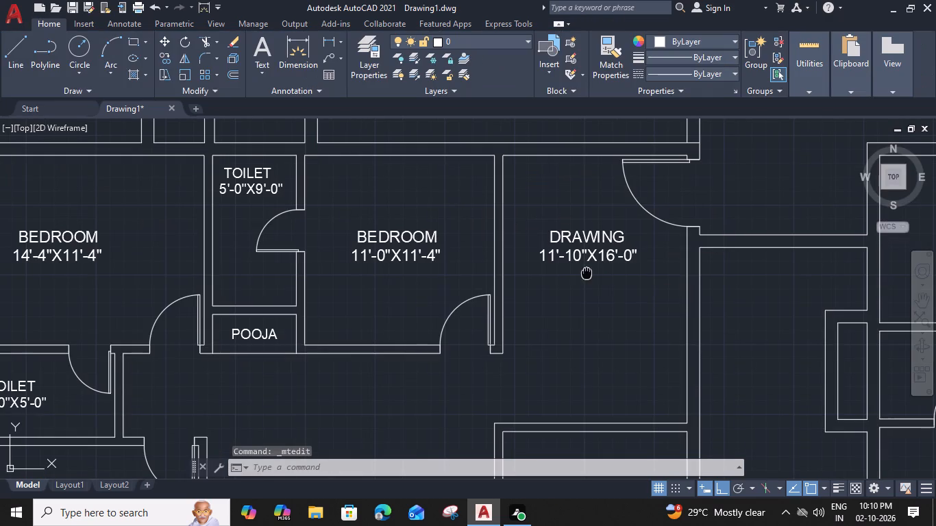
{"action": "middle_click_drag", "start_coordinate": [589, 265], "coordinate": [597, 208]}
{"action": "scroll", "coordinate": [584, 235], "scroll_direction": "down", "scroll_amount": 2}
{"action": "middle_click_drag", "start_coordinate": [583, 256], "coordinate": [589, 216]}
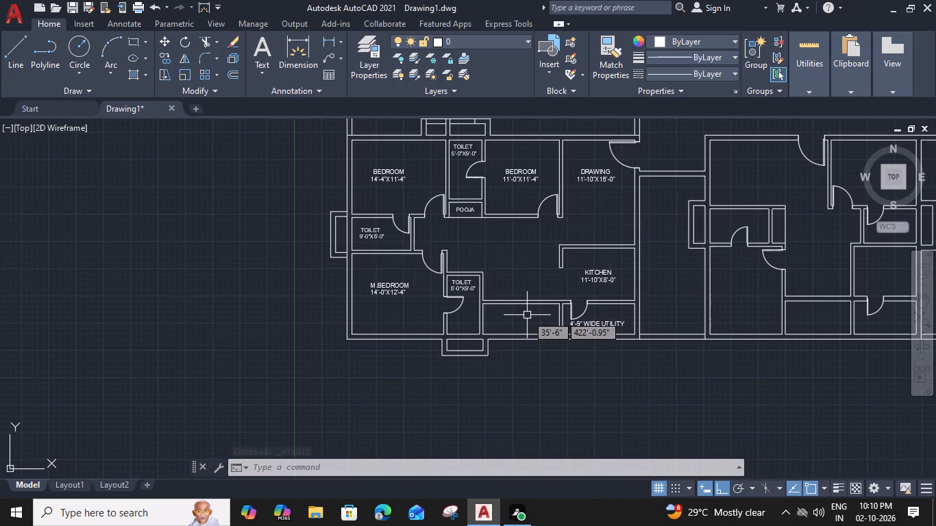
{"action": "scroll", "coordinate": [577, 326], "scroll_direction": "up", "scroll_amount": 2}
{"action": "left_click", "coordinate": [577, 325]}
{"action": "type", "text": "CO"}
{"action": "key", "text": "space"}
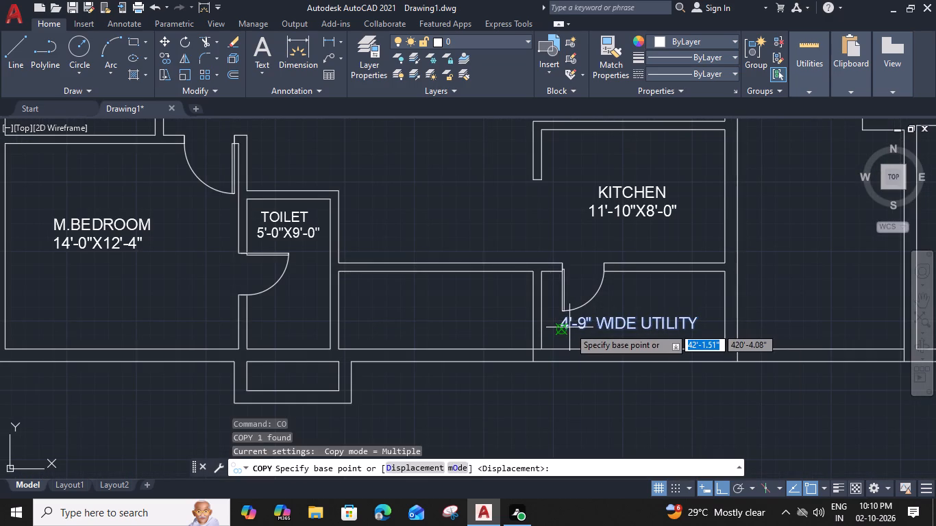
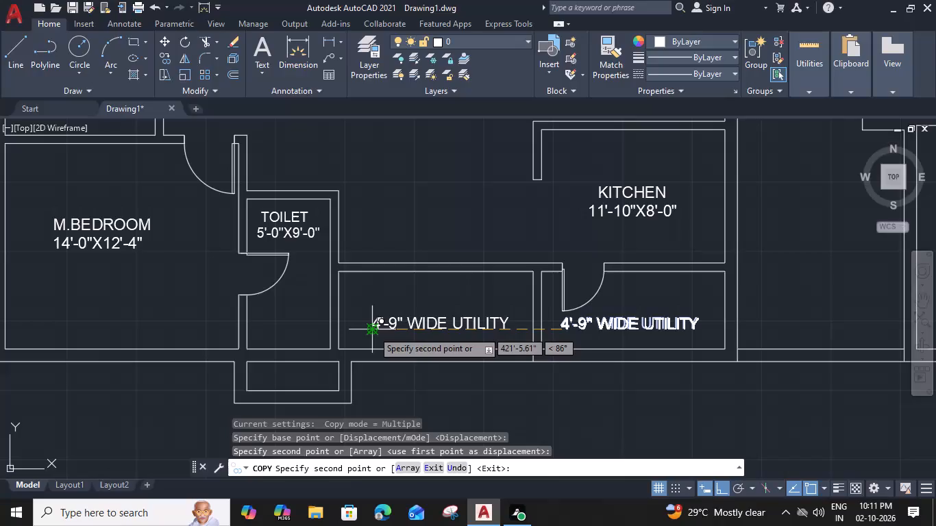
Open the copied utility label west of the original for editing and change its width to 5'-1".
{"action": "double_click", "coordinate": [393, 329]}
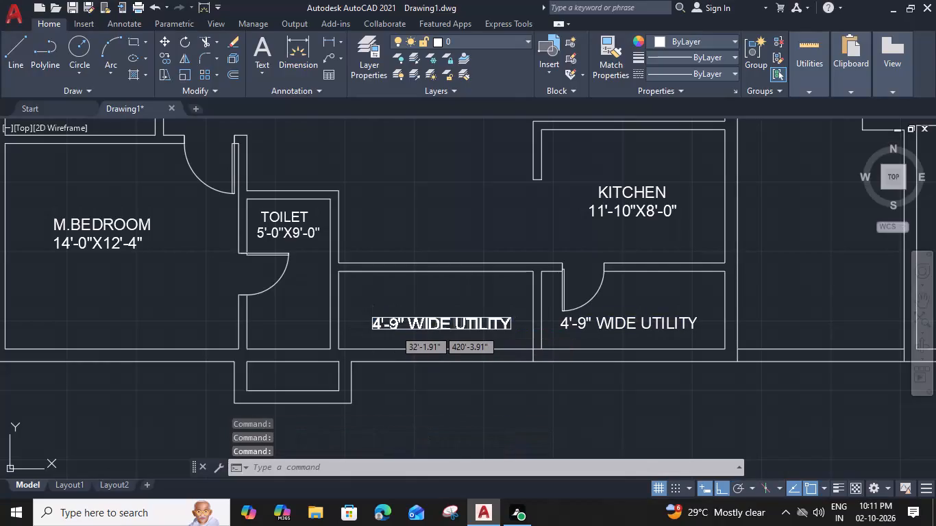
{"action": "left_click", "coordinate": [500, 328]}
{"action": "triple_click", "coordinate": [459, 321]}
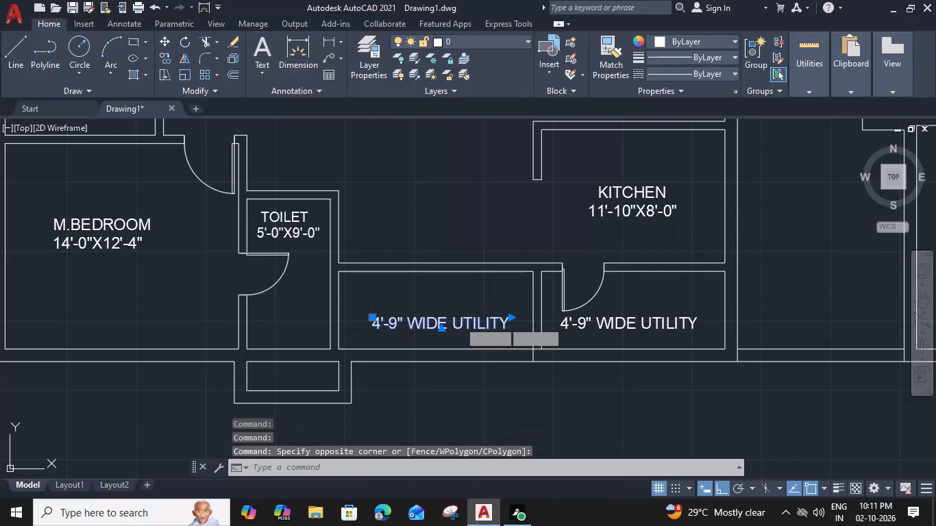
{"action": "scroll", "coordinate": [483, 326], "scroll_direction": "up", "scroll_amount": 2}
{"action": "middle_click_drag", "start_coordinate": [487, 326], "coordinate": [628, 284]}
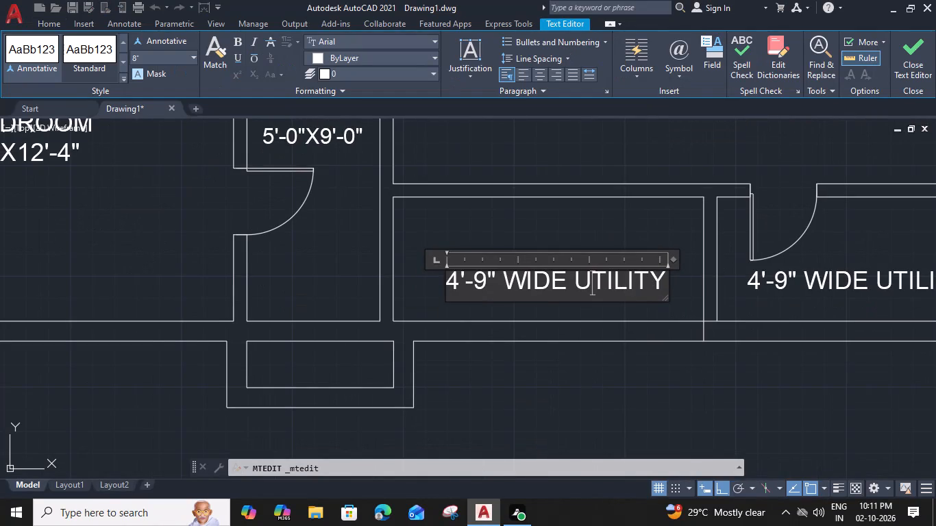
{"action": "left_click_drag", "start_coordinate": [454, 277], "coordinate": [439, 277]}
{"action": "key", "text": "5"}
{"action": "left_click_drag", "start_coordinate": [484, 283], "coordinate": [476, 283]}
{"action": "key", "text": "1"}
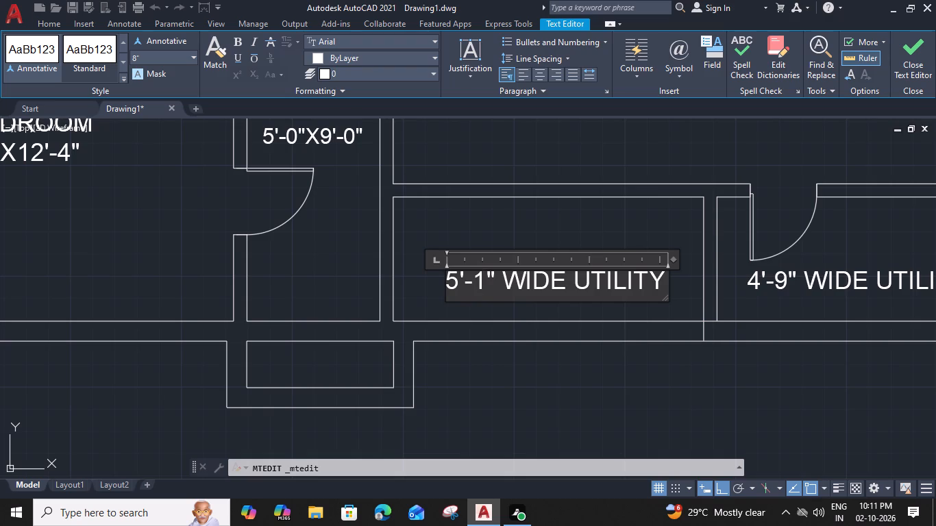
Replace UTILITY with BALCONY in the copied label, widen its text box to fit one line, and finish editing.
{"action": "left_click_drag", "start_coordinate": [661, 283], "coordinate": [571, 283]}
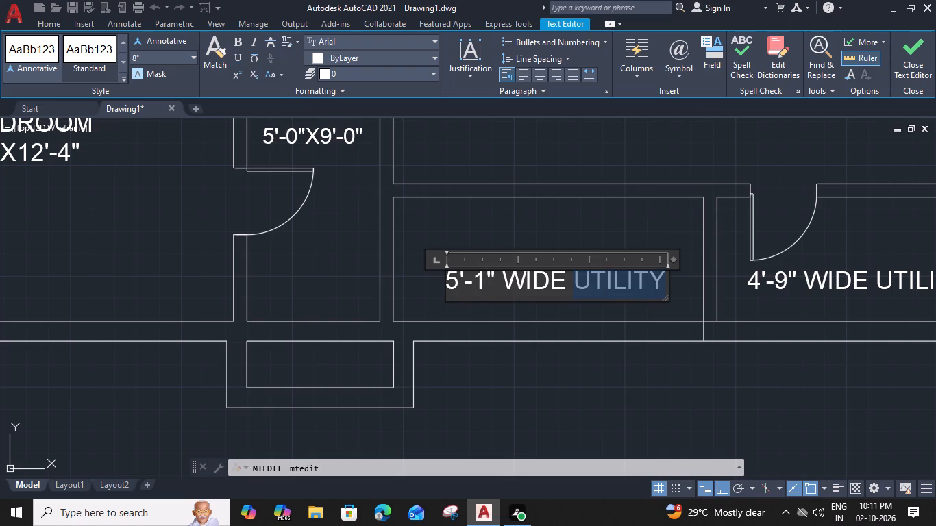
{"action": "type", "text": "BA"}
{"action": "key", "text": "l"}
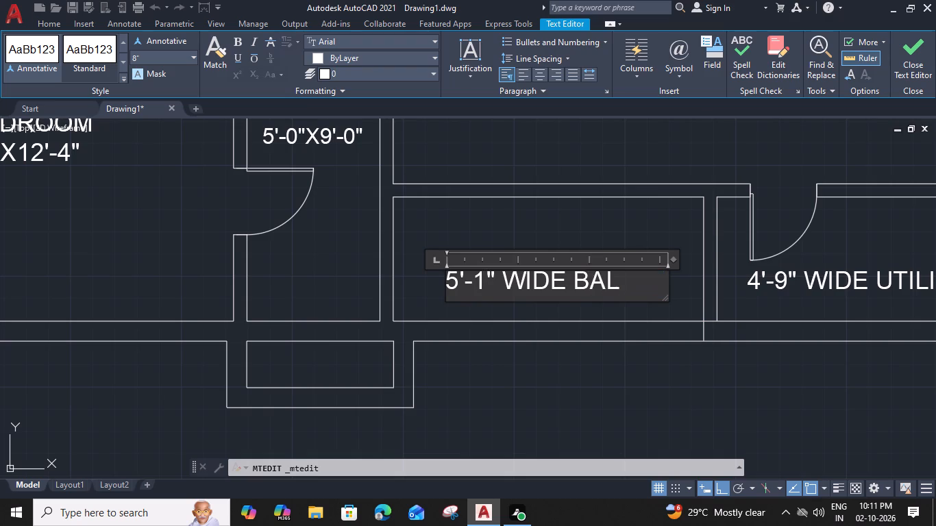
{"action": "key", "text": "v"}
{"action": "key", "text": "BackSpace"}
{"action": "type", "text": "CO"}
{"action": "key", "text": "n"}
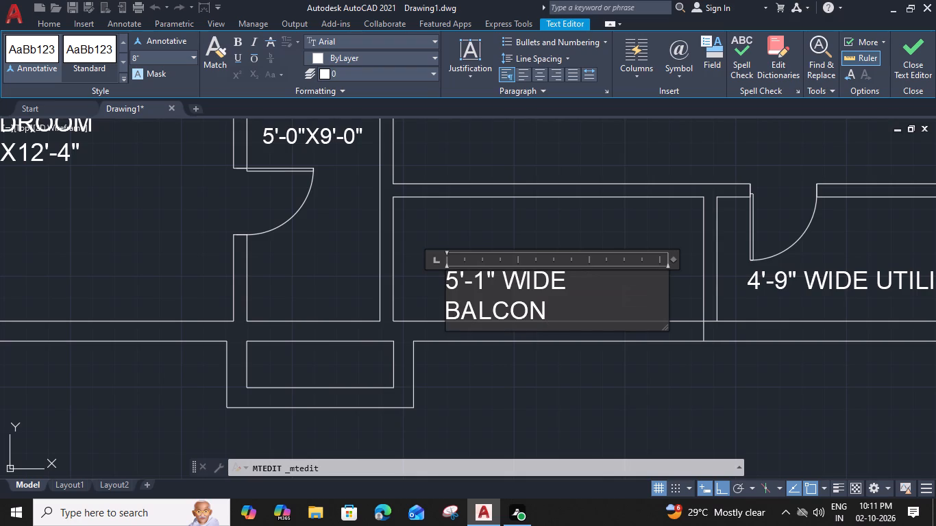
{"action": "key", "text": "y"}
{"action": "left_click_drag", "start_coordinate": [674, 259], "coordinate": [706, 262]}
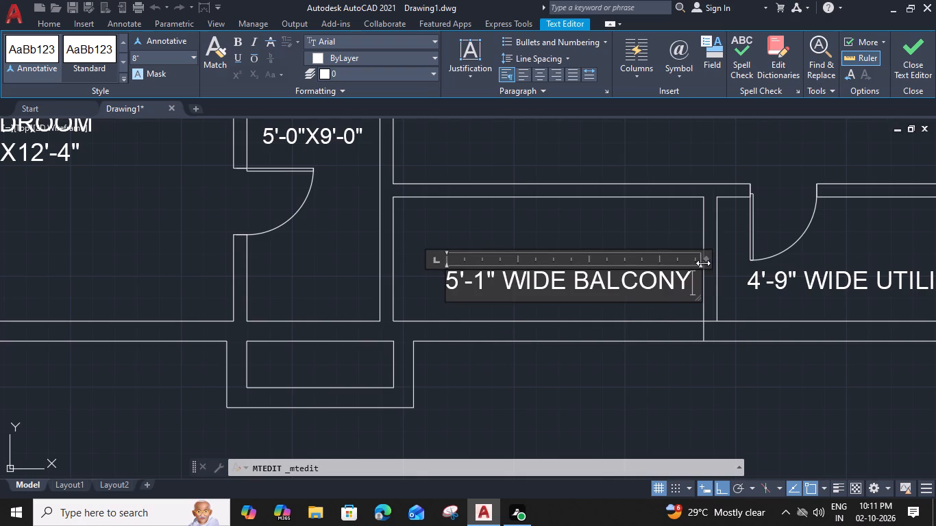
{"action": "left_click", "coordinate": [600, 307]}
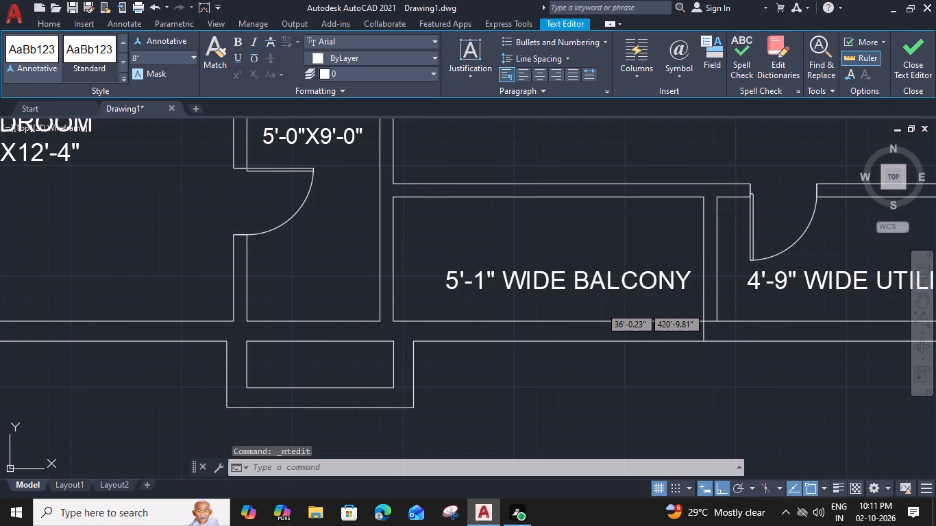
Move the 5'-1" WIDE BALCONY label slightly west to centre it between the balcony walls.
{"action": "left_click", "coordinate": [460, 287]}
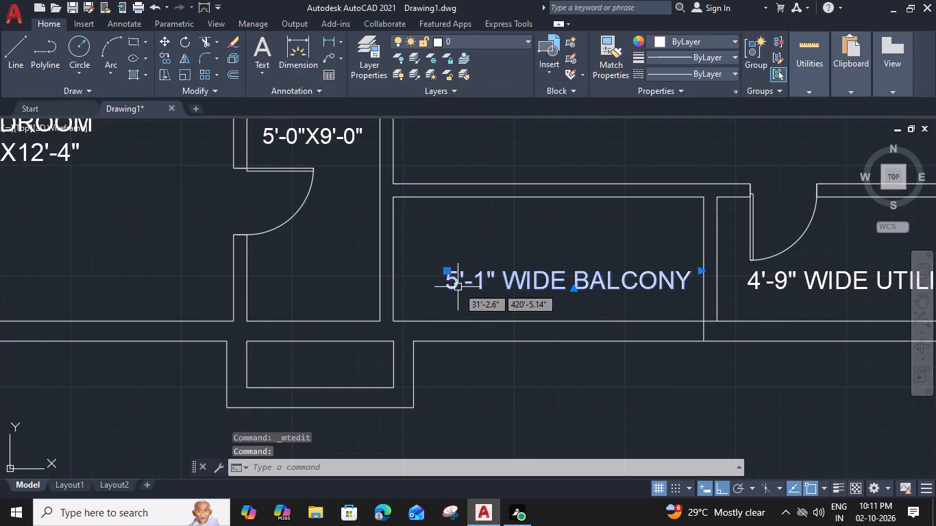
{"action": "type", "text": "M"}
{"action": "key", "text": "space"}
{"action": "left_click", "coordinate": [447, 285]}
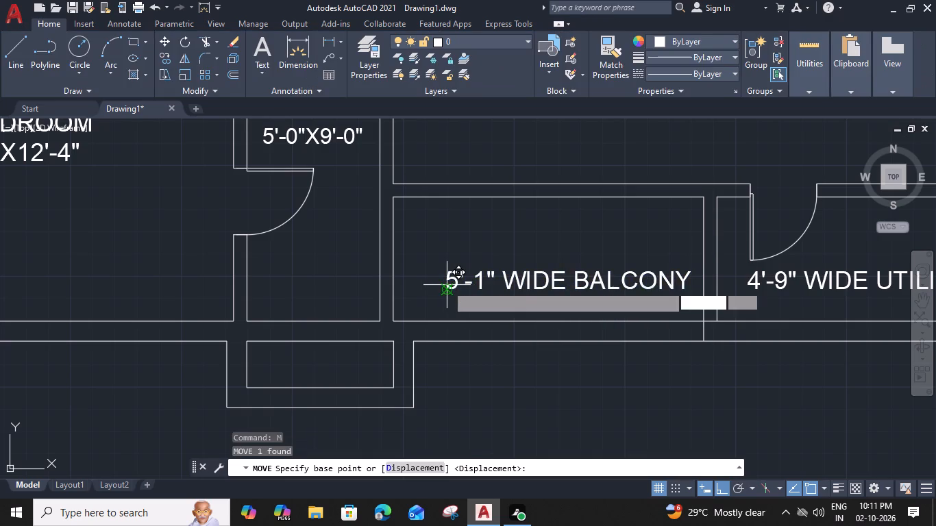
{"action": "left_click", "coordinate": [428, 285]}
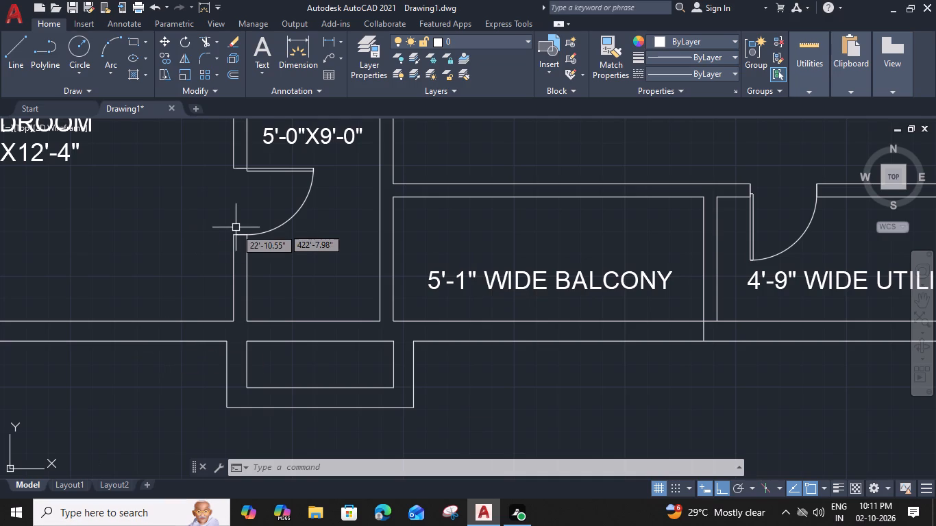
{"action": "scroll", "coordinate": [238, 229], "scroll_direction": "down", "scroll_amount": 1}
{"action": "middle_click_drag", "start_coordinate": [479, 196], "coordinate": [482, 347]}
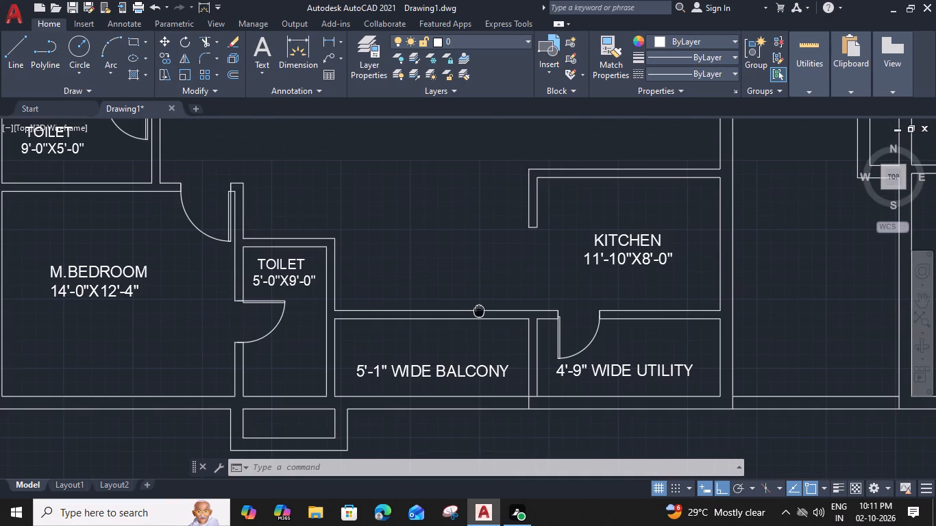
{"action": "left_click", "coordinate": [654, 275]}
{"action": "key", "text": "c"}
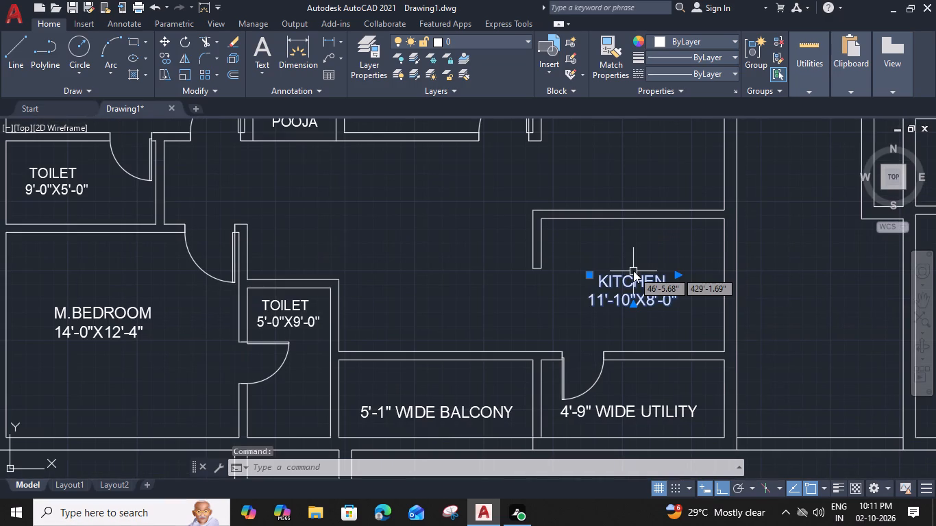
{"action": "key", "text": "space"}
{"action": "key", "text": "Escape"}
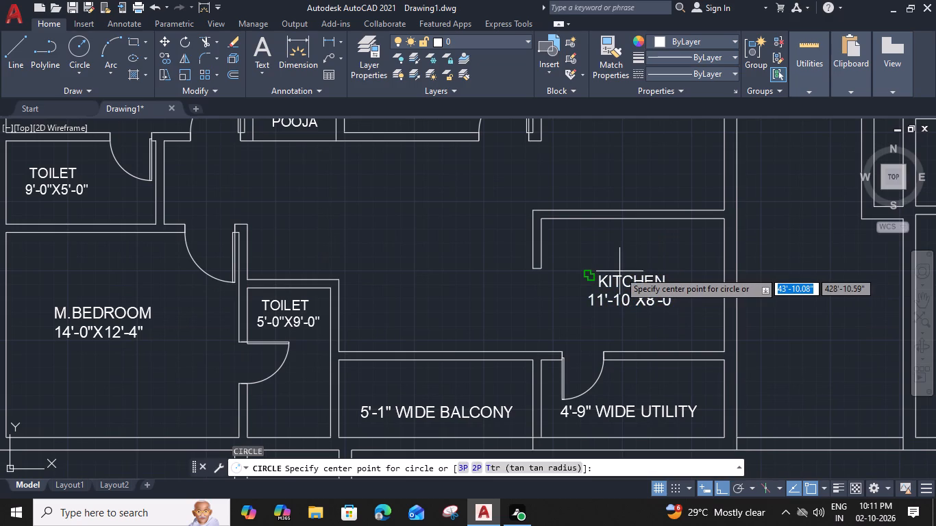
Copy the KITCHEN label about 12 feet straight west into the open area above the balcony.
{"action": "left_click", "coordinate": [619, 279]}
{"action": "type", "text": "CO"}
{"action": "key", "text": "space"}
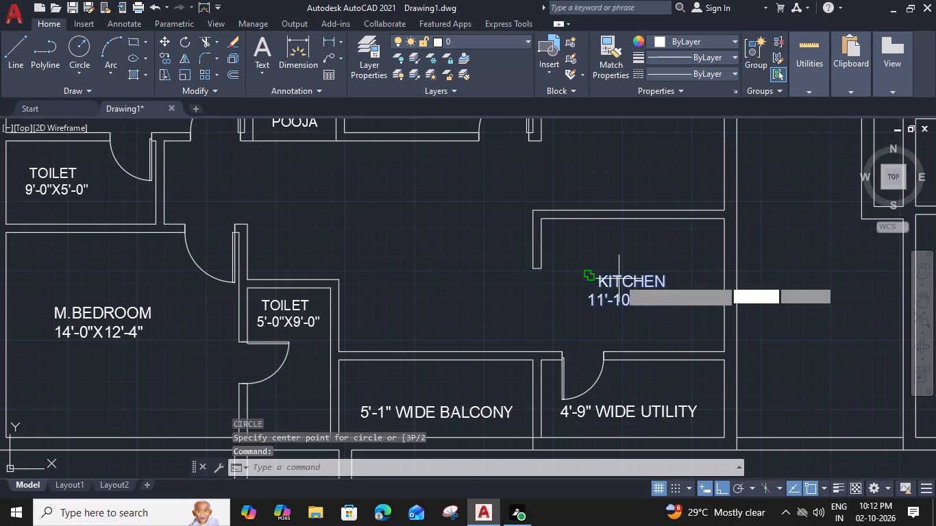
{"action": "left_click", "coordinate": [591, 282]}
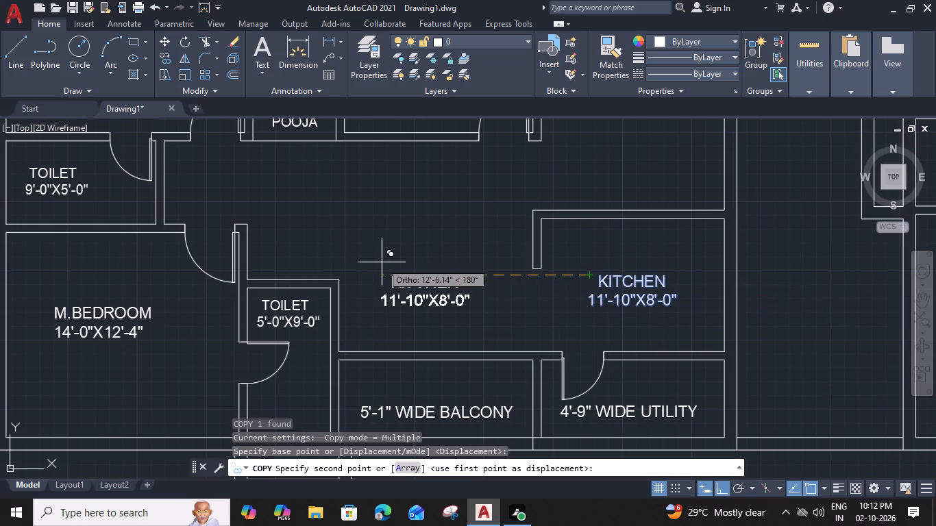
{"action": "left_click", "coordinate": [387, 261]}
{"action": "key", "text": "Escape"}
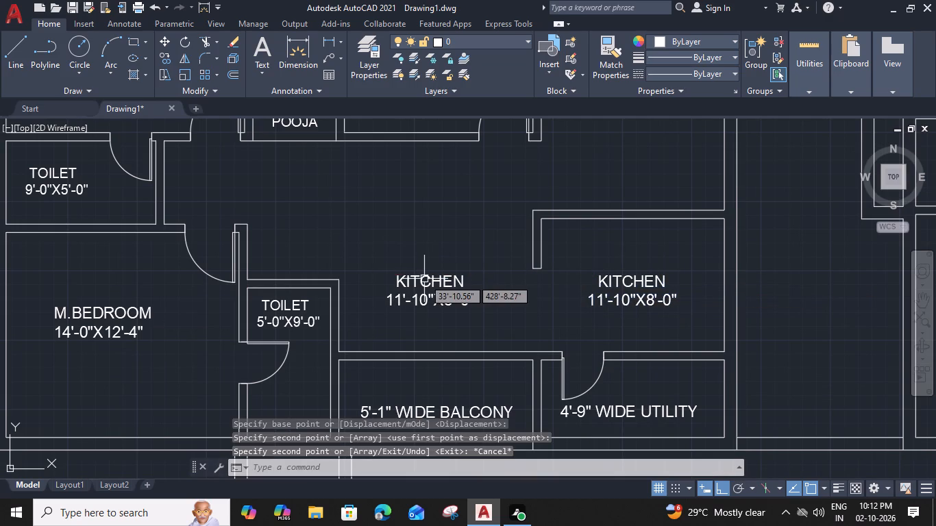
Move the copied KITCHEN label about 5 feet straight north, into the open area south of the POOJA room.
{"action": "left_click", "coordinate": [424, 279]}
{"action": "type", "text": "M"}
{"action": "key", "text": "space"}
{"action": "left_click", "coordinate": [424, 277]}
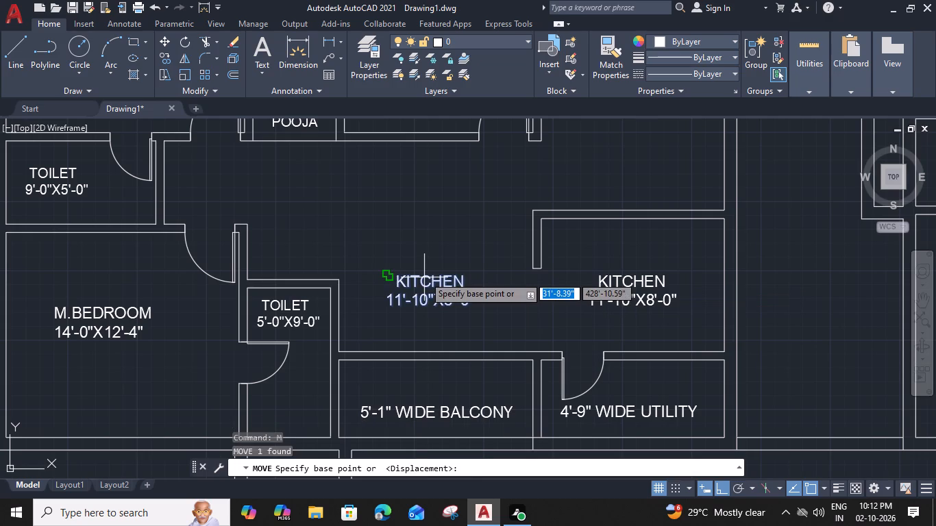
{"action": "left_click", "coordinate": [426, 191]}
{"action": "key", "text": "Escape"}
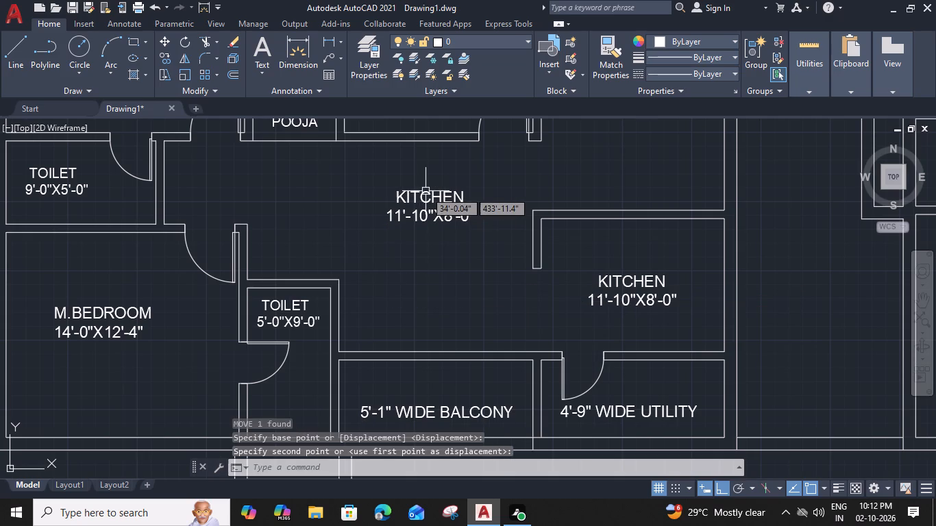
Replace the room name KITCHEN with DINING in the copied label.
{"action": "double_click", "coordinate": [424, 197]}
{"action": "scroll", "coordinate": [421, 196], "scroll_direction": "up", "scroll_amount": 1}
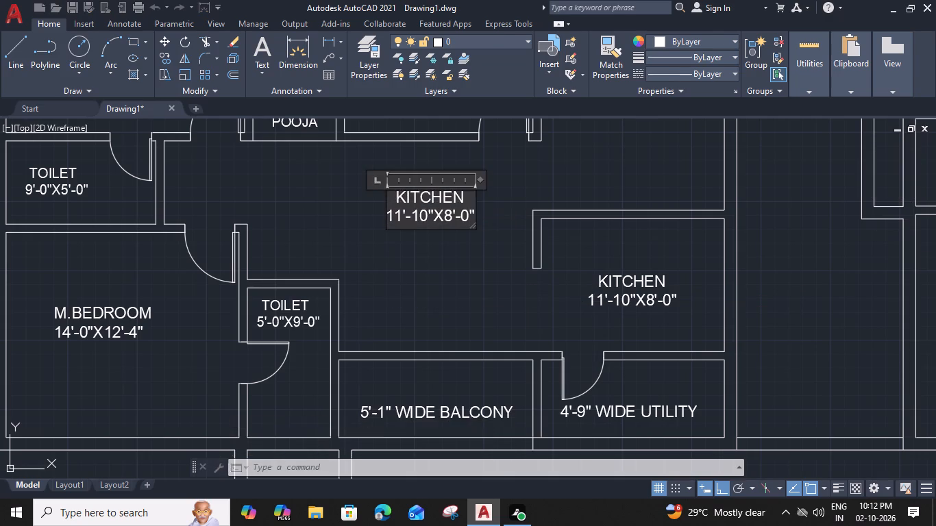
{"action": "scroll", "coordinate": [421, 196], "scroll_direction": "up", "scroll_amount": 1}
{"action": "left_click_drag", "start_coordinate": [489, 199], "coordinate": [382, 199]}
{"action": "key", "text": "d"}
{"action": "key", "text": "i"}
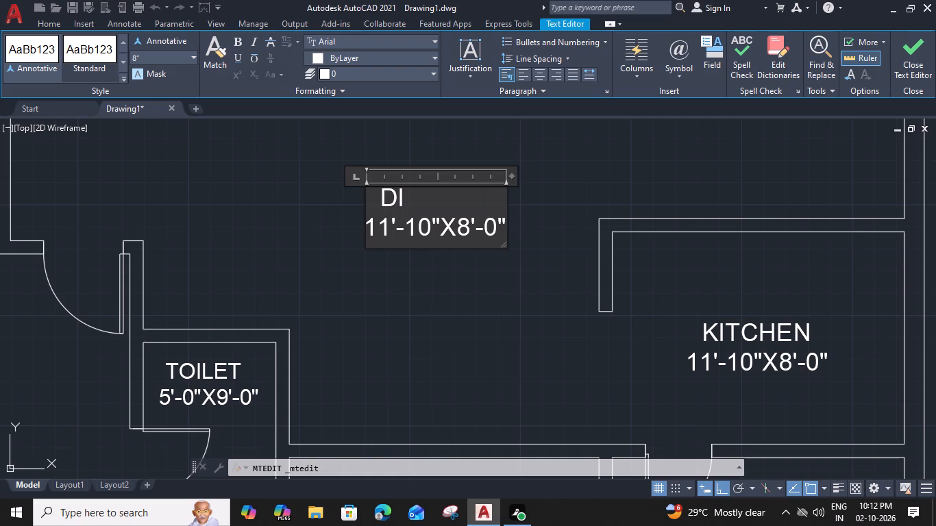
{"action": "type", "text": "NI"}
{"action": "key", "text": "space"}
{"action": "key", "text": "BackSpace"}
{"action": "key", "text": "n"}
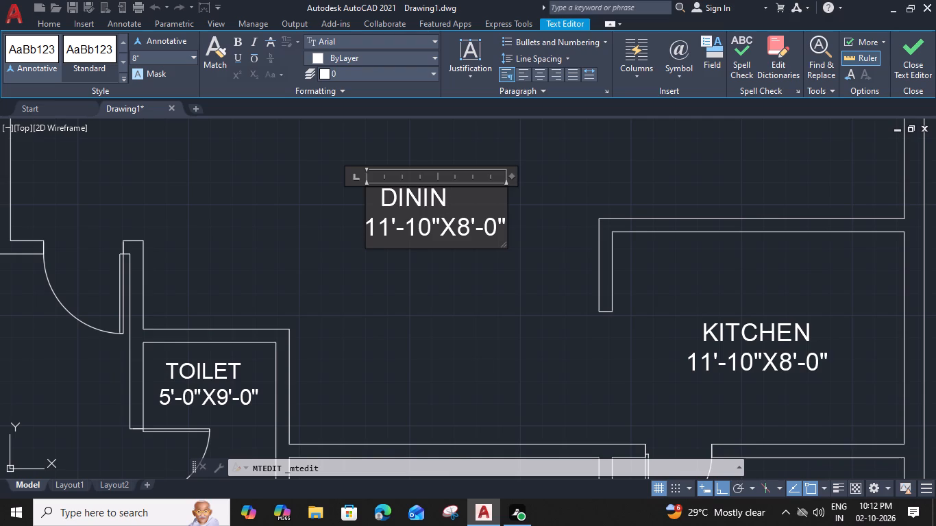
{"action": "key", "text": "g"}
Set the DINING label's dimensions to 10'-7"X12'-7" and indent the room name one more space to centre it above them.
{"action": "left_click_drag", "start_coordinate": [387, 228], "coordinate": [380, 228]}
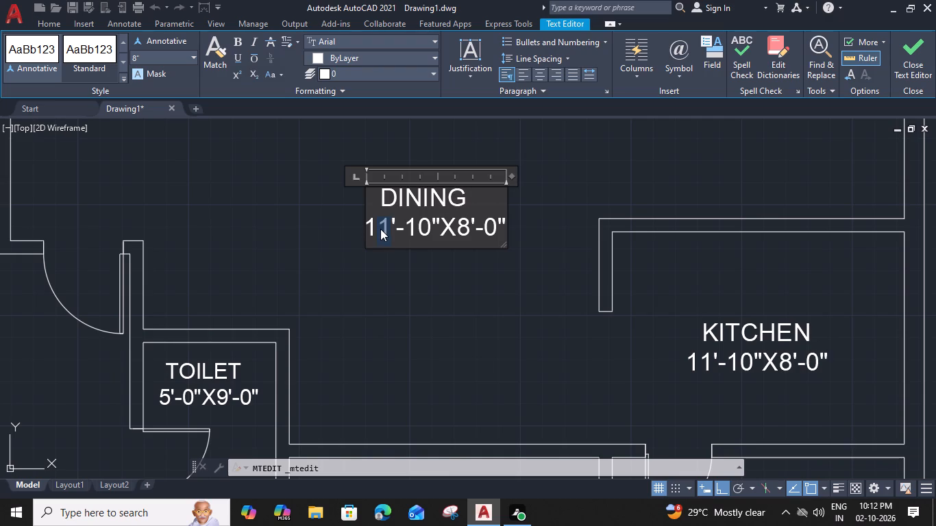
{"action": "key", "text": "0"}
{"action": "left_click_drag", "start_coordinate": [428, 230], "coordinate": [413, 227]}
{"action": "left_click_drag", "start_coordinate": [413, 227], "coordinate": [410, 227]}
{"action": "key", "text": "7"}
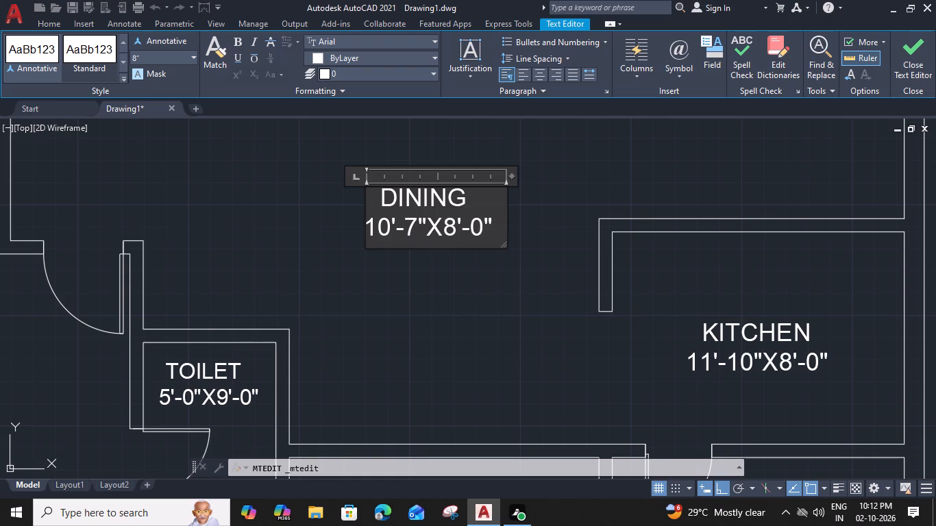
{"action": "left_click", "coordinate": [453, 232]}
{"action": "type", "text": "12"}
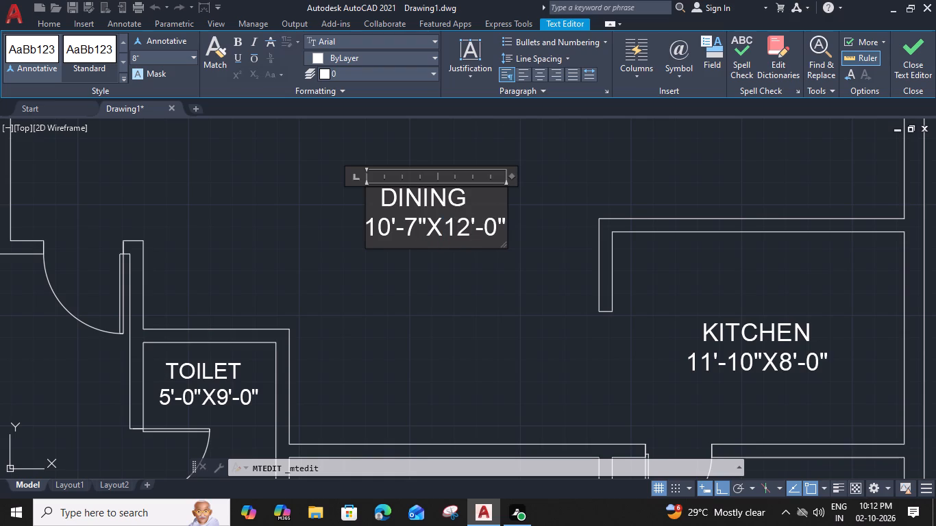
{"action": "left_click_drag", "start_coordinate": [494, 231], "coordinate": [487, 231]}
{"action": "key", "text": "7"}
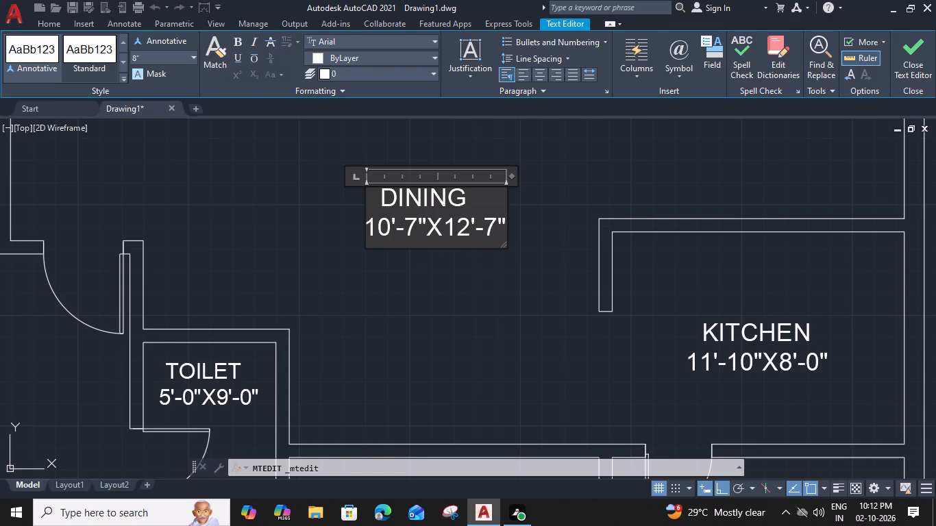
{"action": "left_click", "coordinate": [382, 195]}
{"action": "key", "text": "space"}
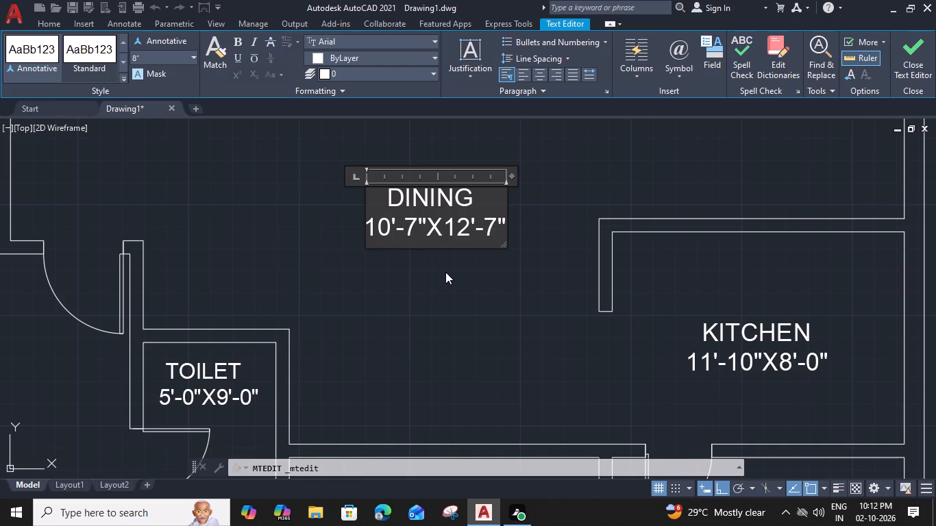
{"action": "left_click", "coordinate": [445, 270]}
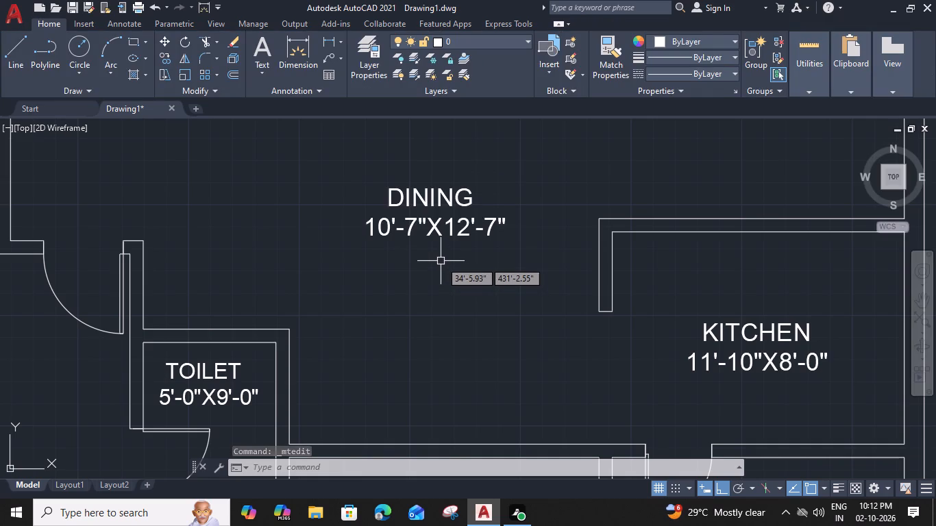
Copy the 5'-1" WIDE BALCONY label into the north balcony of the apartment directly north of the labelled one.
{"action": "scroll", "coordinate": [441, 260], "scroll_direction": "down", "scroll_amount": 4}
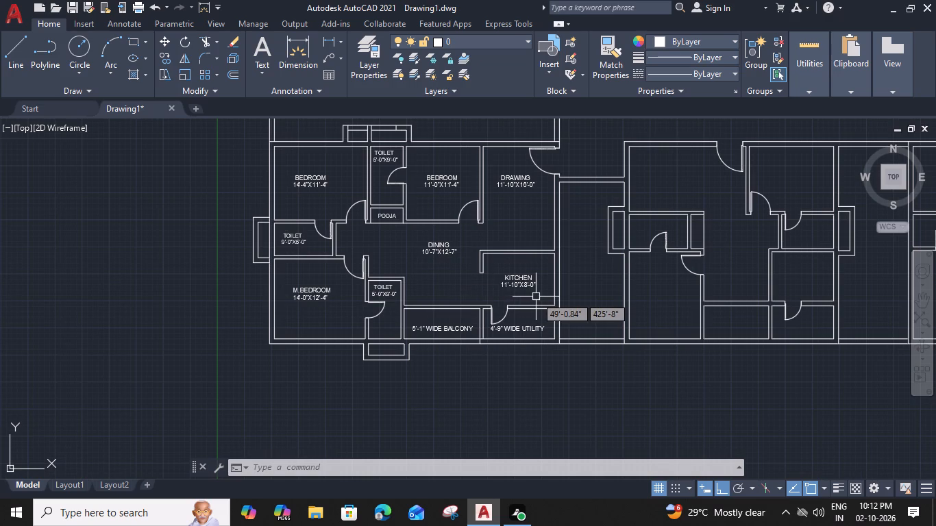
{"action": "middle_click_drag", "start_coordinate": [534, 248], "coordinate": [604, 249]}
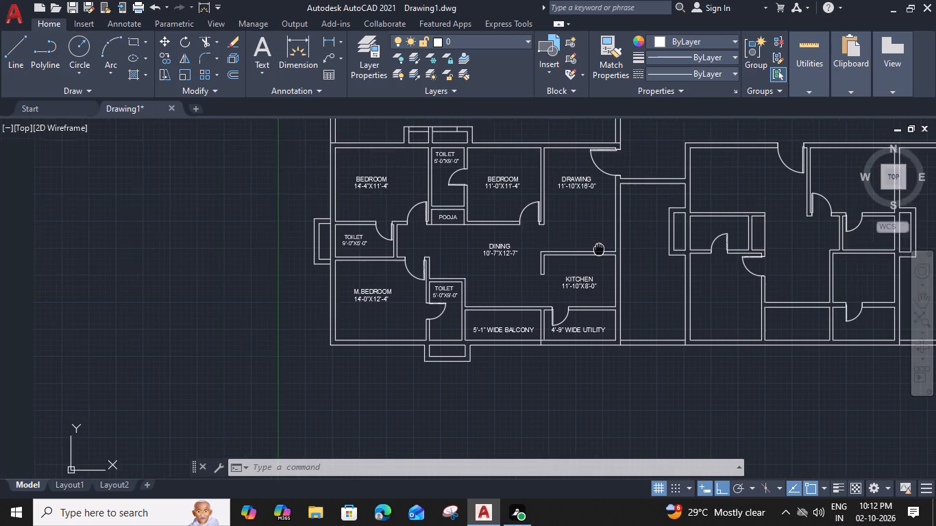
{"action": "middle_click_drag", "start_coordinate": [604, 249], "coordinate": [613, 249]}
{"action": "middle_click_drag", "start_coordinate": [608, 249], "coordinate": [609, 305]}
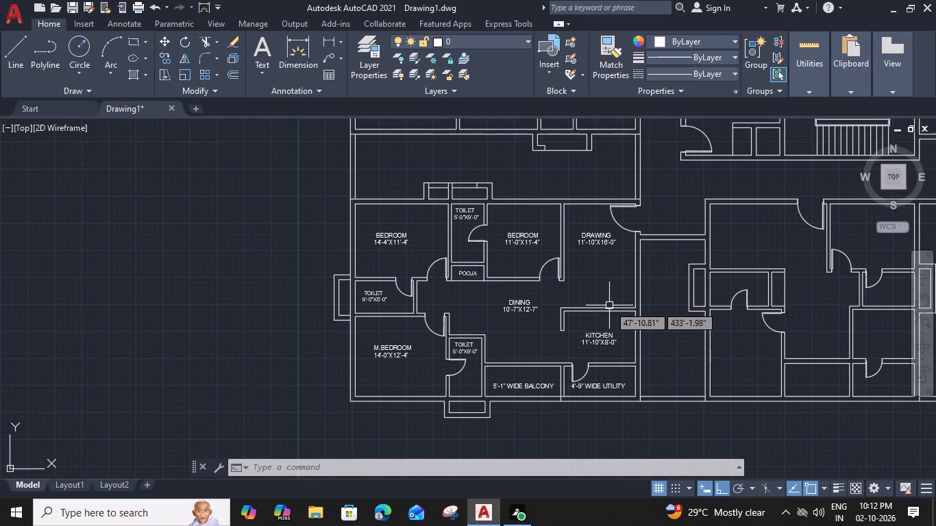
{"action": "left_click", "coordinate": [547, 386]}
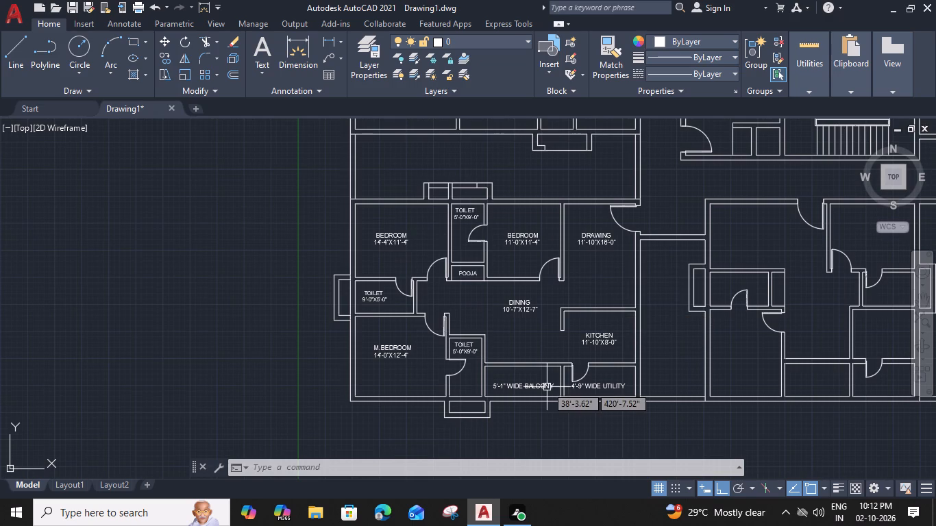
{"action": "type", "text": "CO"}
{"action": "key", "text": "space"}
{"action": "scroll", "coordinate": [561, 408], "scroll_direction": "up", "scroll_amount": 3}
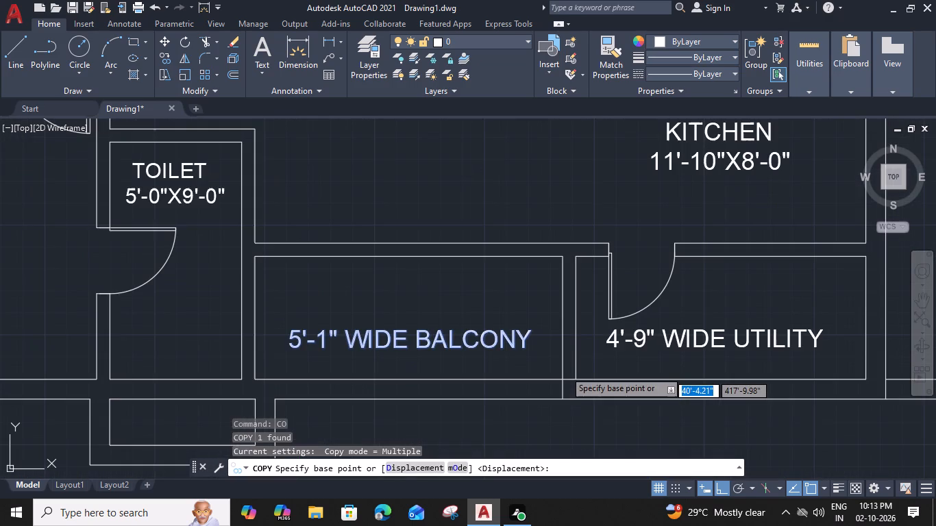
{"action": "left_click", "coordinate": [565, 325]}
{"action": "scroll", "coordinate": [564, 325], "scroll_direction": "down", "scroll_amount": 3}
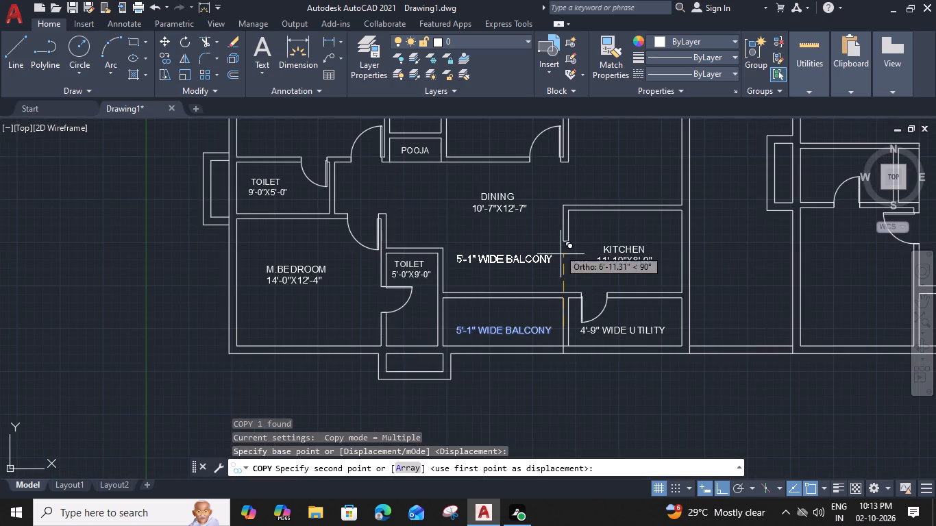
{"action": "middle_click_drag", "start_coordinate": [554, 230], "coordinate": [558, 255]}
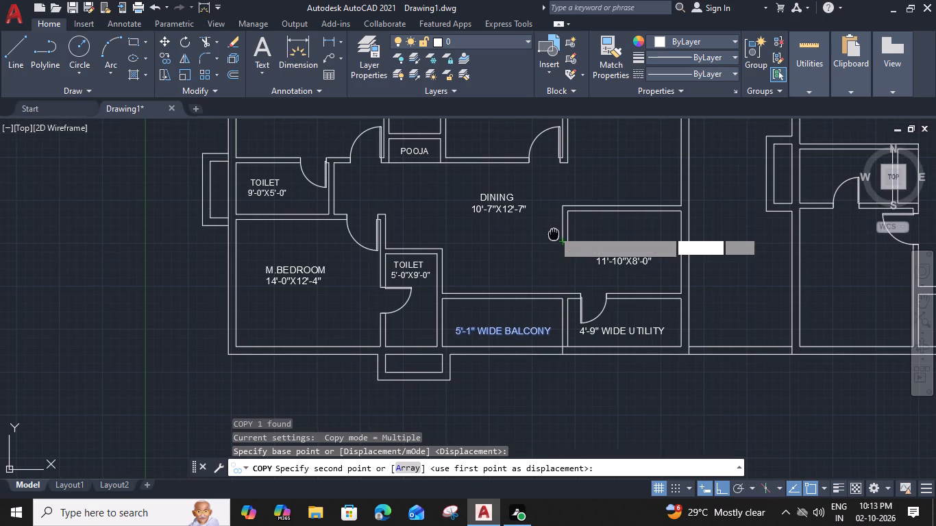
{"action": "middle_click_drag", "start_coordinate": [558, 255], "coordinate": [563, 279]}
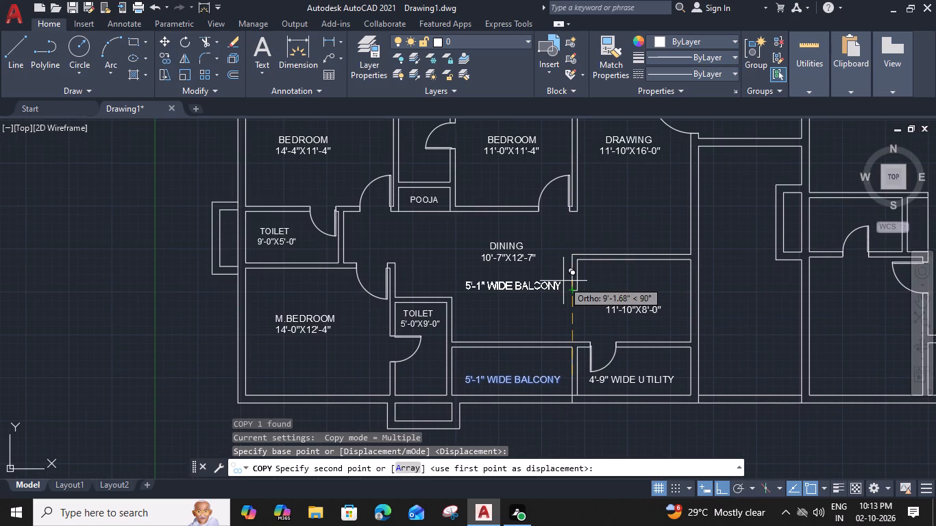
{"action": "scroll", "coordinate": [563, 275], "scroll_direction": "down", "scroll_amount": 1}
{"action": "middle_click_drag", "start_coordinate": [566, 198], "coordinate": [553, 388]}
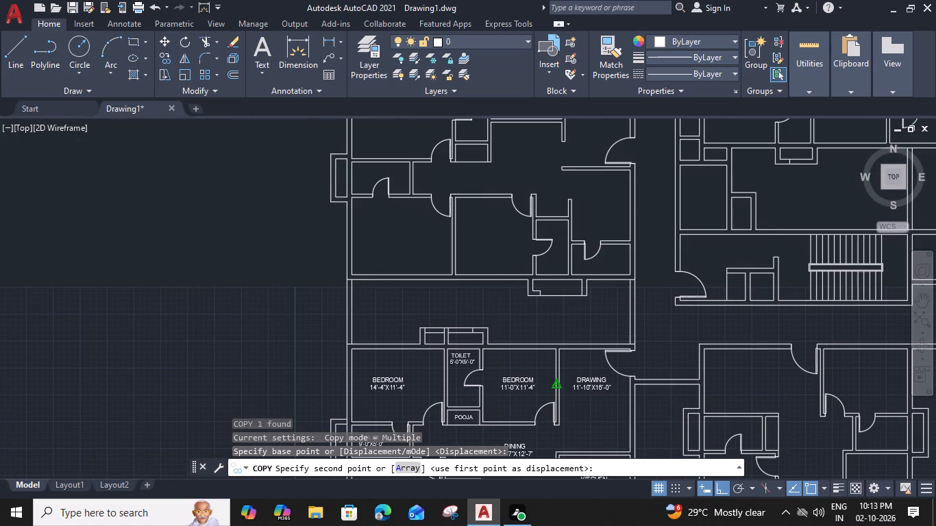
{"action": "middle_click_drag", "start_coordinate": [568, 177], "coordinate": [557, 279]}
{"action": "scroll", "coordinate": [558, 196], "scroll_direction": "up", "scroll_amount": 2}
{"action": "left_click", "coordinate": [539, 215]}
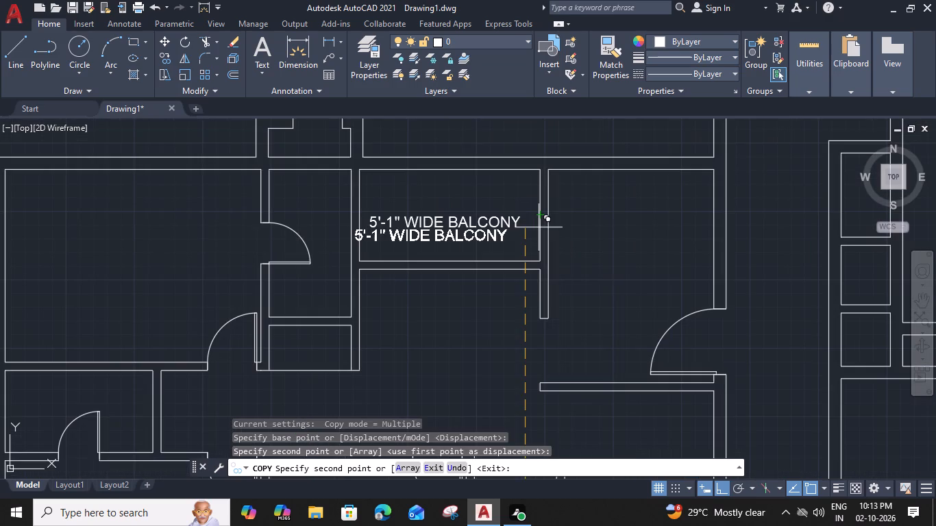
Place two more copies of the balcony label in the north balconies of the next two apartments stepping northeast.
{"action": "scroll", "coordinate": [543, 248], "scroll_direction": "down", "scroll_amount": 2}
{"action": "middle_click_drag", "start_coordinate": [562, 188], "coordinate": [561, 188]}
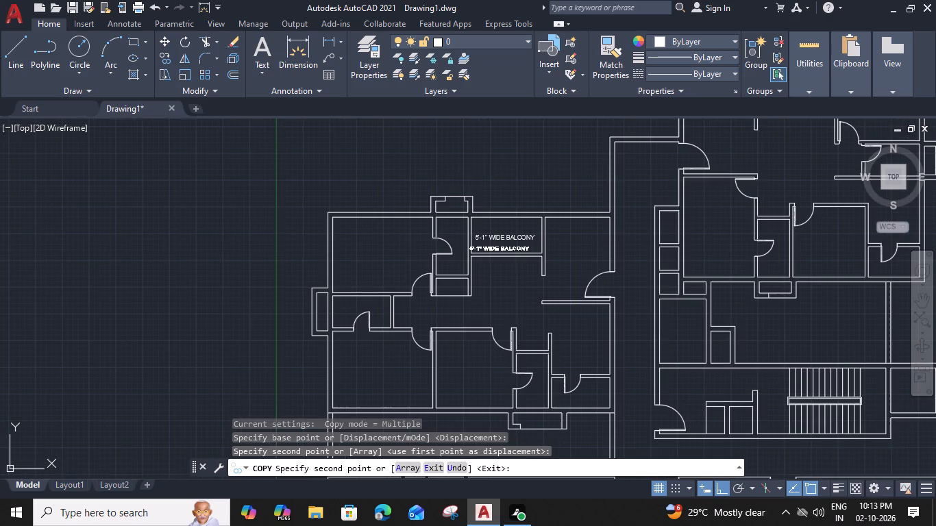
{"action": "middle_click_drag", "start_coordinate": [561, 188], "coordinate": [536, 436]}
{"action": "middle_click_drag", "start_coordinate": [578, 360], "coordinate": [367, 219]}
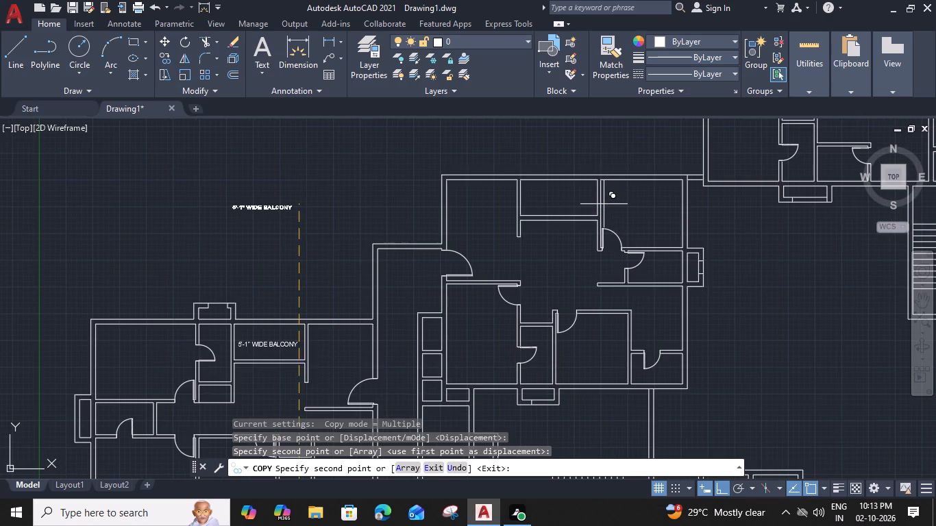
{"action": "left_click", "coordinate": [595, 197]}
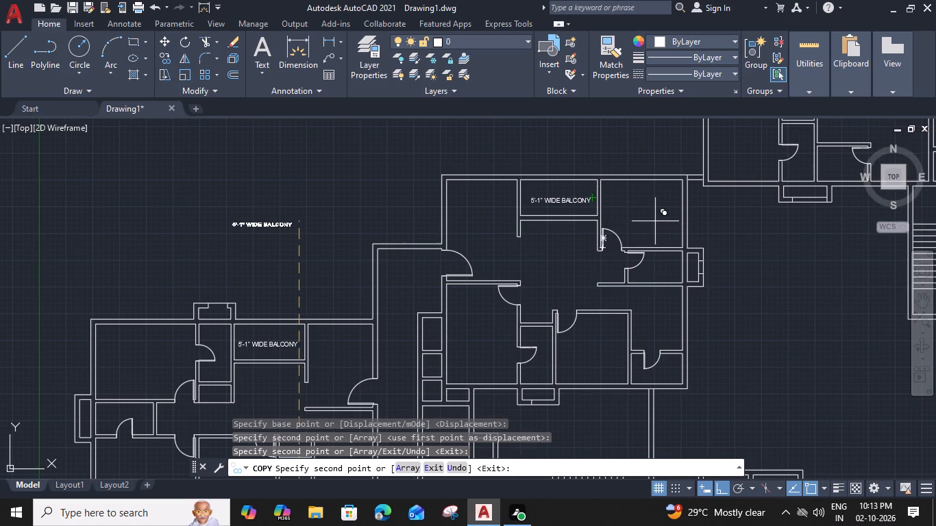
{"action": "middle_click_drag", "start_coordinate": [655, 221], "coordinate": [374, 400]}
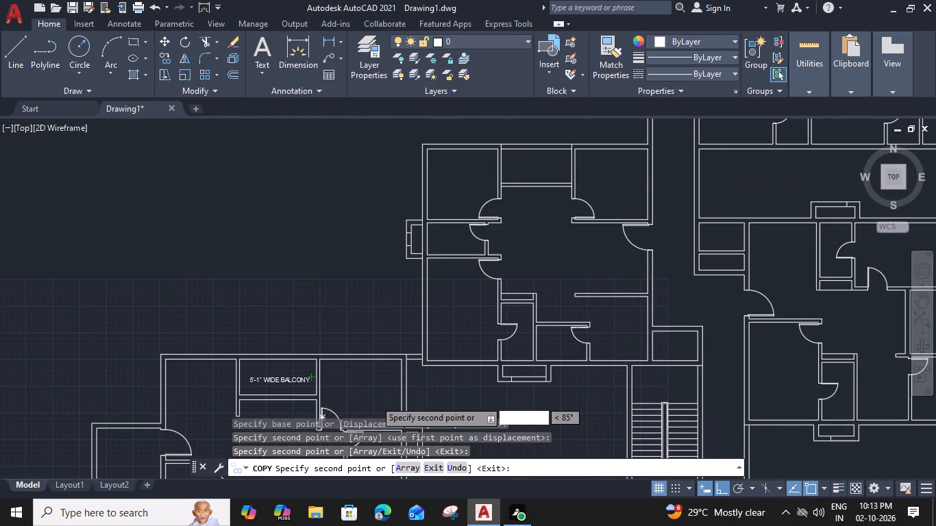
{"action": "left_click", "coordinate": [573, 167]}
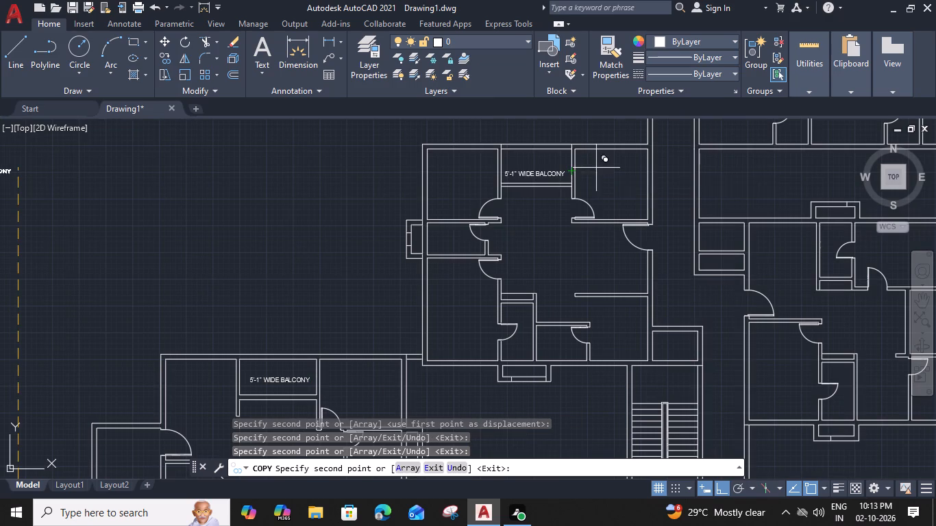
Place another copy of the balcony label in the north balcony of the northernmost apartment, in the east wing.
{"action": "middle_click_drag", "start_coordinate": [685, 168], "coordinate": [367, 235]}
{"action": "middle_click_drag", "start_coordinate": [501, 196], "coordinate": [467, 275]}
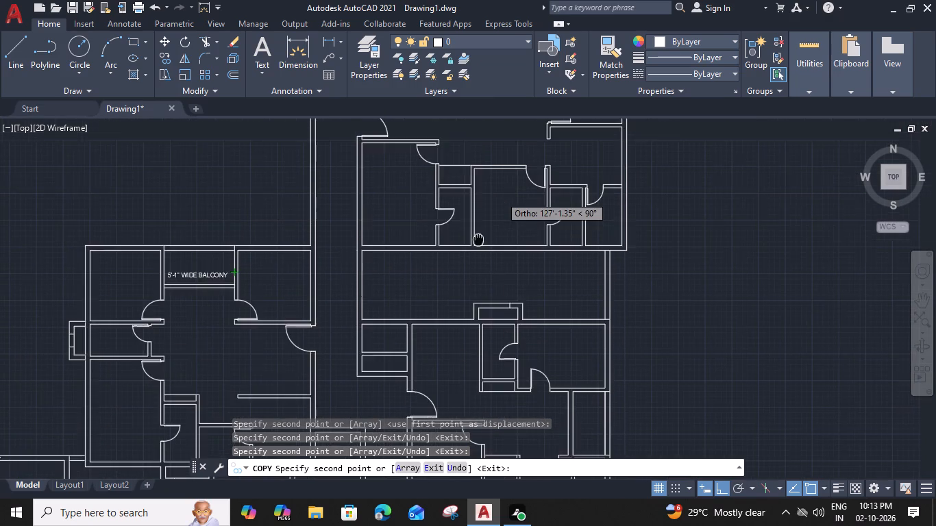
{"action": "middle_click_drag", "start_coordinate": [467, 275], "coordinate": [475, 397]}
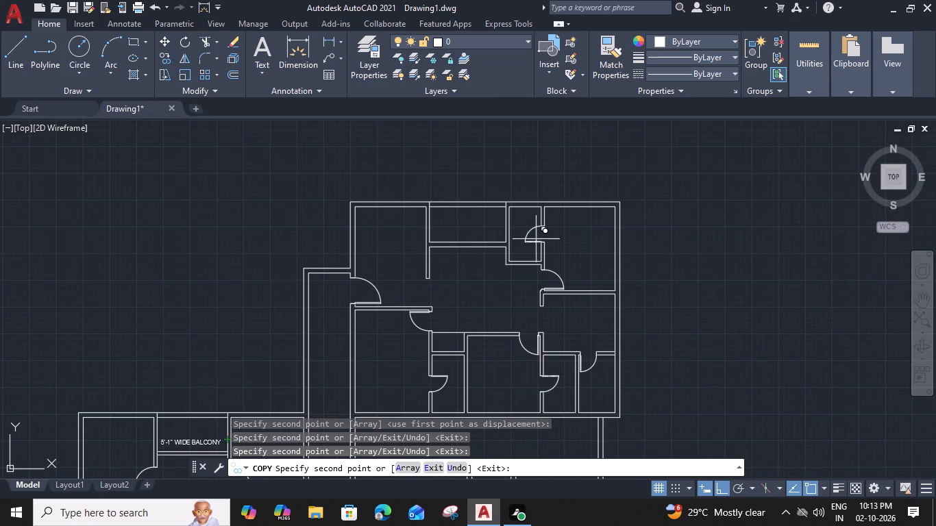
{"action": "scroll", "coordinate": [504, 227], "scroll_direction": "up", "scroll_amount": 3}
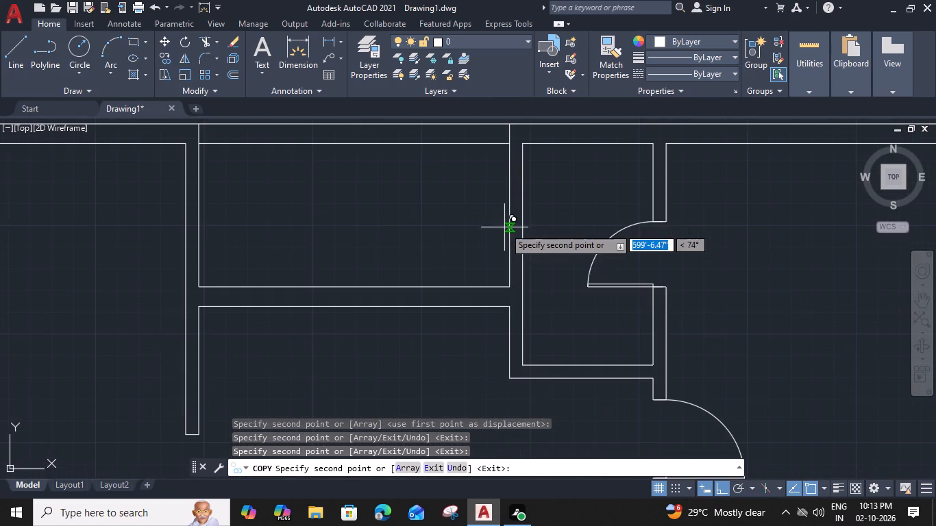
{"action": "left_click", "coordinate": [510, 205]}
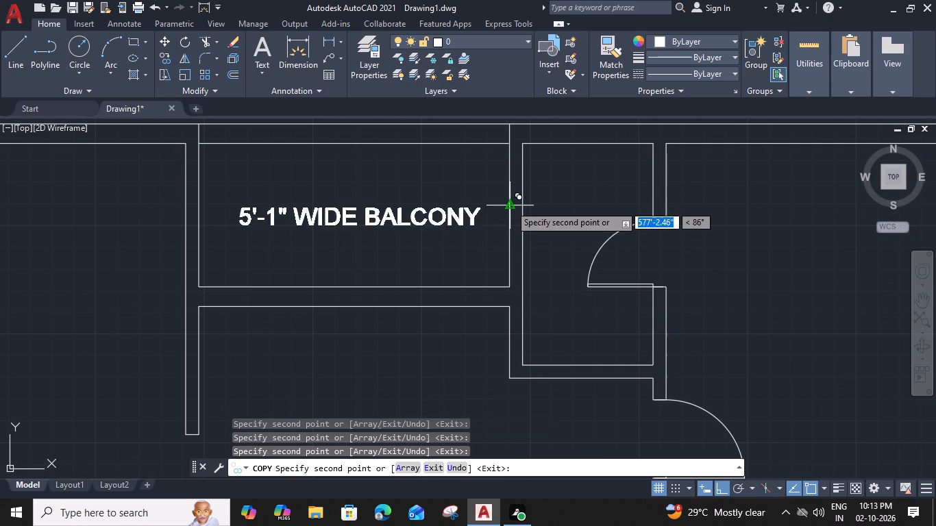
Place another copy of the balcony label in the south balcony of the third apartment from the west in the south row.
{"action": "scroll", "coordinate": [510, 205], "scroll_direction": "down", "scroll_amount": 3}
{"action": "middle_click_drag", "start_coordinate": [493, 303], "coordinate": [490, 129]}
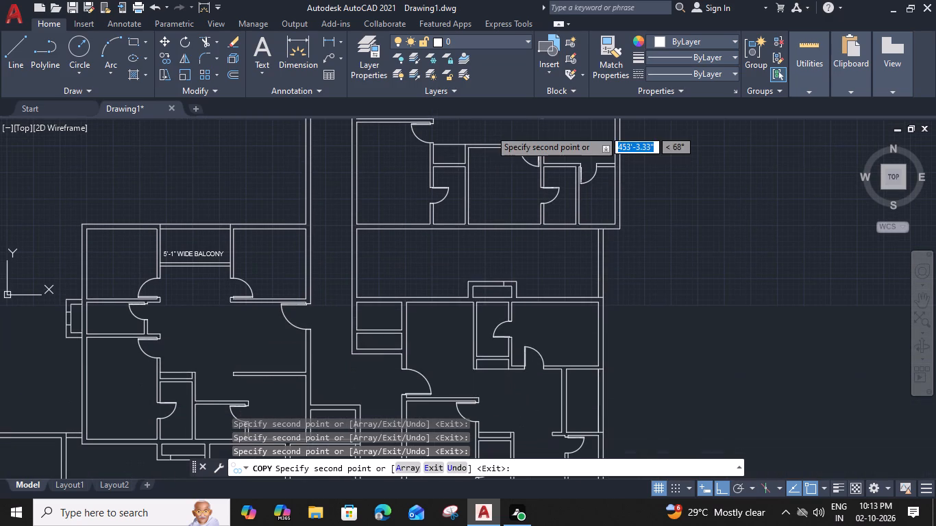
{"action": "middle_click_drag", "start_coordinate": [495, 290], "coordinate": [478, 101]}
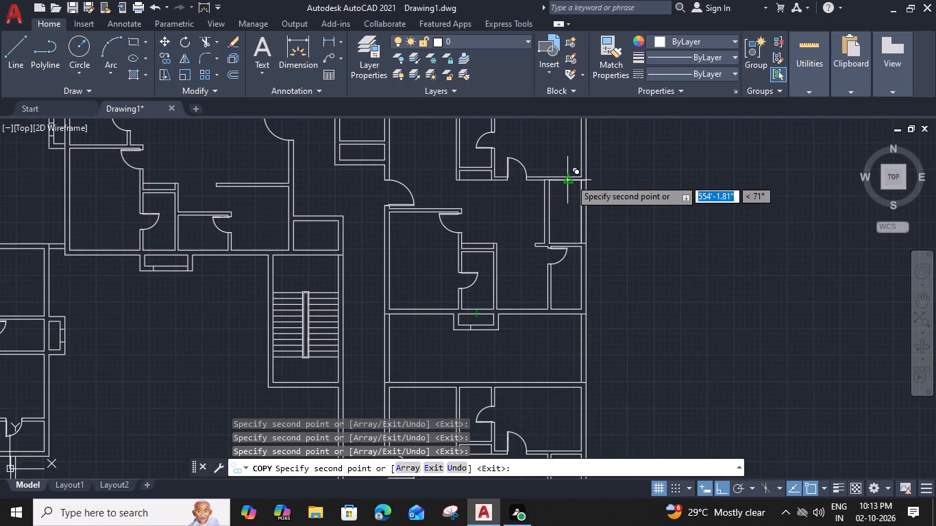
{"action": "scroll", "coordinate": [524, 261], "scroll_direction": "down", "scroll_amount": 2}
{"action": "middle_click_drag", "start_coordinate": [485, 299], "coordinate": [514, 281]}
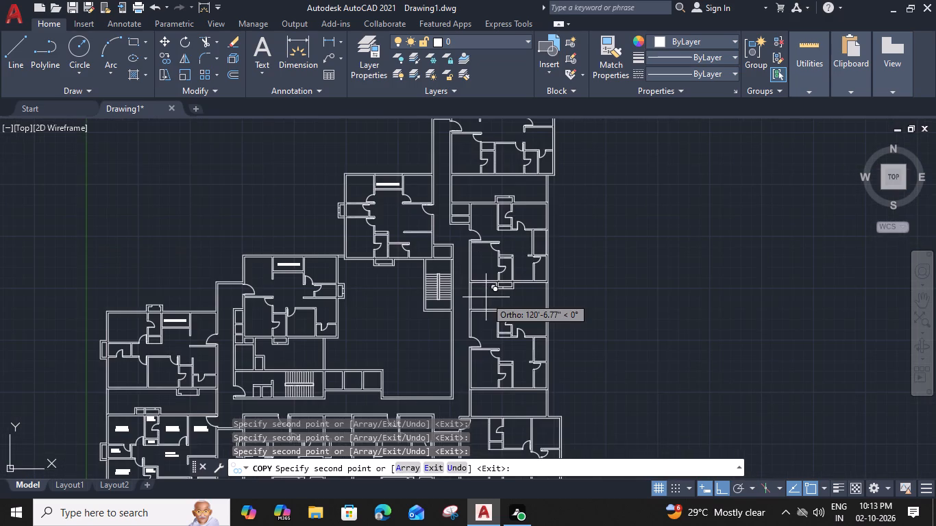
{"action": "middle_click_drag", "start_coordinate": [514, 281], "coordinate": [604, 175]}
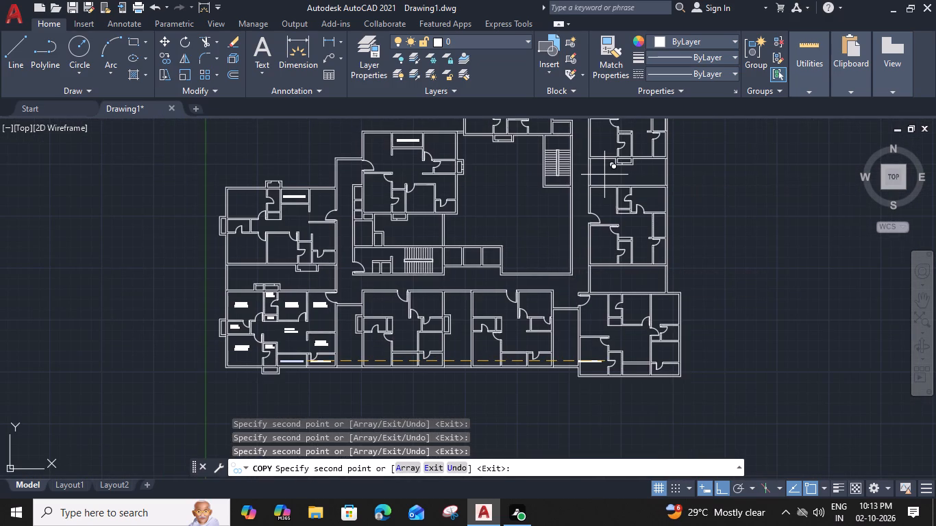
{"action": "scroll", "coordinate": [526, 371], "scroll_direction": "up", "scroll_amount": 4}
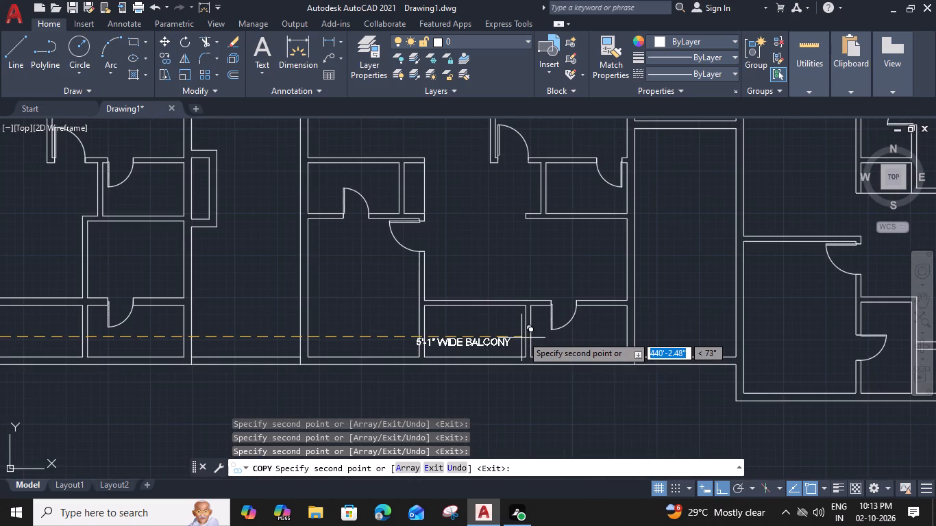
{"action": "left_click", "coordinate": [524, 335]}
Place another copy of the 5'-1" WIDE BALCONY label in the south balcony of the second apartment from the west in the south row.
{"action": "scroll", "coordinate": [518, 343], "scroll_direction": "down", "scroll_amount": 2}
{"action": "middle_click_drag", "start_coordinate": [387, 359], "coordinate": [445, 357]}
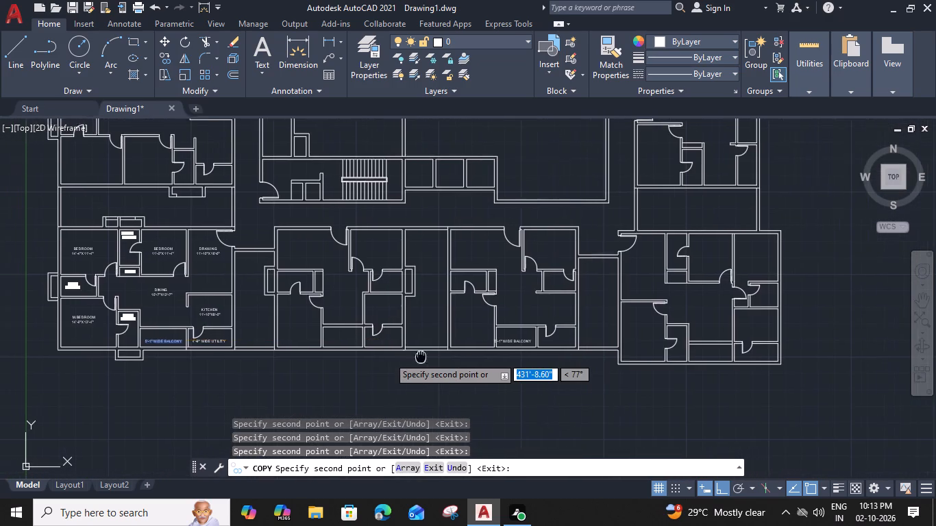
{"action": "middle_click_drag", "start_coordinate": [445, 357], "coordinate": [494, 355]}
{"action": "scroll", "coordinate": [445, 335], "scroll_direction": "up", "scroll_amount": 3}
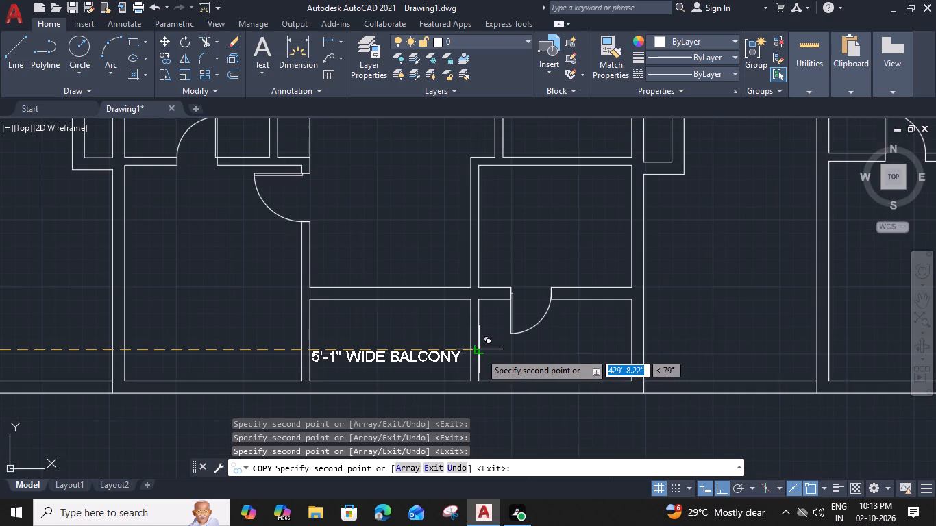
{"action": "left_click", "coordinate": [482, 353]}
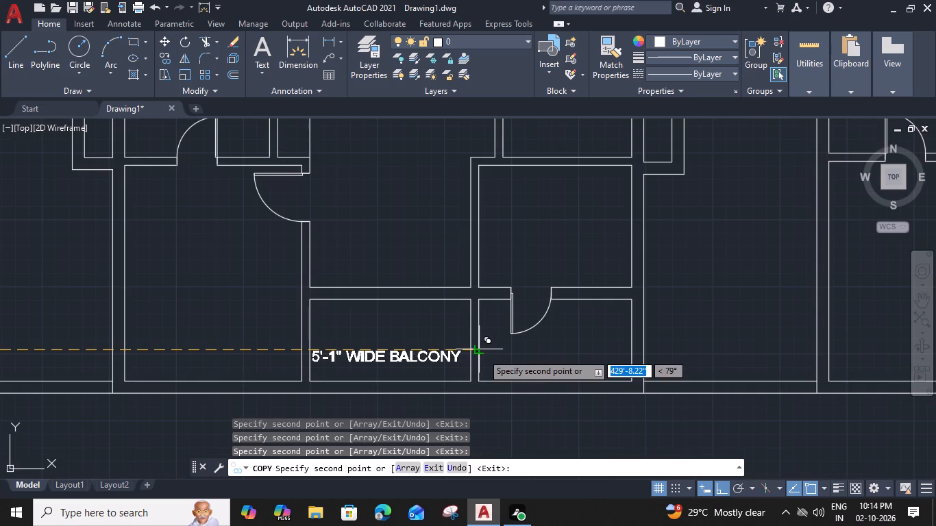
Place another copy of the balcony label in the south balcony of the southeast corner apartment.
{"action": "scroll", "coordinate": [673, 338], "scroll_direction": "down", "scroll_amount": 2}
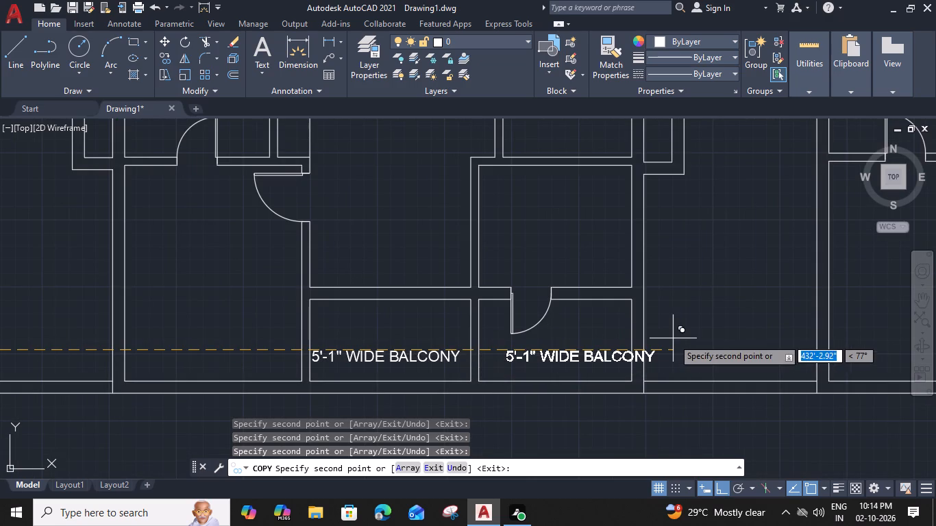
{"action": "middle_click_drag", "start_coordinate": [676, 331], "coordinate": [290, 348]}
{"action": "scroll", "coordinate": [680, 319], "scroll_direction": "down", "scroll_amount": 2}
{"action": "middle_click_drag", "start_coordinate": [787, 258], "coordinate": [490, 344]}
{"action": "middle_click_drag", "start_coordinate": [672, 331], "coordinate": [490, 344]}
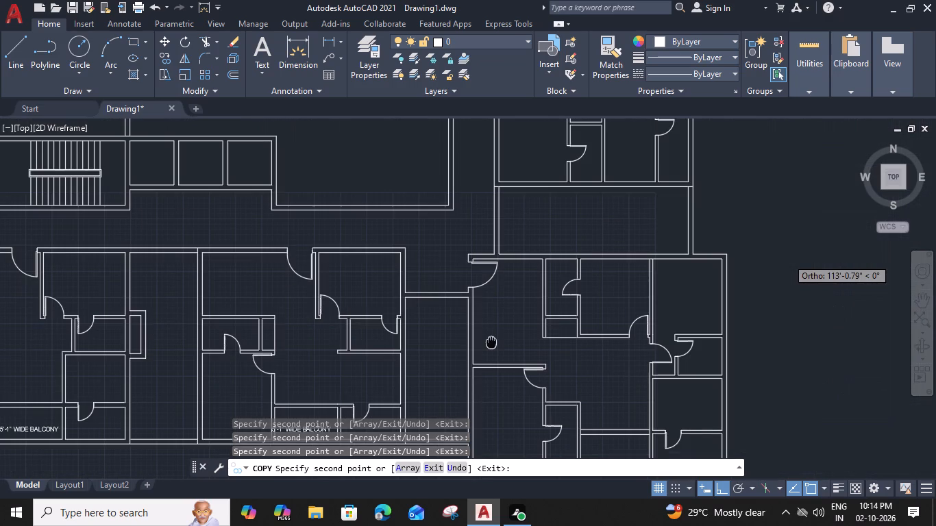
{"action": "middle_click_drag", "start_coordinate": [490, 344], "coordinate": [584, 199]}
{"action": "scroll", "coordinate": [539, 326], "scroll_direction": "up", "scroll_amount": 3}
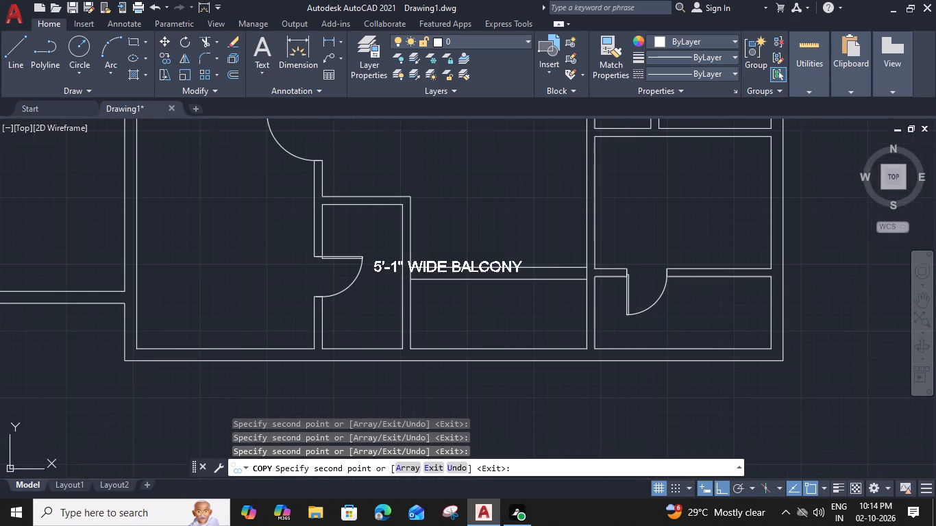
{"action": "left_click", "coordinate": [587, 314]}
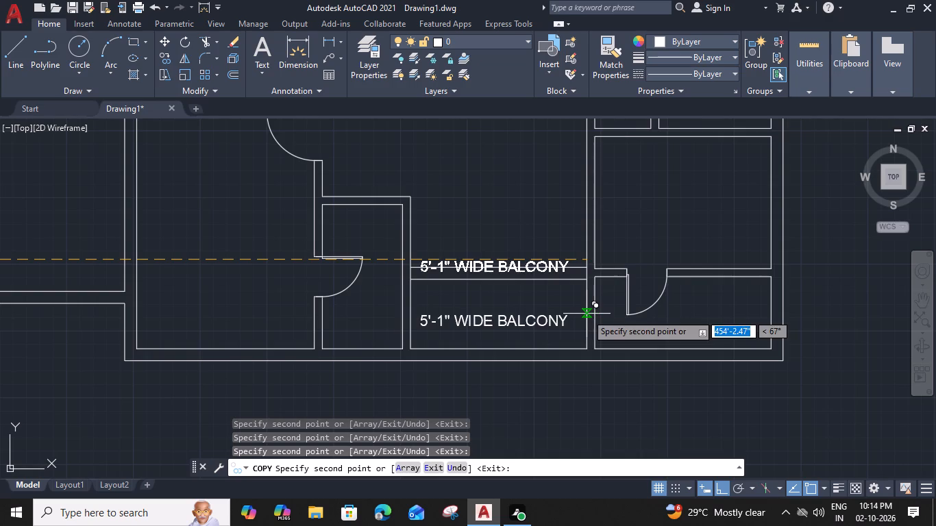
Place a last copy of the balcony label beside the east balcony of the apartment directly north of the southeast corner one.
{"action": "scroll", "coordinate": [587, 314], "scroll_direction": "down", "scroll_amount": 2}
{"action": "middle_click_drag", "start_coordinate": [642, 247], "coordinate": [569, 455]}
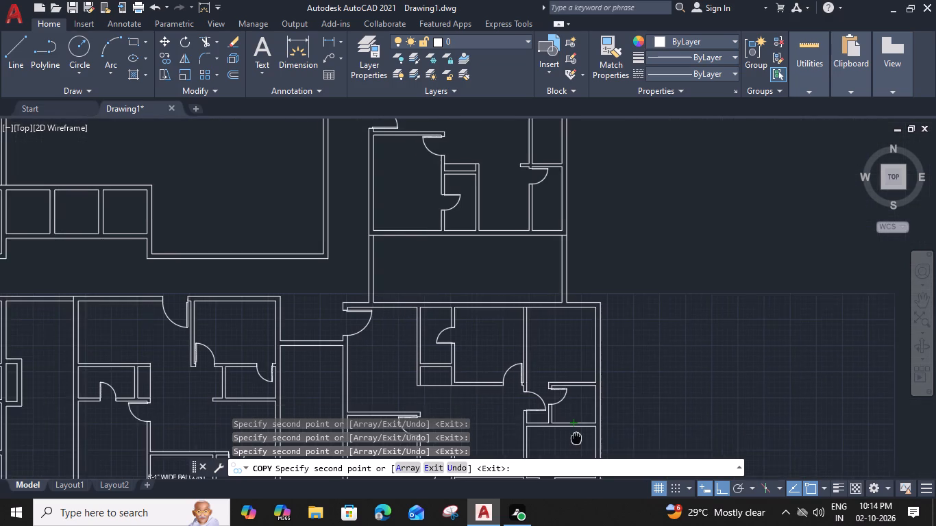
{"action": "middle_click_drag", "start_coordinate": [544, 208], "coordinate": [541, 289]}
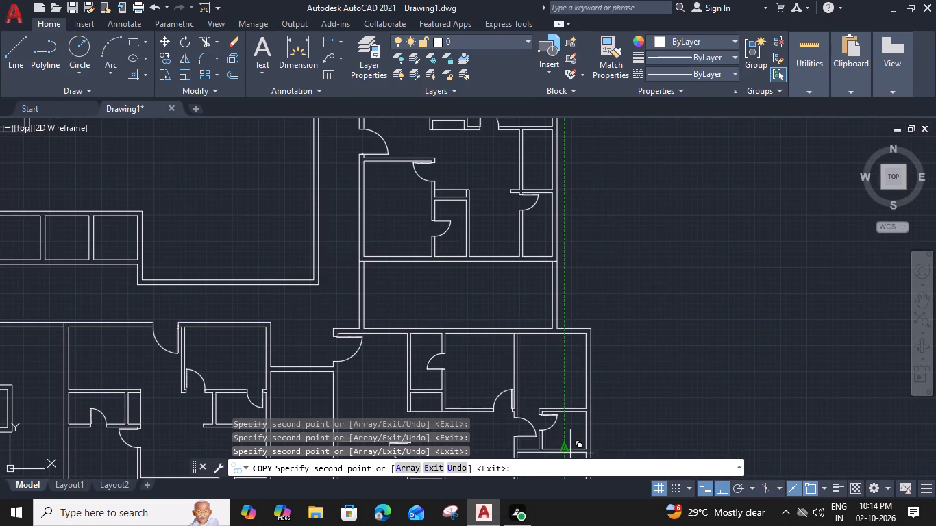
{"action": "left_click", "coordinate": [535, 212]}
{"action": "key", "text": "Escape"}
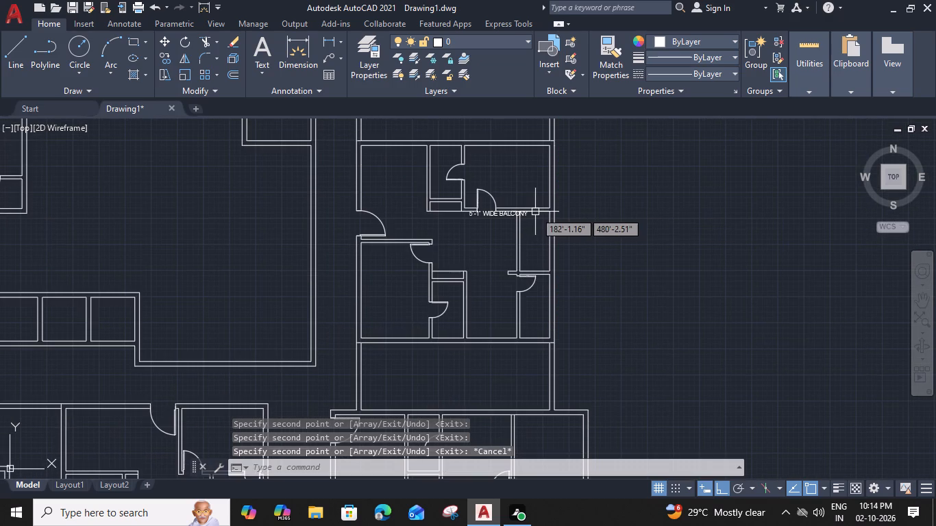
Rotate the balcony label beside that east balcony by 90° so it reads vertically along the narrow space.
{"action": "left_click", "coordinate": [506, 214]}
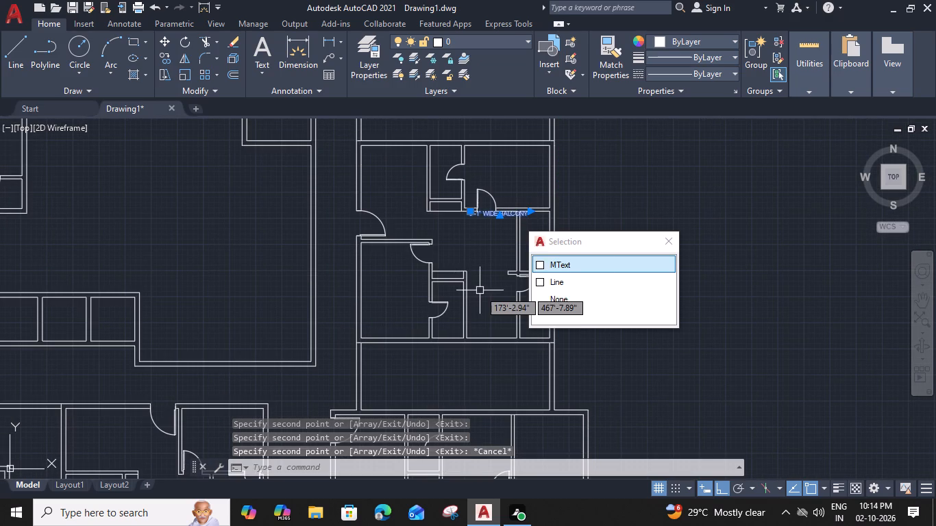
{"action": "key", "text": "r"}
{"action": "type", "text": "O"}
{"action": "key", "text": "space"}
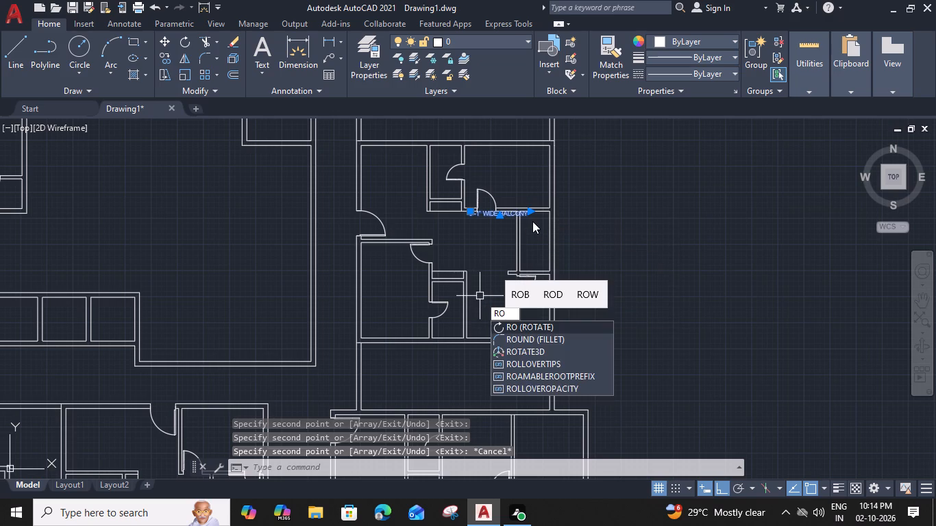
{"action": "key", "text": "space"}
{"action": "left_click", "coordinate": [532, 216]}
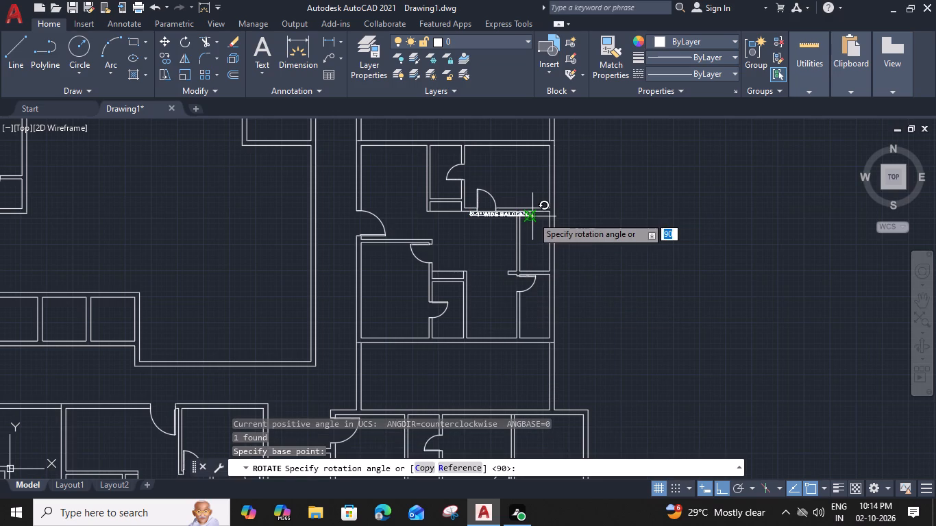
{"action": "scroll", "coordinate": [540, 186], "scroll_direction": "up", "scroll_amount": 4}
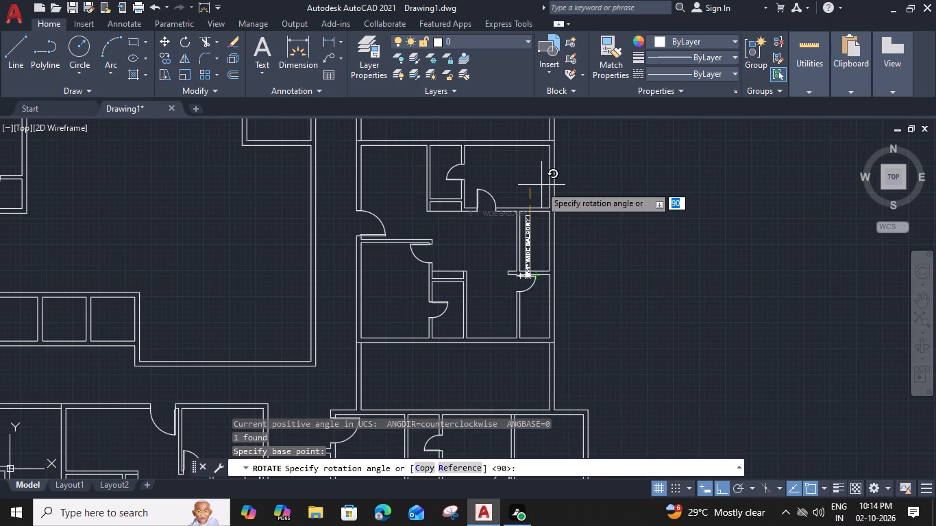
{"action": "left_click", "coordinate": [498, 290]}
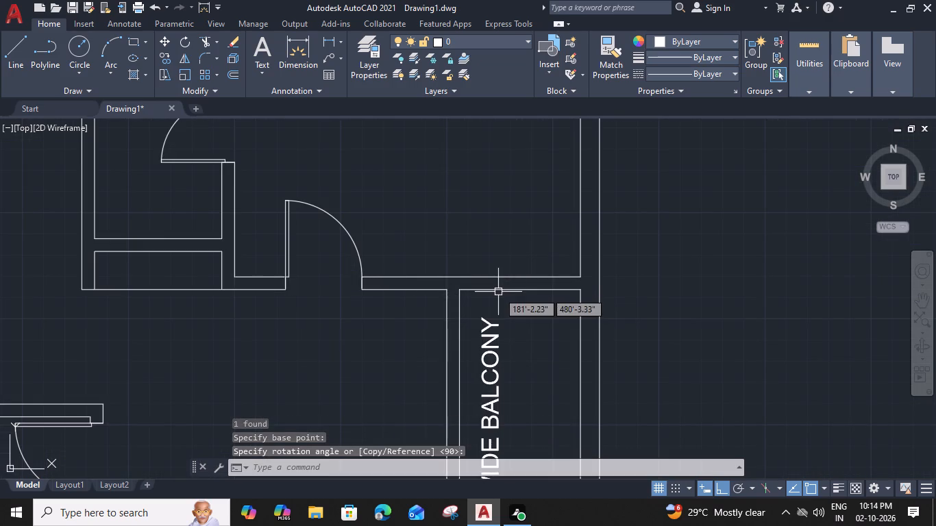
Move the vertical balcony label slightly north and then east to centre it between the walls of the east balcony.
{"action": "scroll", "coordinate": [506, 329], "scroll_direction": "down", "scroll_amount": 3}
{"action": "middle_click_drag", "start_coordinate": [517, 314], "coordinate": [515, 292]}
{"action": "left_click", "coordinate": [500, 314]}
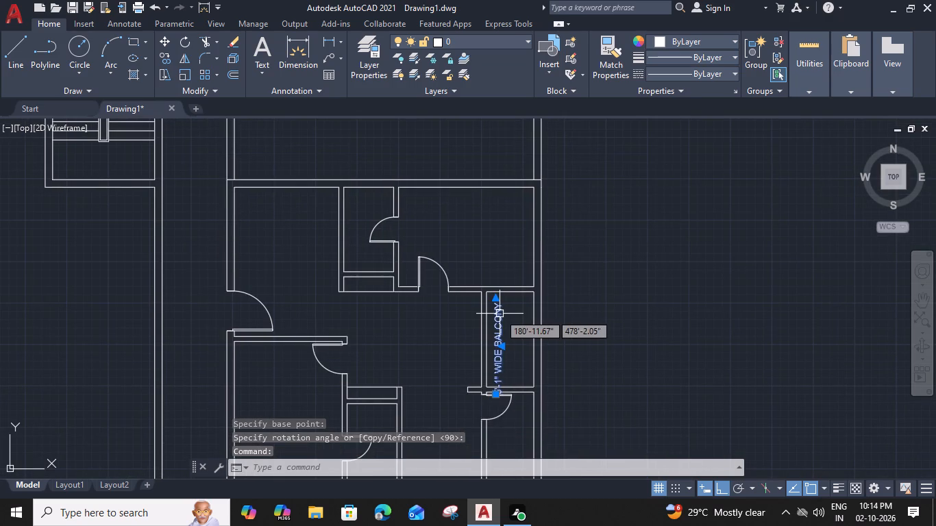
{"action": "type", "text": "M"}
{"action": "key", "text": "space"}
{"action": "scroll", "coordinate": [502, 290], "scroll_direction": "up", "scroll_amount": 4}
{"action": "left_click", "coordinate": [507, 377]}
{"action": "left_click", "coordinate": [512, 327]}
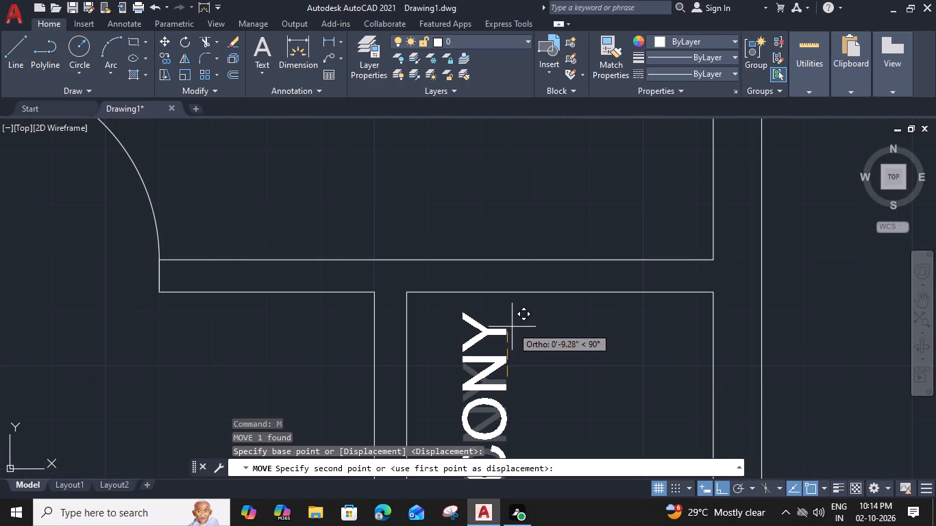
{"action": "left_click", "coordinate": [505, 331]}
{"action": "type", "text": "M"}
{"action": "key", "text": "space"}
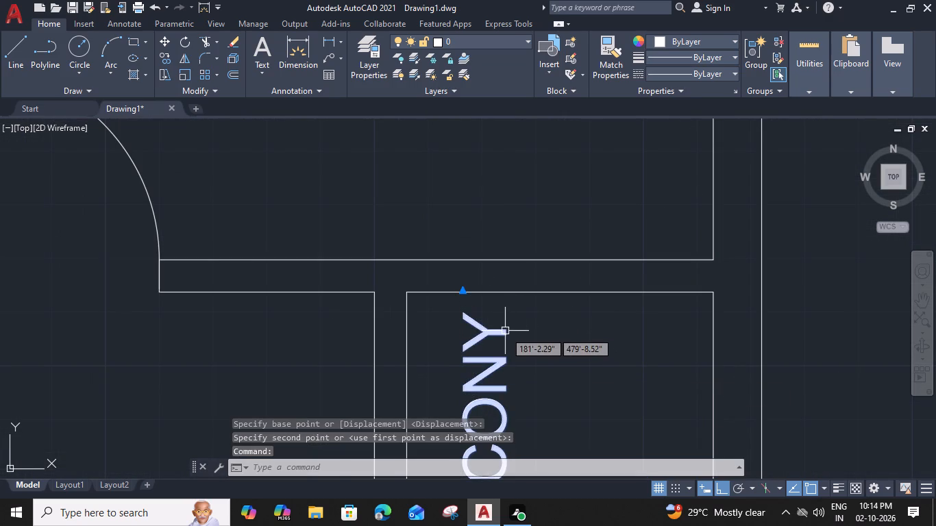
{"action": "left_click", "coordinate": [505, 331]}
{"action": "left_click", "coordinate": [567, 334]}
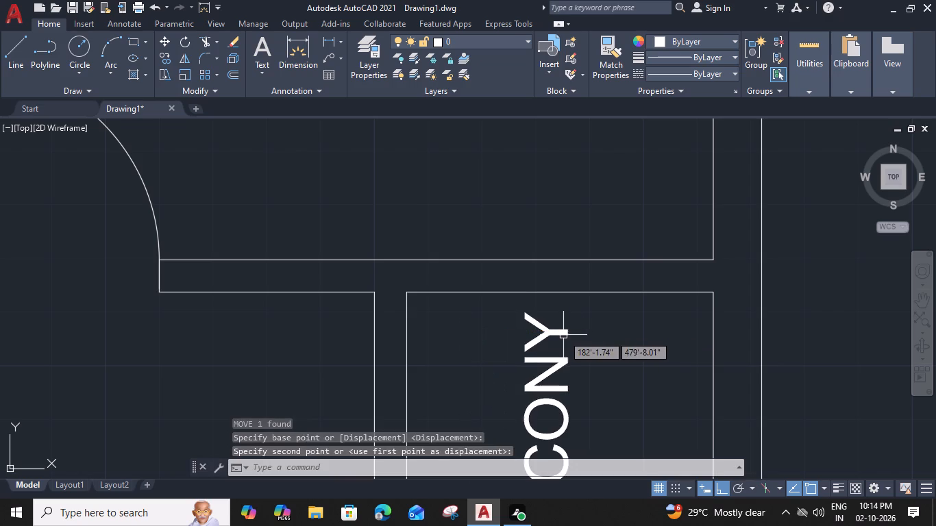
Copy the vertical balcony label straight north into the east balcony of the next apartment in the east wing.
{"action": "left_click", "coordinate": [563, 335]}
{"action": "type", "text": "CO"}
{"action": "key", "text": "space"}
{"action": "left_click", "coordinate": [563, 331]}
{"action": "scroll", "coordinate": [552, 316], "scroll_direction": "down", "scroll_amount": 3}
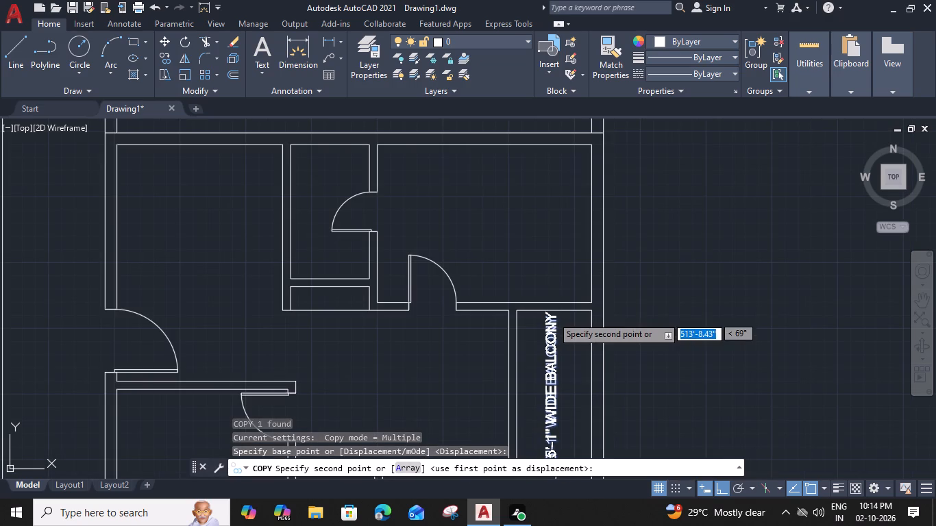
{"action": "scroll", "coordinate": [560, 231], "scroll_direction": "down", "scroll_amount": 2}
{"action": "middle_click_drag", "start_coordinate": [558, 225], "coordinate": [552, 403]}
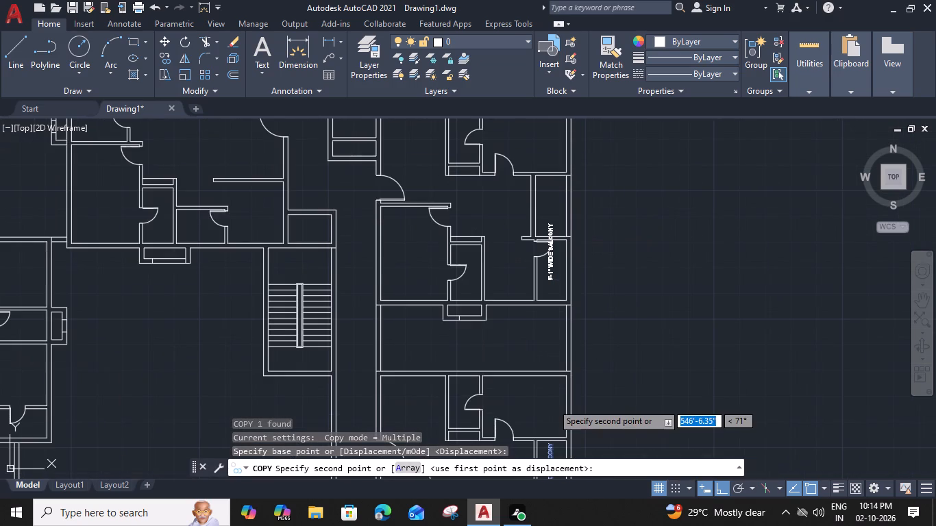
{"action": "middle_click_drag", "start_coordinate": [561, 206], "coordinate": [554, 292]}
{"action": "scroll", "coordinate": [554, 271], "scroll_direction": "up", "scroll_amount": 4}
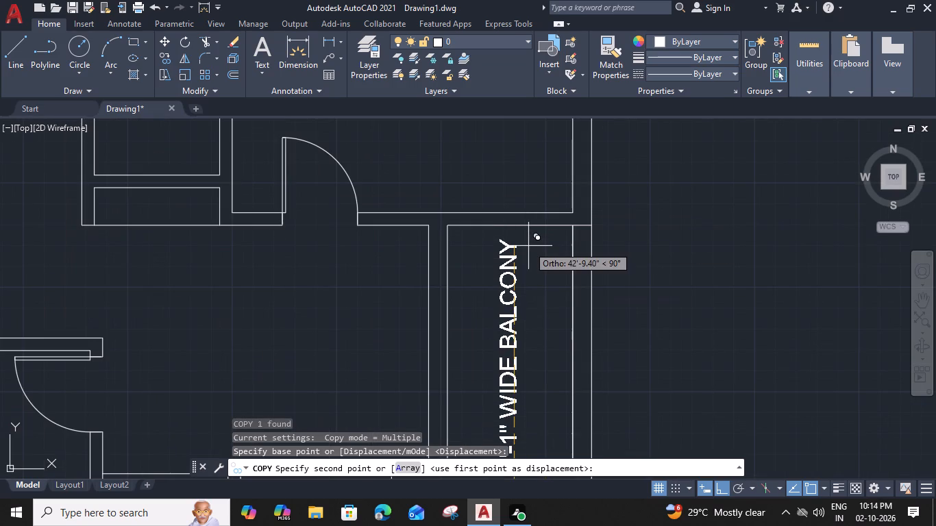
{"action": "left_click", "coordinate": [528, 240]}
{"action": "scroll", "coordinate": [529, 239], "scroll_direction": "down", "scroll_amount": 3}
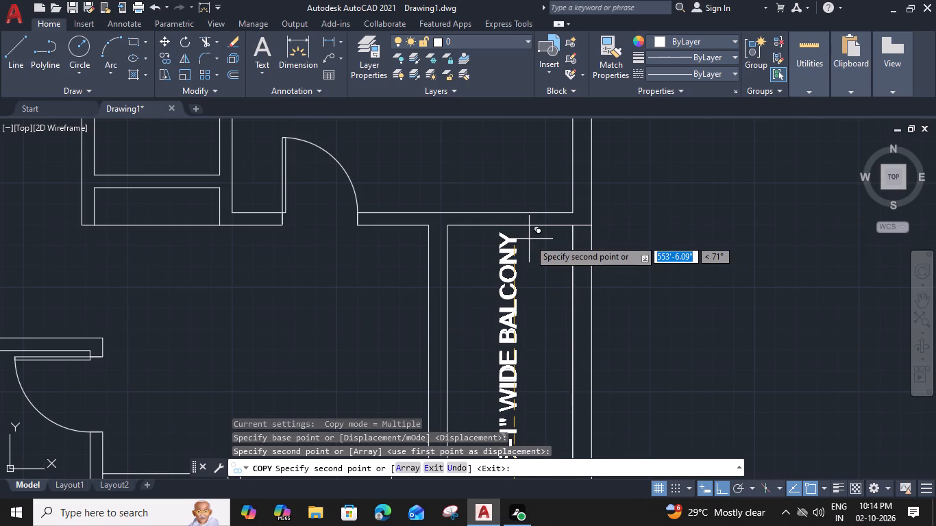
{"action": "scroll", "coordinate": [540, 205], "scroll_direction": "down", "scroll_amount": 2}
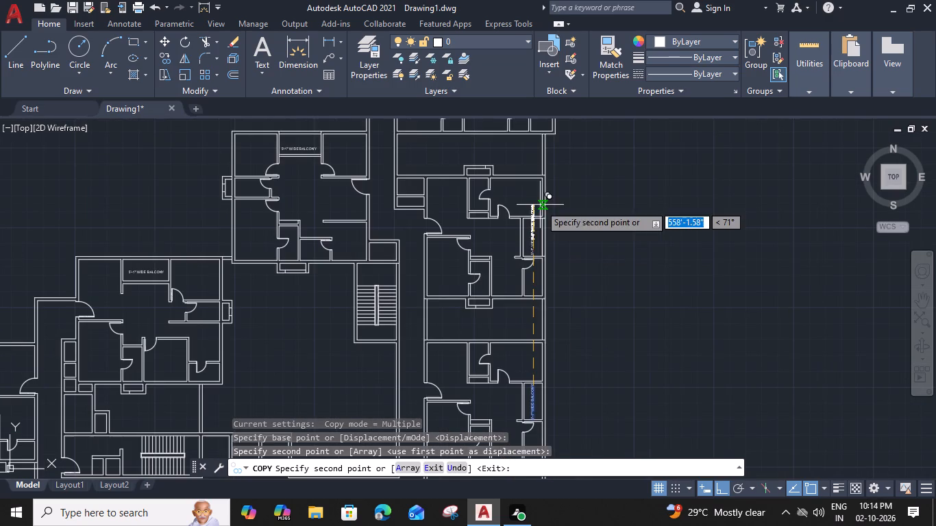
{"action": "middle_click_drag", "start_coordinate": [546, 238], "coordinate": [537, 404]}
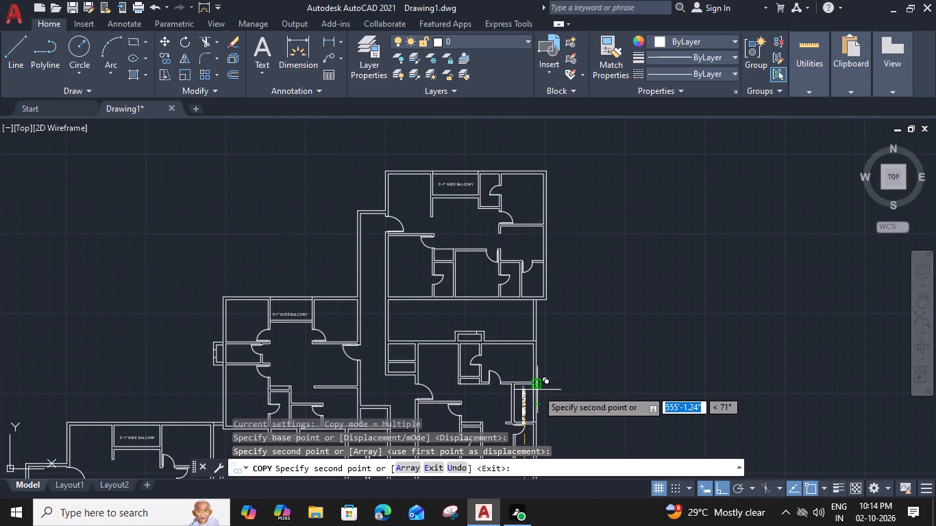
{"action": "key", "text": "Escape"}
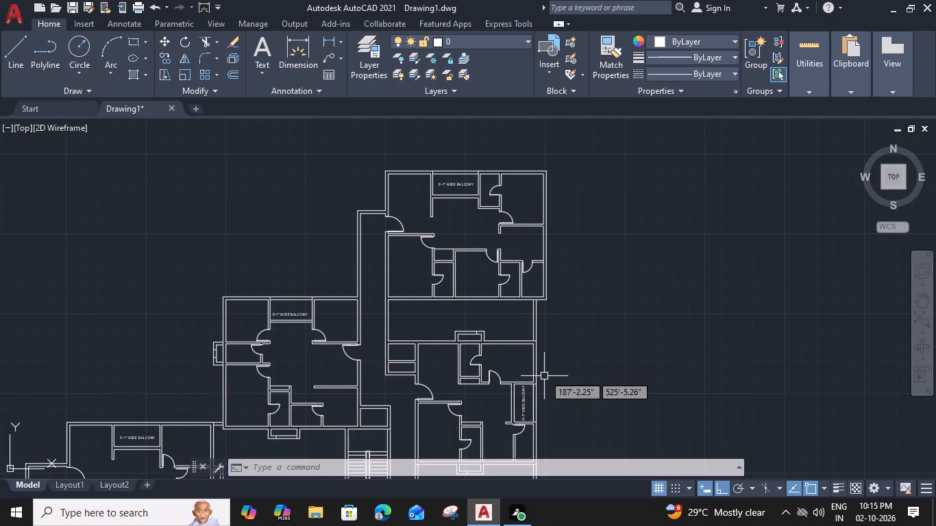
Copy the southwest corner apartment's 4'-9" WIDE UTILITY label east into the utility space of the neighbouring apartment in the south row.
{"action": "middle_click_drag", "start_coordinate": [473, 293], "coordinate": [588, 173]}
{"action": "middle_click_drag", "start_coordinate": [595, 294], "coordinate": [474, 293]}
{"action": "middle_click_drag", "start_coordinate": [474, 293], "coordinate": [574, 112]}
{"action": "middle_click_drag", "start_coordinate": [569, 326], "coordinate": [575, 111]}
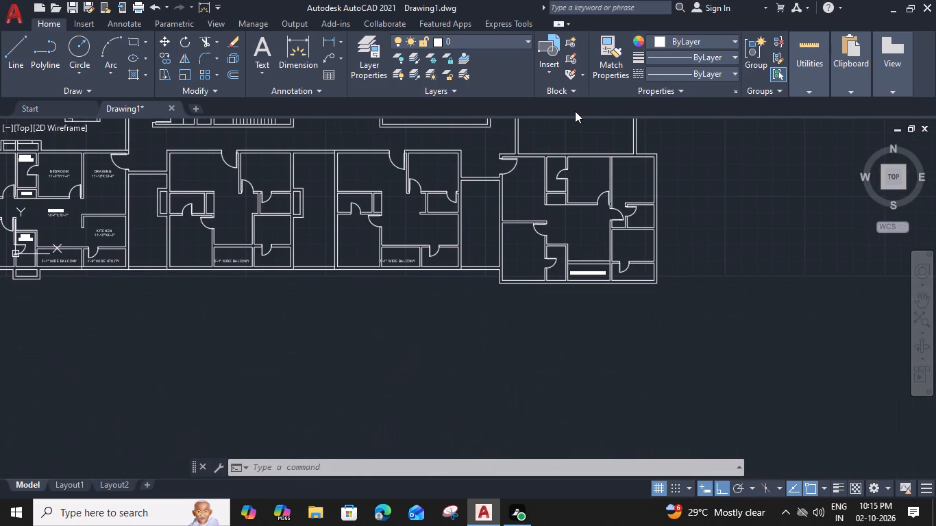
{"action": "middle_click_drag", "start_coordinate": [474, 295], "coordinate": [699, 312]}
{"action": "middle_click_drag", "start_coordinate": [443, 288], "coordinate": [572, 303]}
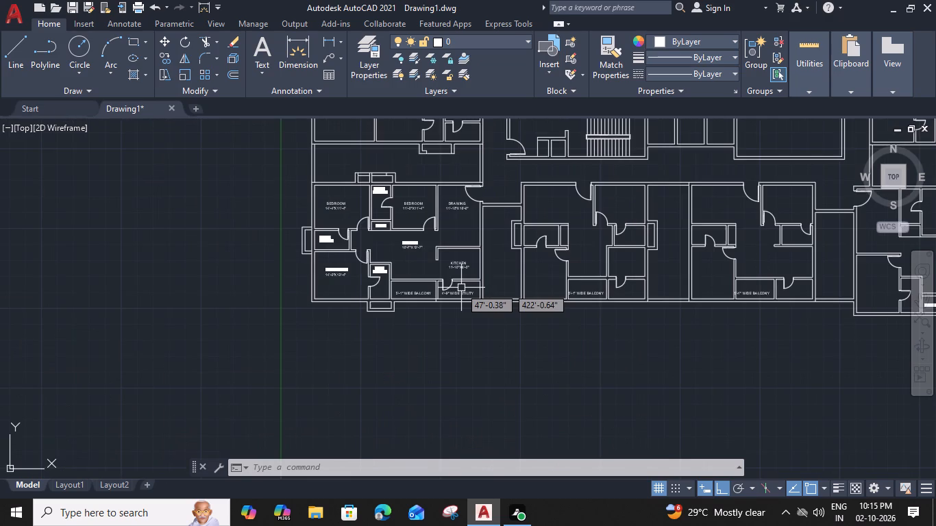
{"action": "scroll", "coordinate": [474, 299], "scroll_direction": "up", "scroll_amount": 2}
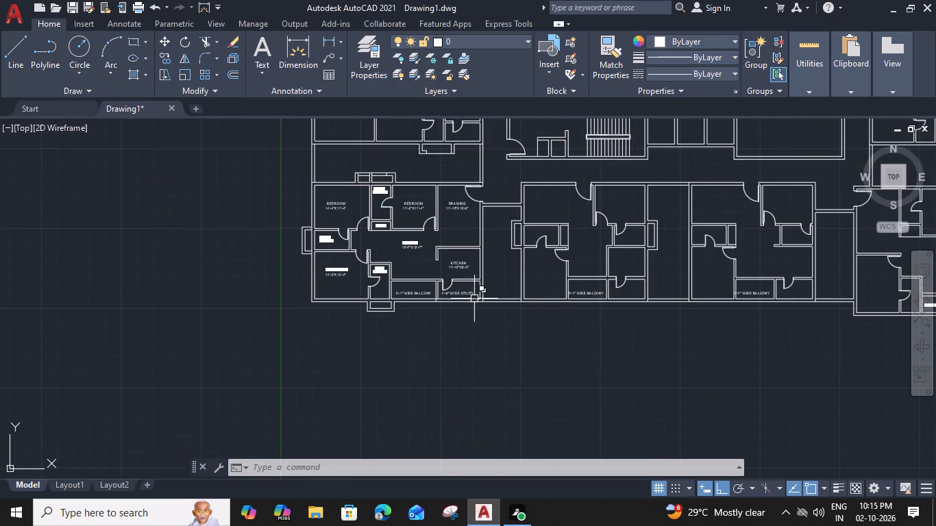
{"action": "left_click", "coordinate": [467, 278]}
{"action": "key", "text": "c"}
{"action": "type", "text": "O"}
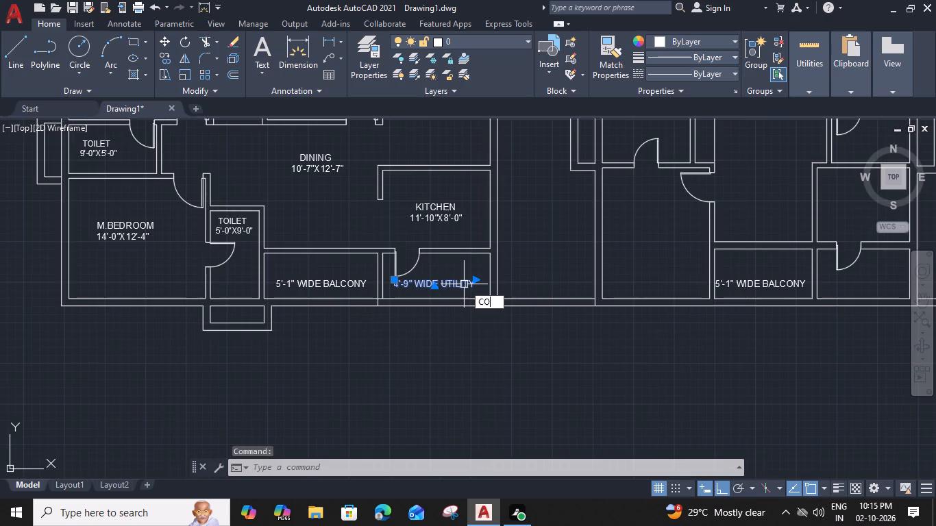
{"action": "key", "text": "space"}
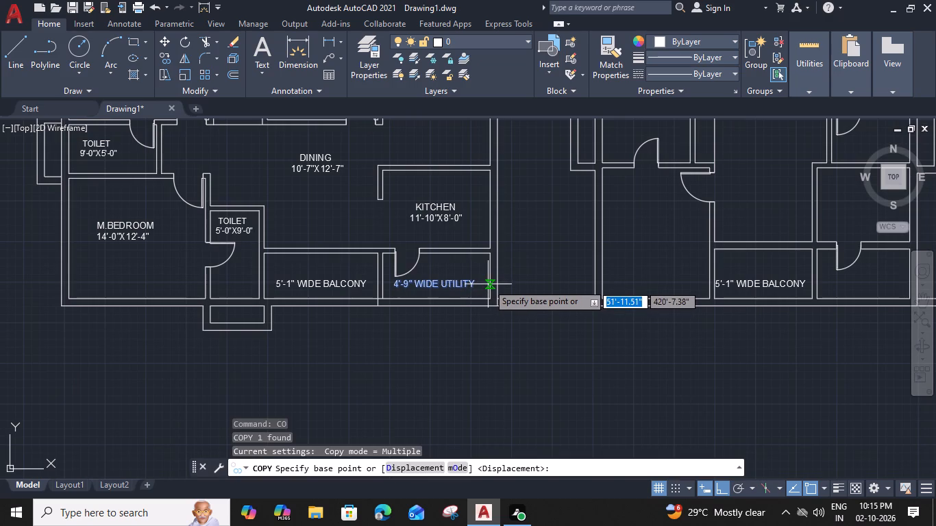
{"action": "left_click", "coordinate": [383, 284]}
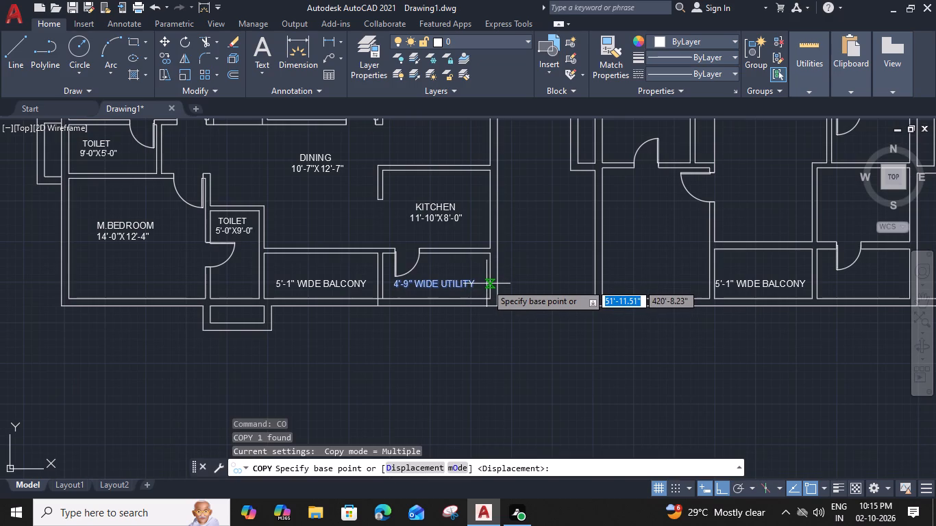
{"action": "scroll", "coordinate": [560, 288], "scroll_direction": "down", "scroll_amount": 1}
{"action": "middle_click_drag", "start_coordinate": [577, 289], "coordinate": [297, 276]}
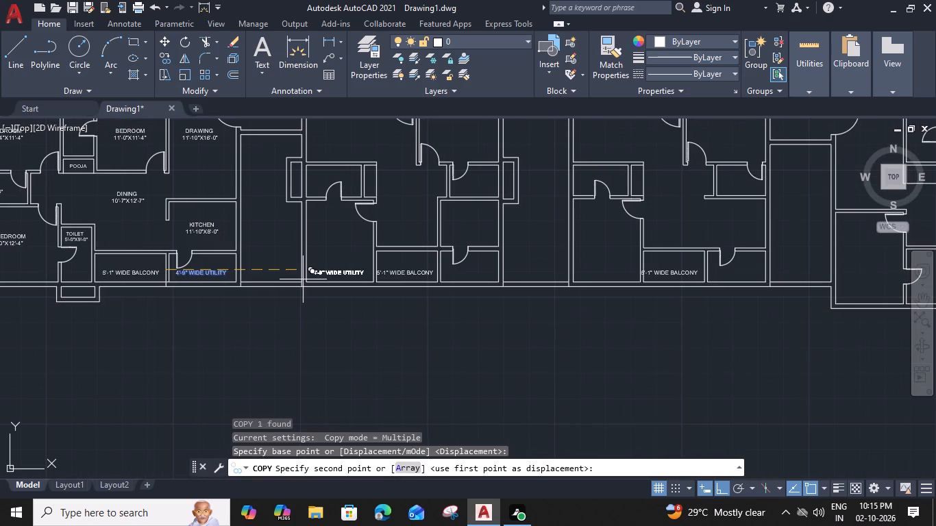
{"action": "scroll", "coordinate": [454, 267], "scroll_direction": "up", "scroll_amount": 2}
{"action": "left_click", "coordinate": [421, 272]}
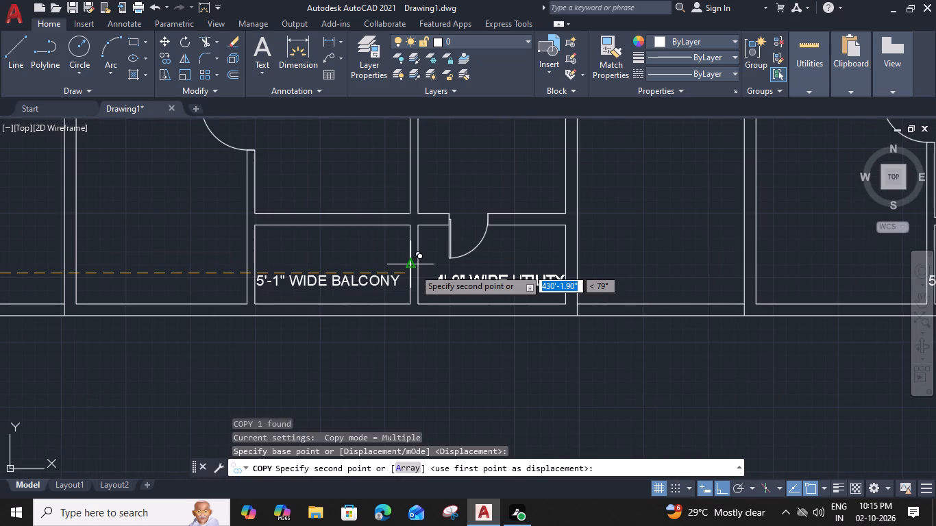
Place further copies of the utility label in the utility spaces of the next south-row apartment and the southeast corner apartment.
{"action": "middle_click_drag", "start_coordinate": [700, 275], "coordinate": [330, 286]}
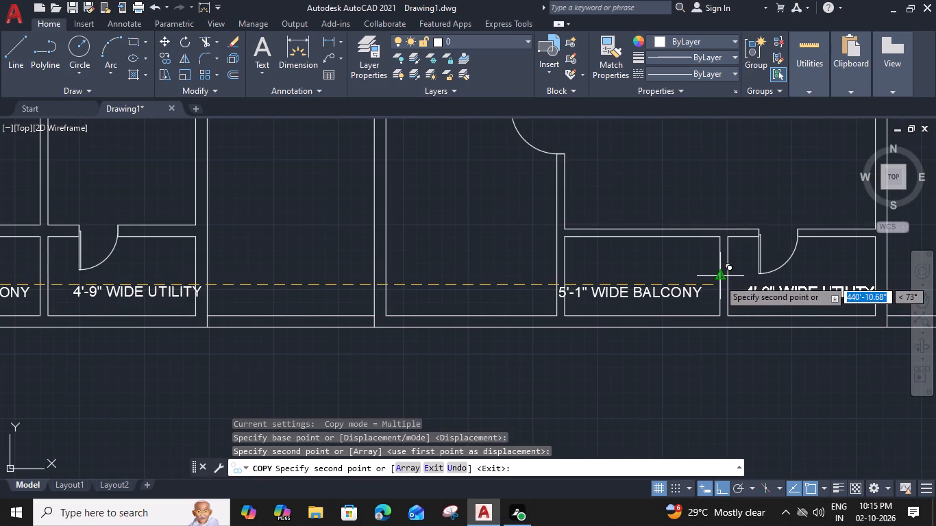
{"action": "scroll", "coordinate": [715, 280], "scroll_direction": "up", "scroll_amount": 4}
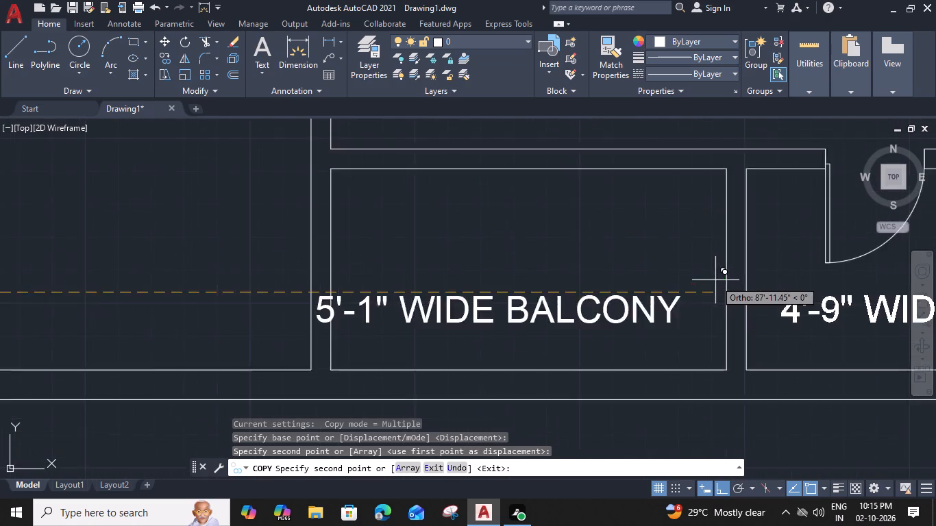
{"action": "middle_click_drag", "start_coordinate": [712, 284], "coordinate": [471, 250]}
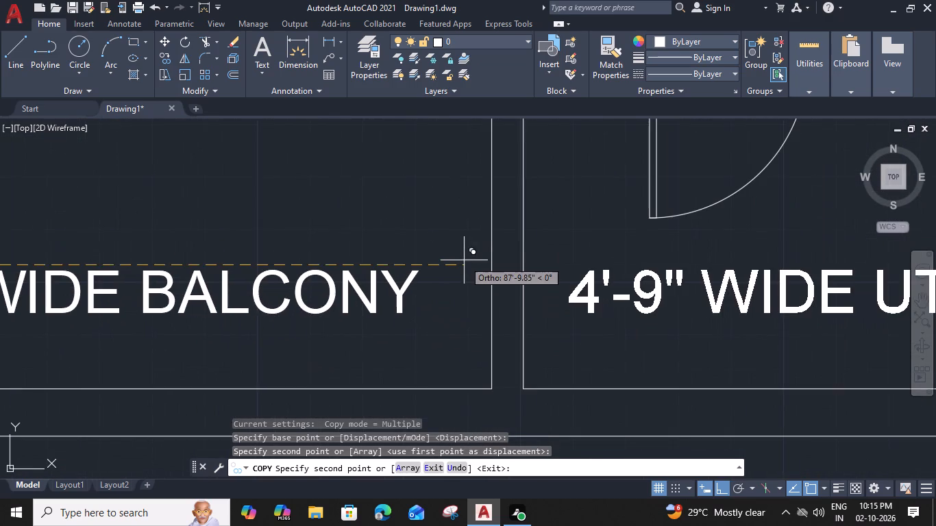
{"action": "left_click", "coordinate": [464, 262]}
{"action": "scroll", "coordinate": [464, 262], "scroll_direction": "down", "scroll_amount": 3}
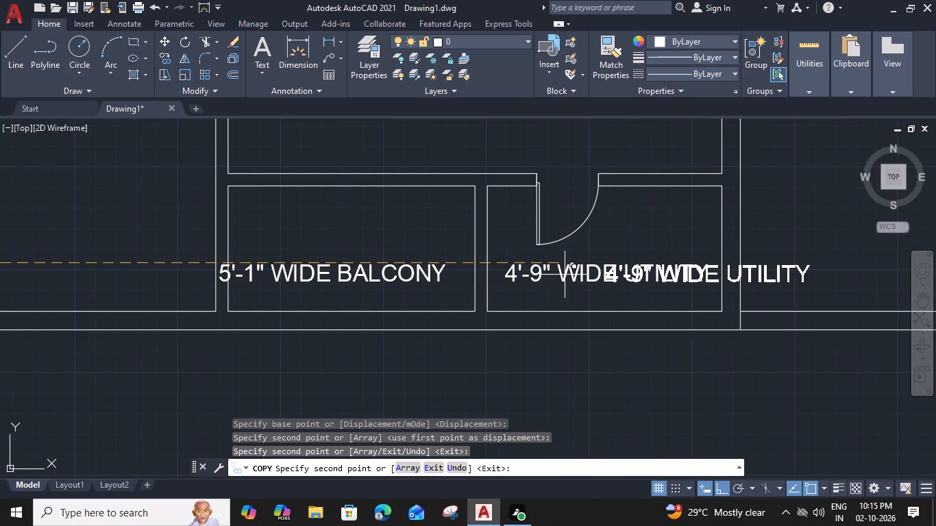
{"action": "middle_click_drag", "start_coordinate": [685, 262], "coordinate": [532, 262]}
{"action": "scroll", "coordinate": [540, 260], "scroll_direction": "down", "scroll_amount": 2}
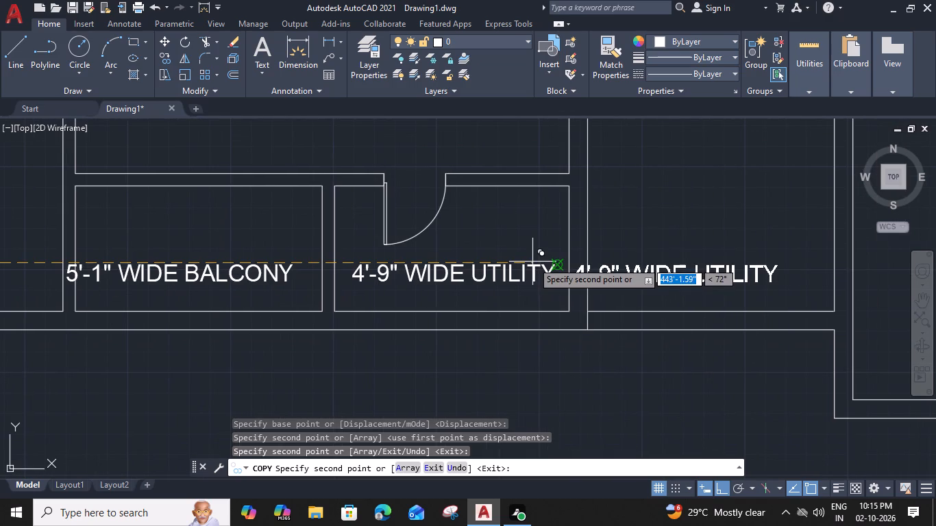
{"action": "scroll", "coordinate": [532, 262], "scroll_direction": "down", "scroll_amount": 1}
{"action": "scroll", "coordinate": [795, 278], "scroll_direction": "up", "scroll_amount": 3}
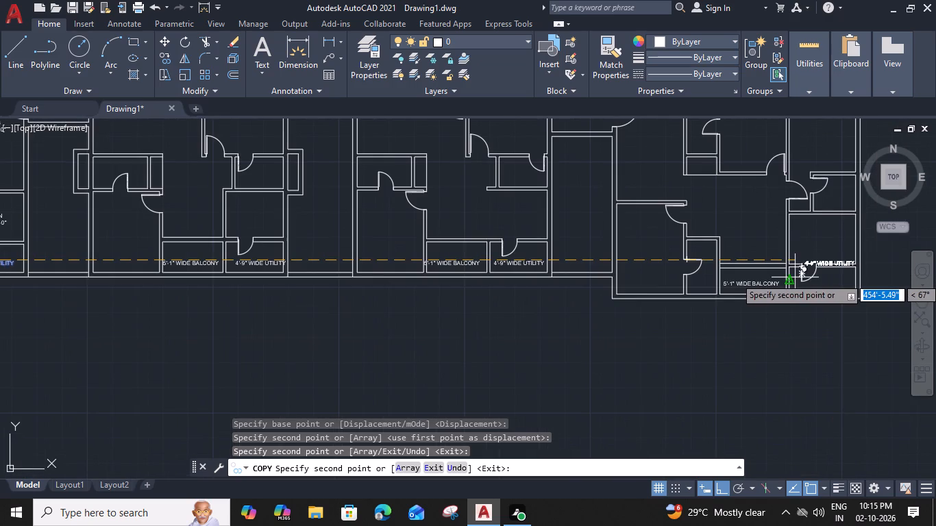
{"action": "middle_click_drag", "start_coordinate": [750, 286], "coordinate": [575, 264]}
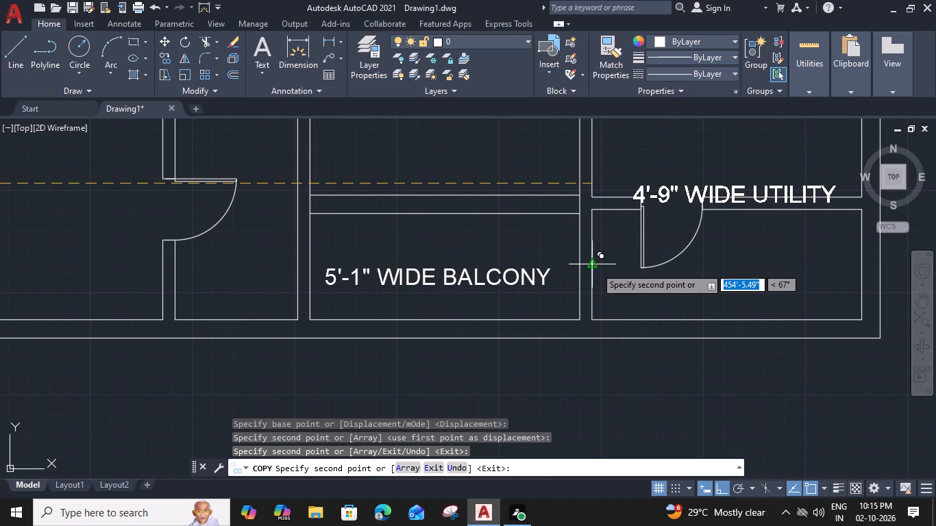
{"action": "left_click", "coordinate": [595, 267]}
Place a copy of the utility label in the utility space of the apartment directly north of the southwest corner one.
{"action": "scroll", "coordinate": [598, 290], "scroll_direction": "down", "scroll_amount": 2}
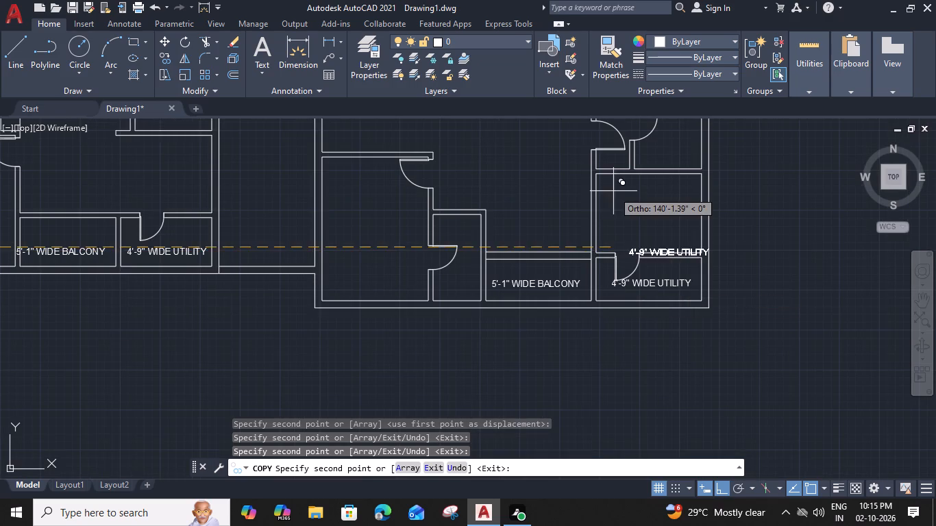
{"action": "middle_click_drag", "start_coordinate": [613, 191], "coordinate": [571, 458]}
{"action": "middle_click_drag", "start_coordinate": [524, 251], "coordinate": [563, 393]}
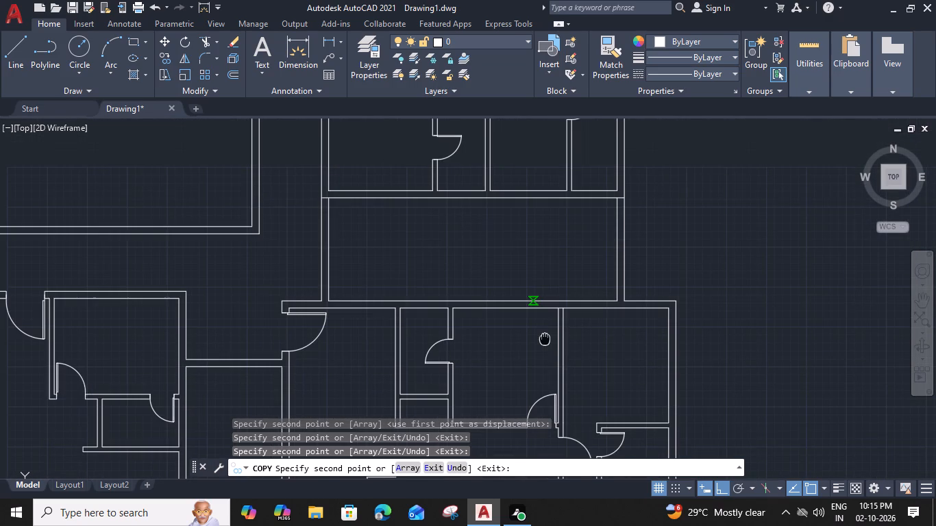
{"action": "middle_click_drag", "start_coordinate": [563, 393], "coordinate": [584, 451]}
{"action": "scroll", "coordinate": [536, 318], "scroll_direction": "down", "scroll_amount": 2}
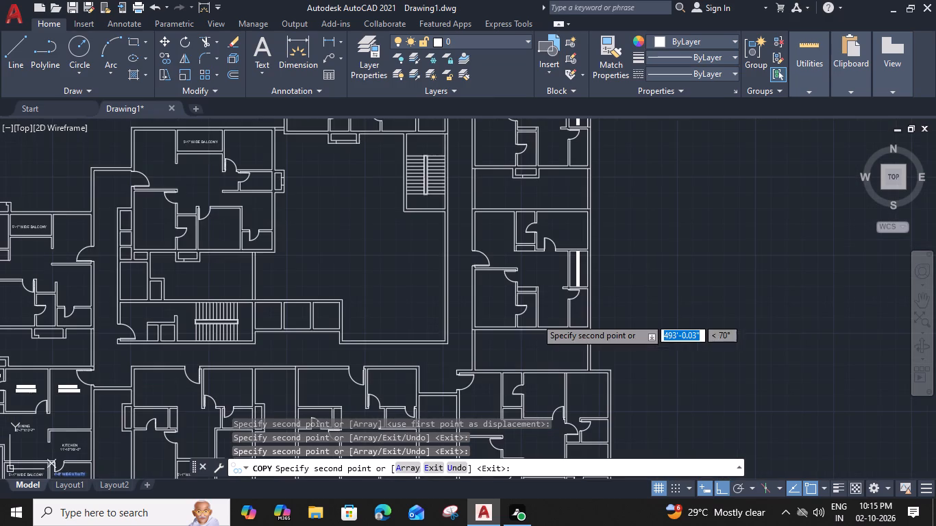
{"action": "middle_click_drag", "start_coordinate": [485, 325], "coordinate": [796, 293]}
{"action": "middle_click_drag", "start_coordinate": [341, 312], "coordinate": [554, 323]}
{"action": "scroll", "coordinate": [584, 288], "scroll_direction": "up", "scroll_amount": 4}
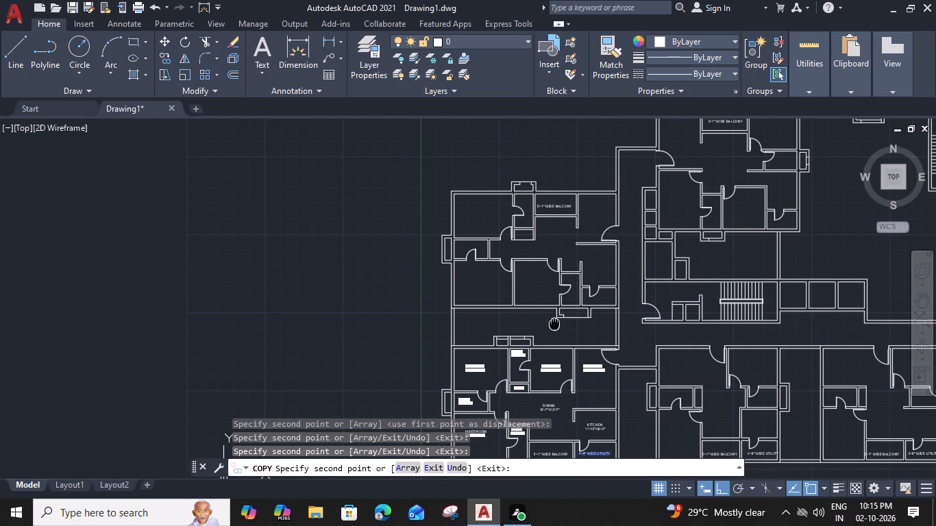
{"action": "scroll", "coordinate": [554, 323], "scroll_direction": "up", "scroll_amount": 1}
{"action": "left_click", "coordinate": [575, 334]}
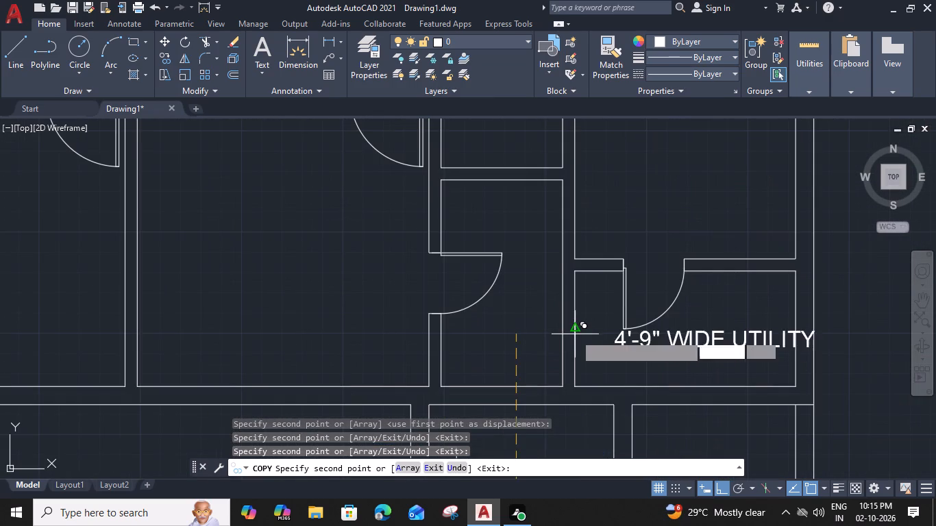
Place a copy of the utility label in the southeast utility space of the next apartment to the northeast.
{"action": "scroll", "coordinate": [576, 246], "scroll_direction": "down", "scroll_amount": 2}
{"action": "middle_click_drag", "start_coordinate": [579, 239], "coordinate": [565, 332]}
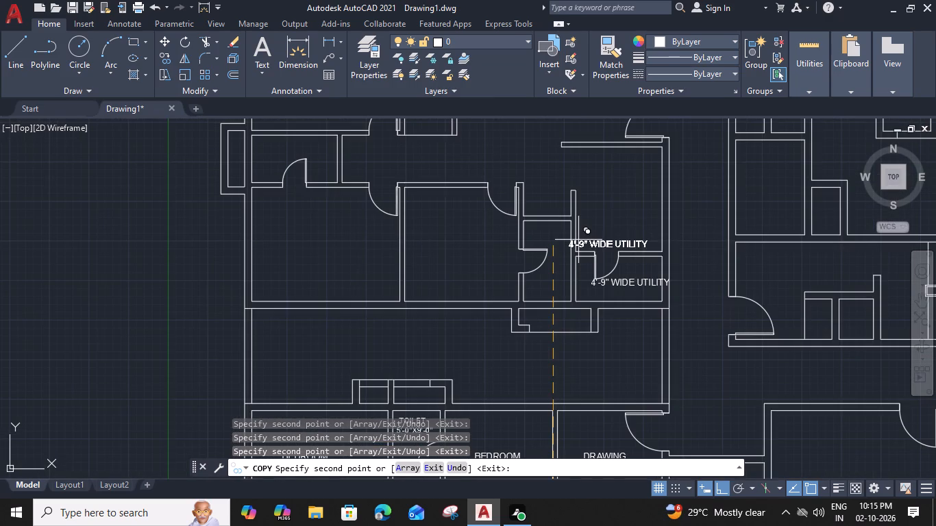
{"action": "middle_click_drag", "start_coordinate": [565, 332], "coordinate": [558, 475]}
{"action": "scroll", "coordinate": [595, 348], "scroll_direction": "down", "scroll_amount": 1}
{"action": "middle_click_drag", "start_coordinate": [611, 329], "coordinate": [424, 312]}
{"action": "scroll", "coordinate": [691, 316], "scroll_direction": "up", "scroll_amount": 3}
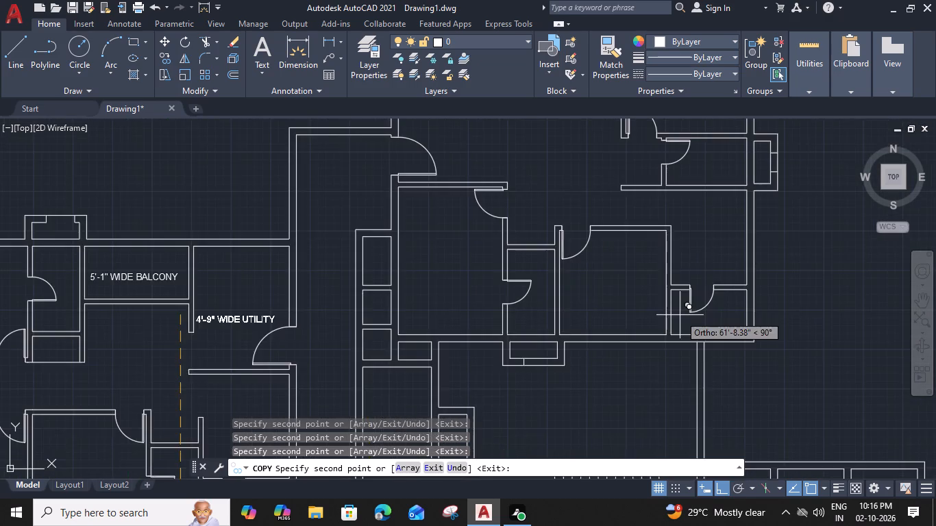
{"action": "left_click", "coordinate": [656, 312]}
Place a copy of the utility label in the small south utility room of the following apartment to the northeast, northwest of the staircase.
{"action": "scroll", "coordinate": [656, 312], "scroll_direction": "down", "scroll_amount": 2}
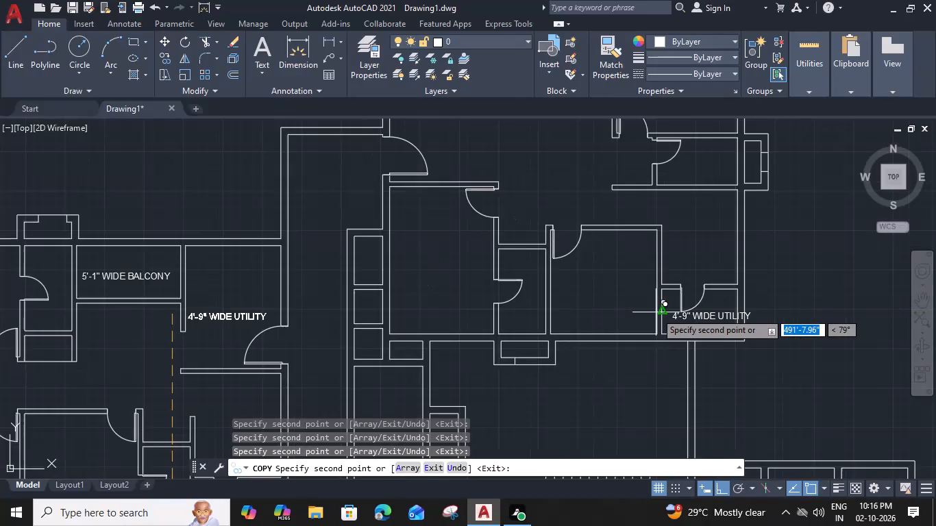
{"action": "middle_click_drag", "start_coordinate": [764, 273], "coordinate": [463, 434]}
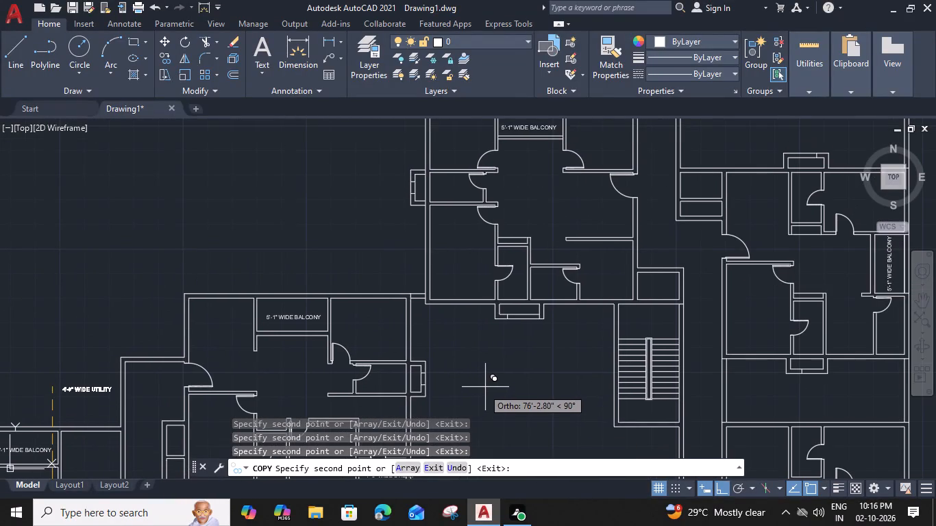
{"action": "scroll", "coordinate": [646, 292], "scroll_direction": "up", "scroll_amount": 3}
{"action": "scroll", "coordinate": [645, 290], "scroll_direction": "down", "scroll_amount": 2}
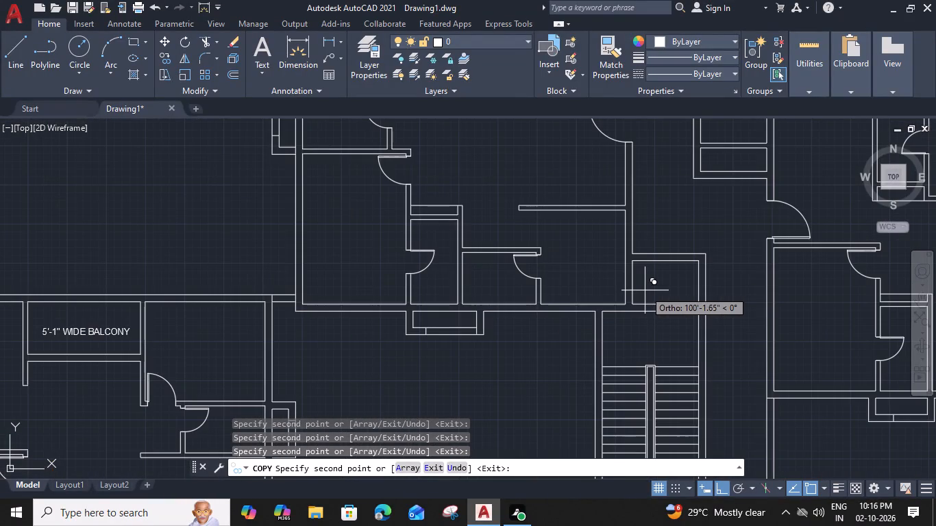
{"action": "scroll", "coordinate": [473, 281], "scroll_direction": "up", "scroll_amount": 3}
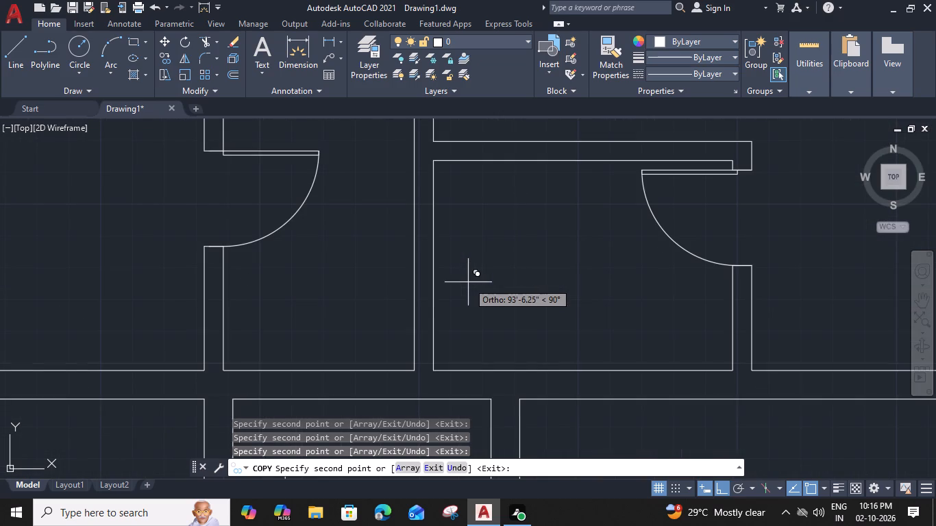
{"action": "left_click", "coordinate": [431, 286]}
Place a last copy of the utility label at the south wall of the narrow utility below the northern east-wing apartment's vertical balcony.
{"action": "scroll", "coordinate": [593, 281], "scroll_direction": "down", "scroll_amount": 3}
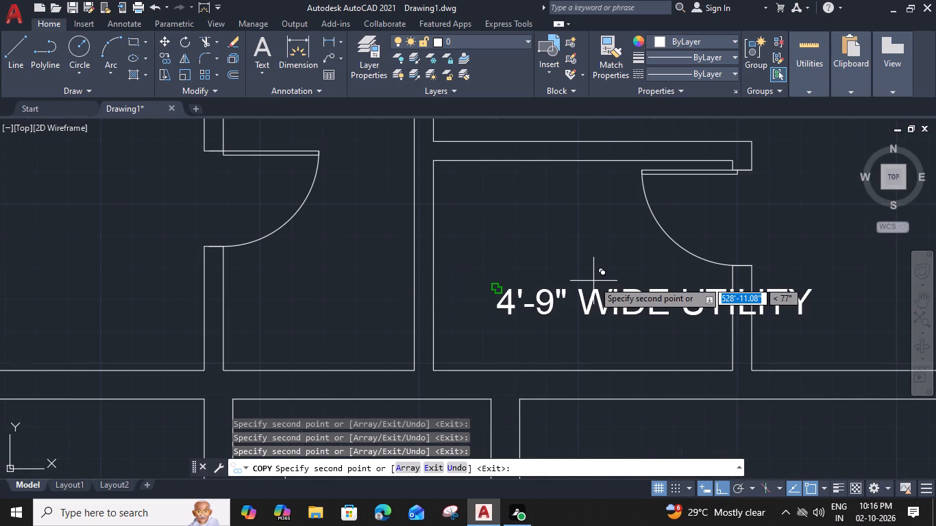
{"action": "scroll", "coordinate": [600, 281], "scroll_direction": "down", "scroll_amount": 3}
{"action": "middle_click_drag", "start_coordinate": [686, 268], "coordinate": [458, 278]}
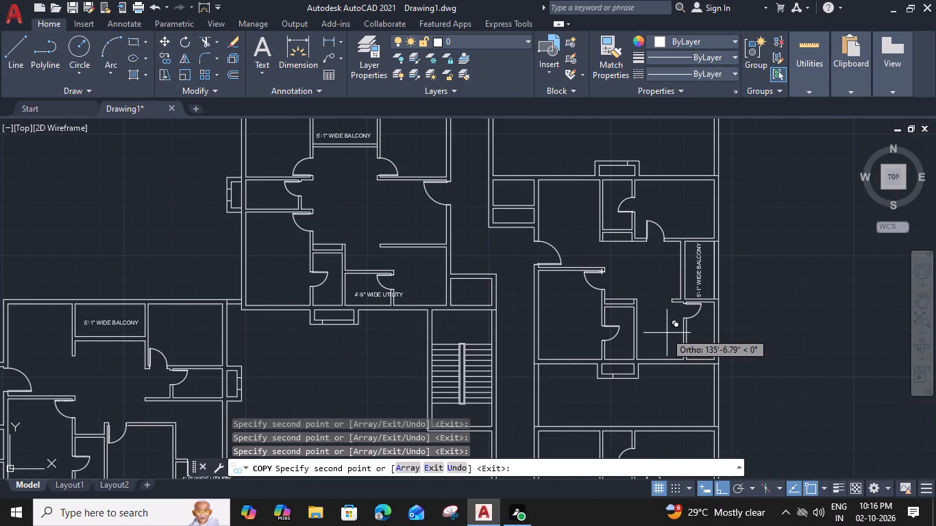
{"action": "left_click", "coordinate": [698, 360]}
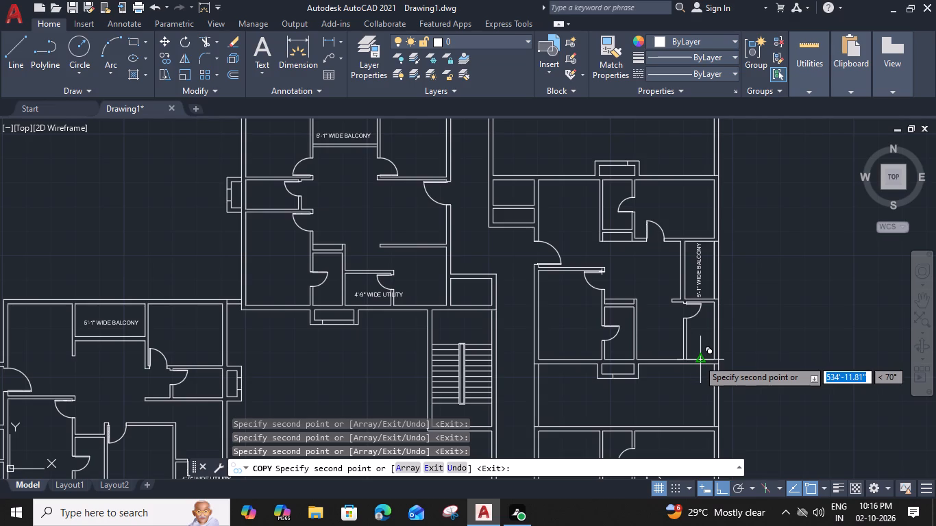
{"action": "key", "text": "Escape"}
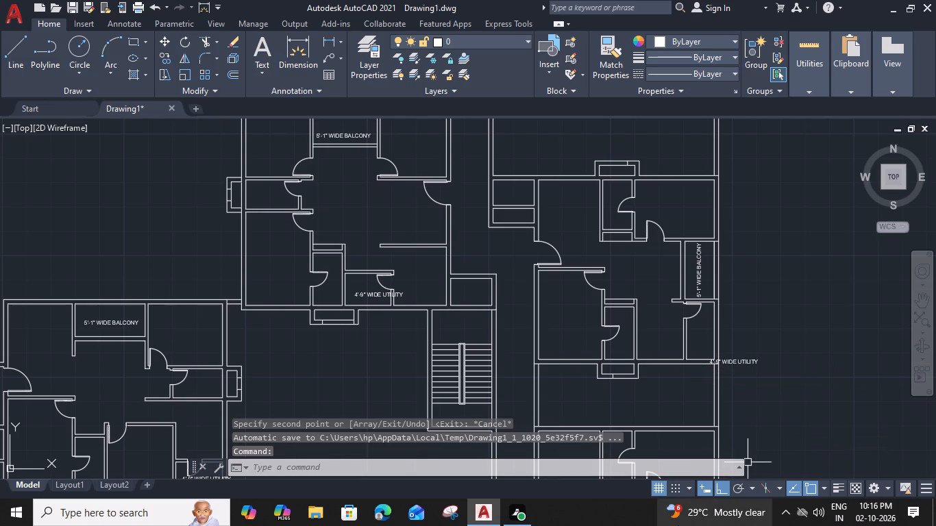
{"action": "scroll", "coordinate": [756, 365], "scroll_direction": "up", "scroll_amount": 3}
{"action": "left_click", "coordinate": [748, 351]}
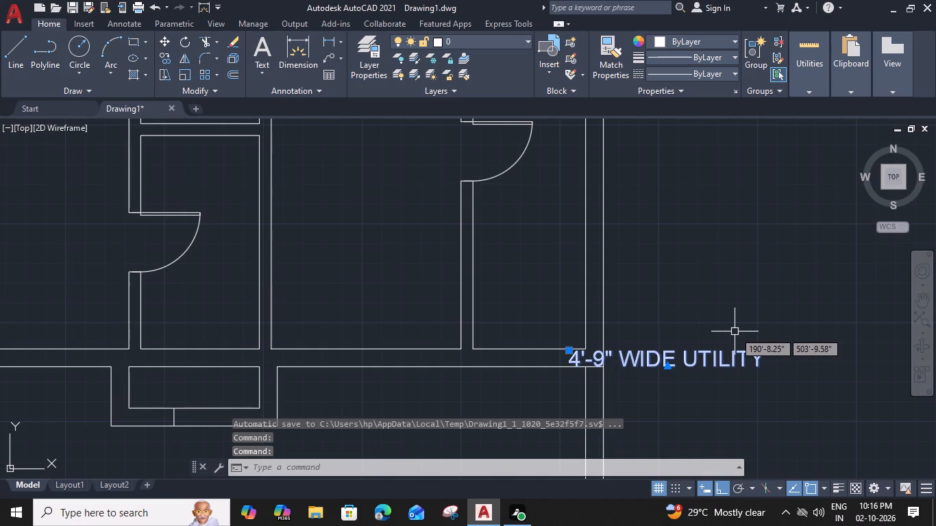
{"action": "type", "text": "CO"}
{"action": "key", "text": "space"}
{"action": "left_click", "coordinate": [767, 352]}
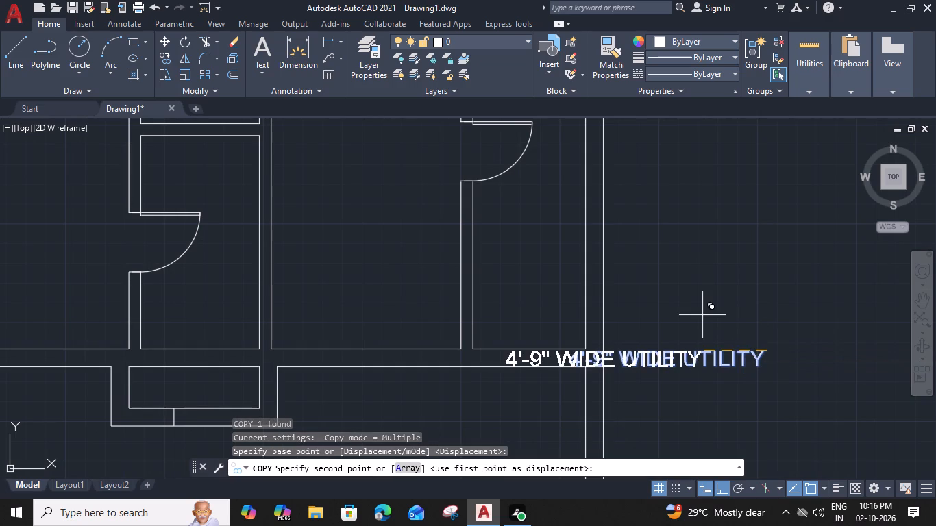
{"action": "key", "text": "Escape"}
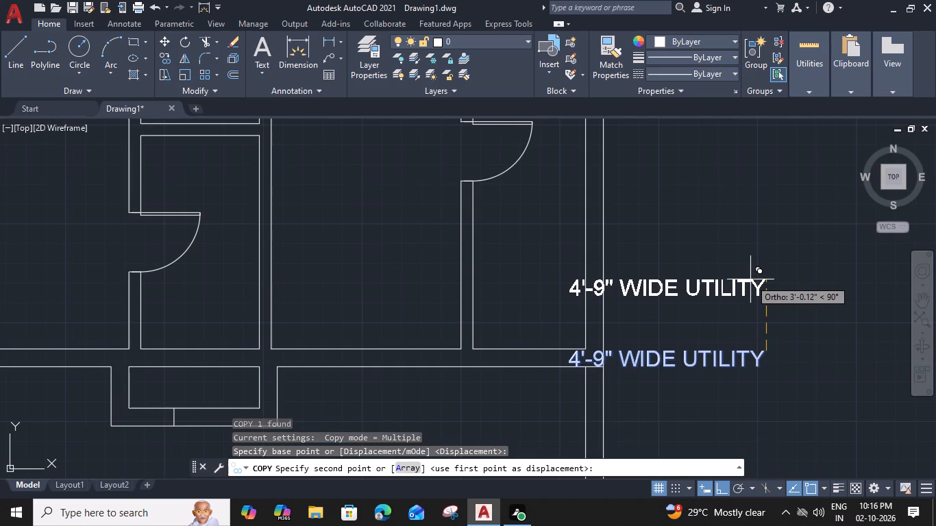
Rotate the 4'-9" WIDE UTILITY label at the northern east-wing apartment by 90° about its lower east end.
{"action": "left_click", "coordinate": [758, 354]}
{"action": "type", "text": "RO"}
{"action": "key", "text": "space"}
{"action": "left_click", "coordinate": [766, 351]}
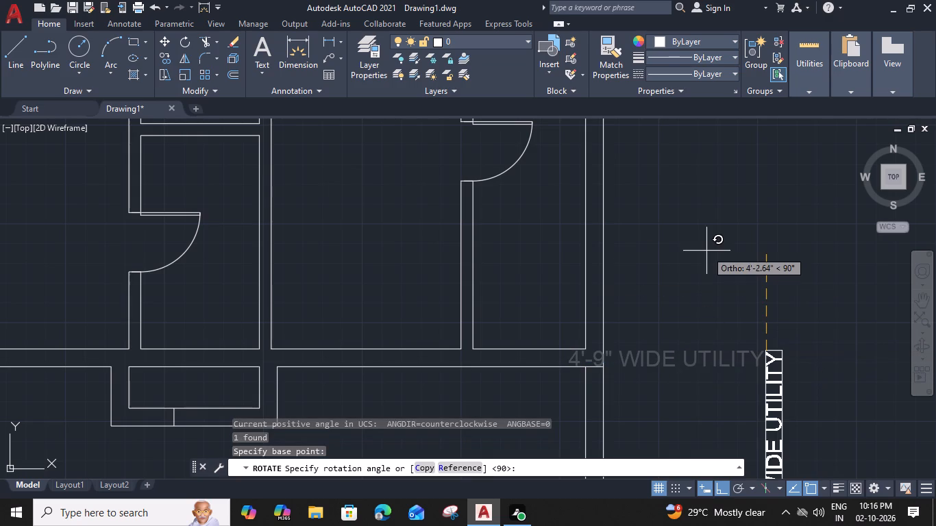
{"action": "scroll", "coordinate": [761, 318], "scroll_direction": "up", "scroll_amount": 3}
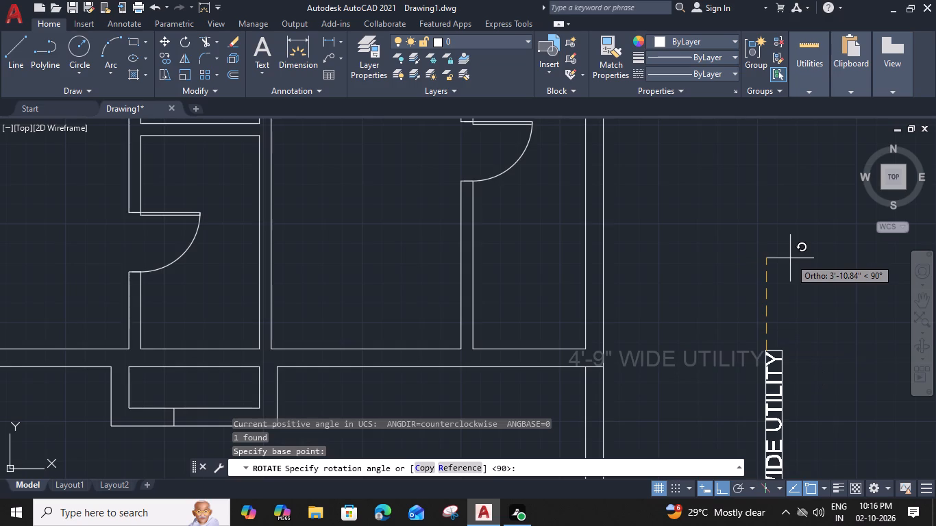
{"action": "left_click", "coordinate": [778, 341]}
Move the rotated utility label west to line up with the narrow utility below the northern east-wing apartment's vertical balcony.
{"action": "scroll", "coordinate": [777, 339], "scroll_direction": "down", "scroll_amount": 4}
{"action": "left_click", "coordinate": [785, 378]}
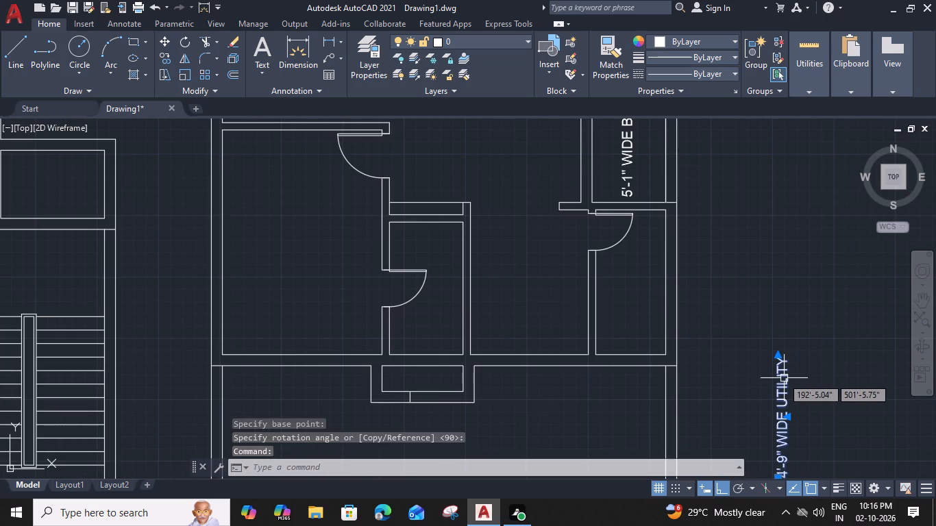
{"action": "key", "text": "m"}
{"action": "key", "text": "space"}
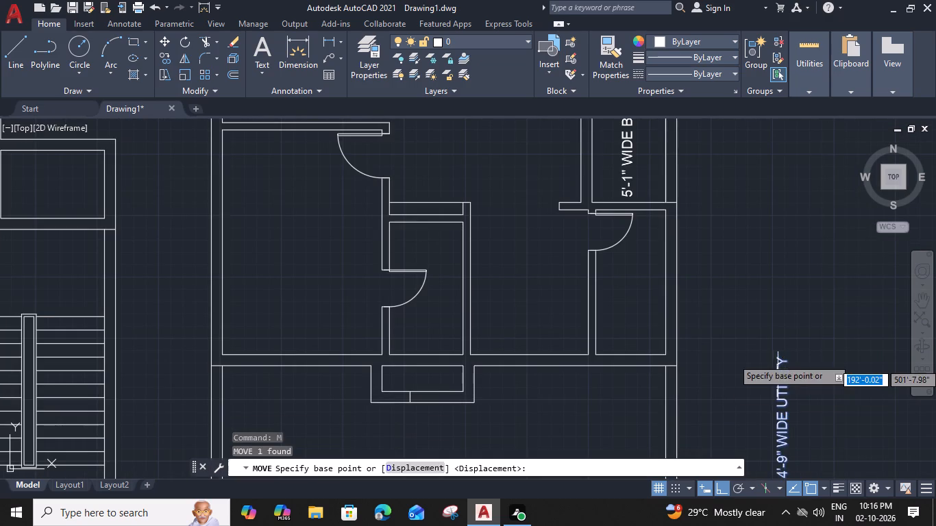
{"action": "left_click", "coordinate": [776, 355]}
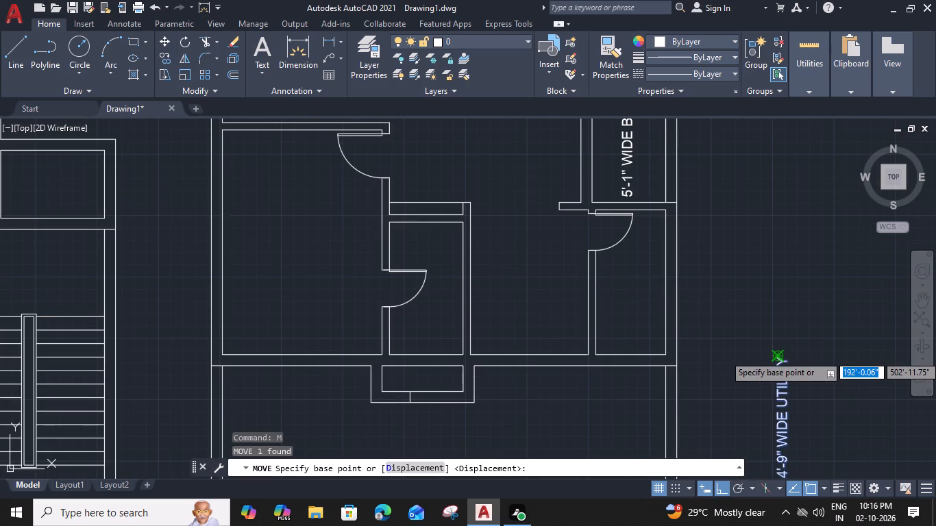
{"action": "left_click", "coordinate": [628, 342]}
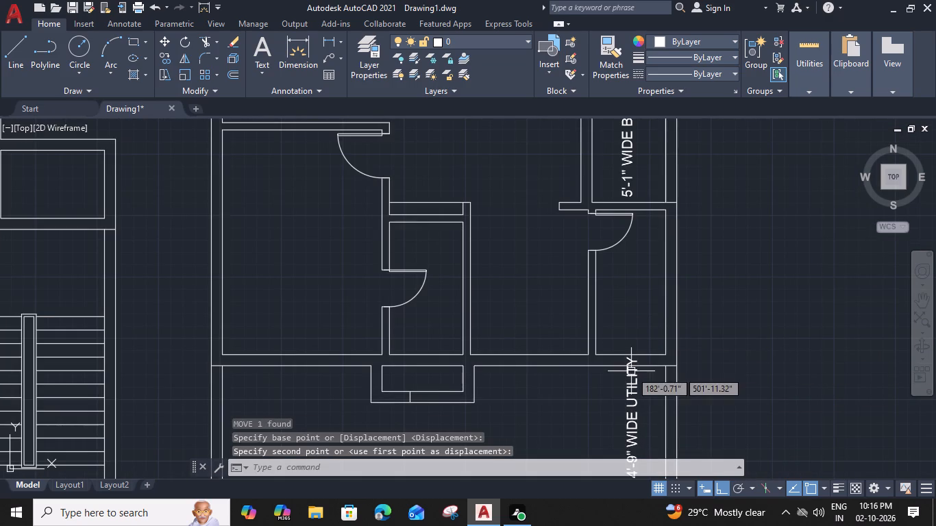
Move the vertical utility label north into the narrow utility of the northern east-wing apartment.
{"action": "left_click", "coordinate": [631, 372]}
{"action": "type", "text": "M"}
{"action": "key", "text": "space"}
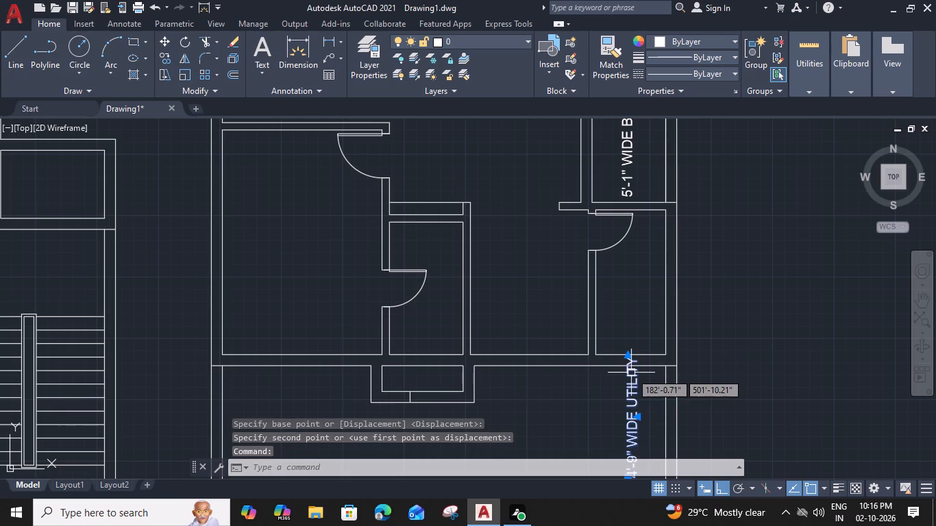
{"action": "scroll", "coordinate": [625, 353], "scroll_direction": "up", "scroll_amount": 3}
{"action": "left_click", "coordinate": [635, 372]}
{"action": "scroll", "coordinate": [637, 321], "scroll_direction": "down", "scroll_amount": 3}
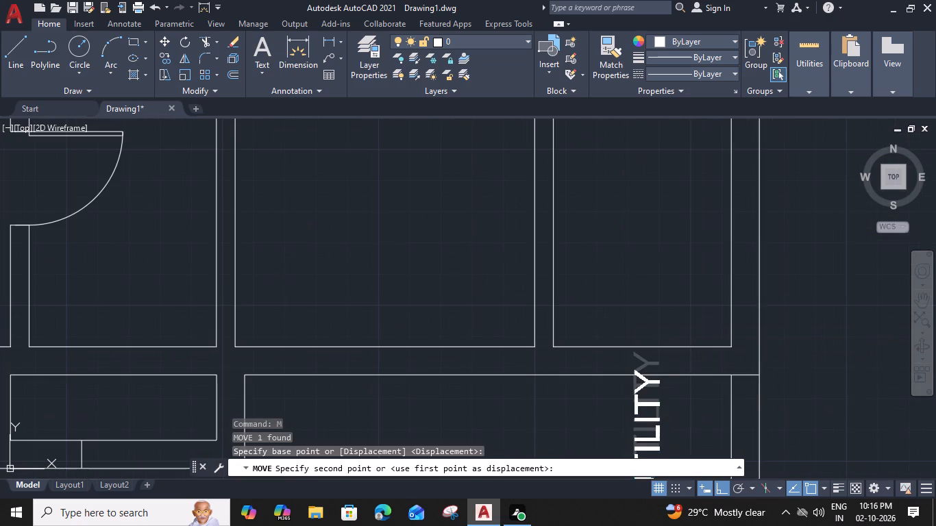
{"action": "middle_click_drag", "start_coordinate": [632, 244], "coordinate": [605, 401]}
{"action": "scroll", "coordinate": [608, 387], "scroll_direction": "down", "scroll_amount": 2}
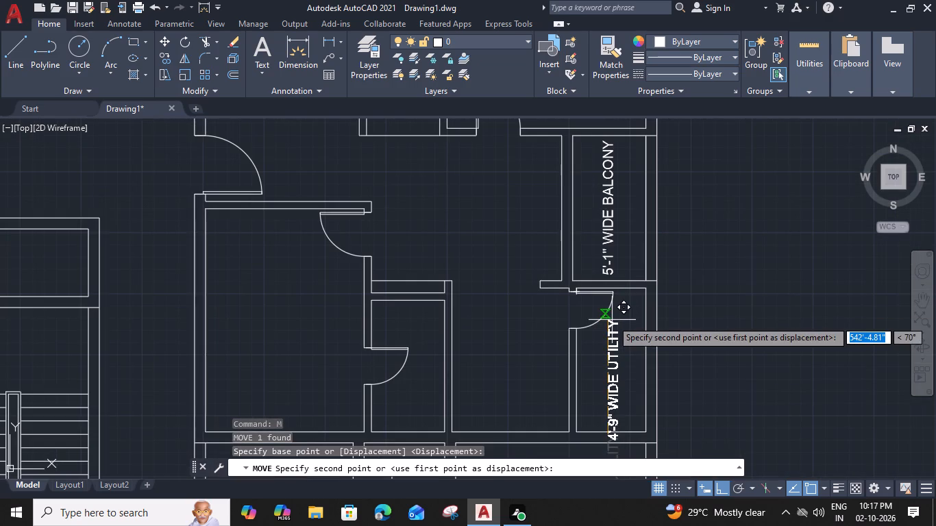
{"action": "scroll", "coordinate": [612, 320], "scroll_direction": "up", "scroll_amount": 1}
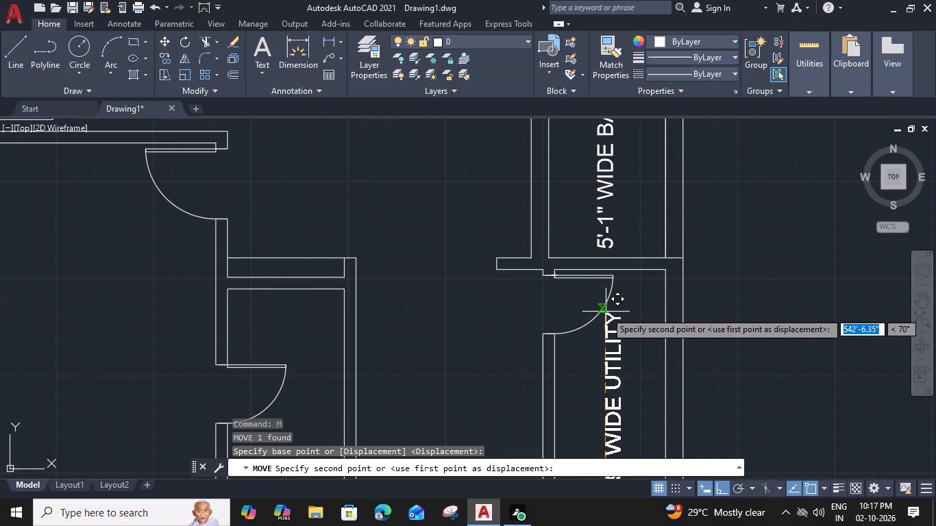
{"action": "left_click", "coordinate": [606, 311]}
Shift the vertical utility label about 1'-2" east and about 6" north so it clears the door swing.
{"action": "scroll", "coordinate": [624, 341], "scroll_direction": "down", "scroll_amount": 2}
{"action": "middle_click_drag", "start_coordinate": [624, 334], "coordinate": [624, 327]}
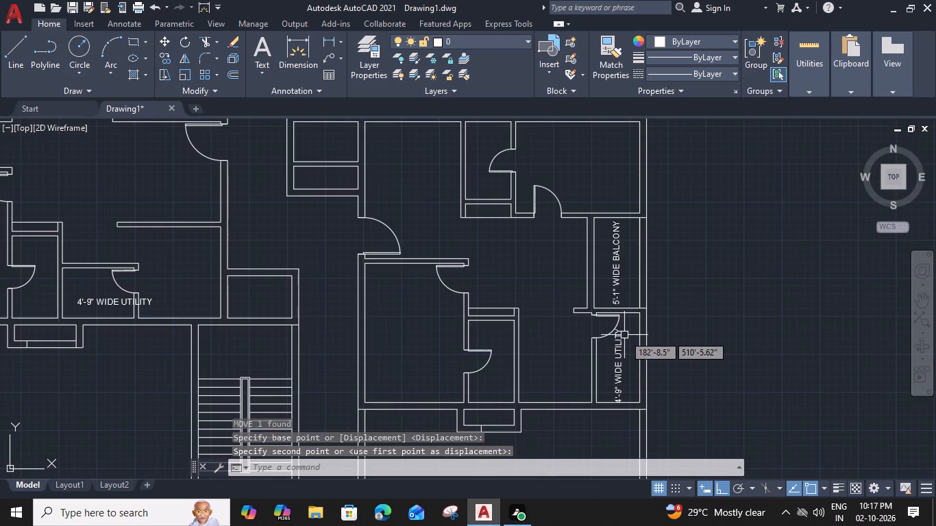
{"action": "middle_click_drag", "start_coordinate": [624, 327], "coordinate": [619, 321]}
{"action": "scroll", "coordinate": [618, 367], "scroll_direction": "up", "scroll_amount": 2}
{"action": "left_click", "coordinate": [608, 350]}
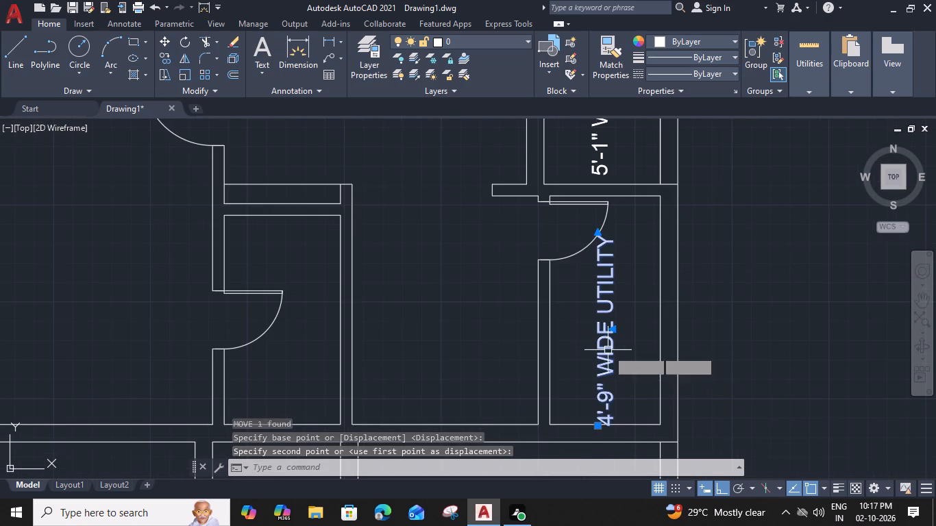
{"action": "type", "text": "M"}
{"action": "key", "text": "space"}
{"action": "left_click", "coordinate": [608, 350]}
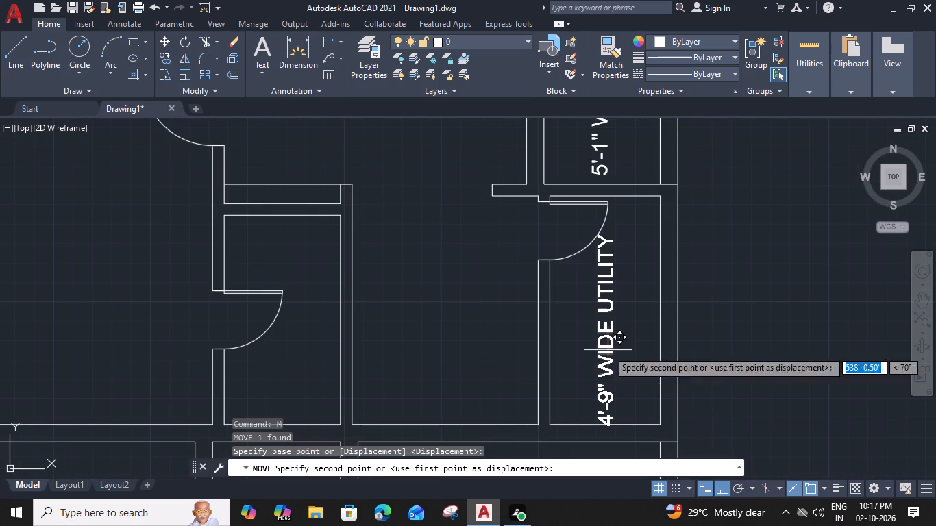
{"action": "left_click", "coordinate": [635, 353]}
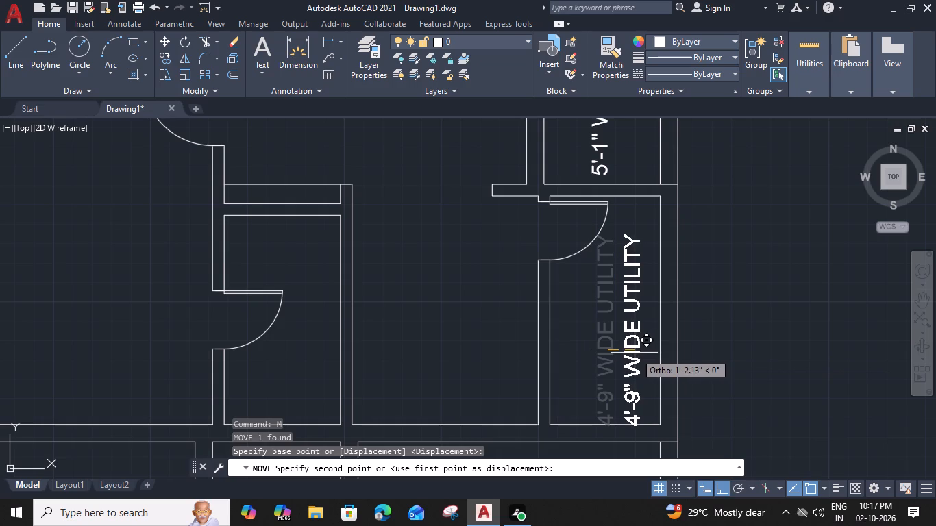
{"action": "left_click", "coordinate": [633, 313]}
{"action": "key", "text": "m"}
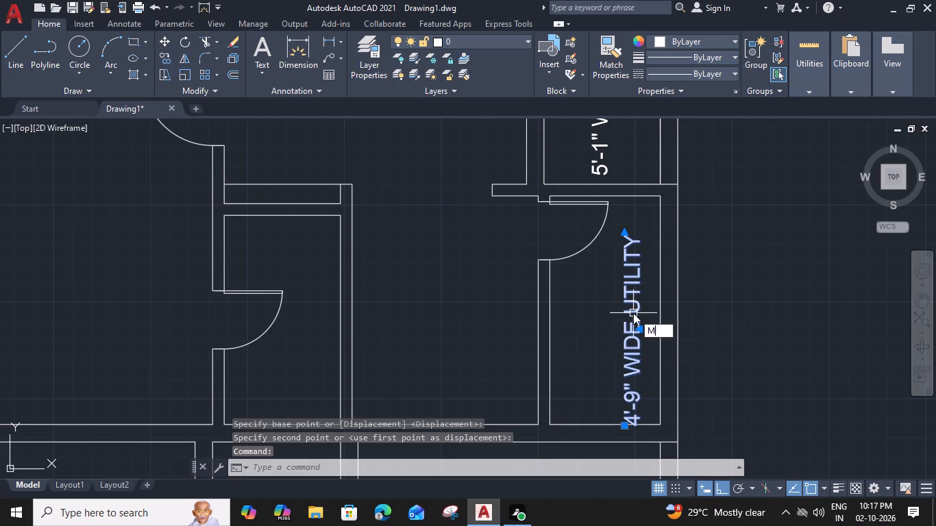
{"action": "key", "text": "space"}
{"action": "left_click", "coordinate": [627, 232]}
{"action": "left_click", "coordinate": [628, 221]}
Move the vertical utility label to the next east-wing apartment south, from its utility's east wall midpoint to the matching midpoint there.
{"action": "scroll", "coordinate": [635, 263], "scroll_direction": "down", "scroll_amount": 3}
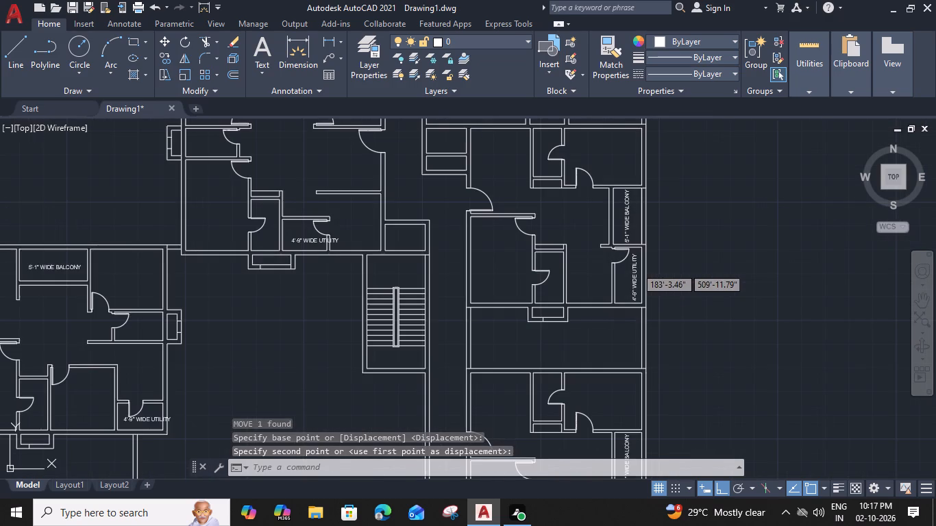
{"action": "left_click", "coordinate": [633, 285]}
{"action": "type", "text": "M"}
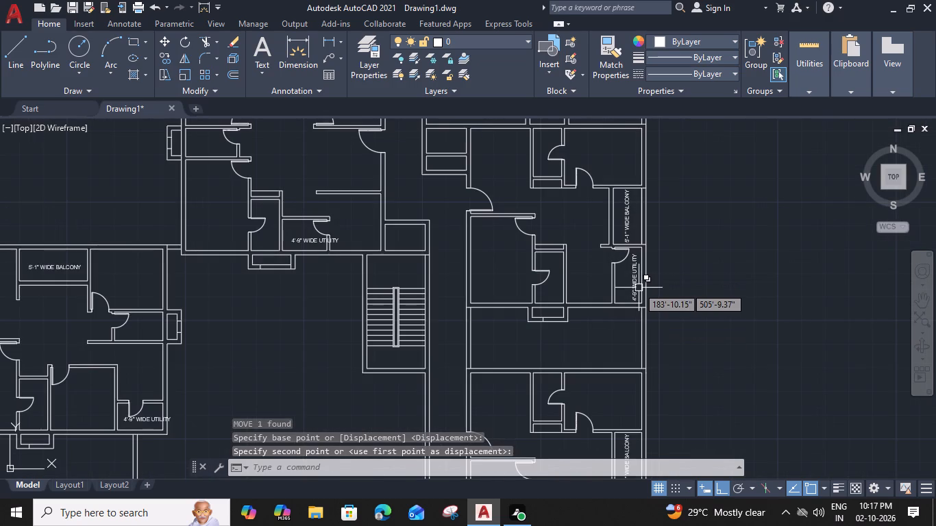
{"action": "key", "text": "space"}
{"action": "scroll", "coordinate": [646, 274], "scroll_direction": "up", "scroll_amount": 3}
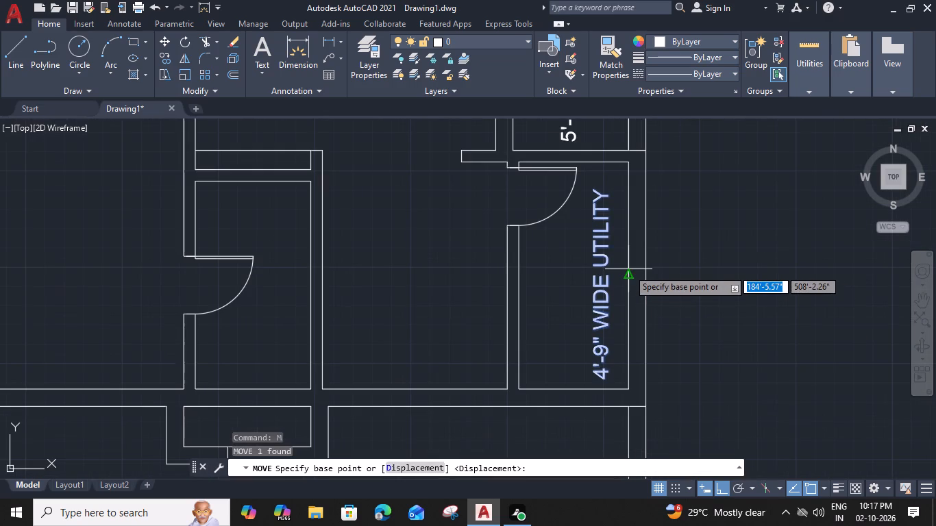
{"action": "left_click", "coordinate": [628, 274]}
{"action": "scroll", "coordinate": [629, 274], "scroll_direction": "down", "scroll_amount": 3}
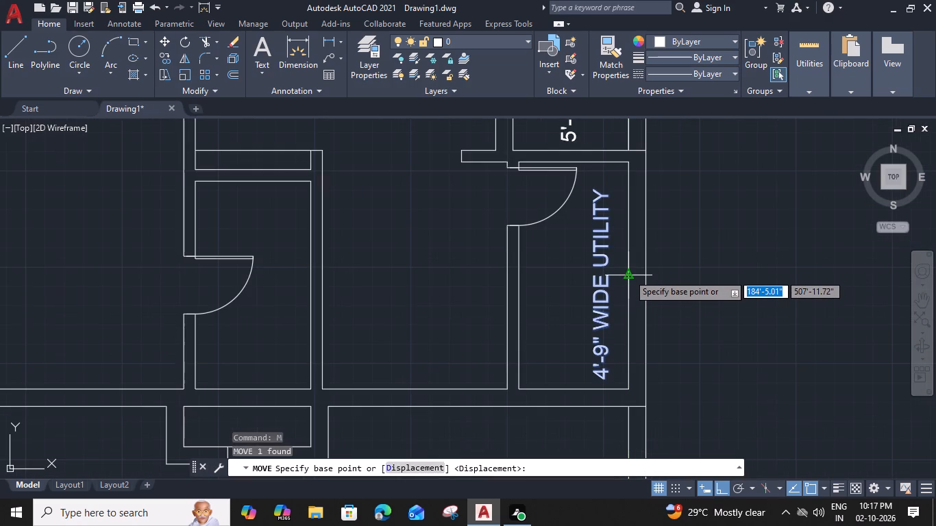
{"action": "middle_click_drag", "start_coordinate": [632, 354], "coordinate": [636, 136]}
{"action": "middle_click_drag", "start_coordinate": [632, 274], "coordinate": [631, 182]}
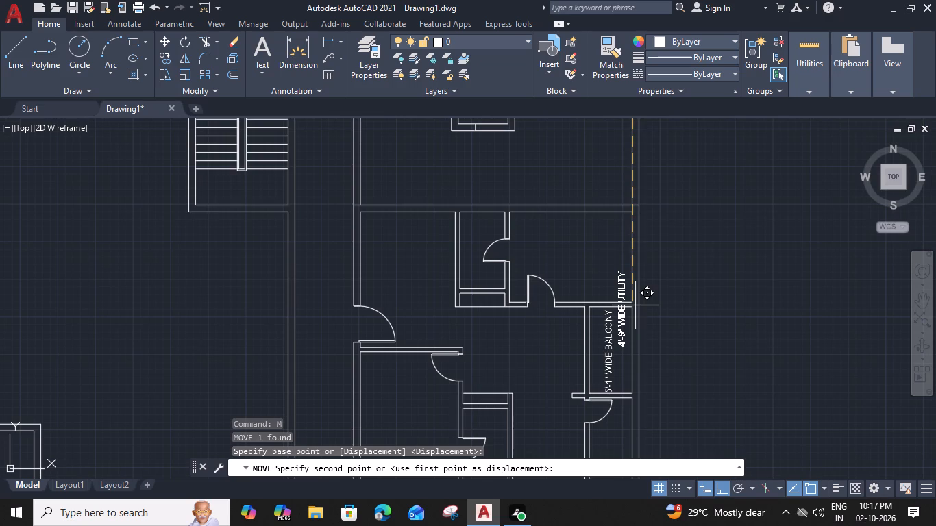
{"action": "scroll", "coordinate": [623, 346], "scroll_direction": "up", "scroll_amount": 2}
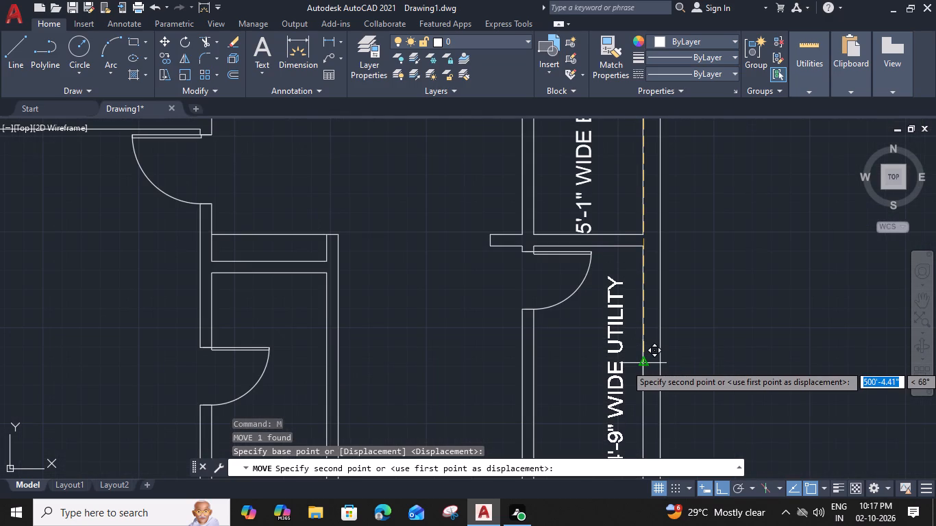
{"action": "left_click", "coordinate": [641, 364]}
Move the southeast corner apartment's 4'-9" WIDE UTILITY label slightly east, past the door leaf.
{"action": "scroll", "coordinate": [640, 360], "scroll_direction": "down", "scroll_amount": 3}
{"action": "middle_click_drag", "start_coordinate": [661, 404], "coordinate": [641, 157]}
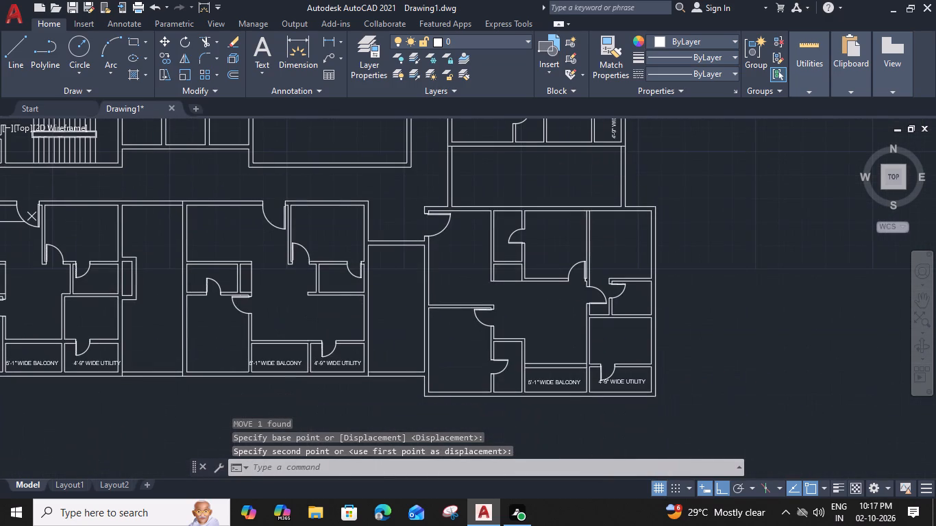
{"action": "key", "text": "Escape"}
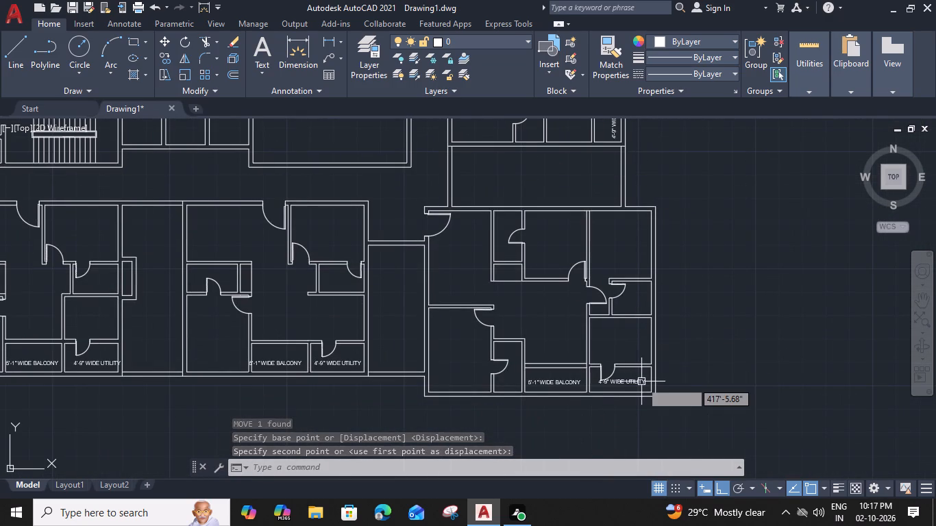
{"action": "scroll", "coordinate": [641, 384], "scroll_direction": "up", "scroll_amount": 3}
{"action": "left_click", "coordinate": [642, 382]}
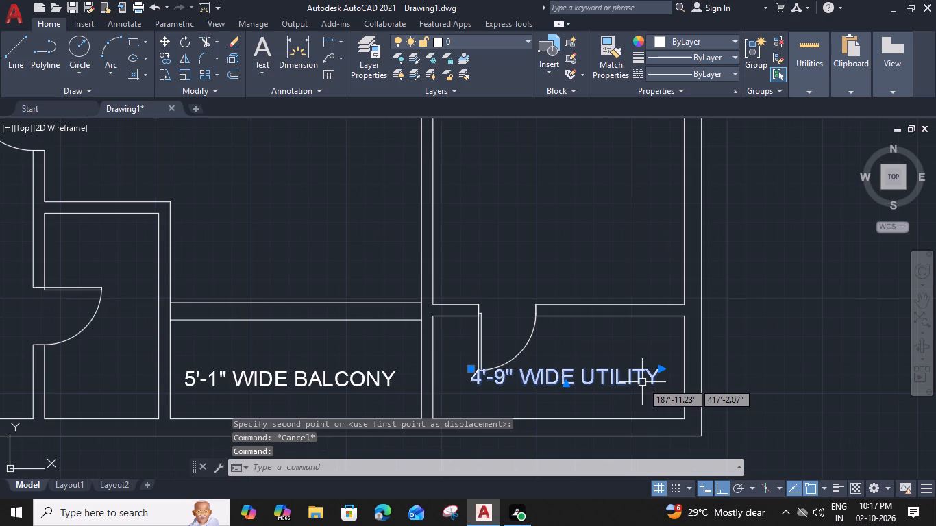
{"action": "type", "text": "M"}
{"action": "key", "text": "space"}
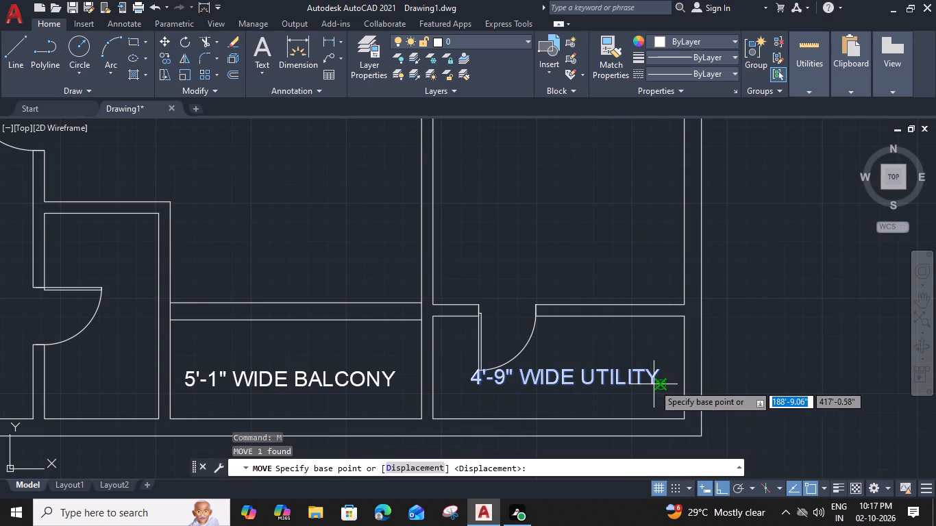
{"action": "left_click", "coordinate": [654, 384]}
{"action": "left_click", "coordinate": [676, 386]}
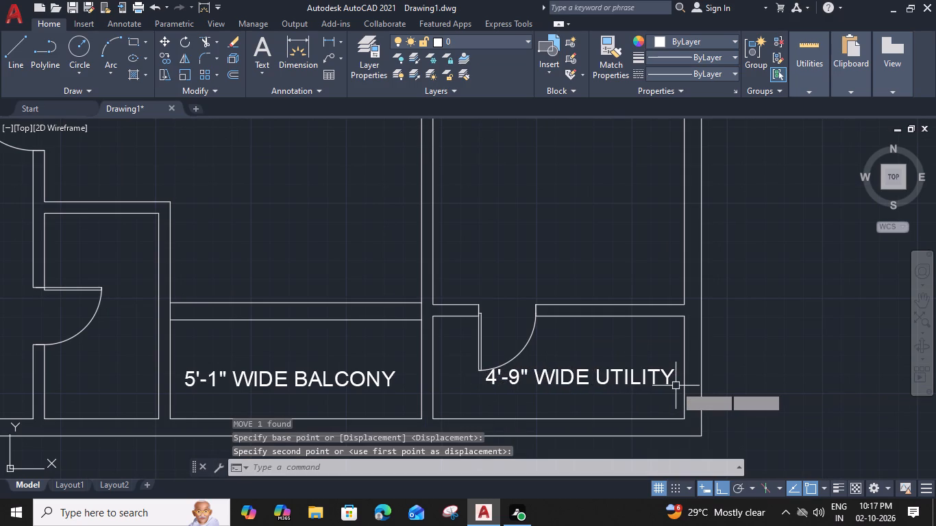
Move the southeast corner apartment's utility label slightly south, below the door swing.
{"action": "left_click", "coordinate": [615, 381]}
{"action": "type", "text": "M"}
{"action": "key", "text": "space"}
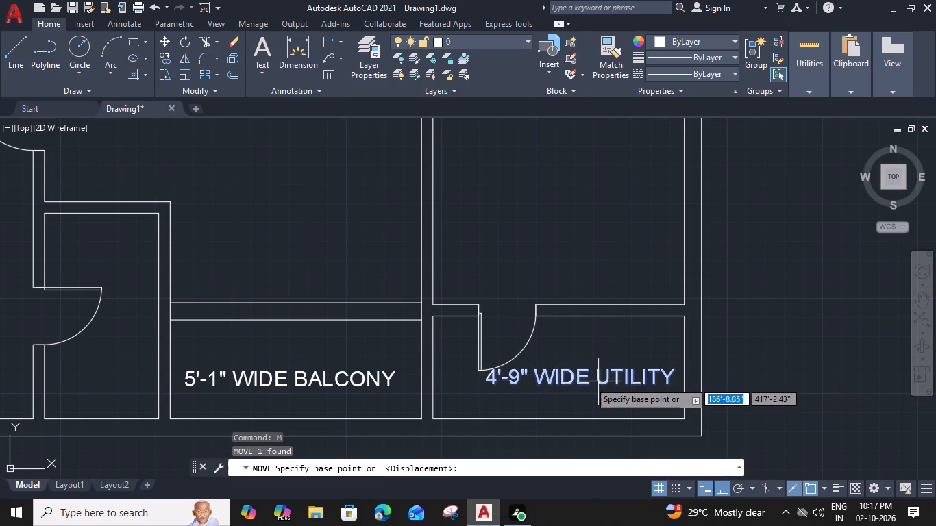
{"action": "left_click", "coordinate": [487, 380]}
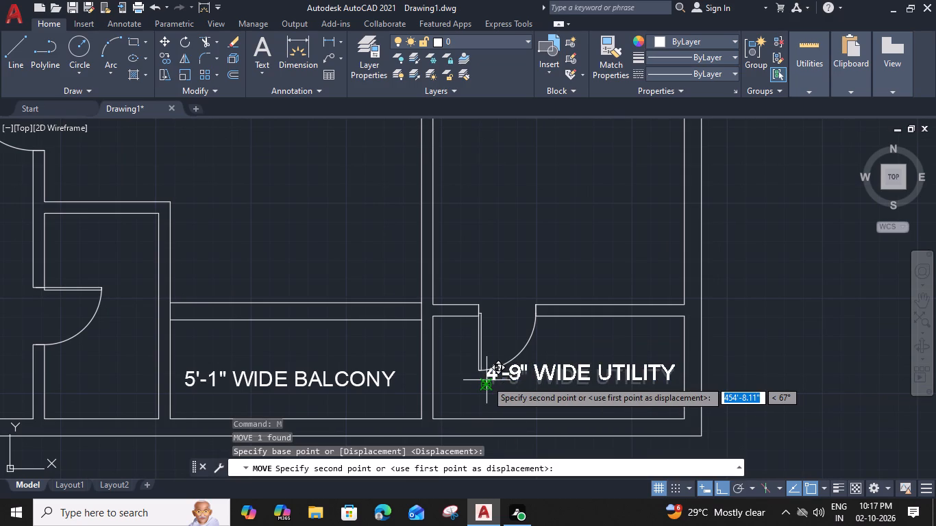
{"action": "scroll", "coordinate": [485, 399], "scroll_direction": "up", "scroll_amount": 3}
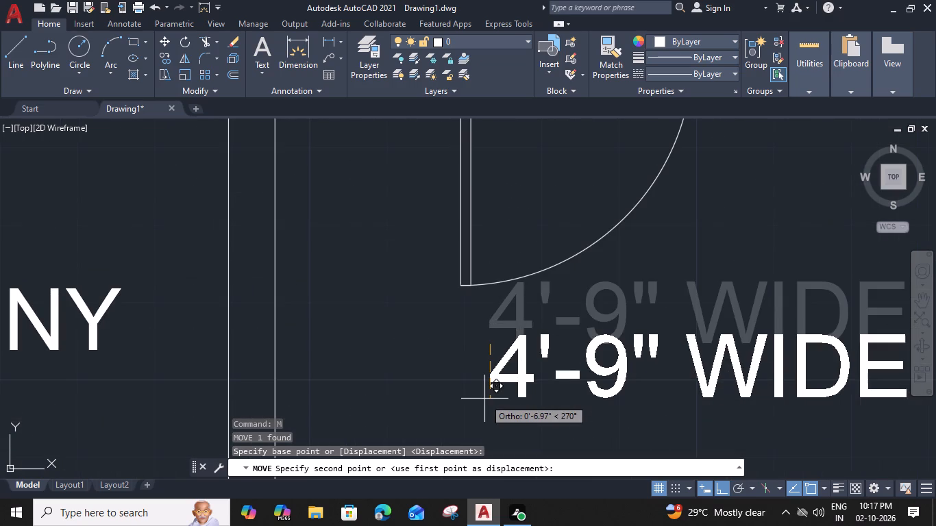
{"action": "left_click", "coordinate": [489, 410]}
Move the 5'-1" WIDE BALCONY label slightly east, off the balcony's west wall, in the south-row apartment beside the southeast corner one.
{"action": "scroll", "coordinate": [489, 407], "scroll_direction": "down", "scroll_amount": 3}
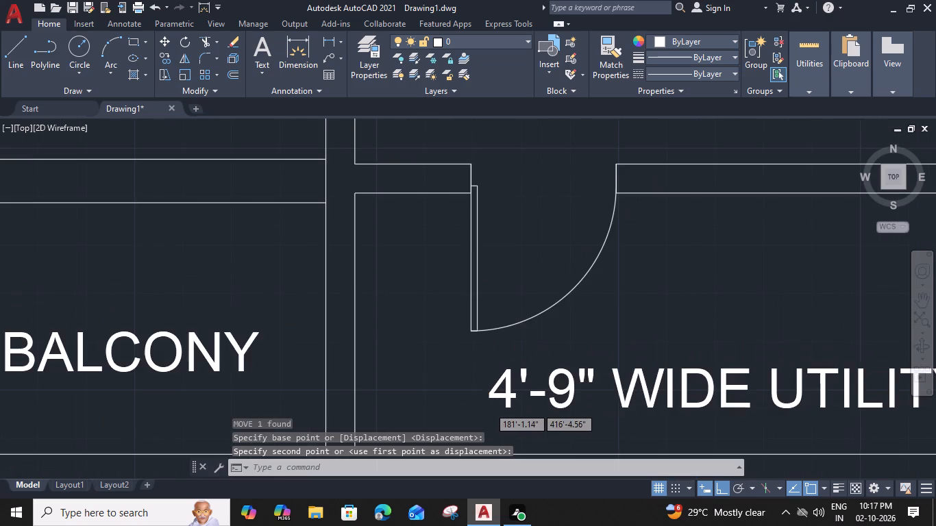
{"action": "scroll", "coordinate": [584, 405], "scroll_direction": "down", "scroll_amount": 3}
{"action": "middle_click_drag", "start_coordinate": [471, 396], "coordinate": [481, 396]}
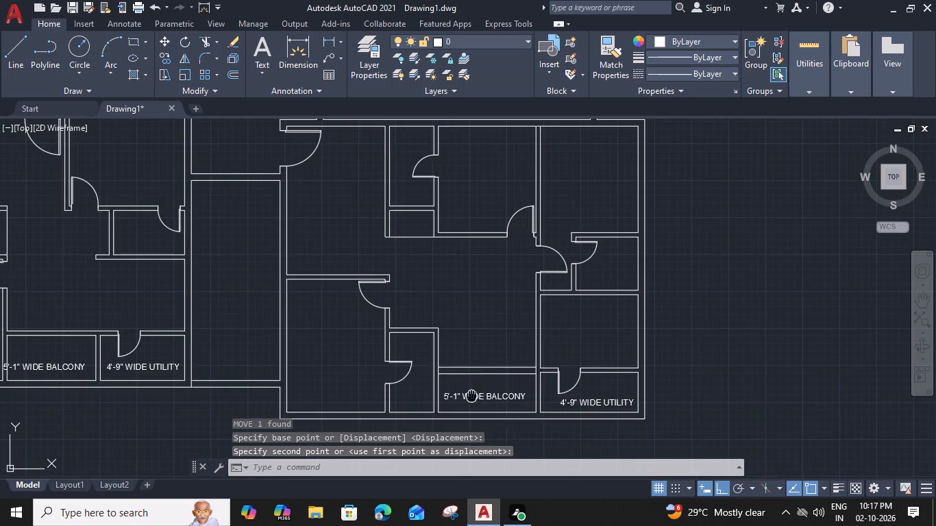
{"action": "middle_click_drag", "start_coordinate": [481, 396], "coordinate": [779, 398]}
{"action": "middle_click_drag", "start_coordinate": [432, 381], "coordinate": [637, 389]}
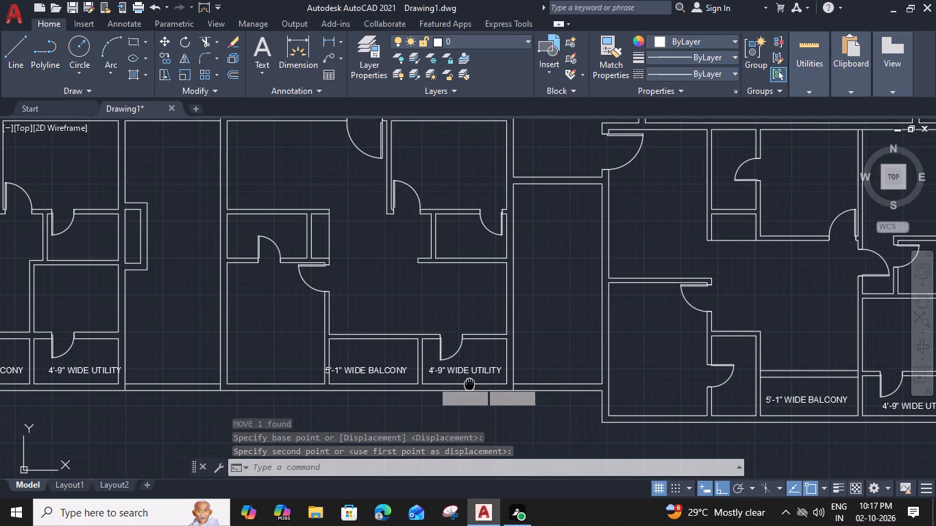
{"action": "scroll", "coordinate": [593, 387], "scroll_direction": "up", "scroll_amount": 2}
{"action": "left_click", "coordinate": [596, 374]}
{"action": "key", "text": "m"}
{"action": "key", "text": "space"}
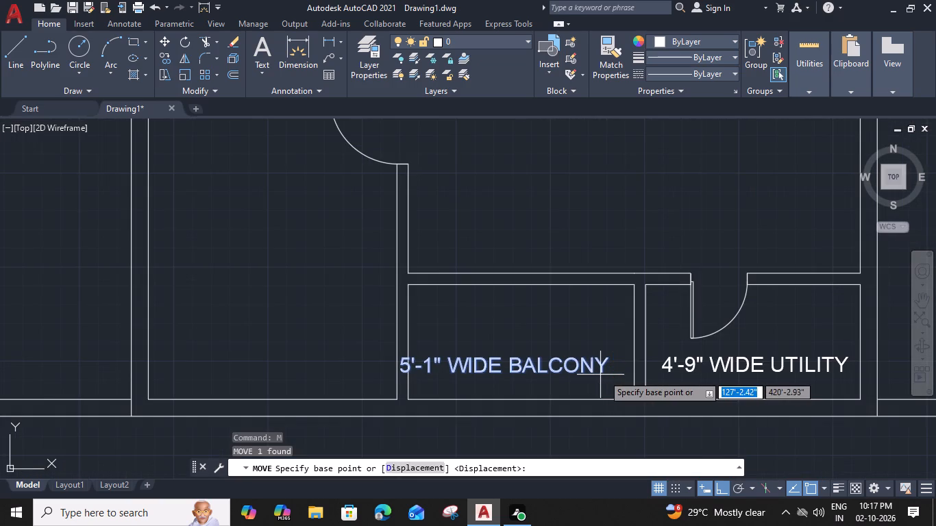
{"action": "left_click", "coordinate": [604, 375]}
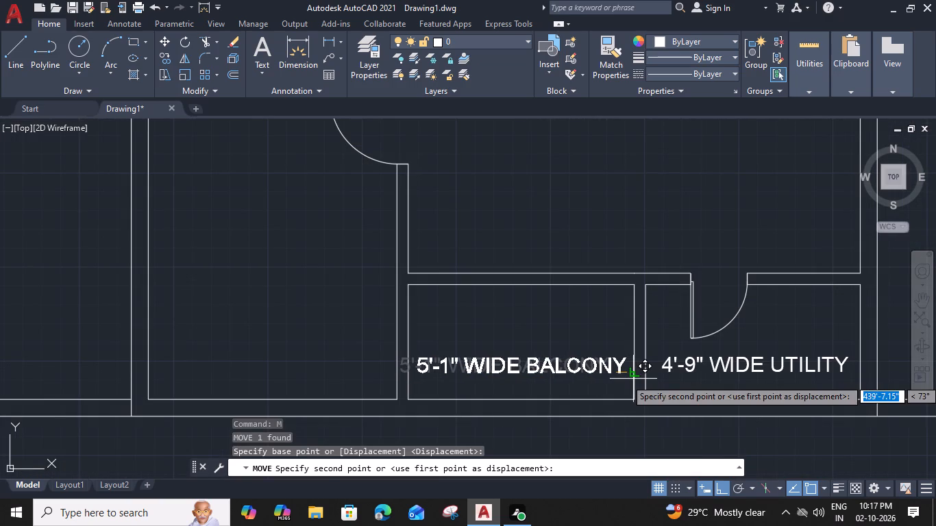
{"action": "scroll", "coordinate": [633, 379], "scroll_direction": "up", "scroll_amount": 2}
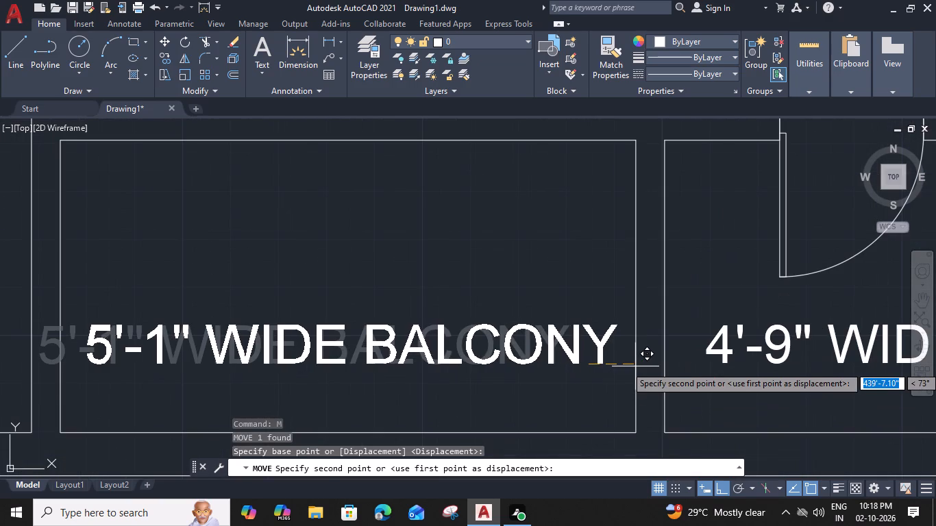
{"action": "left_click", "coordinate": [635, 366]}
Move the 5'-1" WIDE BALCONY label slightly east within its balcony in the next south-row apartment to the west.
{"action": "scroll", "coordinate": [635, 366], "scroll_direction": "down", "scroll_amount": 3}
{"action": "middle_click_drag", "start_coordinate": [545, 373], "coordinate": [594, 369]}
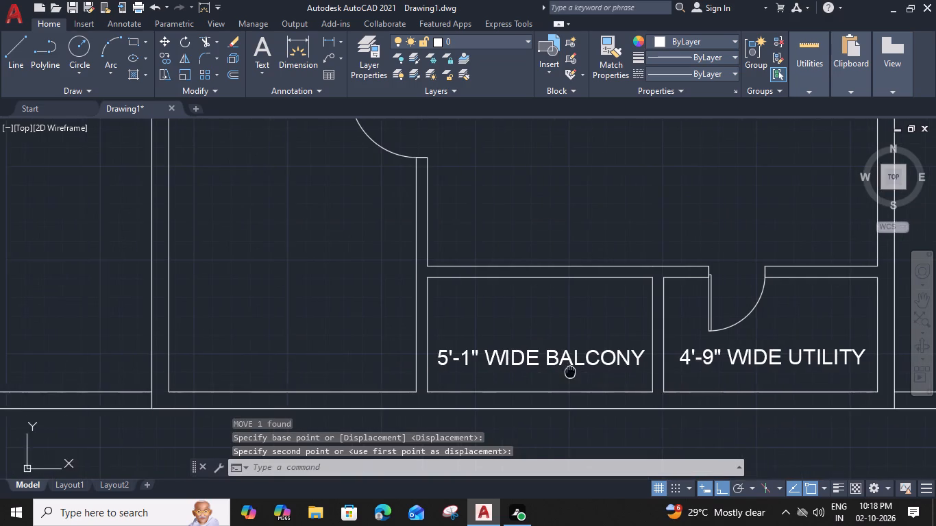
{"action": "middle_click_drag", "start_coordinate": [594, 369], "coordinate": [785, 364]}
{"action": "scroll", "coordinate": [593, 357], "scroll_direction": "down", "scroll_amount": 3}
{"action": "middle_click_drag", "start_coordinate": [460, 345], "coordinate": [475, 345]}
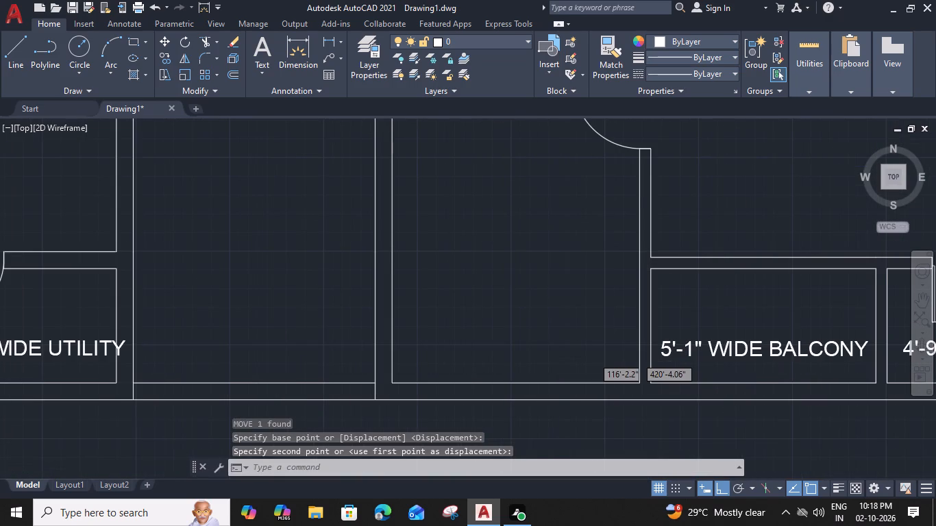
{"action": "middle_click_drag", "start_coordinate": [475, 345], "coordinate": [691, 346]}
{"action": "scroll", "coordinate": [652, 367], "scroll_direction": "up", "scroll_amount": 4}
{"action": "left_click", "coordinate": [628, 318]}
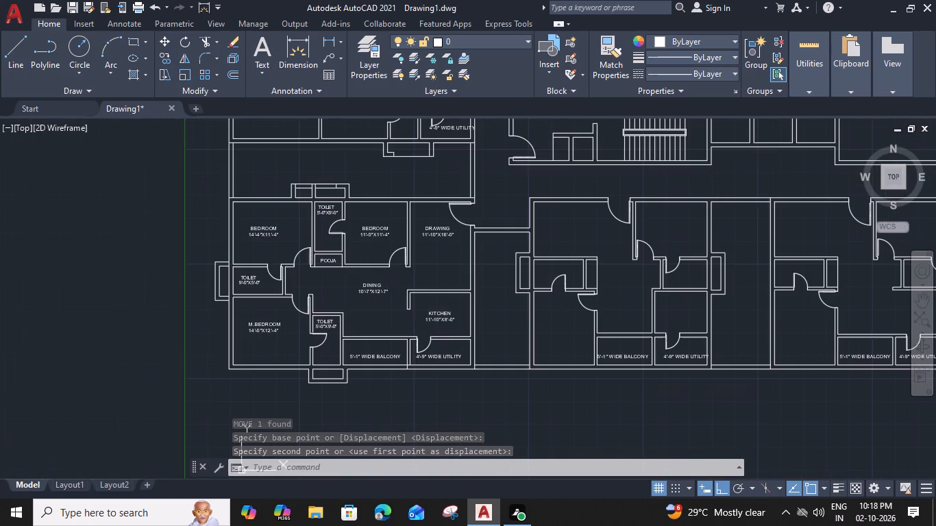
{"action": "type", "text": "M"}
{"action": "key", "text": "space"}
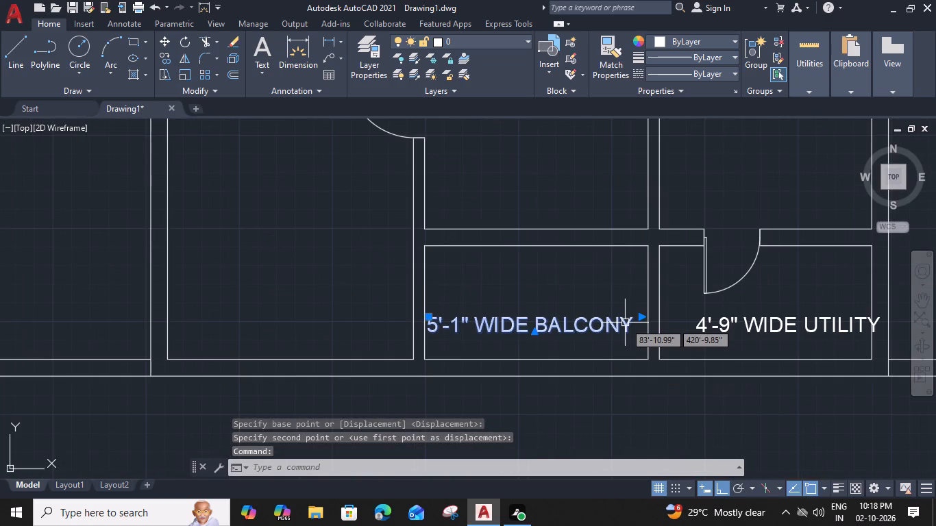
{"action": "scroll", "coordinate": [633, 336], "scroll_direction": "up", "scroll_amount": 3}
{"action": "left_click", "coordinate": [612, 331]}
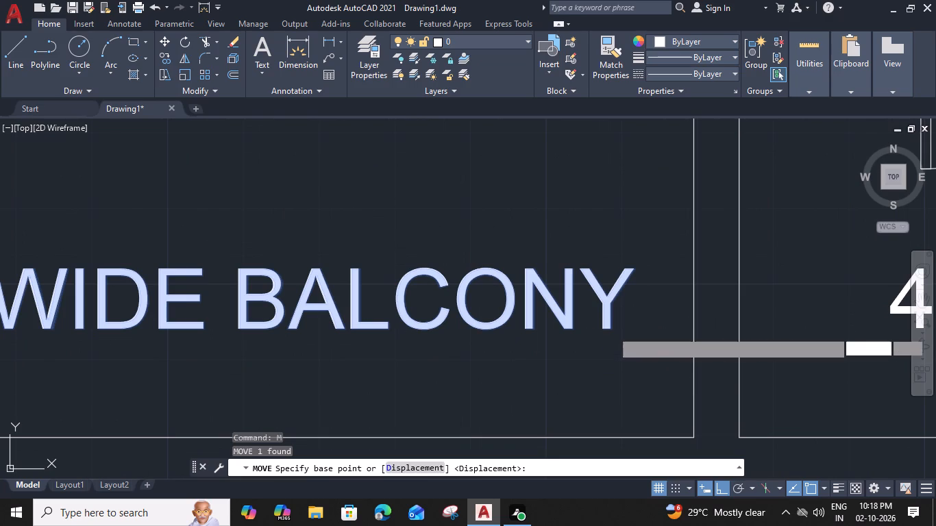
{"action": "left_click", "coordinate": [652, 331]}
Move the 4'-9" WIDE UTILITY label about 1'-3" west, inside its utility, in the apartment north of the fully labelled southwest one.
{"action": "scroll", "coordinate": [652, 331], "scroll_direction": "down", "scroll_amount": 4}
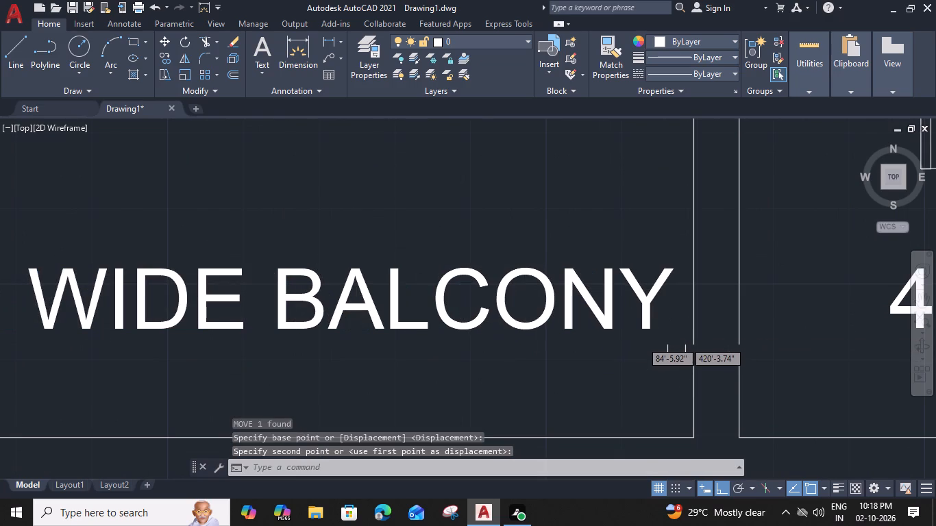
{"action": "scroll", "coordinate": [514, 344], "scroll_direction": "down", "scroll_amount": 2}
{"action": "middle_click_drag", "start_coordinate": [442, 342], "coordinate": [718, 356]}
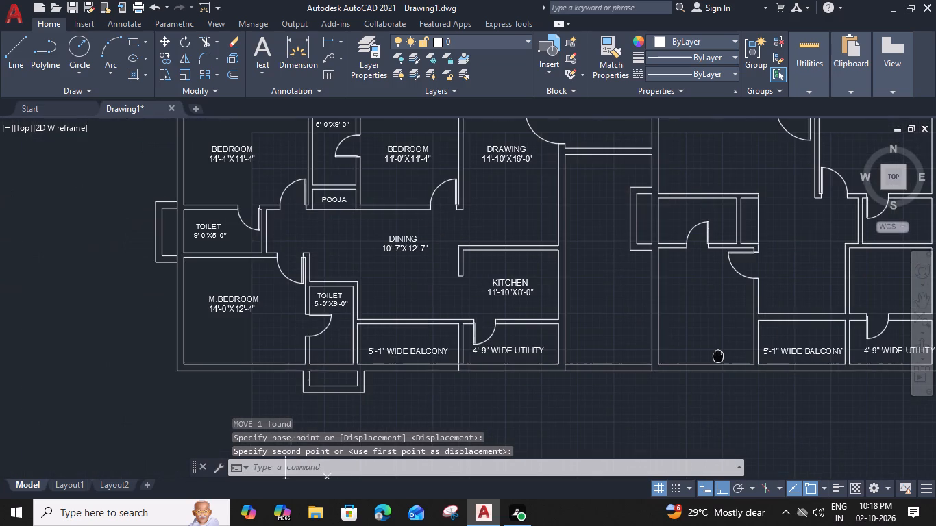
{"action": "middle_click_drag", "start_coordinate": [417, 356], "coordinate": [645, 379]}
{"action": "middle_click", "coordinate": [642, 382]}
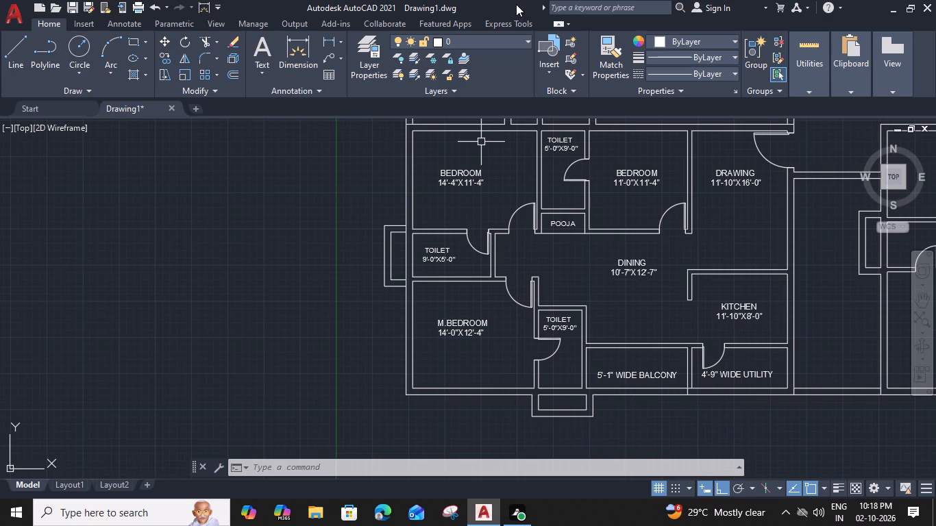
{"action": "scroll", "coordinate": [623, 248], "scroll_direction": "down", "scroll_amount": 1}
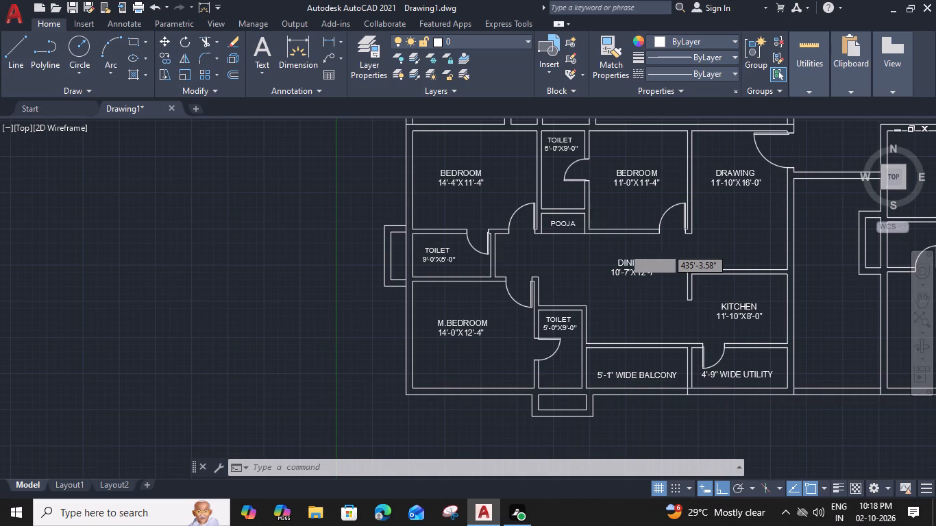
{"action": "middle_click_drag", "start_coordinate": [608, 247], "coordinate": [429, 252]}
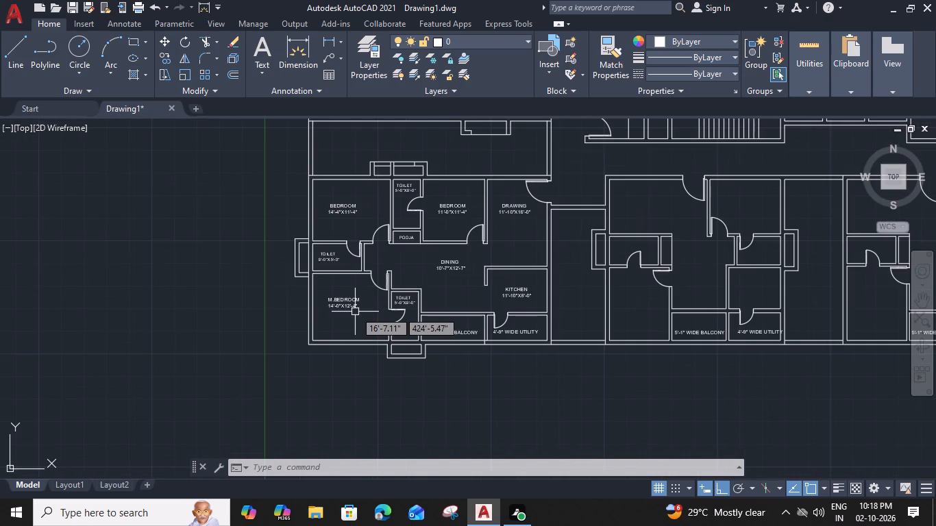
{"action": "middle_click_drag", "start_coordinate": [641, 248], "coordinate": [558, 354]}
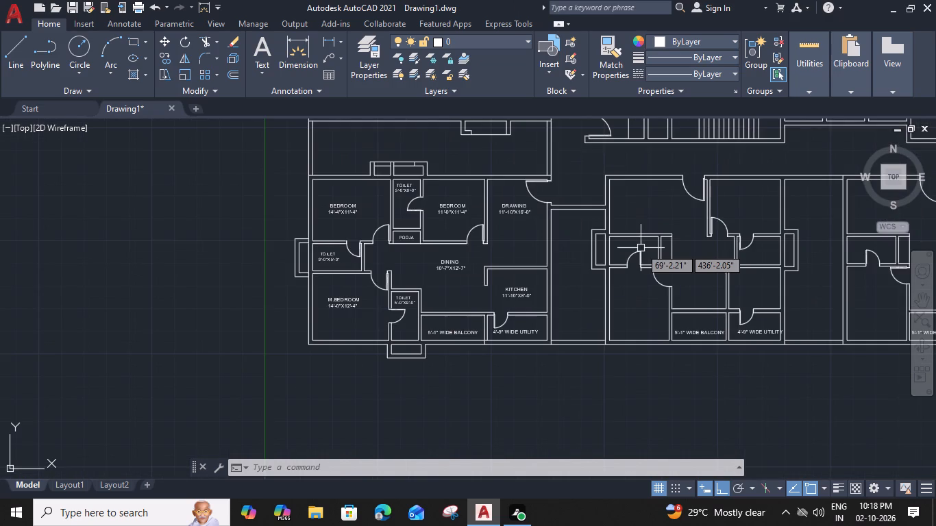
{"action": "scroll", "coordinate": [409, 212], "scroll_direction": "up", "scroll_amount": 4}
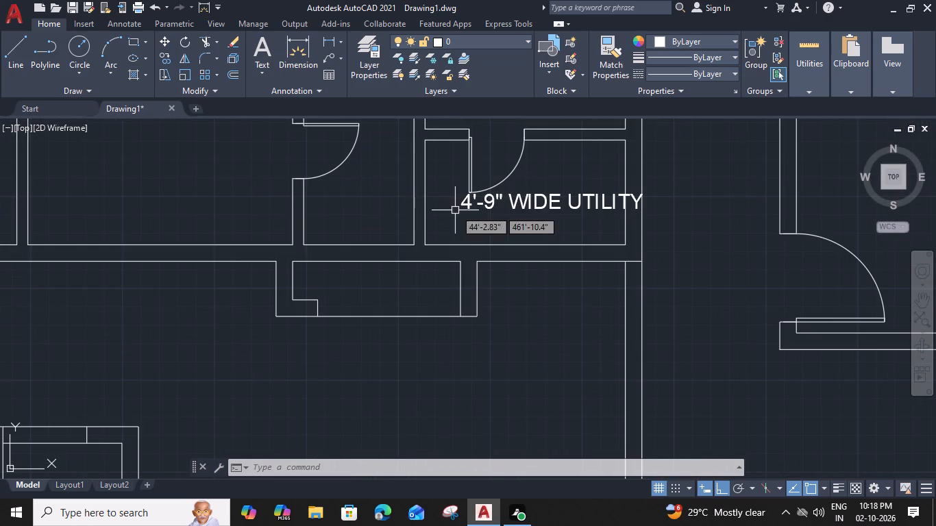
{"action": "left_click", "coordinate": [464, 203]}
{"action": "type", "text": "M"}
{"action": "key", "text": "space"}
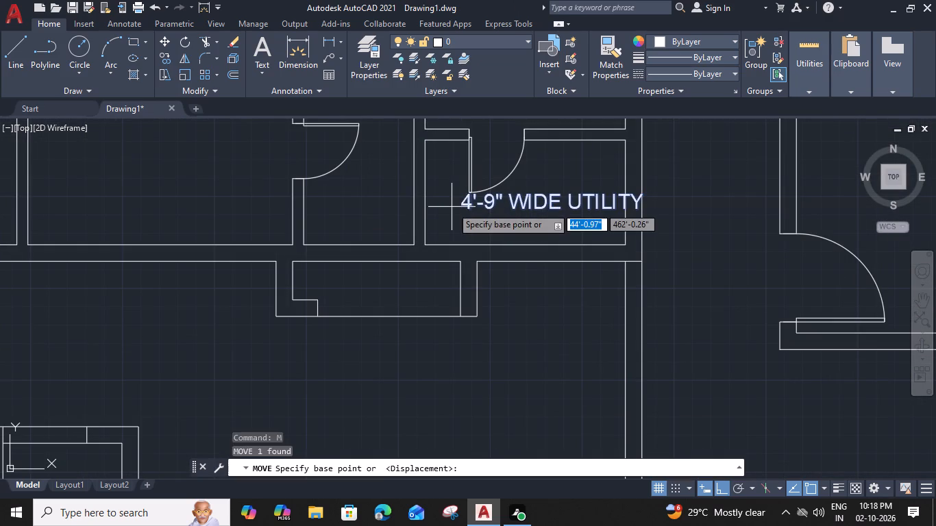
{"action": "left_click", "coordinate": [459, 206]}
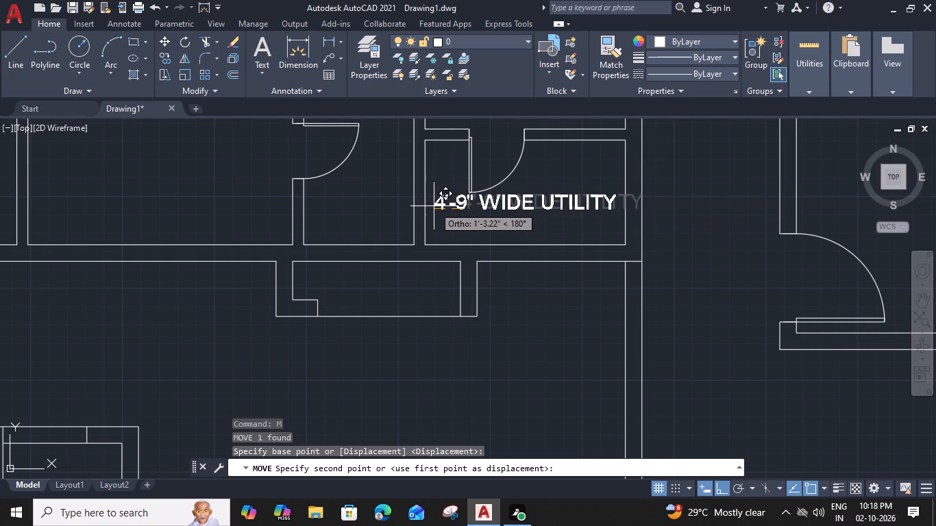
{"action": "left_click", "coordinate": [434, 206]}
Move the same utility label about 10" south, away from the door swing.
{"action": "left_click", "coordinate": [528, 208]}
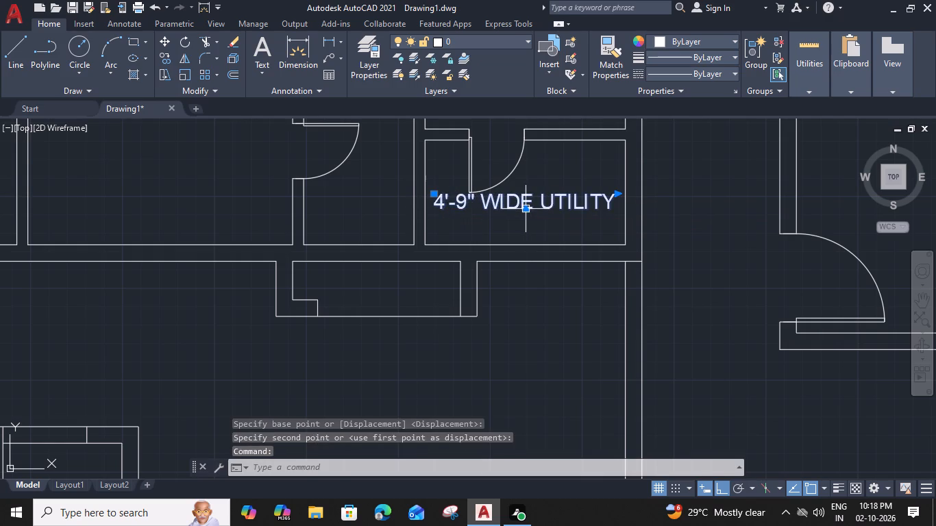
{"action": "type", "text": "M"}
{"action": "key", "text": "space"}
{"action": "left_click", "coordinate": [528, 208]}
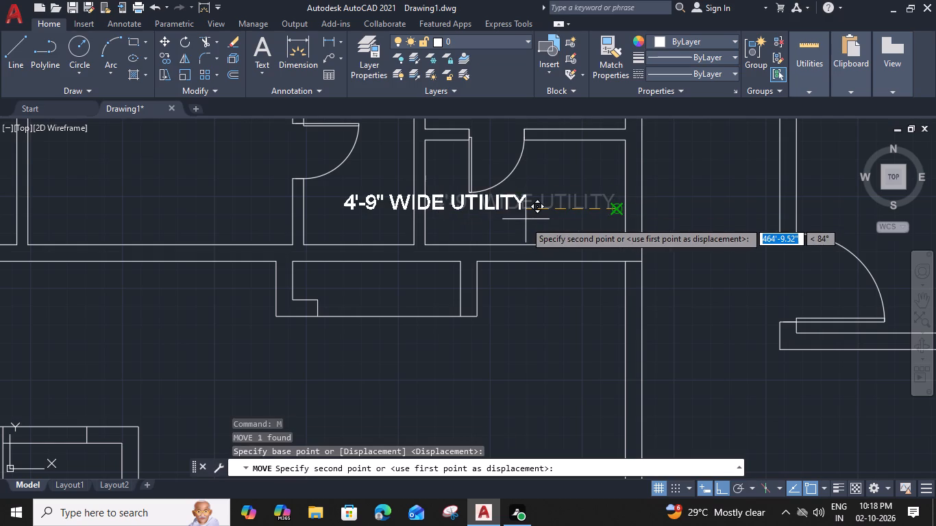
{"action": "scroll", "coordinate": [615, 229], "scroll_direction": "up", "scroll_amount": 3}
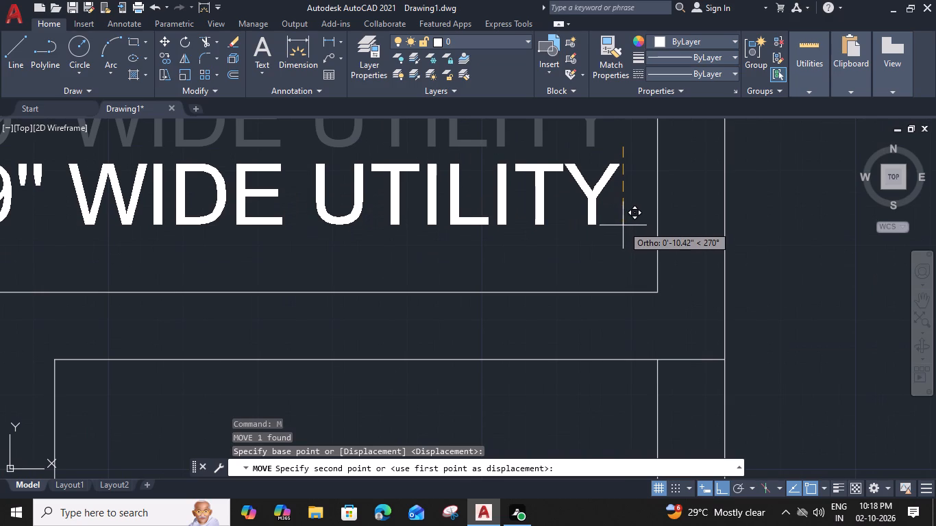
{"action": "left_click", "coordinate": [623, 225]}
Move the 4'-9" WIDE UTILITY label of the adjacent apartment to the northeast west, close to its utility's west wall.
{"action": "scroll", "coordinate": [619, 225], "scroll_direction": "down", "scroll_amount": 4}
{"action": "middle_click_drag", "start_coordinate": [510, 218], "coordinate": [512, 273]}
{"action": "scroll", "coordinate": [521, 239], "scroll_direction": "down", "scroll_amount": 3}
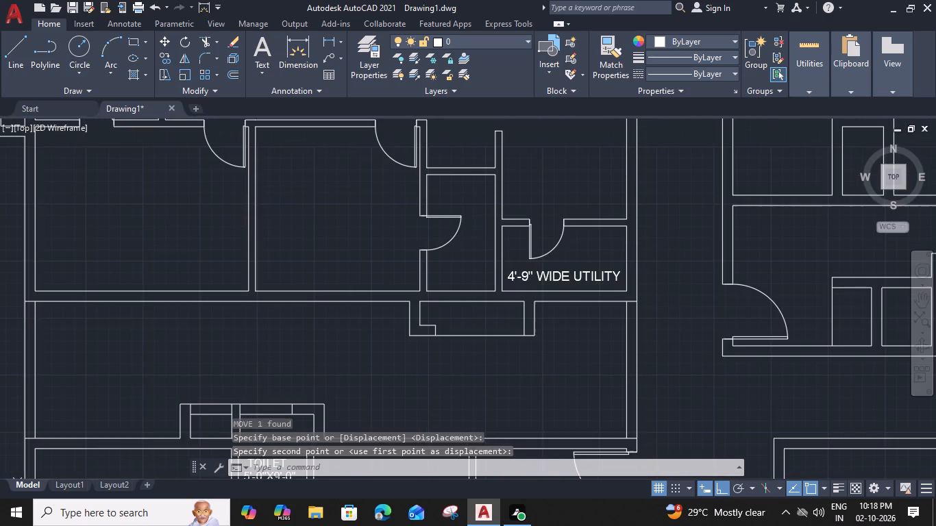
{"action": "middle_click_drag", "start_coordinate": [550, 197], "coordinate": [498, 278]}
{"action": "scroll", "coordinate": [658, 260], "scroll_direction": "up", "scroll_amount": 1}
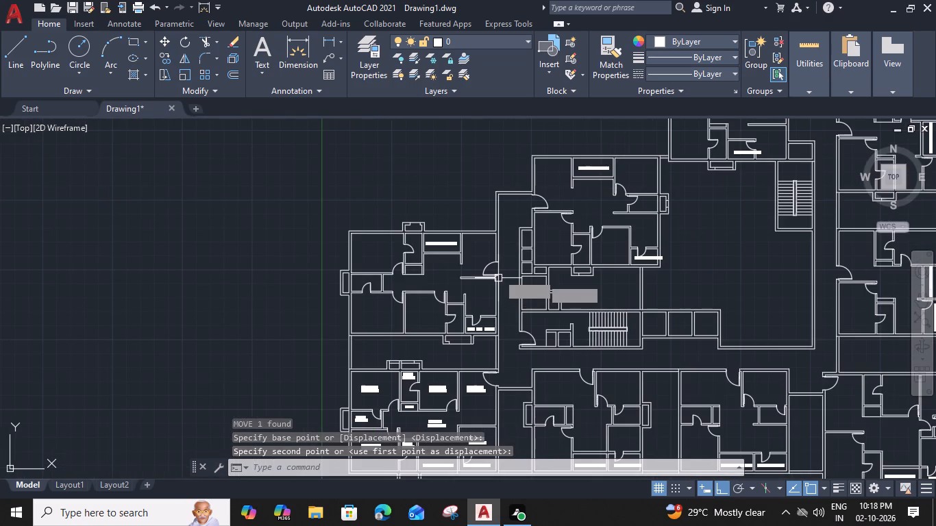
{"action": "scroll", "coordinate": [499, 273], "scroll_direction": "up", "scroll_amount": 3}
{"action": "left_click", "coordinate": [508, 249]}
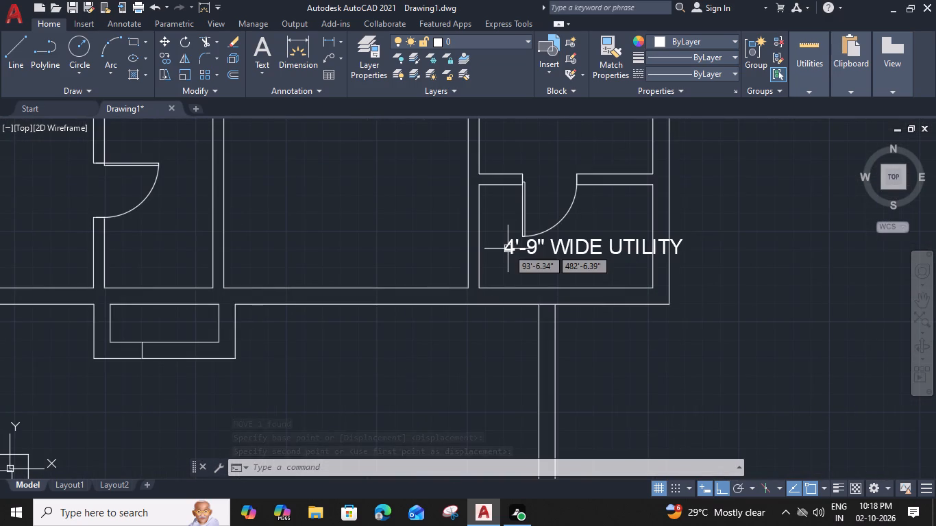
{"action": "type", "text": "M"}
{"action": "key", "text": "space"}
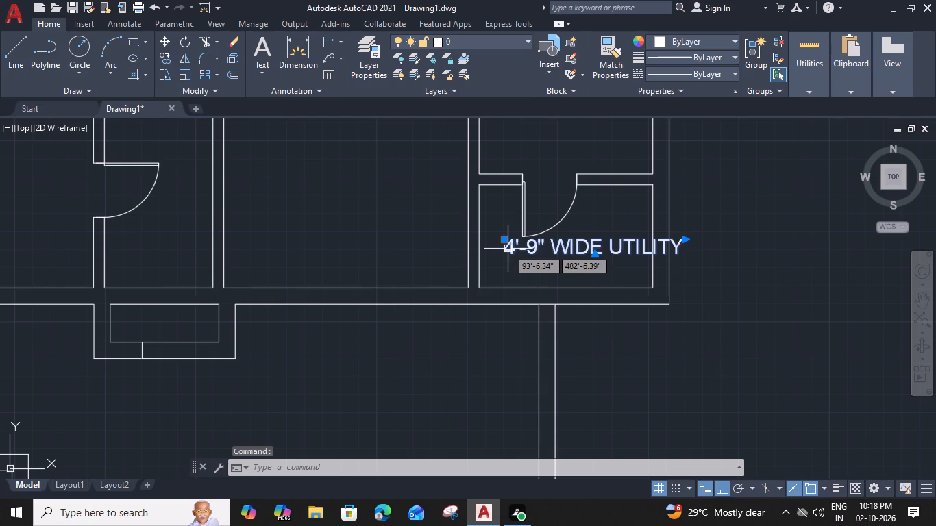
{"action": "scroll", "coordinate": [508, 249], "scroll_direction": "up", "scroll_amount": 3}
{"action": "left_click", "coordinate": [500, 249]}
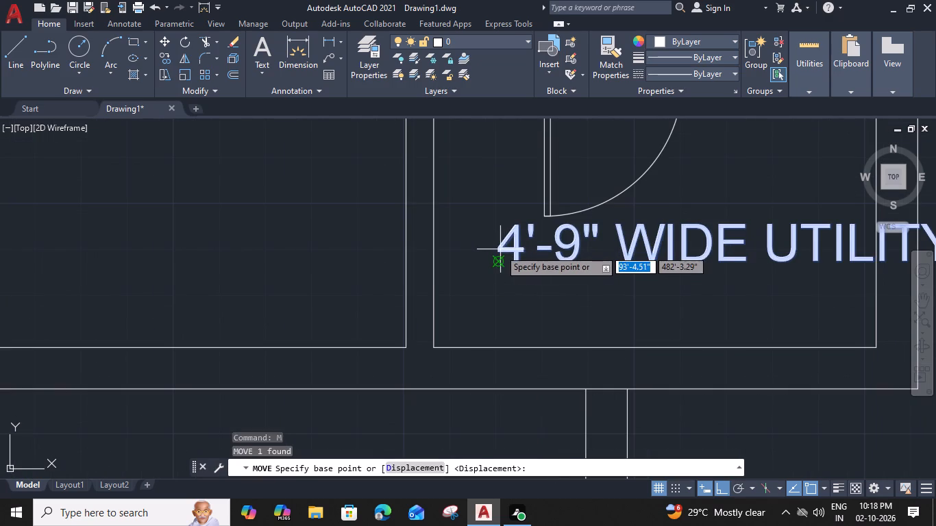
{"action": "left_click", "coordinate": [443, 253]}
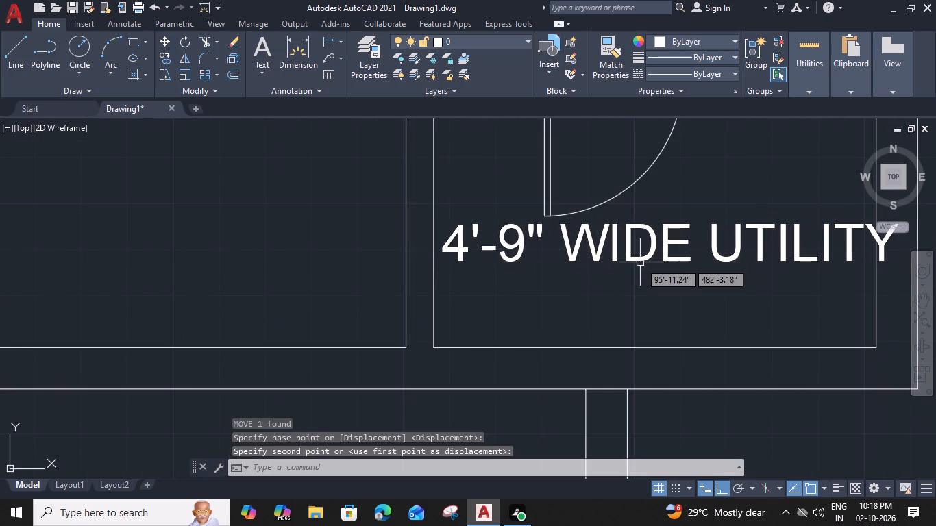
Set this utility label's text height to 7" and narrow its text frame so it fits between the utility walls.
{"action": "scroll", "coordinate": [649, 253], "scroll_direction": "down", "scroll_amount": 1}
{"action": "middle_click_drag", "start_coordinate": [649, 253], "coordinate": [552, 255]}
{"action": "double_click", "coordinate": [552, 255]}
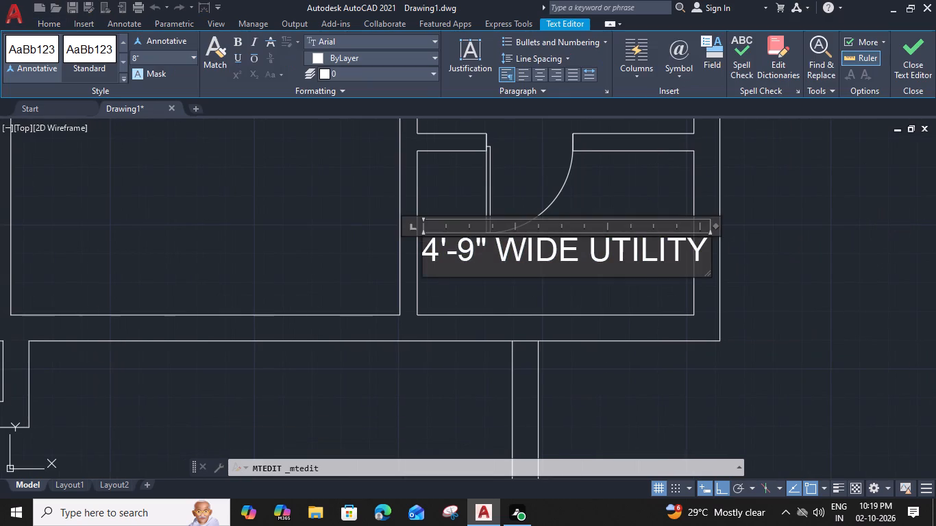
{"action": "left_click_drag", "start_coordinate": [705, 256], "coordinate": [414, 246]}
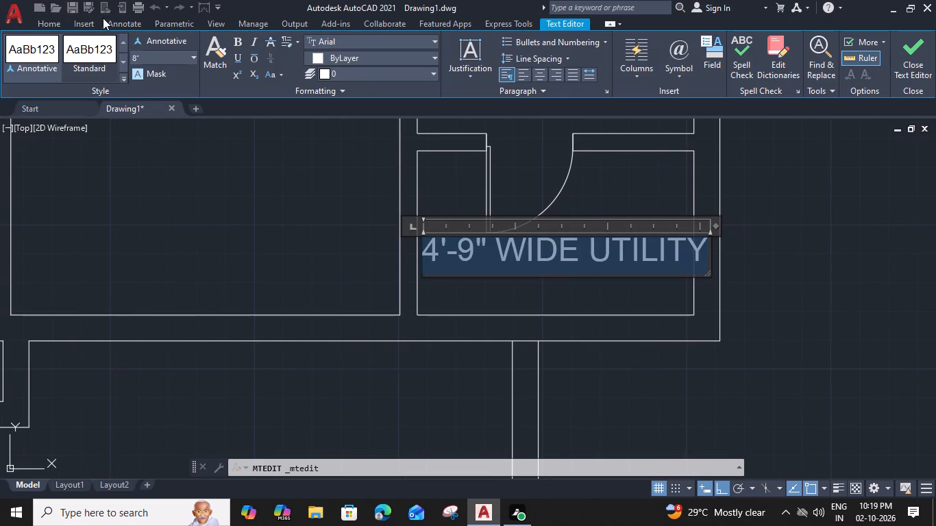
{"action": "left_click", "coordinate": [147, 55]}
{"action": "key", "text": "7"}
{"action": "key", "text": "shift+quotedbl"}
{"action": "key", "text": "Return"}
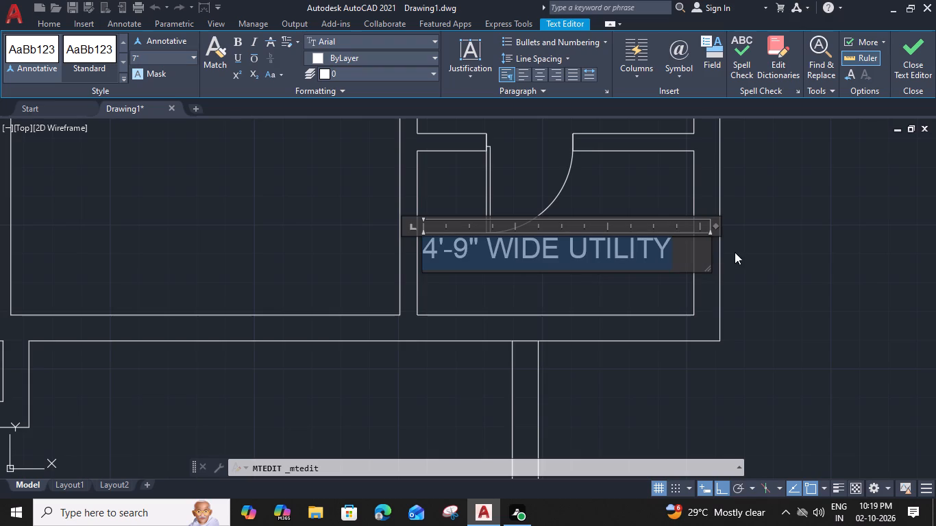
{"action": "left_click_drag", "start_coordinate": [718, 225], "coordinate": [685, 226]}
{"action": "left_click", "coordinate": [556, 277]}
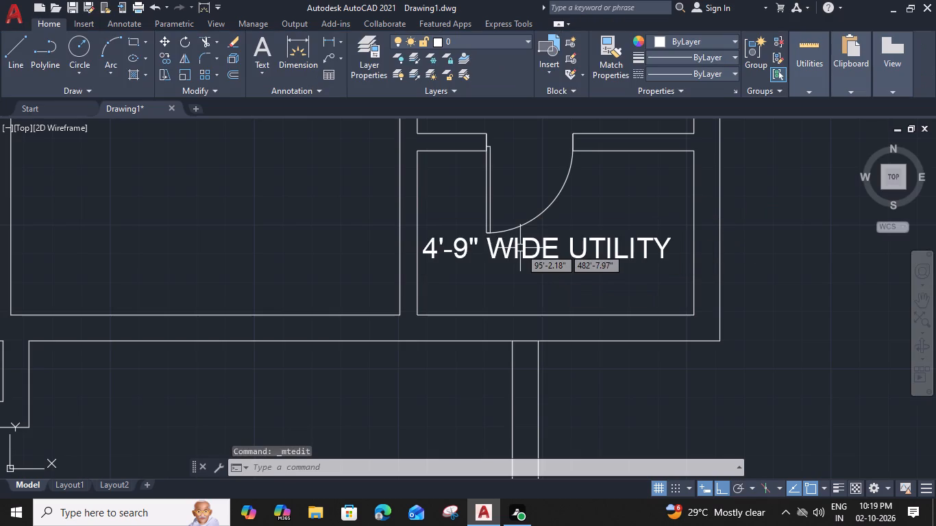
Move the resized 4'-9" WIDE UTILITY label a short distance south, clear of the utility's door swing.
{"action": "left_click", "coordinate": [520, 248]}
{"action": "type", "text": "M"}
{"action": "key", "text": "space"}
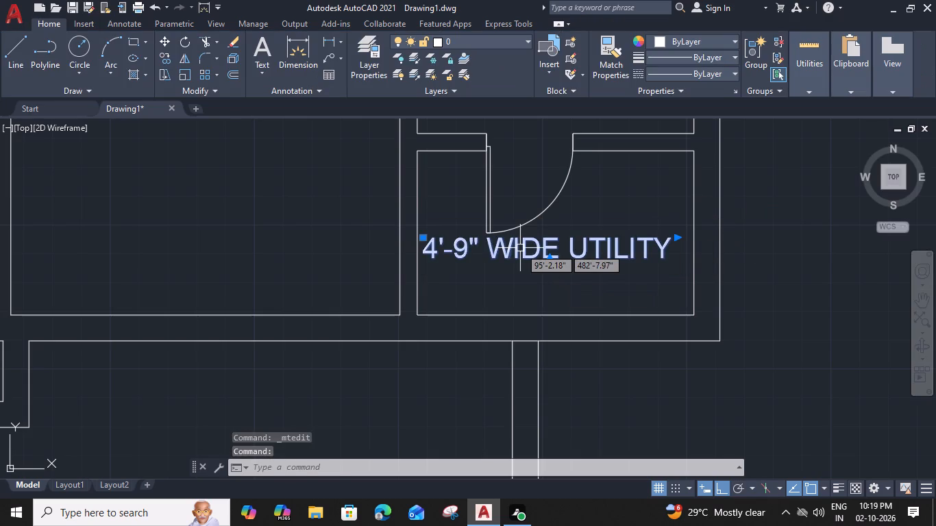
{"action": "left_click", "coordinate": [428, 256]}
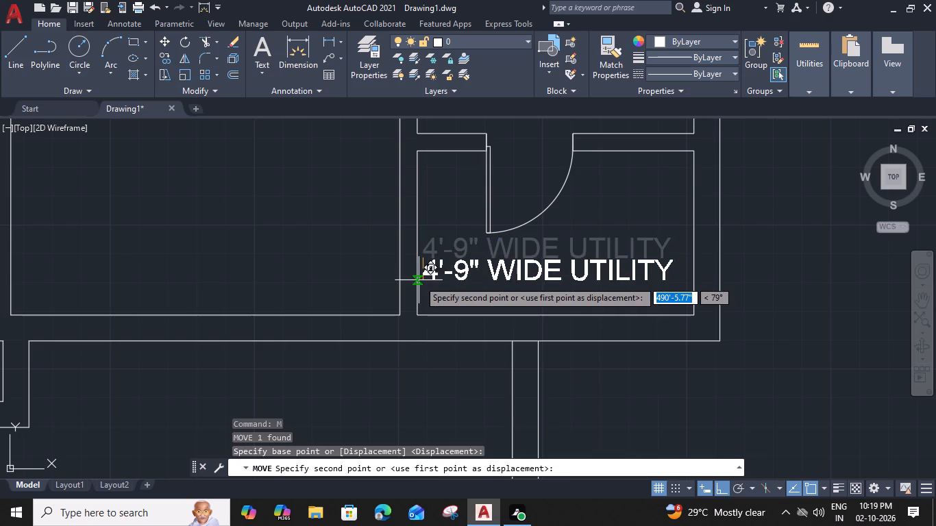
{"action": "scroll", "coordinate": [419, 280], "scroll_direction": "up", "scroll_amount": 2}
{"action": "left_click", "coordinate": [428, 281]}
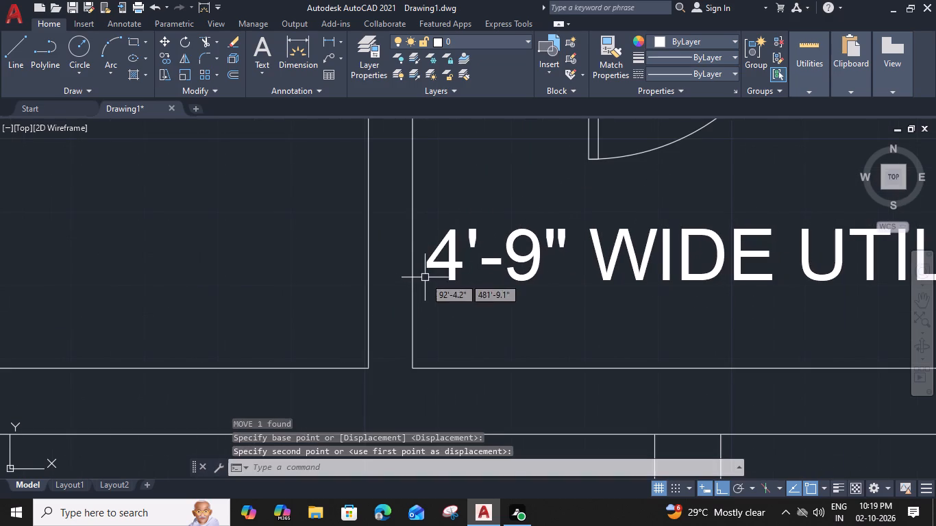
{"action": "scroll", "coordinate": [425, 277], "scroll_direction": "down", "scroll_amount": 3}
{"action": "left_click", "coordinate": [651, 275]}
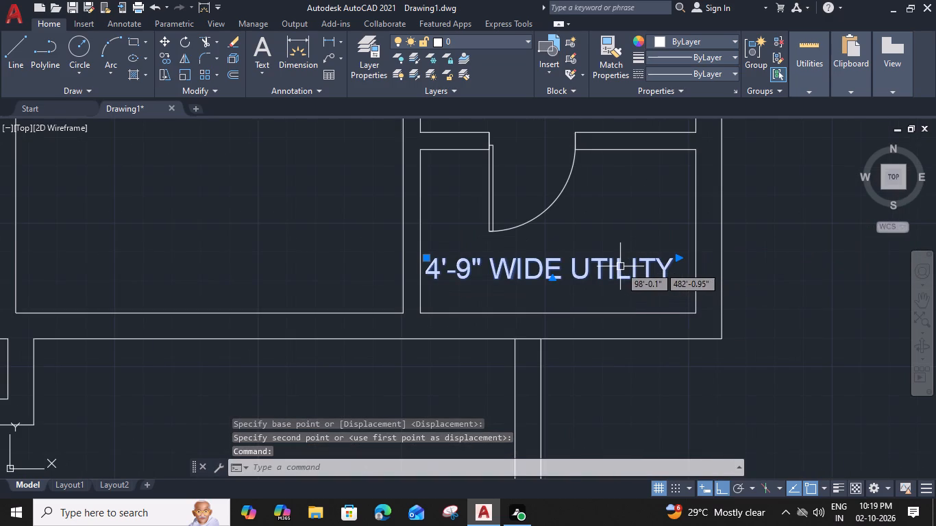
{"action": "key", "text": "Escape"}
Move the 4'-9" WIDE UTILITY label of the next apartment to the northeast west, close to its utility's west wall.
{"action": "scroll", "coordinate": [620, 266], "scroll_direction": "down", "scroll_amount": 6}
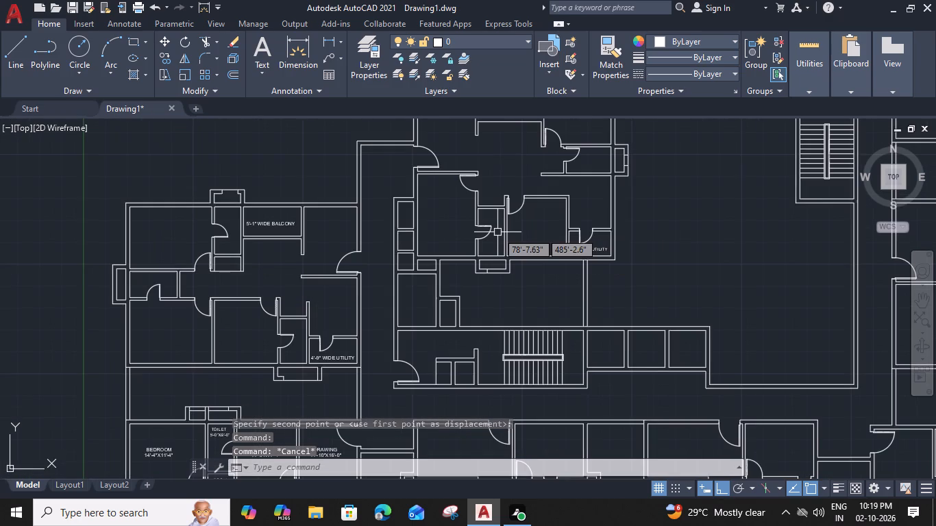
{"action": "middle_click_drag", "start_coordinate": [495, 236], "coordinate": [500, 351]}
{"action": "middle_click_drag", "start_coordinate": [784, 261], "coordinate": [608, 315]}
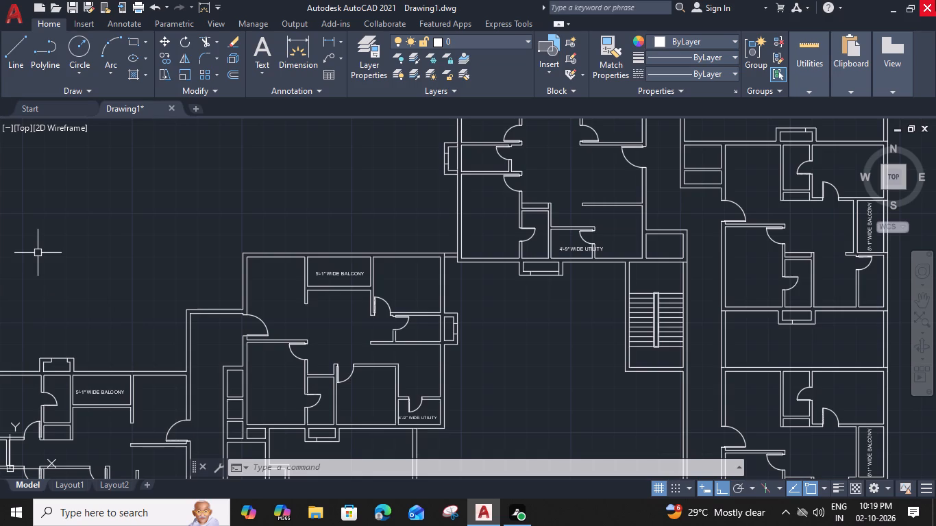
{"action": "scroll", "coordinate": [544, 244], "scroll_direction": "up", "scroll_amount": 2}
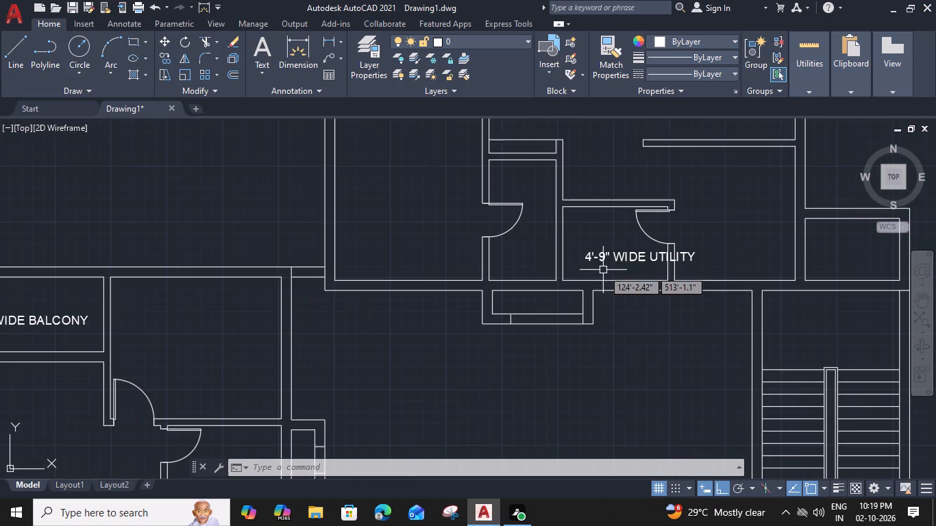
{"action": "left_click", "coordinate": [618, 259]}
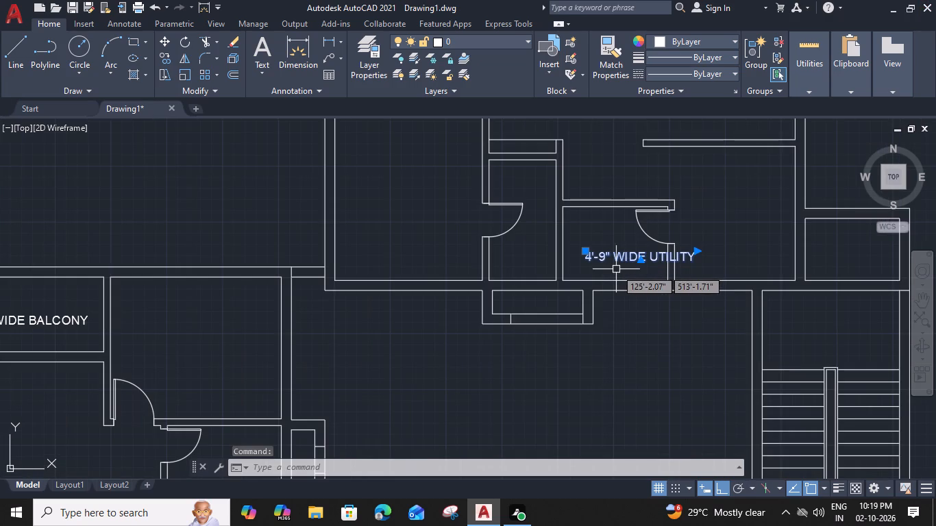
{"action": "key", "text": "m"}
{"action": "key", "text": "space"}
{"action": "scroll", "coordinate": [577, 260], "scroll_direction": "up", "scroll_amount": 3}
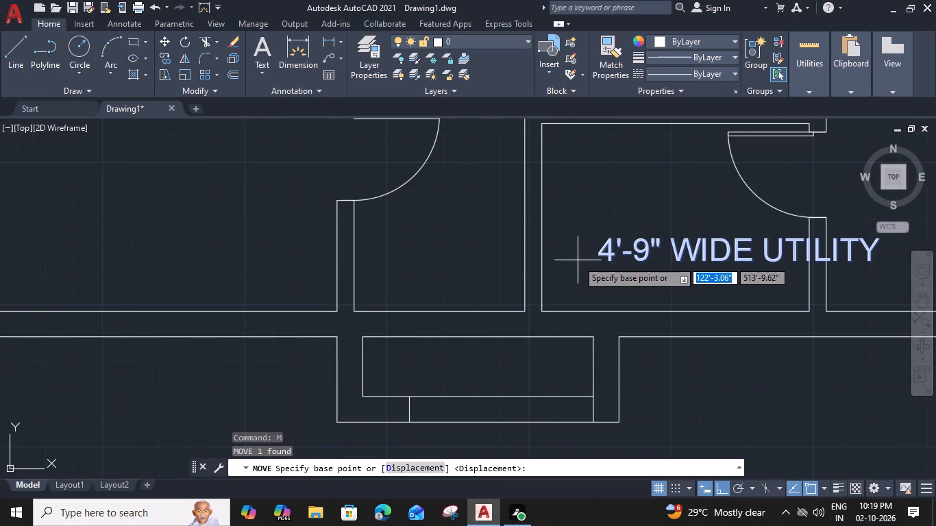
{"action": "left_click", "coordinate": [600, 251]}
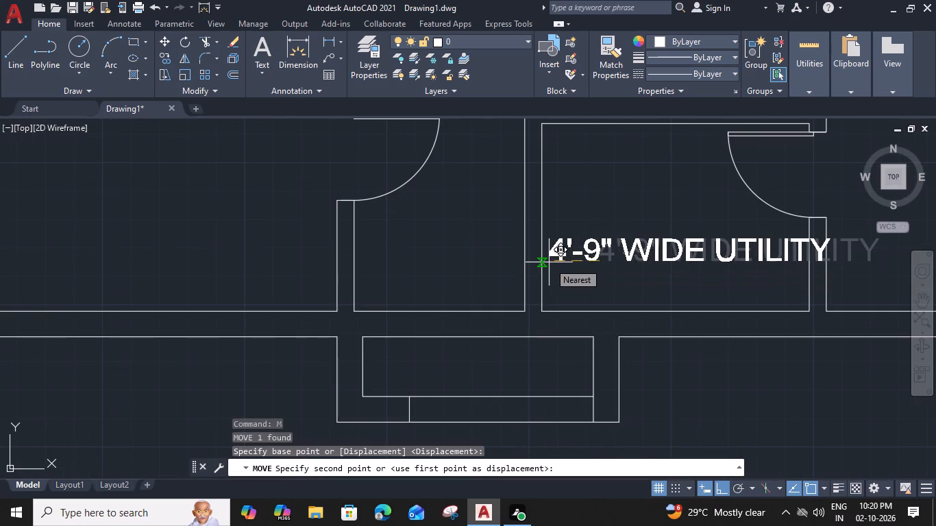
{"action": "scroll", "coordinate": [549, 262], "scroll_direction": "up", "scroll_amount": 3}
{"action": "left_click", "coordinate": [550, 258]}
{"action": "scroll", "coordinate": [550, 258], "scroll_direction": "down", "scroll_amount": 3}
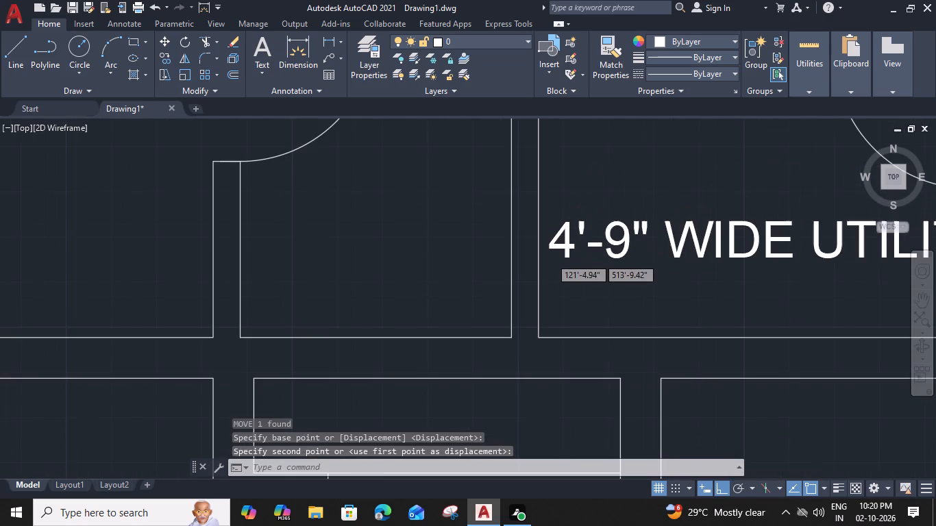
Set this utility label's text height to 7" and narrow its text frame so it fits between the utility walls.
{"action": "double_click", "coordinate": [626, 249]}
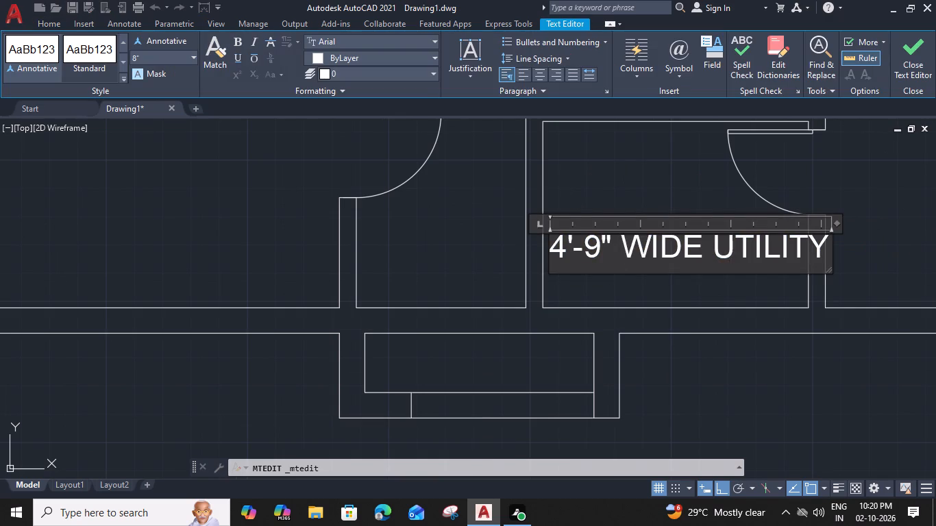
{"action": "left_click_drag", "start_coordinate": [824, 247], "coordinate": [519, 275]}
{"action": "left_click", "coordinate": [156, 63]}
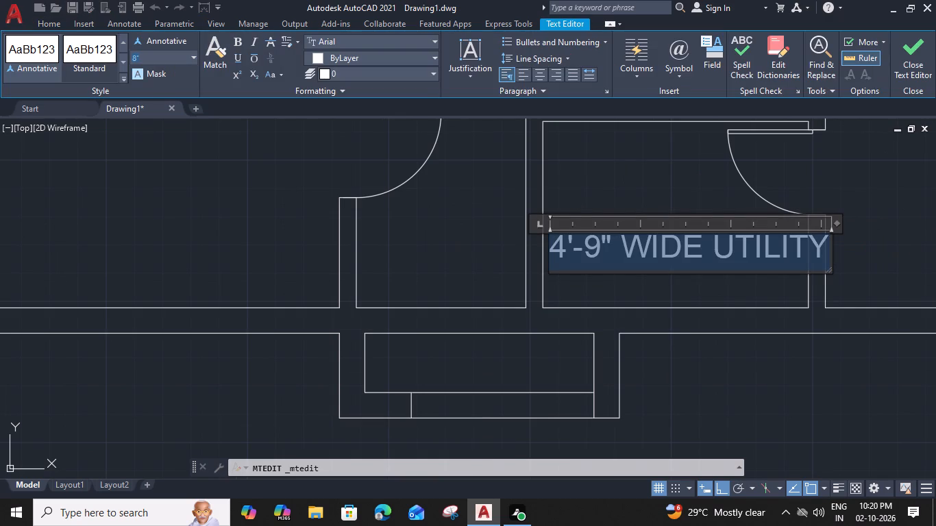
{"action": "key", "text": "8"}
{"action": "key", "text": "BackSpace"}
{"action": "left_click_drag", "start_coordinate": [145, 57], "coordinate": [108, 60]}
{"action": "key", "text": "7"}
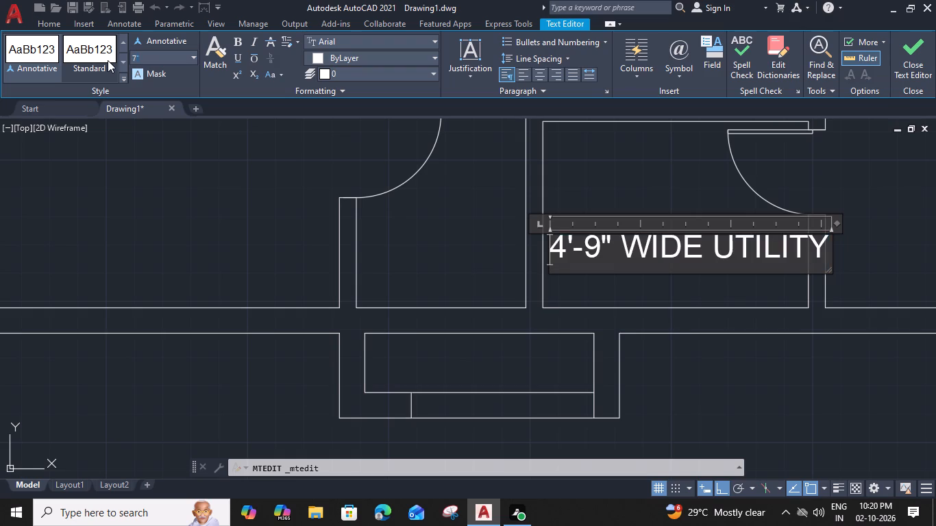
{"action": "key", "text": "shift+quotedbl"}
{"action": "key", "text": "Return"}
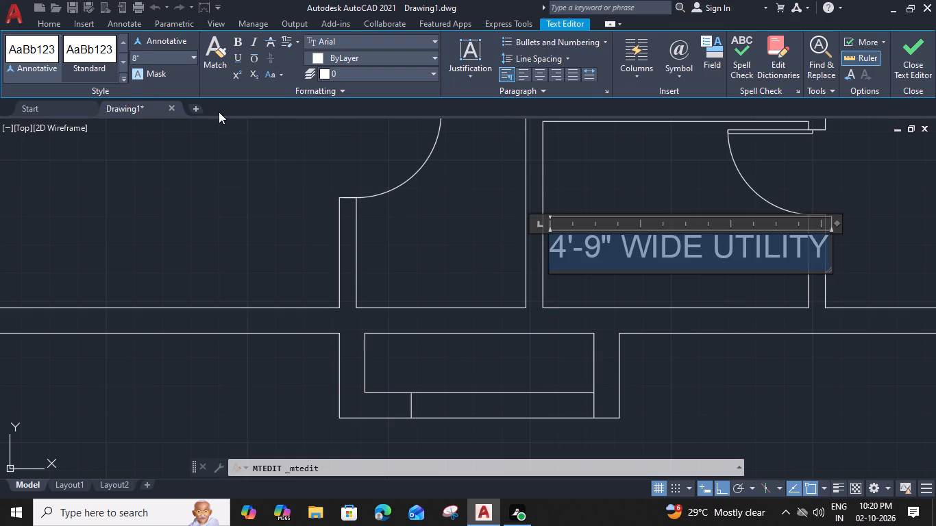
{"action": "left_click_drag", "start_coordinate": [148, 54], "coordinate": [120, 55]}
{"action": "key", "text": "7"}
{"action": "key", "text": "shift+quotedbl"}
{"action": "key", "text": "Return"}
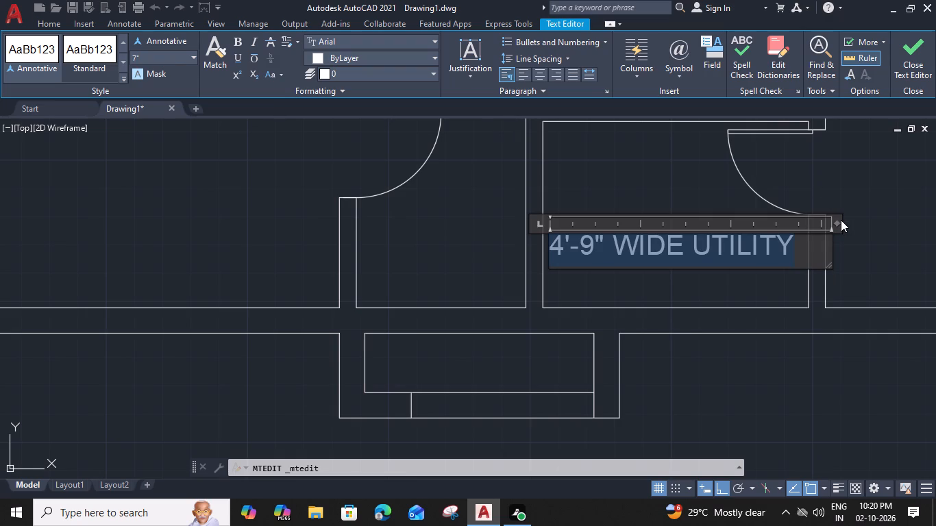
{"action": "left_click_drag", "start_coordinate": [838, 223], "coordinate": [813, 220]}
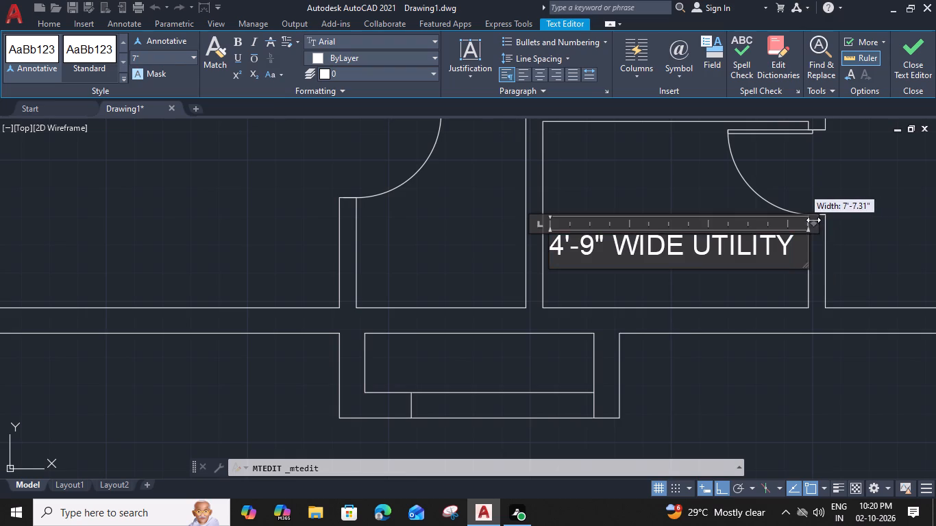
{"action": "left_click_drag", "start_coordinate": [813, 220], "coordinate": [804, 220]}
{"action": "left_click", "coordinate": [704, 274]}
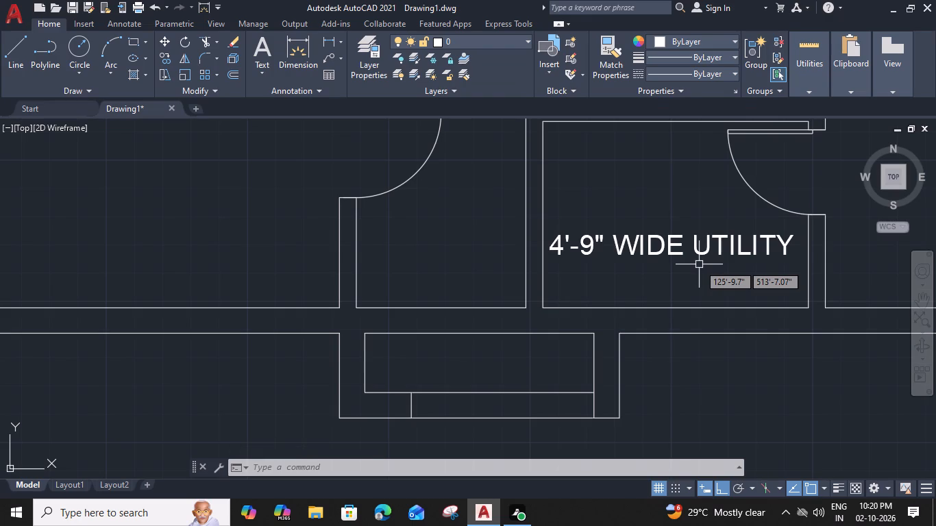
Copy the vertical 4'-9" WIDE UTILITY label from the eastern block's southern apartment into the matching utility of the apartment directly north.
{"action": "scroll", "coordinate": [699, 273], "scroll_direction": "down", "scroll_amount": 2}
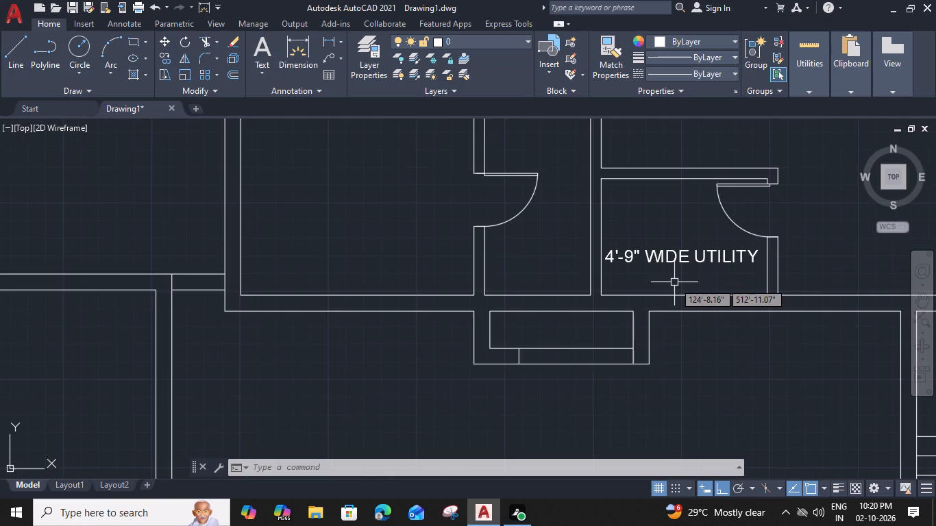
{"action": "scroll", "coordinate": [640, 299], "scroll_direction": "down", "scroll_amount": 1}
{"action": "middle_click_drag", "start_coordinate": [571, 312], "coordinate": [624, 236]}
{"action": "scroll", "coordinate": [582, 328], "scroll_direction": "down", "scroll_amount": 1}
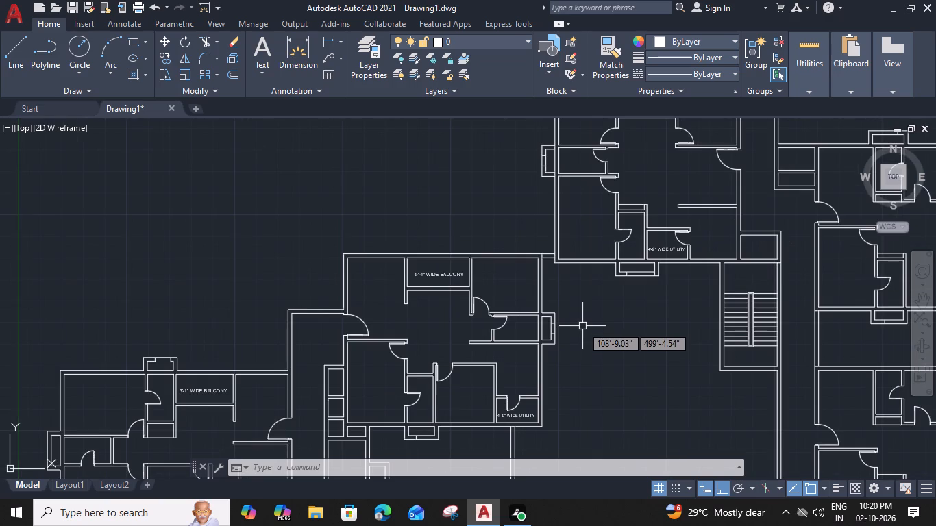
{"action": "middle_click_drag", "start_coordinate": [643, 262], "coordinate": [645, 278]}
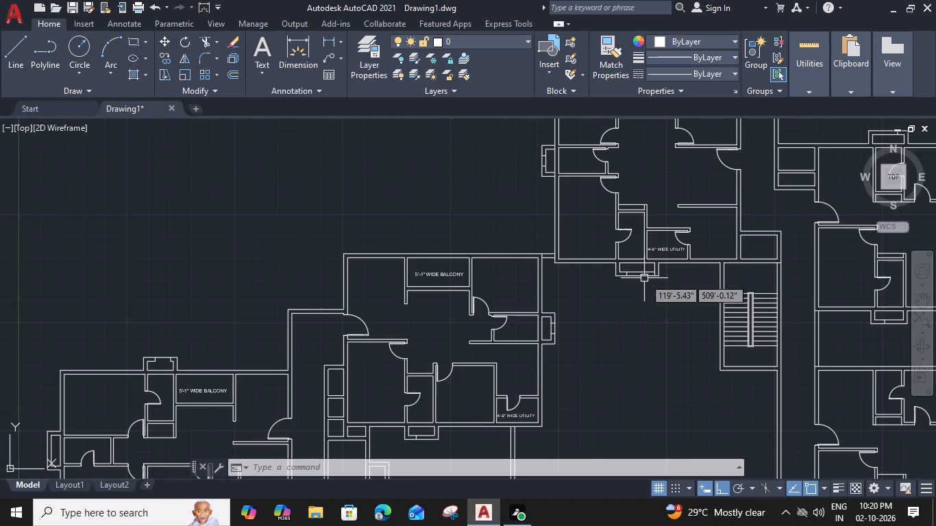
{"action": "middle_click_drag", "start_coordinate": [645, 278], "coordinate": [436, 360]}
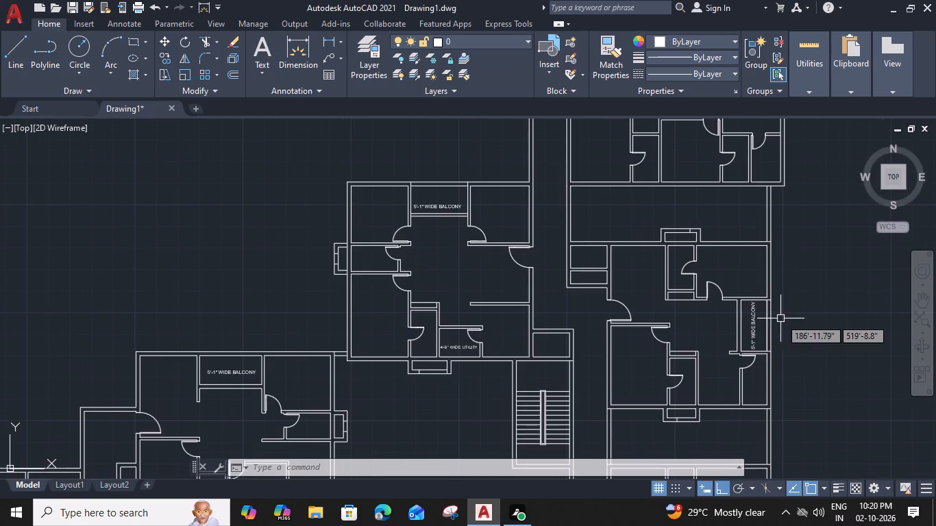
{"action": "middle_click_drag", "start_coordinate": [780, 318], "coordinate": [552, 405]}
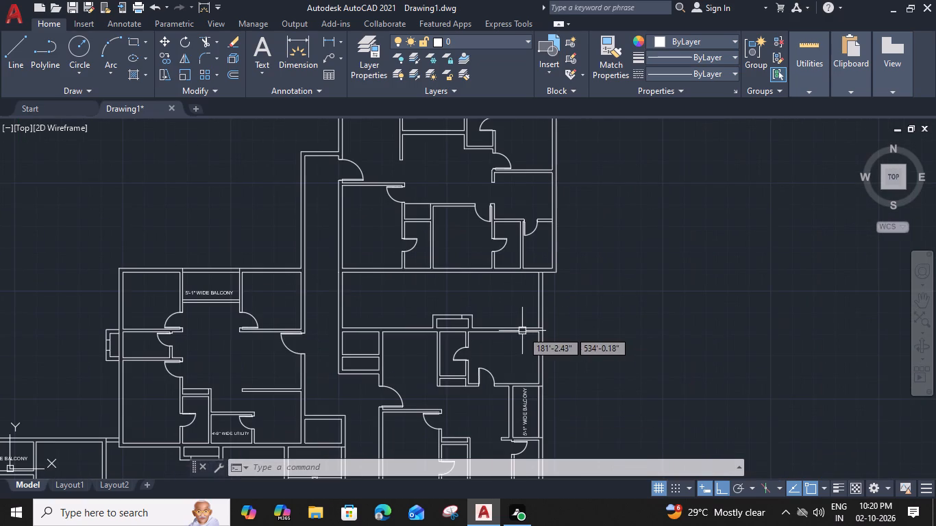
{"action": "middle_click_drag", "start_coordinate": [528, 327], "coordinate": [549, 103]}
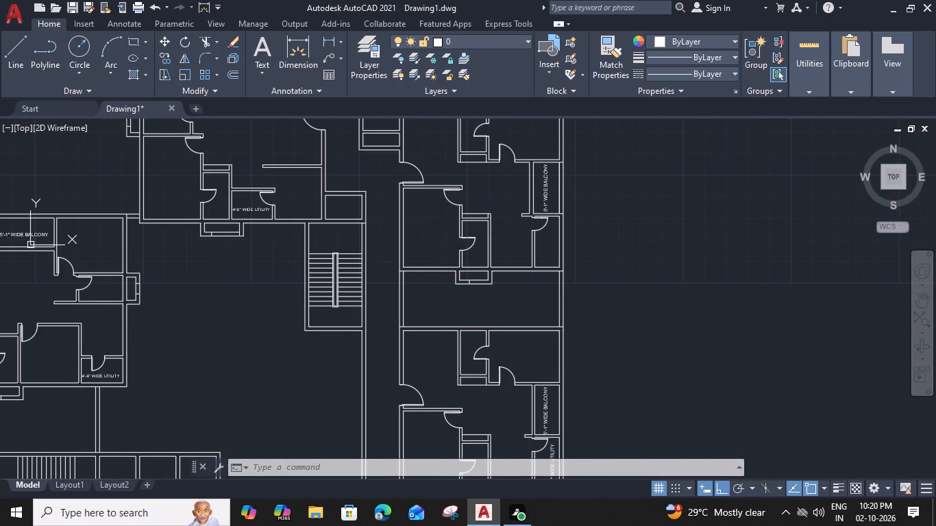
{"action": "middle_click_drag", "start_coordinate": [414, 243], "coordinate": [427, 71]}
{"action": "scroll", "coordinate": [561, 299], "scroll_direction": "up", "scroll_amount": 2}
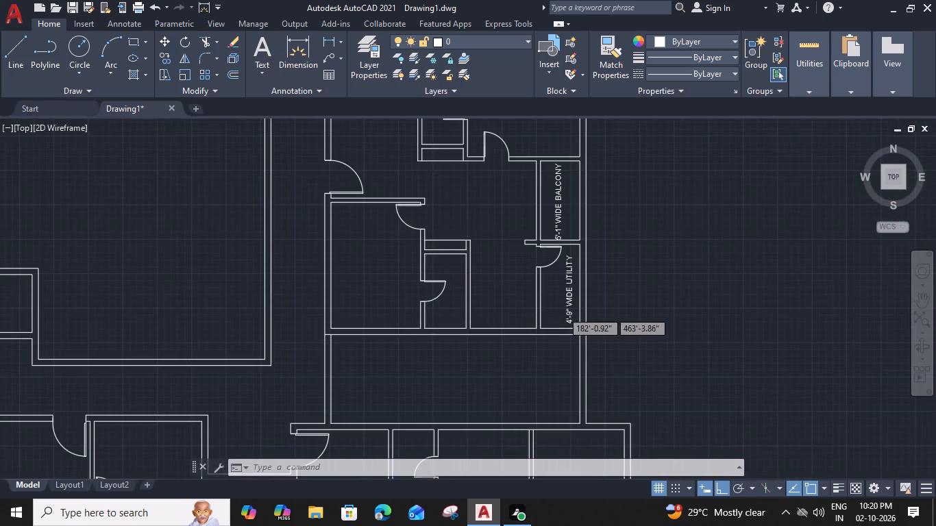
{"action": "left_click", "coordinate": [572, 311]}
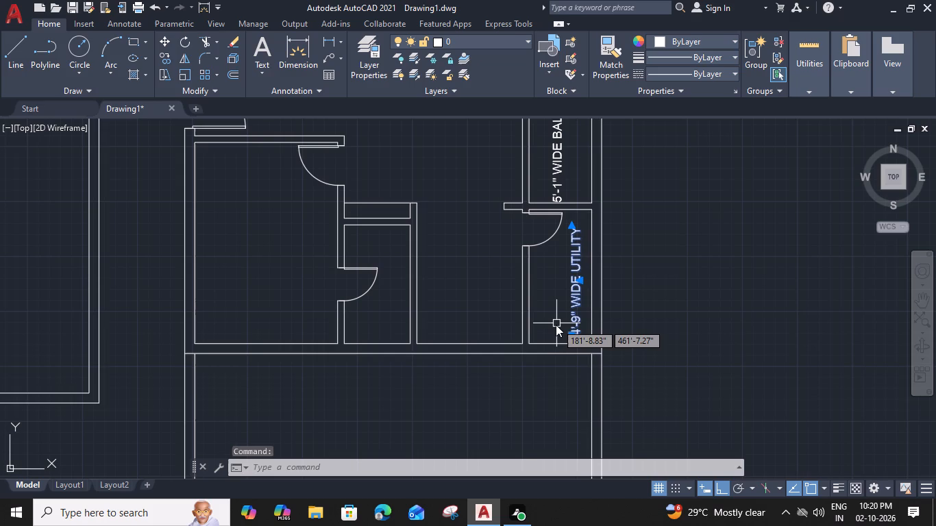
{"action": "key", "text": "c"}
{"action": "key", "text": "o"}
{"action": "key", "text": "Return"}
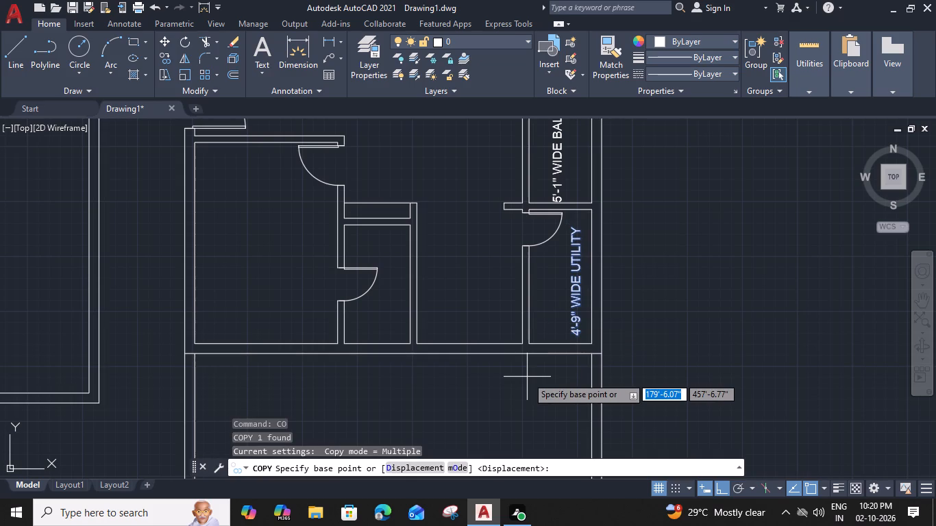
{"action": "left_click", "coordinate": [589, 345]}
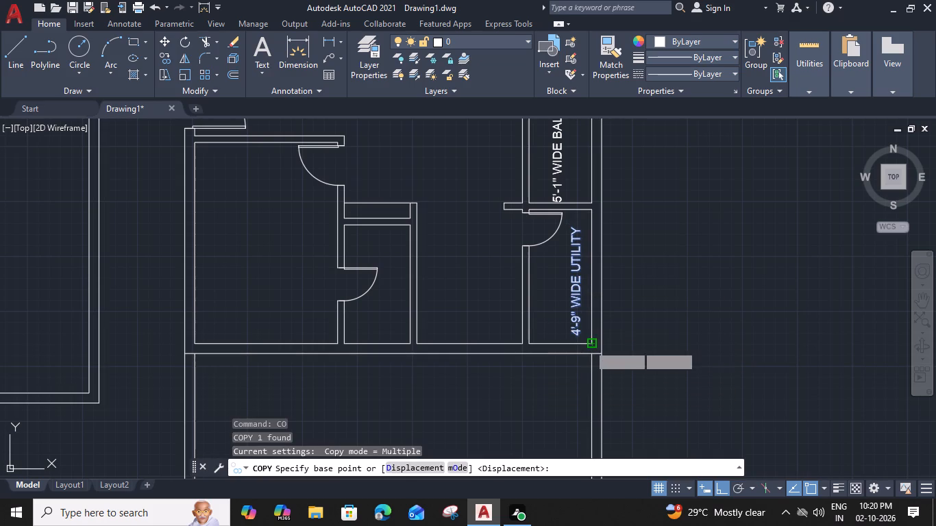
{"action": "scroll", "coordinate": [568, 273], "scroll_direction": "down", "scroll_amount": 2}
{"action": "middle_click_drag", "start_coordinate": [569, 225], "coordinate": [567, 525]}
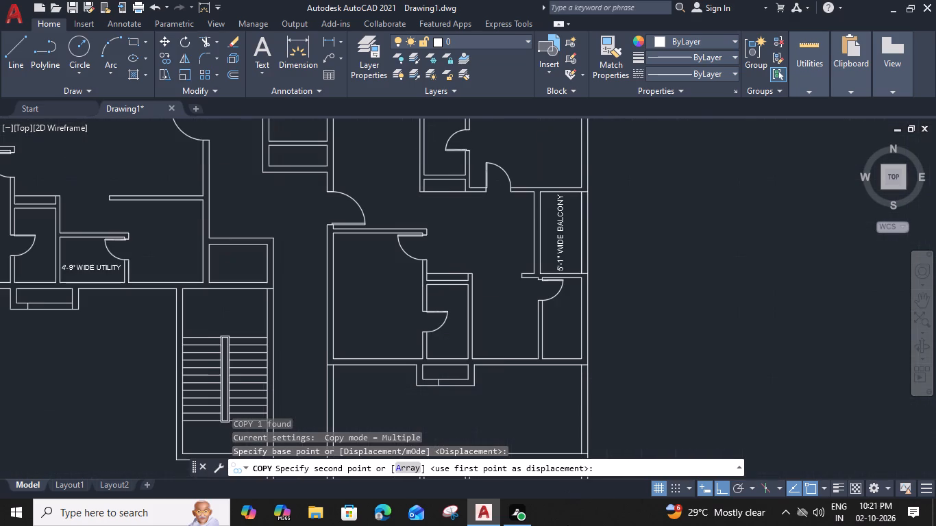
{"action": "scroll", "coordinate": [572, 384], "scroll_direction": "up", "scroll_amount": 3}
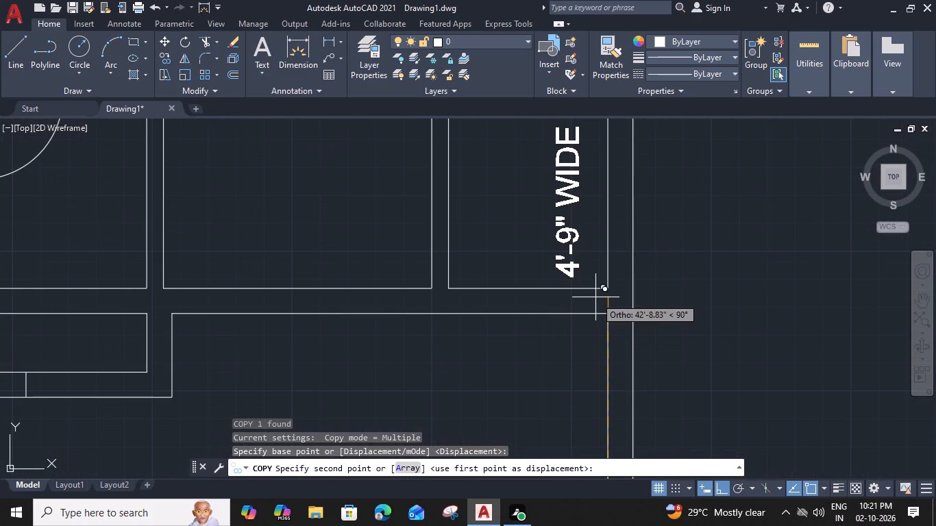
{"action": "left_click", "coordinate": [606, 289]}
{"action": "scroll", "coordinate": [606, 289], "scroll_direction": "down", "scroll_amount": 3}
{"action": "scroll", "coordinate": [584, 414], "scroll_direction": "down", "scroll_amount": 1}
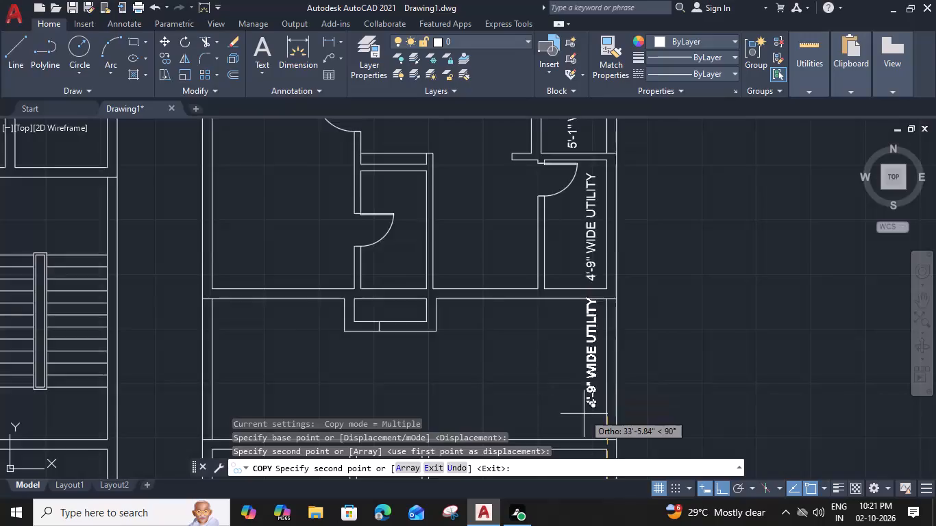
{"action": "middle_click_drag", "start_coordinate": [584, 413], "coordinate": [606, 147]}
{"action": "scroll", "coordinate": [615, 271], "scroll_direction": "down", "scroll_amount": 1}
{"action": "middle_click_drag", "start_coordinate": [628, 394], "coordinate": [628, 371]}
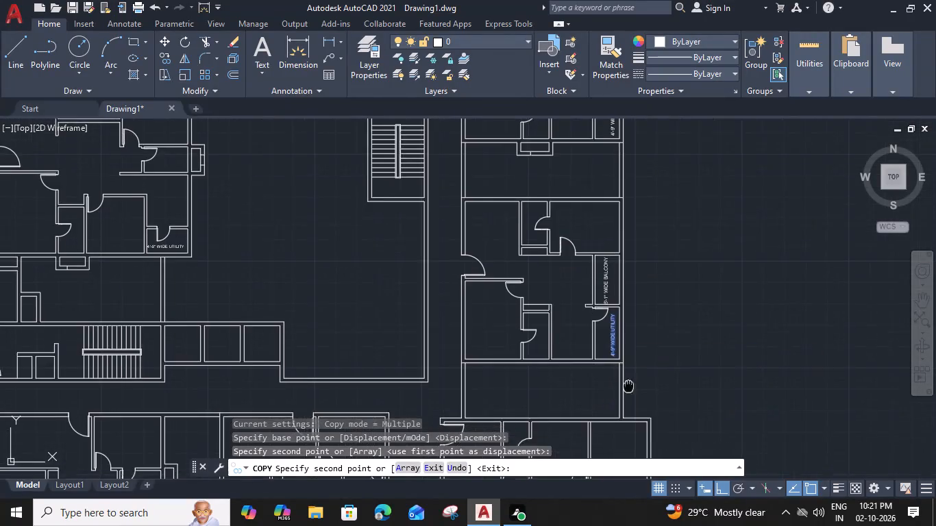
{"action": "middle_click_drag", "start_coordinate": [628, 371], "coordinate": [625, 136]}
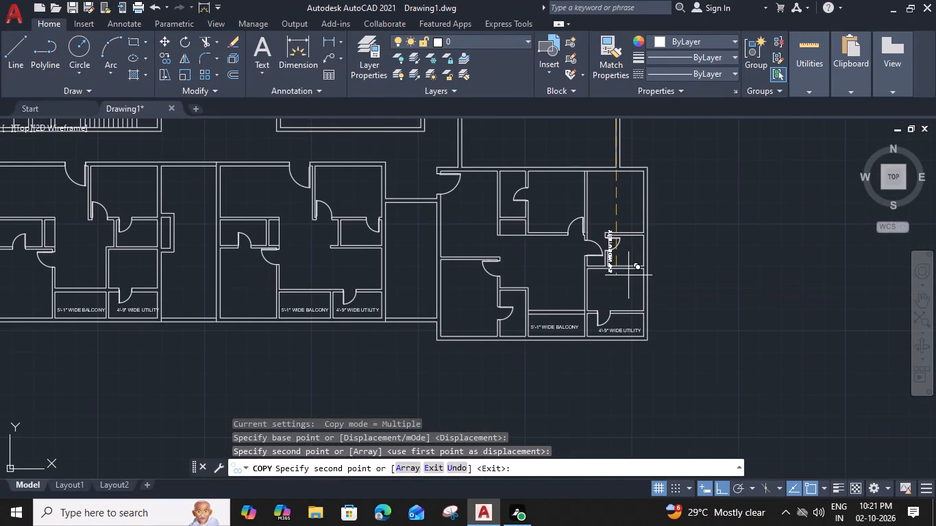
{"action": "key", "text": "Escape"}
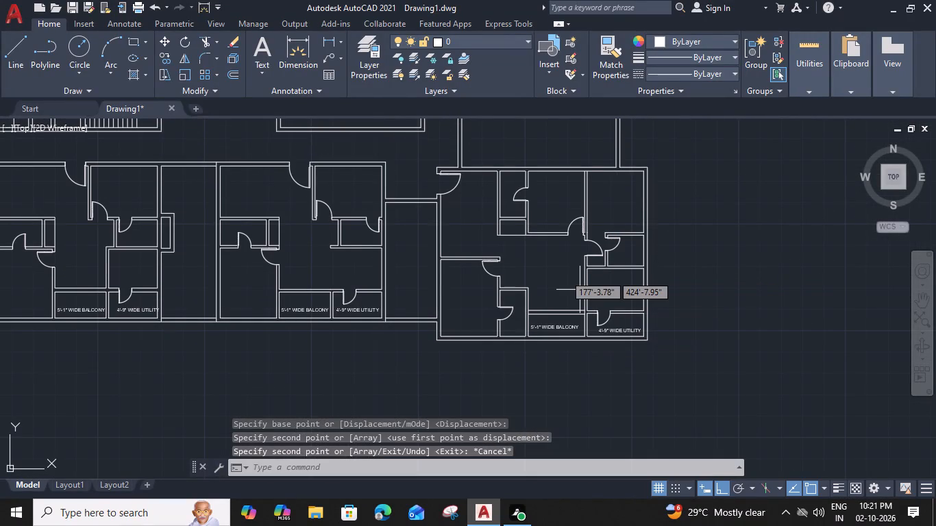
Copy the TOILET 9'-0"X5'-0" label from the fully labelled southwest apartment into the matching west-side toilet of the apartment directly north.
{"action": "middle_click_drag", "start_coordinate": [338, 339], "coordinate": [614, 291]}
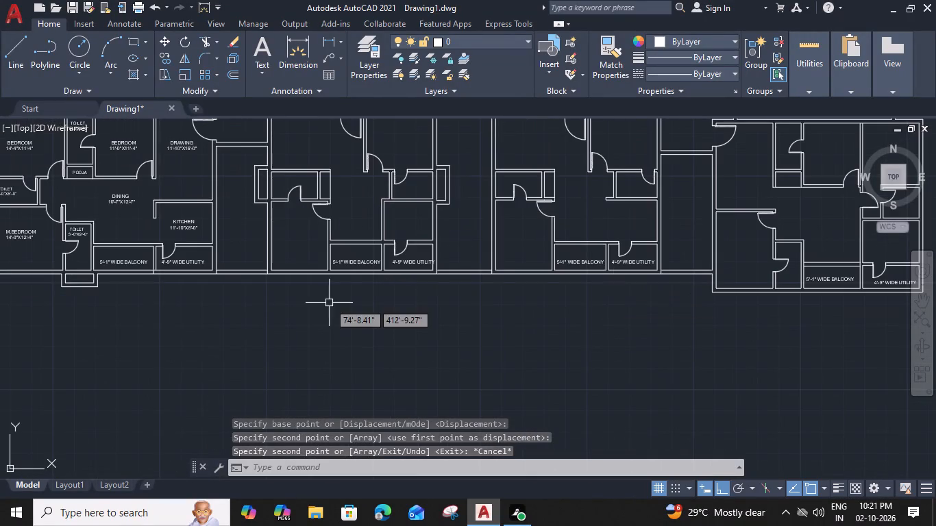
{"action": "middle_click_drag", "start_coordinate": [332, 305], "coordinate": [573, 309]}
{"action": "middle_click_drag", "start_coordinate": [360, 215], "coordinate": [551, 309]}
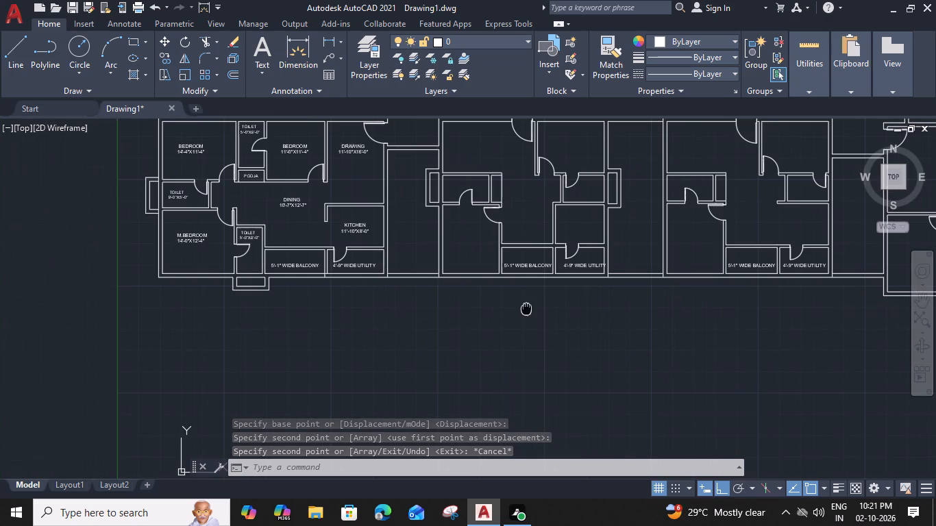
{"action": "middle_click_drag", "start_coordinate": [551, 309], "coordinate": [352, 316]}
{"action": "scroll", "coordinate": [311, 268], "scroll_direction": "up", "scroll_amount": 3}
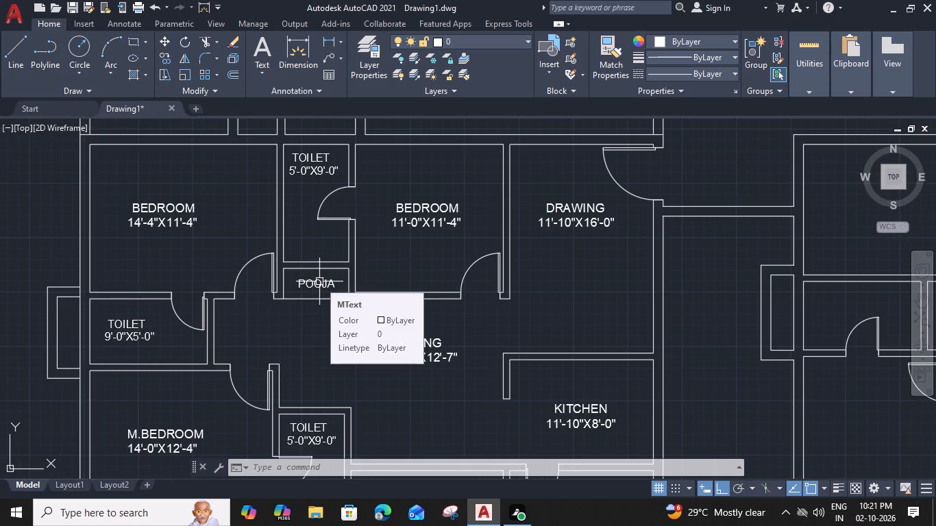
{"action": "scroll", "coordinate": [351, 274], "scroll_direction": "down", "scroll_amount": 1}
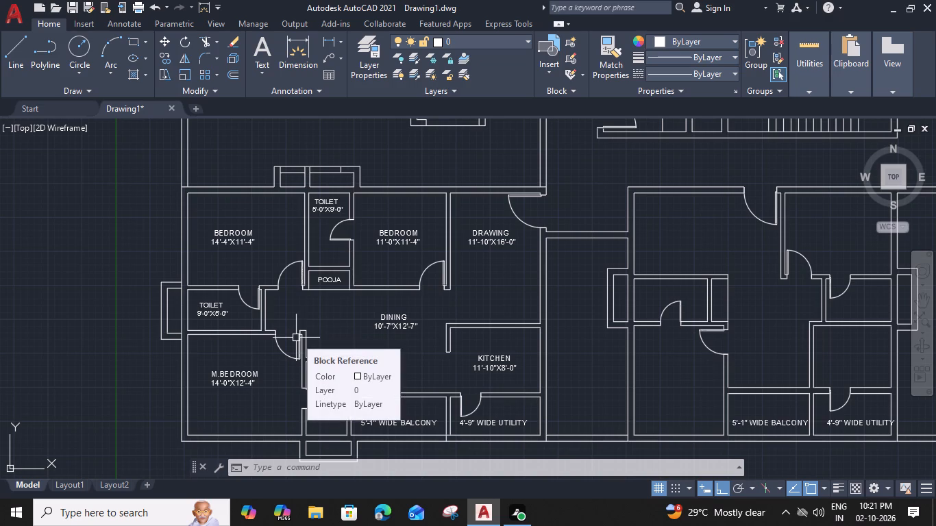
{"action": "middle_click_drag", "start_coordinate": [255, 299], "coordinate": [278, 292]}
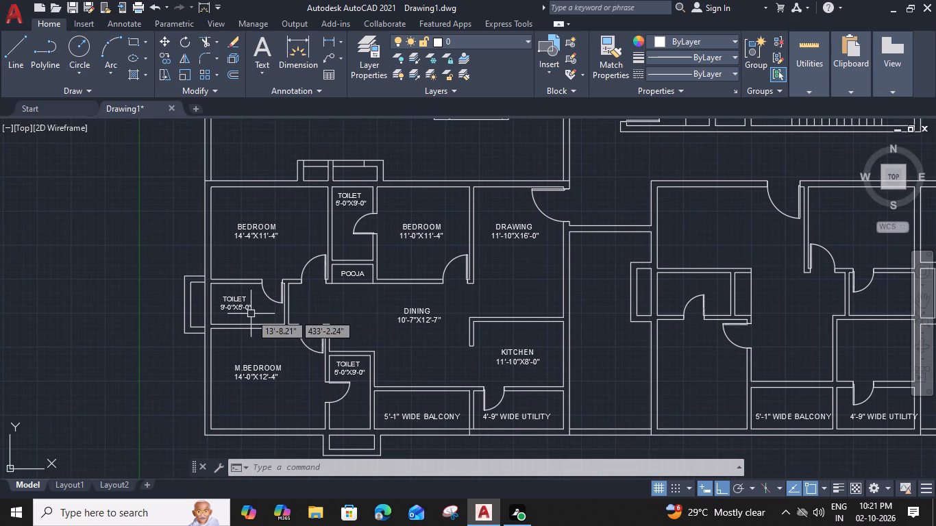
{"action": "left_click", "coordinate": [249, 306]}
{"action": "type", "text": "CO"}
{"action": "key", "text": "space"}
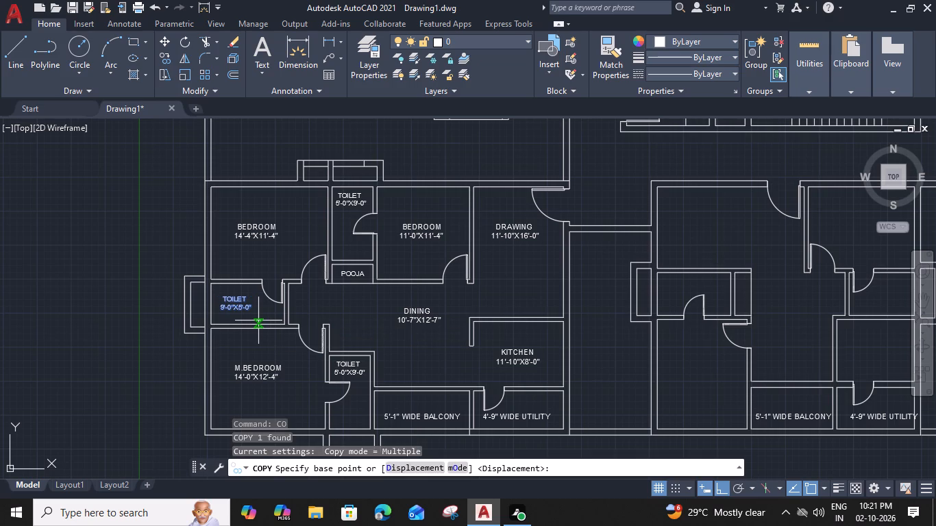
{"action": "left_click", "coordinate": [212, 305]}
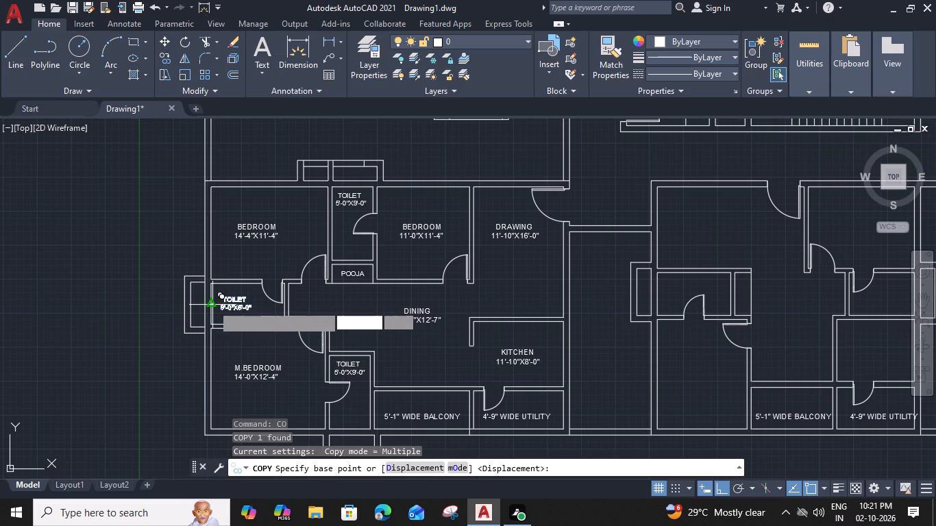
{"action": "middle_click_drag", "start_coordinate": [245, 175], "coordinate": [239, 408]}
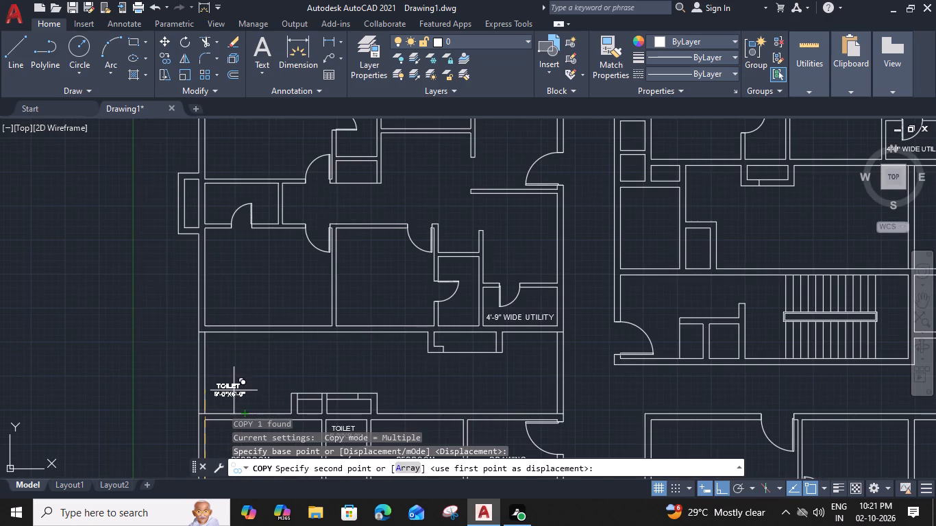
{"action": "scroll", "coordinate": [196, 204], "scroll_direction": "up", "scroll_amount": 2}
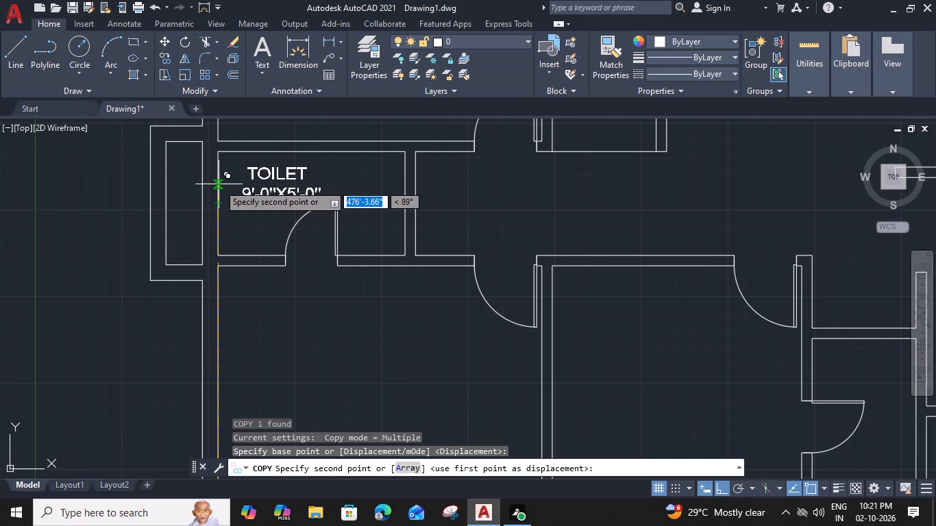
{"action": "left_click", "coordinate": [218, 184]}
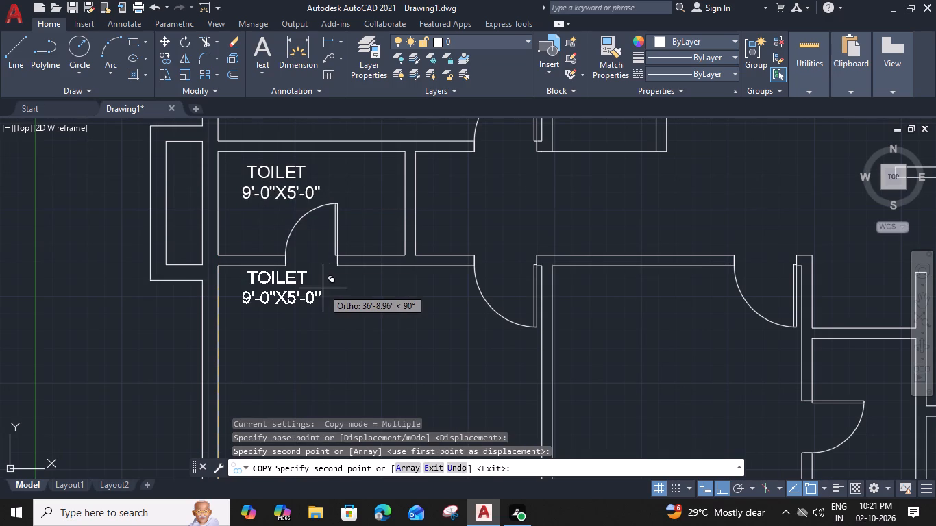
{"action": "key", "text": "Escape"}
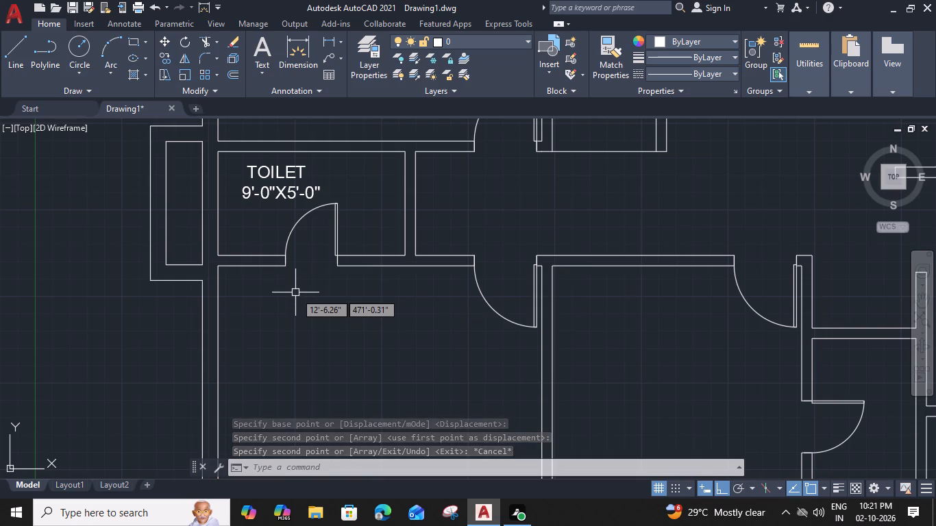
Copy the BEDROOM 14'-4"X11'-4" label from the southwest apartment's northwest bedroom into the northwest bedroom of the apartment directly north.
{"action": "scroll", "coordinate": [329, 308], "scroll_direction": "down", "scroll_amount": 3}
{"action": "scroll", "coordinate": [332, 307], "scroll_direction": "up", "scroll_amount": 1}
{"action": "middle_click_drag", "start_coordinate": [332, 291], "coordinate": [308, 64]}
{"action": "scroll", "coordinate": [316, 230], "scroll_direction": "down", "scroll_amount": 2}
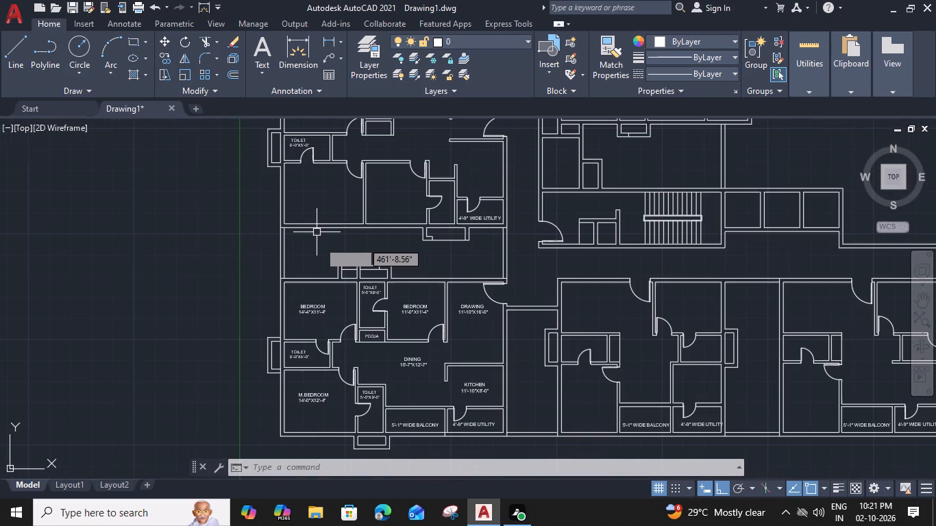
{"action": "left_click", "coordinate": [318, 308]}
{"action": "type", "text": "CO"}
{"action": "key", "text": "space"}
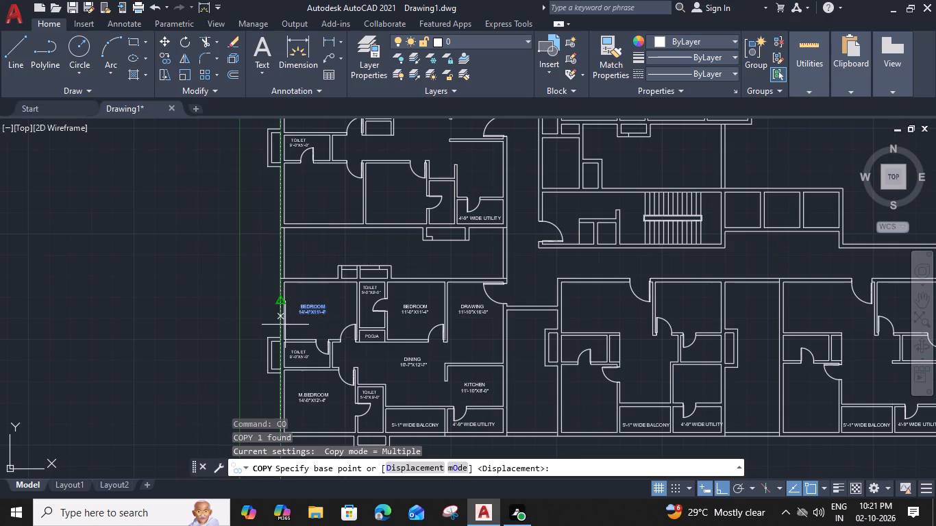
{"action": "scroll", "coordinate": [280, 310], "scroll_direction": "up", "scroll_amount": 2}
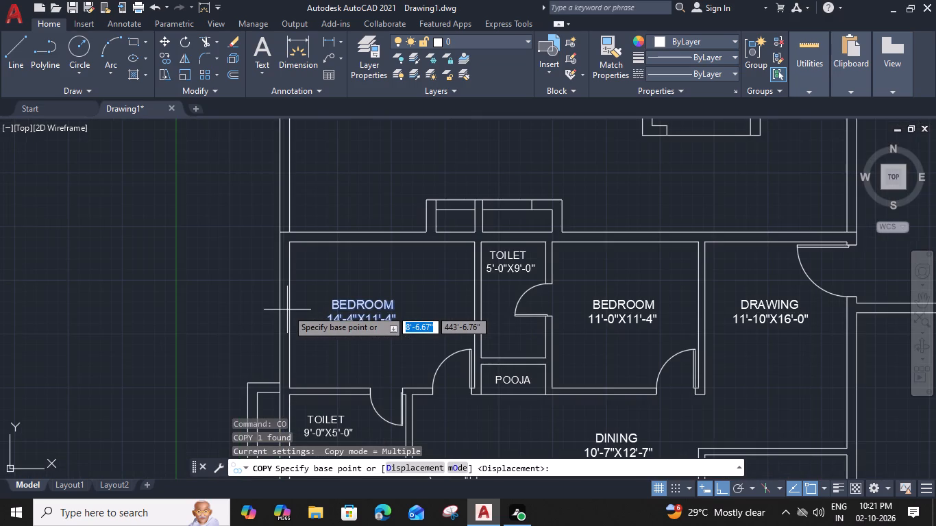
{"action": "left_click", "coordinate": [291, 312]}
{"action": "scroll", "coordinate": [291, 297], "scroll_direction": "down", "scroll_amount": 3}
{"action": "middle_click_drag", "start_coordinate": [297, 215], "coordinate": [299, 277]}
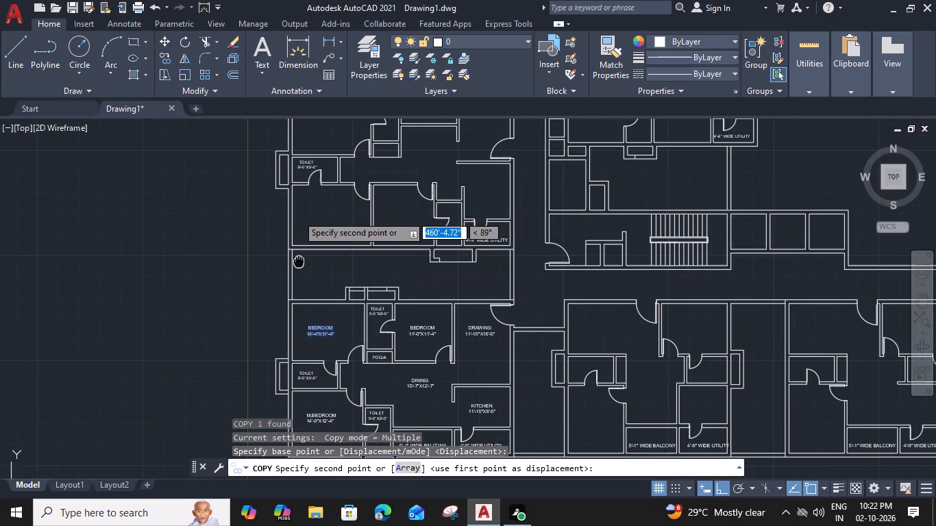
{"action": "middle_click_drag", "start_coordinate": [299, 277], "coordinate": [308, 397]}
{"action": "scroll", "coordinate": [297, 285], "scroll_direction": "up", "scroll_amount": 3}
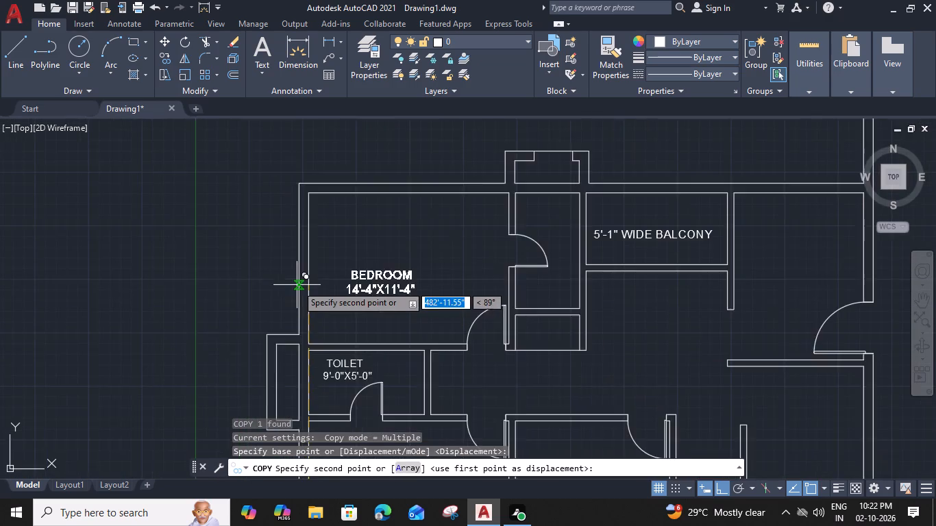
{"action": "left_click", "coordinate": [315, 255]}
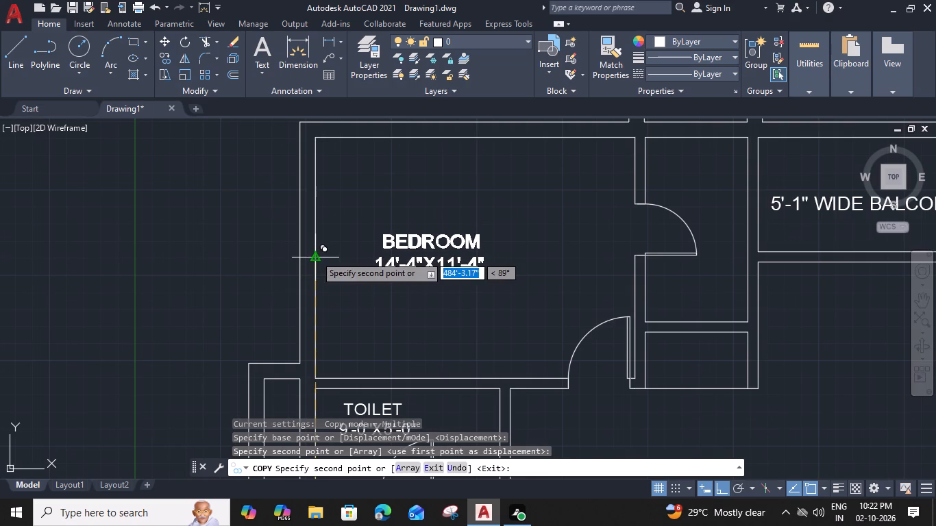
{"action": "key", "text": "Escape"}
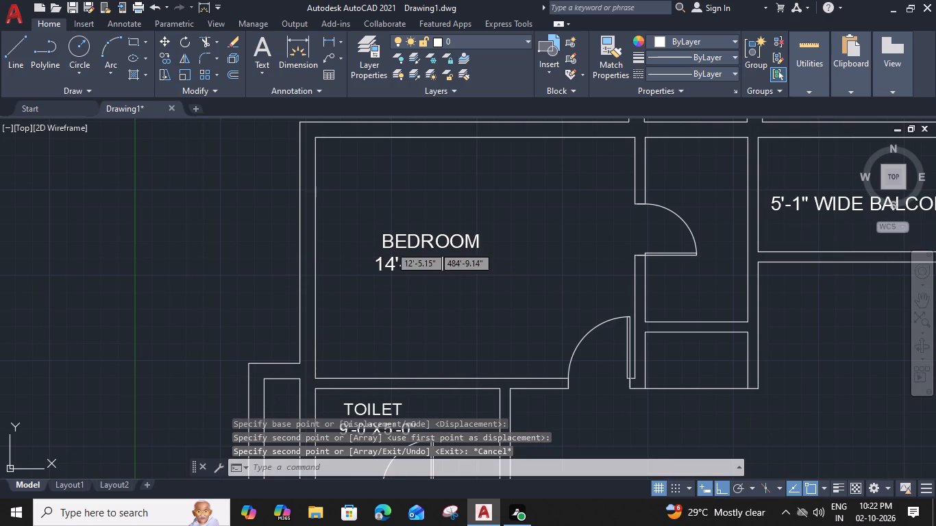
Change the dimensions in the copied label of the northwest bedroom to 13'-0"X11'-9".
{"action": "left_click", "coordinate": [390, 246]}
{"action": "left_click", "coordinate": [390, 246]}
{"action": "scroll", "coordinate": [394, 258], "scroll_direction": "up", "scroll_amount": 2}
{"action": "left_click_drag", "start_coordinate": [395, 269], "coordinate": [384, 268]}
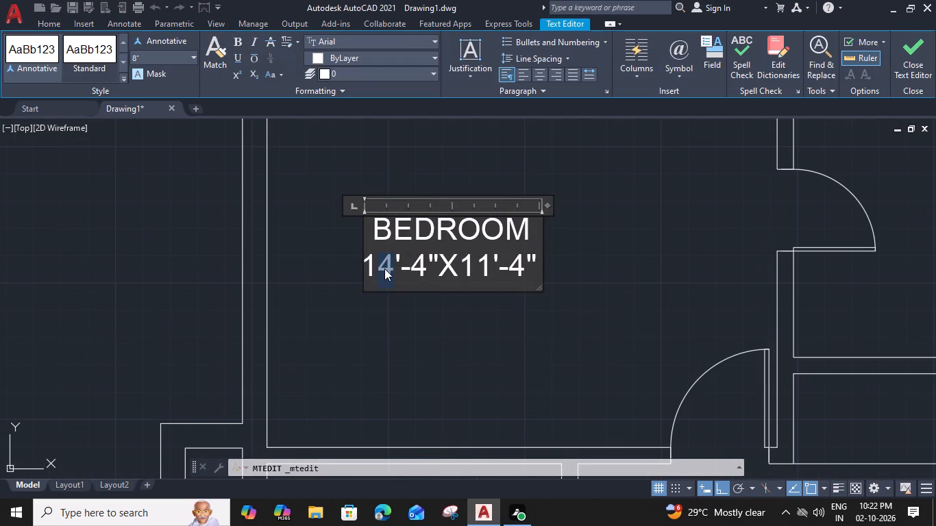
{"action": "key", "text": "3"}
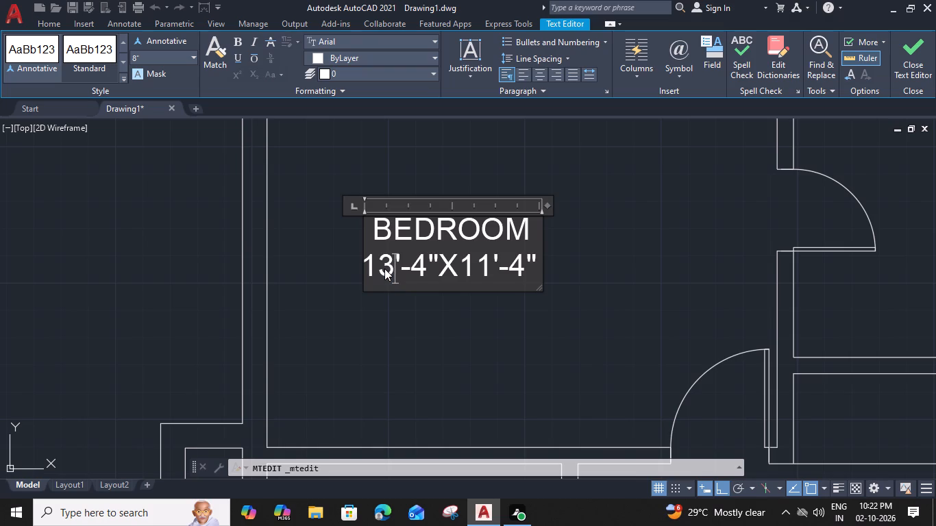
{"action": "left_click_drag", "start_coordinate": [430, 269], "coordinate": [425, 269]}
{"action": "left_click_drag", "start_coordinate": [425, 269], "coordinate": [412, 271]}
{"action": "key", "text": "0"}
{"action": "left_click_drag", "start_coordinate": [524, 270], "coordinate": [515, 271]}
{"action": "key", "text": "9"}
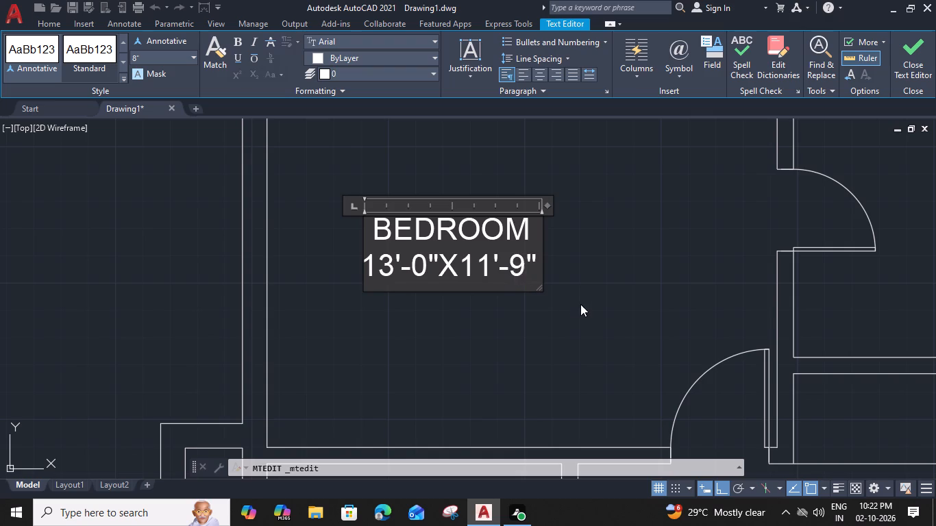
{"action": "left_click", "coordinate": [580, 304]}
Copy the M.BEDROOM 14'-0"X12'-4" label from the southwest apartment into the room south of the west-side toilet in the apartment directly north.
{"action": "scroll", "coordinate": [568, 298], "scroll_direction": "down", "scroll_amount": 5}
{"action": "middle_click_drag", "start_coordinate": [559, 301], "coordinate": [512, 260]}
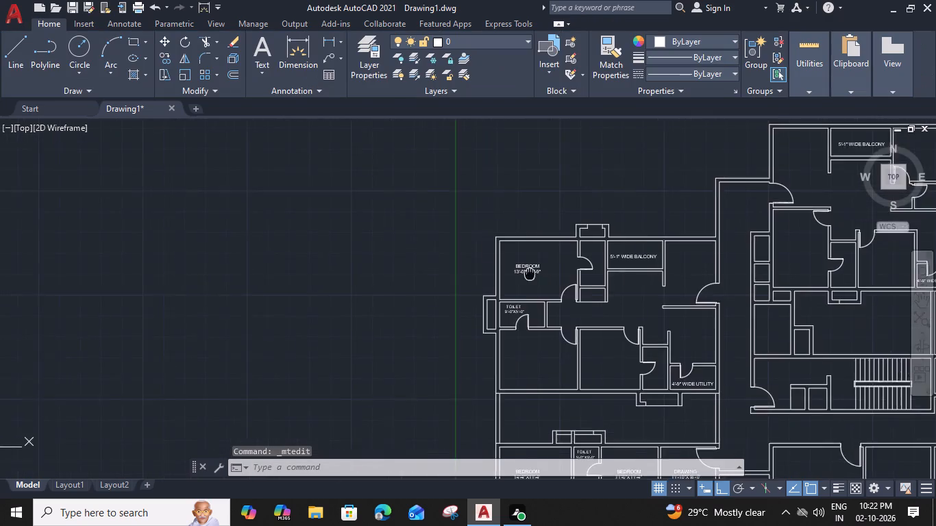
{"action": "middle_click_drag", "start_coordinate": [512, 260], "coordinate": [426, 221]}
{"action": "middle_click_drag", "start_coordinate": [411, 358], "coordinate": [393, 316]}
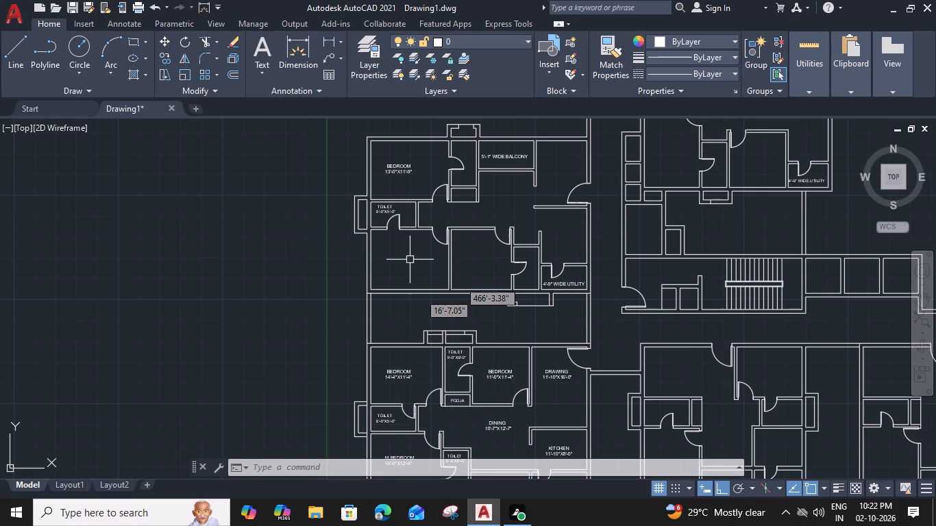
{"action": "middle_click_drag", "start_coordinate": [429, 364], "coordinate": [417, 186]}
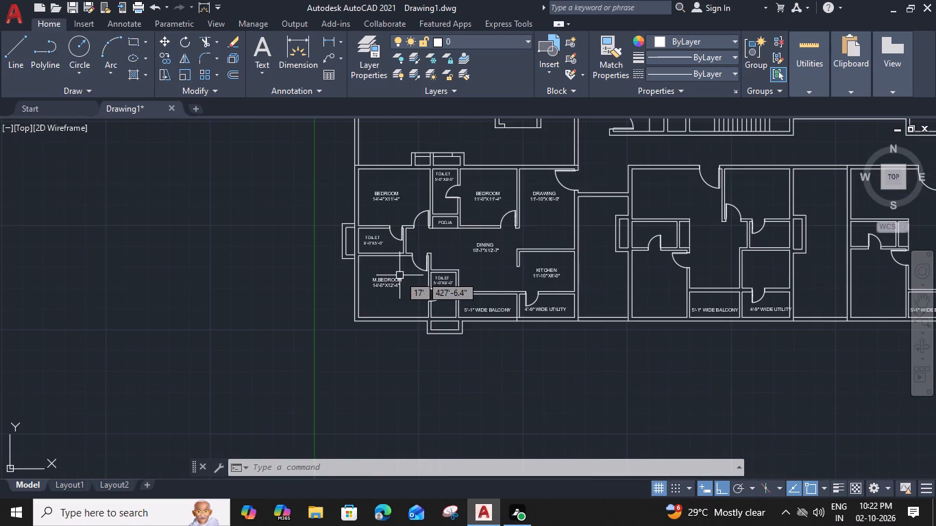
{"action": "left_click", "coordinate": [396, 280]}
{"action": "type", "text": "CO"}
{"action": "key", "text": "space"}
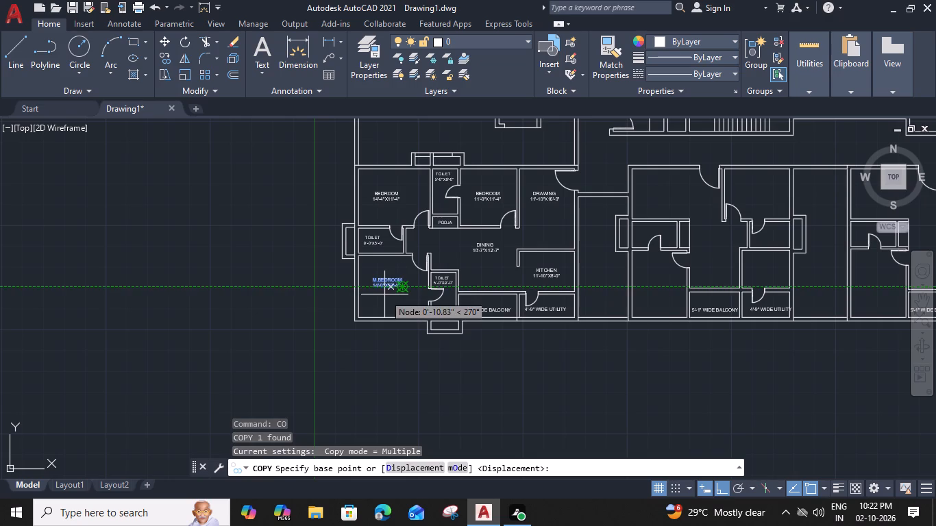
{"action": "left_click", "coordinate": [360, 286]}
{"action": "middle_click_drag", "start_coordinate": [373, 210], "coordinate": [356, 358]}
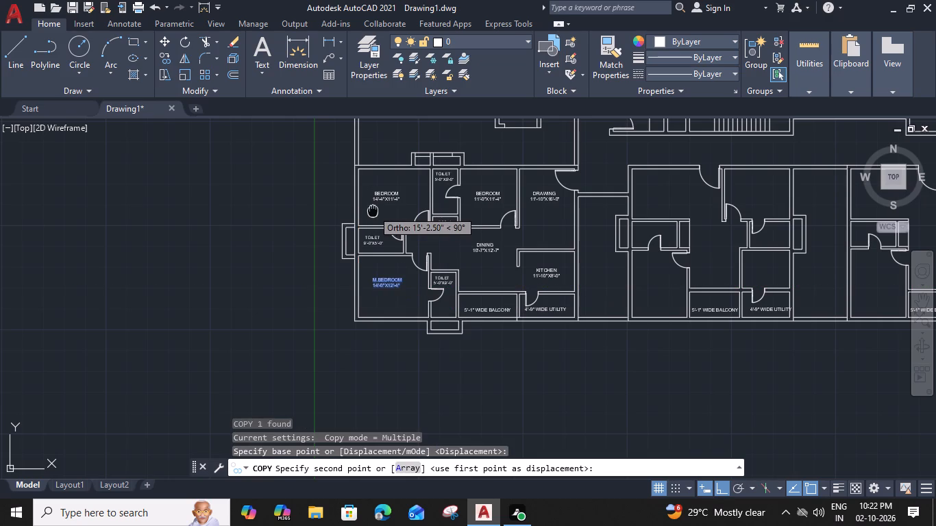
{"action": "scroll", "coordinate": [344, 223], "scroll_direction": "up", "scroll_amount": 1}
{"action": "left_click", "coordinate": [338, 236]}
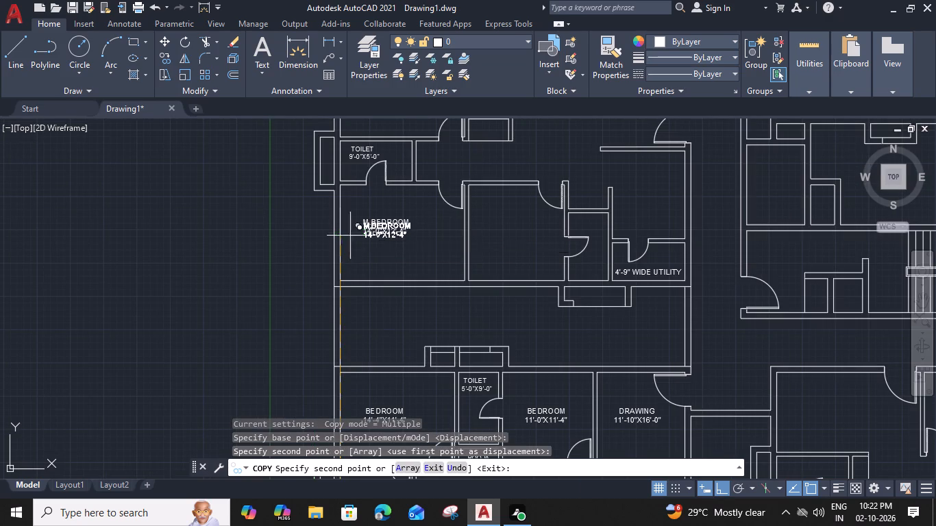
{"action": "key", "text": "Escape"}
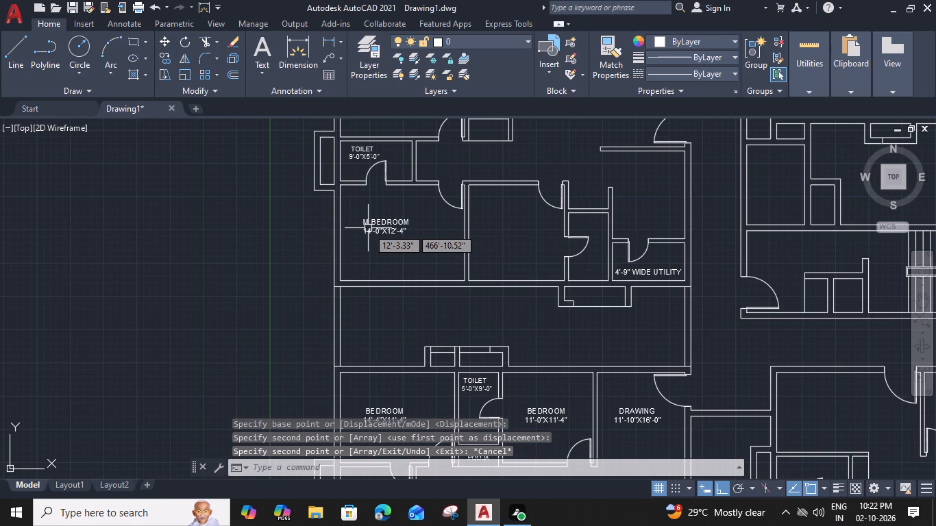
Change the dimensions in the copied M.BEDROOM label to 15'-7"X12'-0".
{"action": "double_click", "coordinate": [382, 230]}
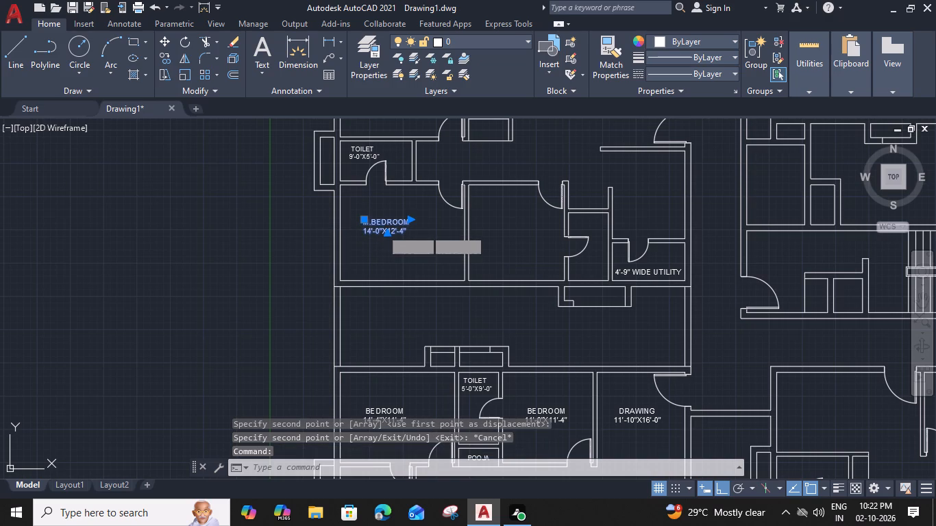
{"action": "scroll", "coordinate": [376, 225], "scroll_direction": "up", "scroll_amount": 3}
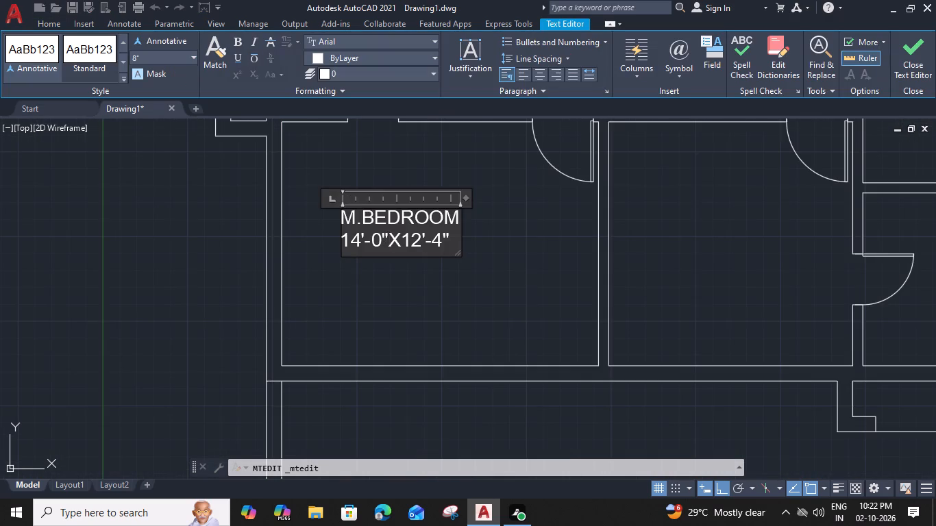
{"action": "scroll", "coordinate": [358, 237], "scroll_direction": "up", "scroll_amount": 1}
{"action": "left_click_drag", "start_coordinate": [358, 243], "coordinate": [349, 243]}
{"action": "key", "text": "5"}
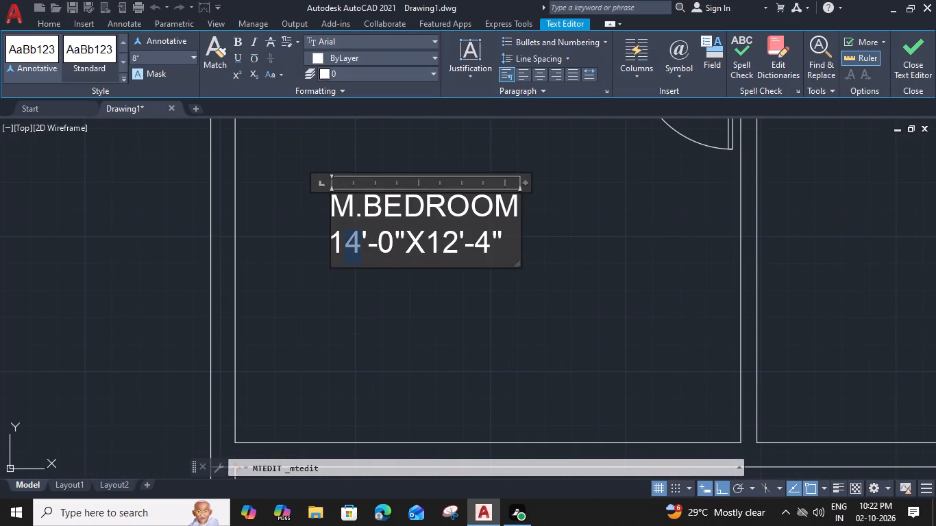
{"action": "left_click_drag", "start_coordinate": [389, 242], "coordinate": [380, 240]}
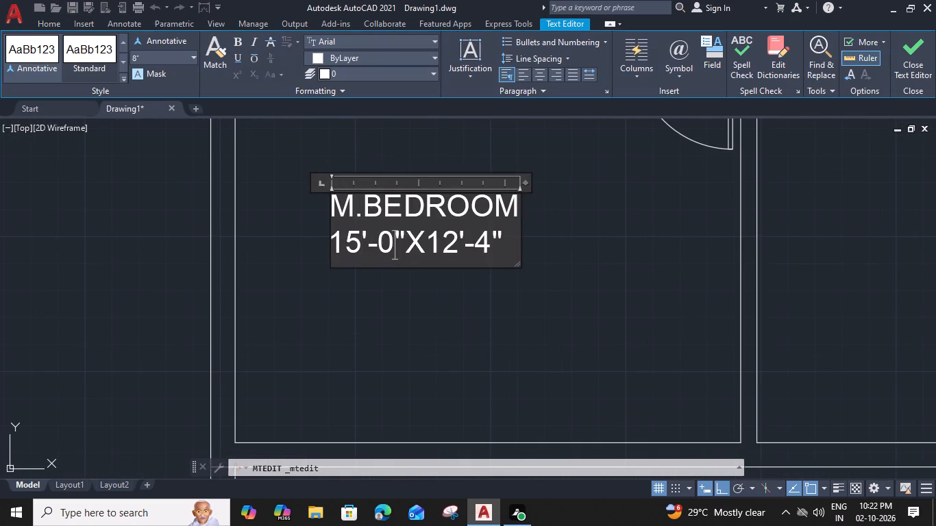
{"action": "left_click_drag", "start_coordinate": [380, 240], "coordinate": [379, 240]}
{"action": "key", "text": "7"}
{"action": "left_click_drag", "start_coordinate": [489, 237], "coordinate": [479, 235]}
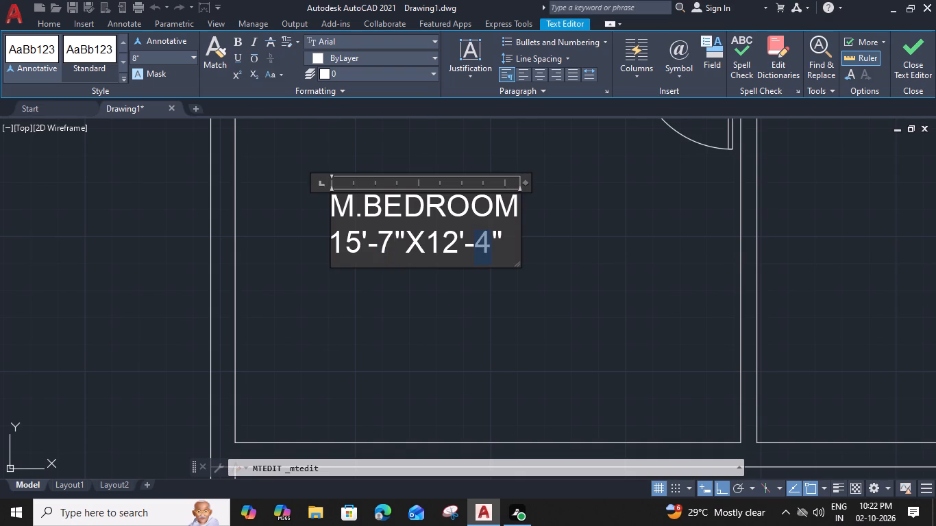
{"action": "key", "text": "0"}
{"action": "left_click", "coordinate": [537, 311]}
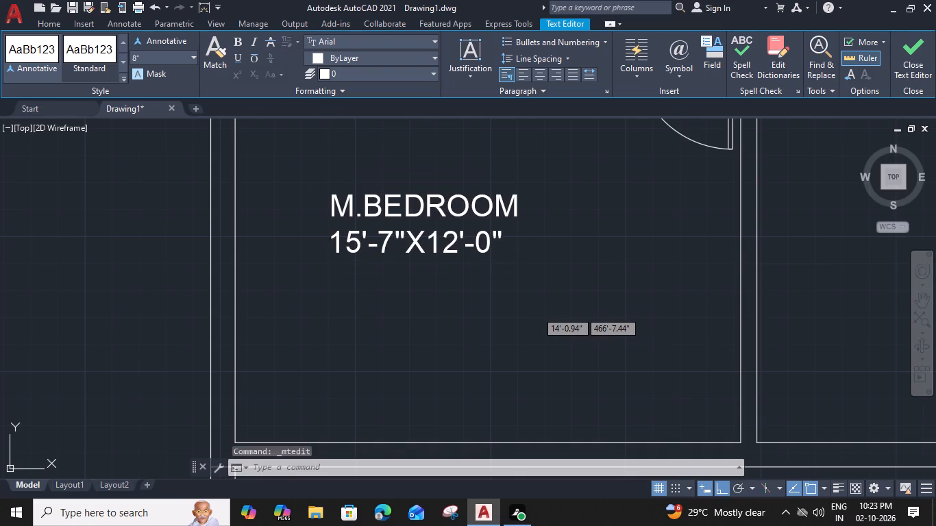
Copy the BEDROOM 11'-0"X11'-4" label from the southwest apartment into the room directly east of the northern apartment's master bedroom.
{"action": "scroll", "coordinate": [483, 223], "scroll_direction": "down", "scroll_amount": 2}
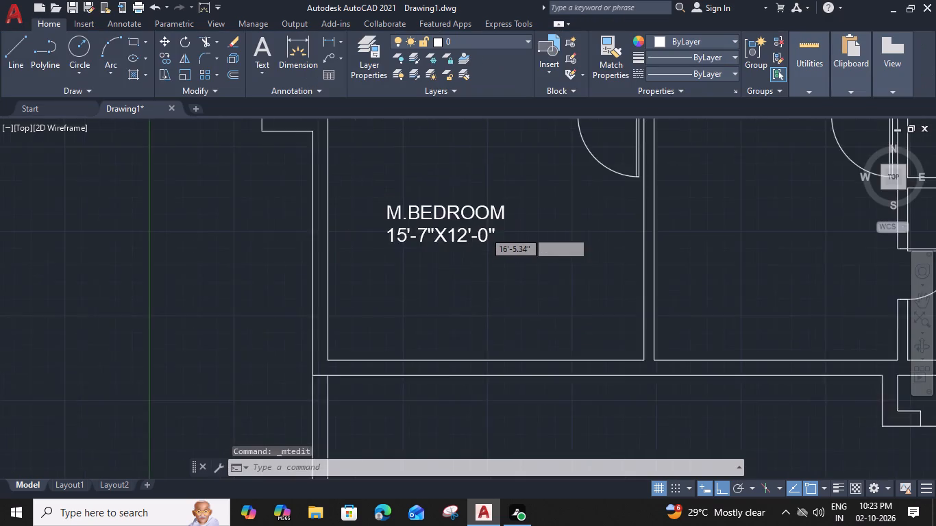
{"action": "middle_click_drag", "start_coordinate": [493, 280], "coordinate": [413, 236]}
{"action": "scroll", "coordinate": [418, 247], "scroll_direction": "down", "scroll_amount": 2}
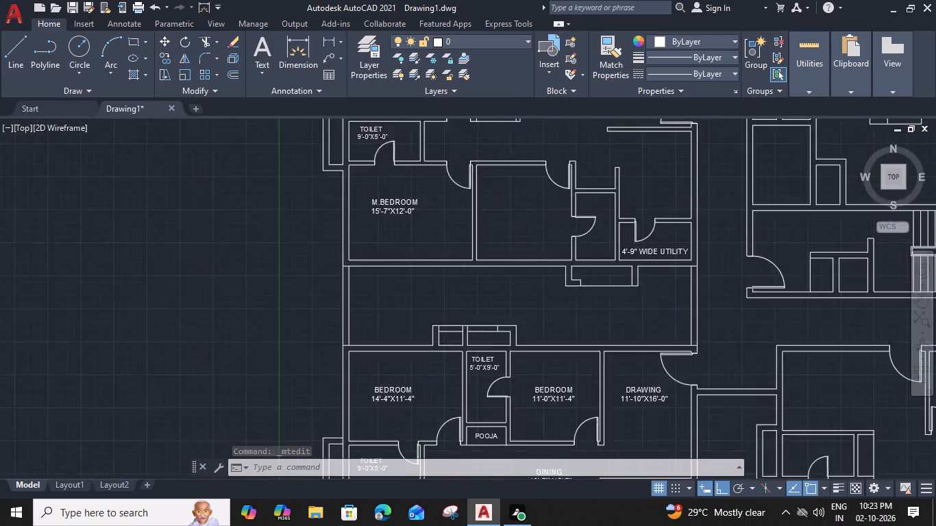
{"action": "middle_click_drag", "start_coordinate": [478, 307], "coordinate": [446, 220]}
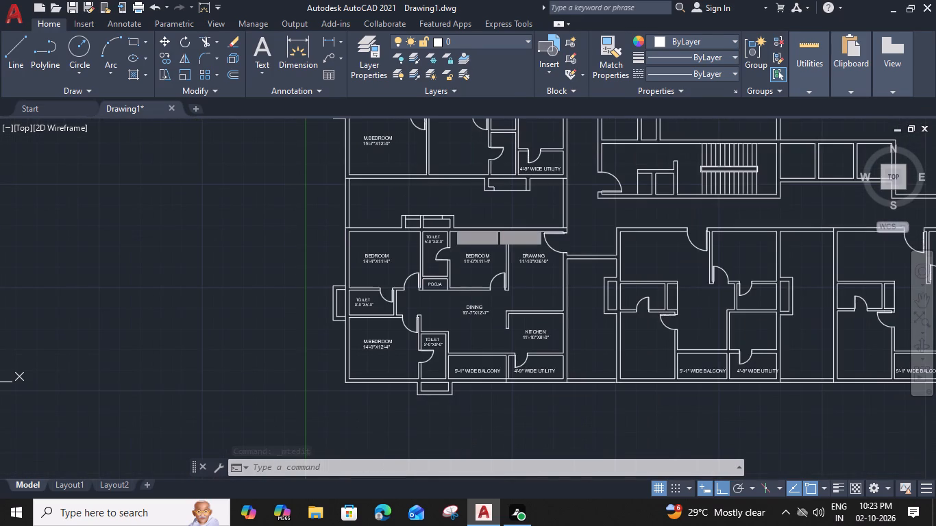
{"action": "scroll", "coordinate": [468, 264], "scroll_direction": "up", "scroll_amount": 2}
{"action": "left_click", "coordinate": [471, 253]}
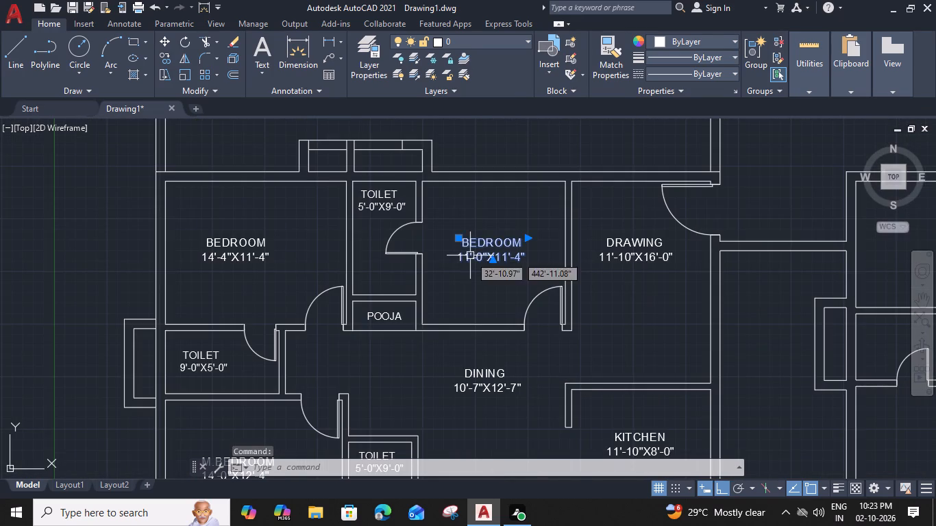
{"action": "type", "text": "CO"}
{"action": "key", "text": "space"}
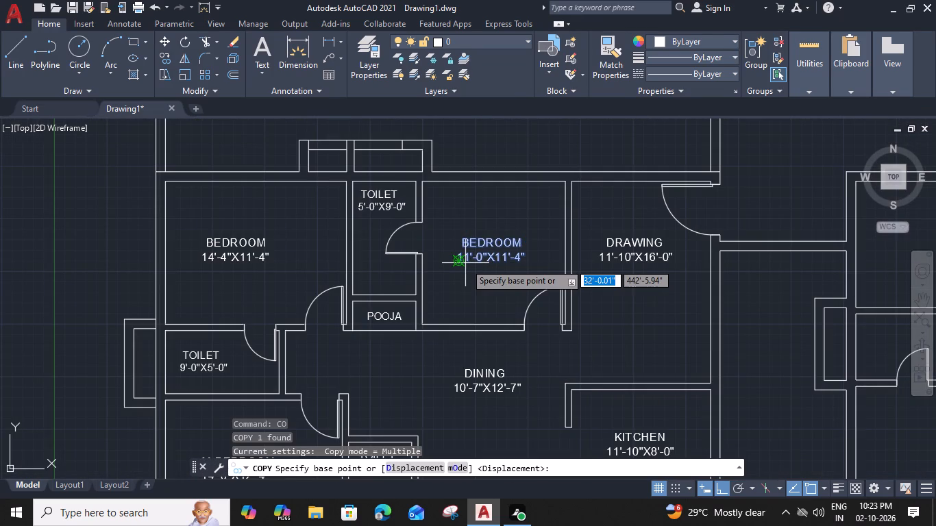
{"action": "left_click", "coordinate": [422, 257]}
{"action": "scroll", "coordinate": [426, 173], "scroll_direction": "down", "scroll_amount": 2}
{"action": "middle_click_drag", "start_coordinate": [426, 173], "coordinate": [434, 288]}
{"action": "scroll", "coordinate": [408, 204], "scroll_direction": "up", "scroll_amount": 3}
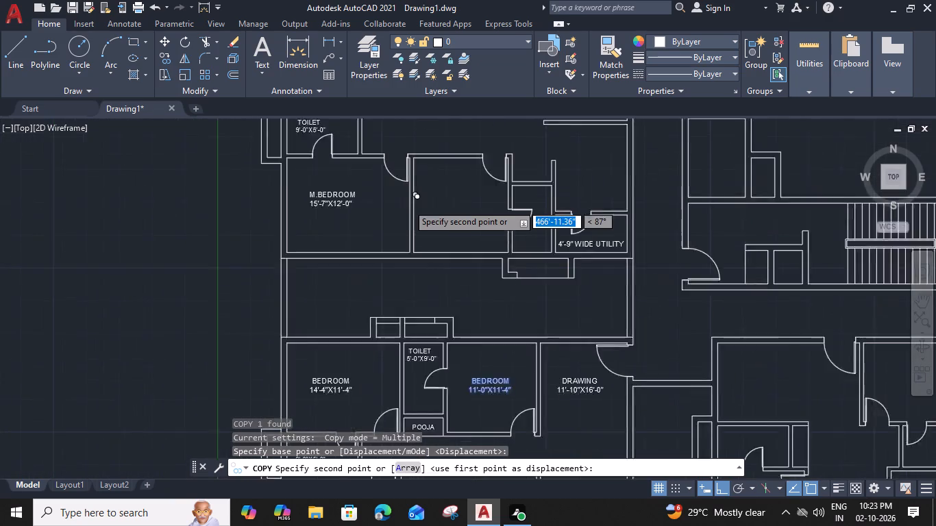
{"action": "left_click", "coordinate": [422, 210]}
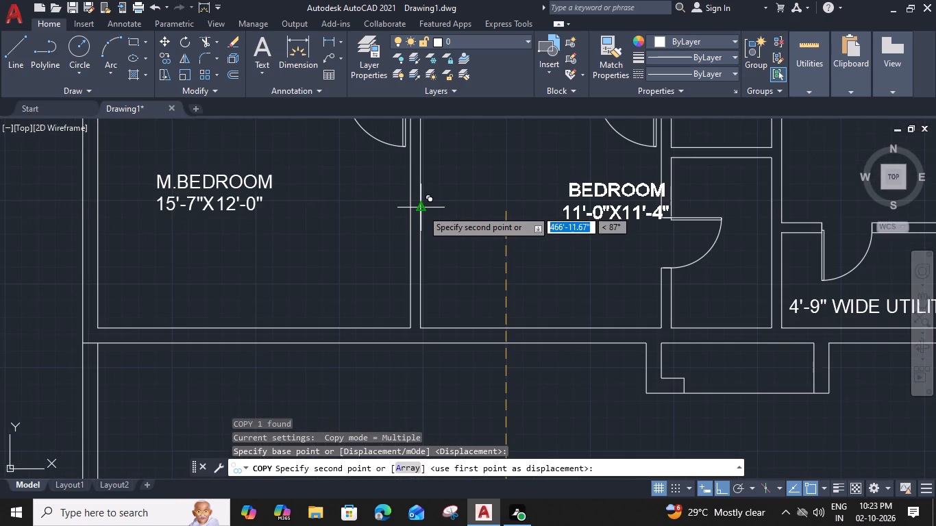
{"action": "key", "text": "Escape"}
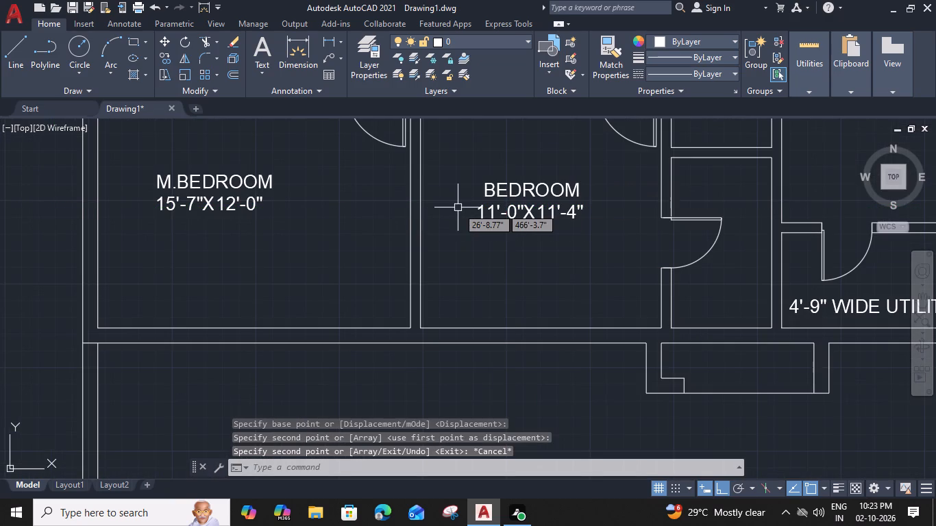
Change the dimensions in the copied BEDROOM label east of the northern apartment's master bedroom to 12'-0"X12'-0".
{"action": "double_click", "coordinate": [552, 212]}
{"action": "scroll", "coordinate": [550, 210], "scroll_direction": "up", "scroll_amount": 2}
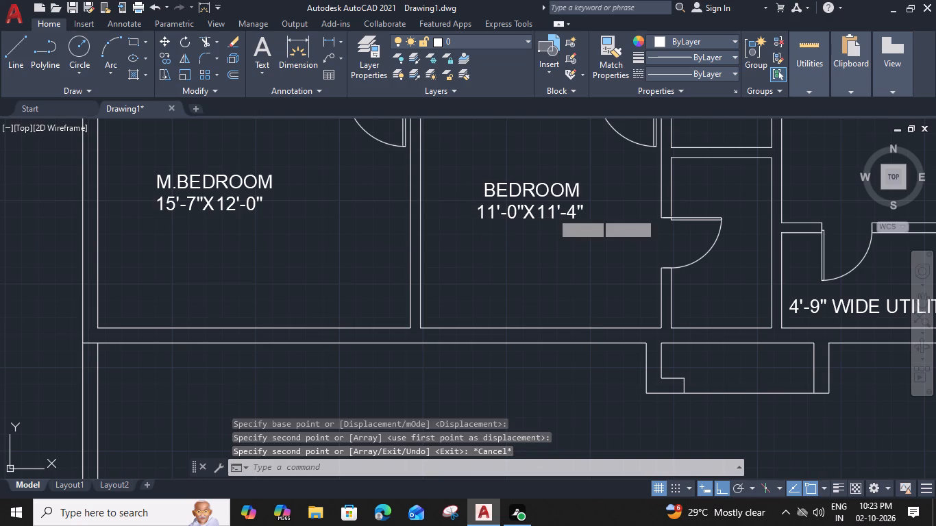
{"action": "left_click", "coordinate": [555, 213]}
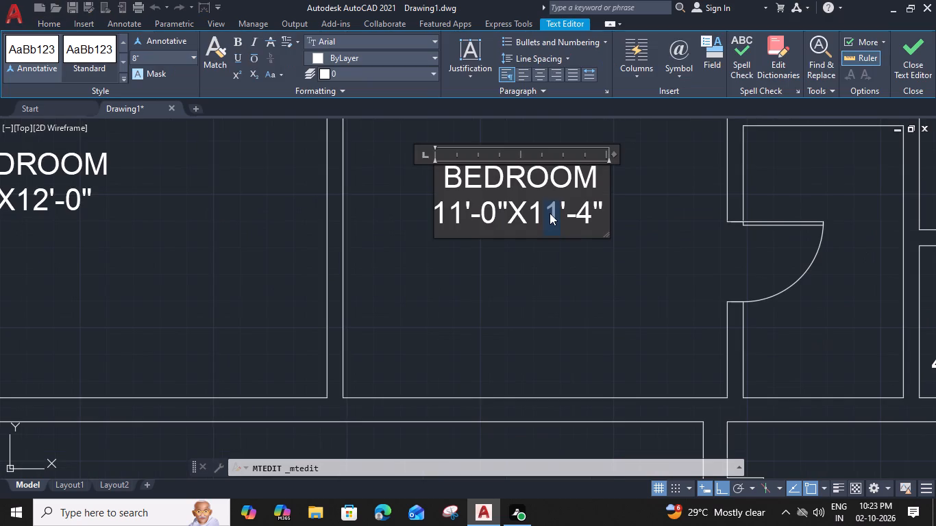
{"action": "key", "text": "2"}
{"action": "left_click", "coordinate": [457, 218]}
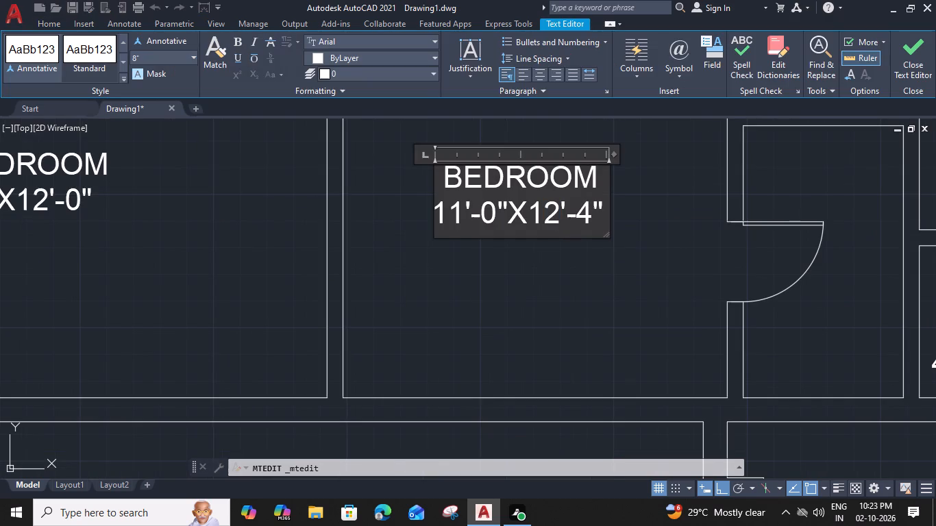
{"action": "key", "text": "2"}
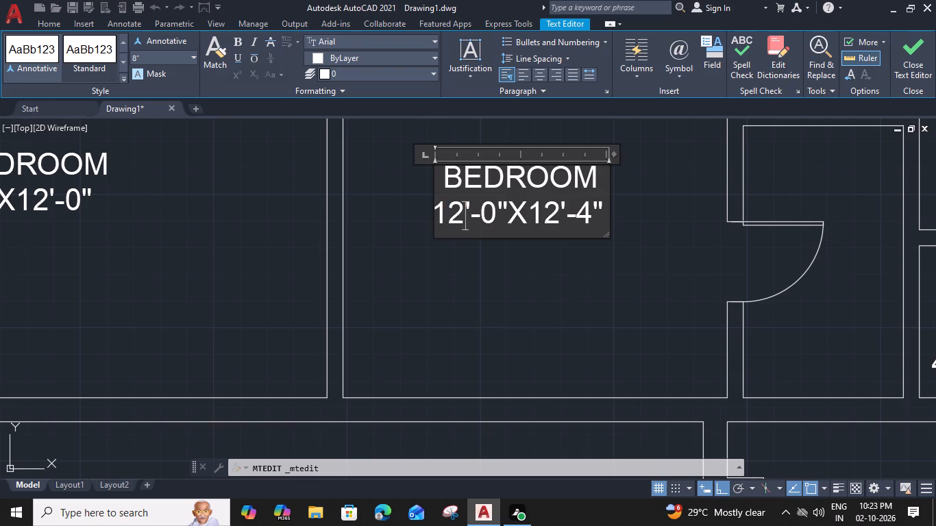
{"action": "left_click_drag", "start_coordinate": [593, 203], "coordinate": [582, 203]}
{"action": "key", "text": "0"}
{"action": "left_click", "coordinate": [611, 246]}
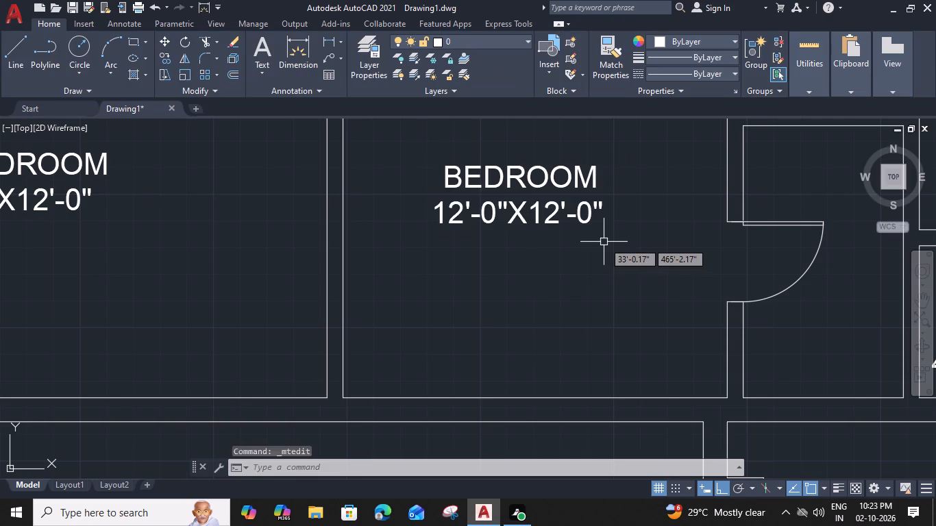
Copy the DRAWING 11'-10"X16'-0" label from the southwest apartment into the room east of the 5'-1" wide balcony in the northern apartment.
{"action": "scroll", "coordinate": [604, 242], "scroll_direction": "down", "scroll_amount": 3}
{"action": "middle_click_drag", "start_coordinate": [601, 238], "coordinate": [539, 140]}
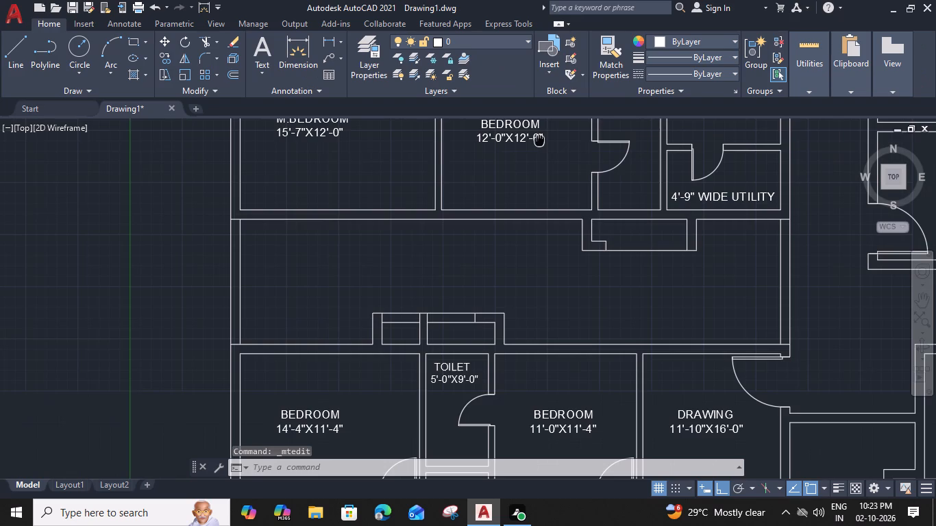
{"action": "scroll", "coordinate": [524, 187], "scroll_direction": "down", "scroll_amount": 2}
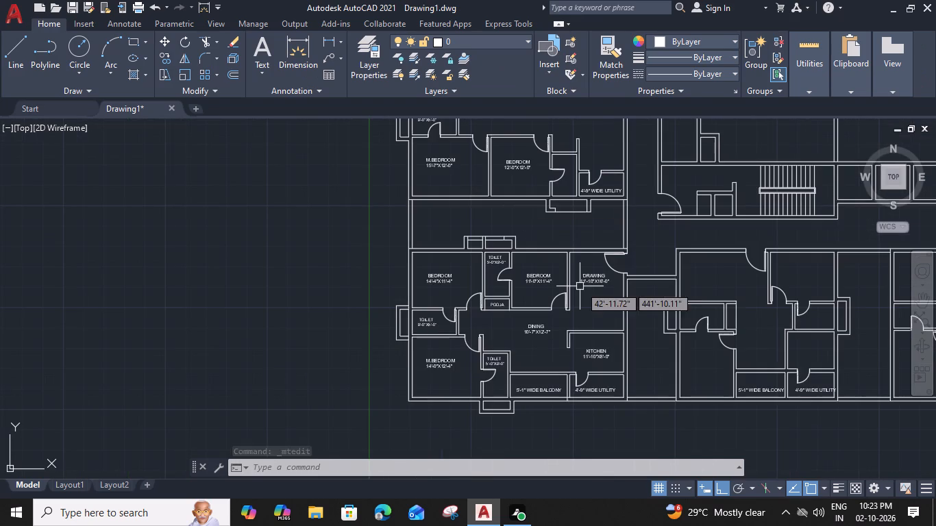
{"action": "left_click", "coordinate": [587, 281]}
{"action": "type", "text": "CO"}
{"action": "key", "text": "space"}
{"action": "scroll", "coordinate": [580, 278], "scroll_direction": "up", "scroll_amount": 1}
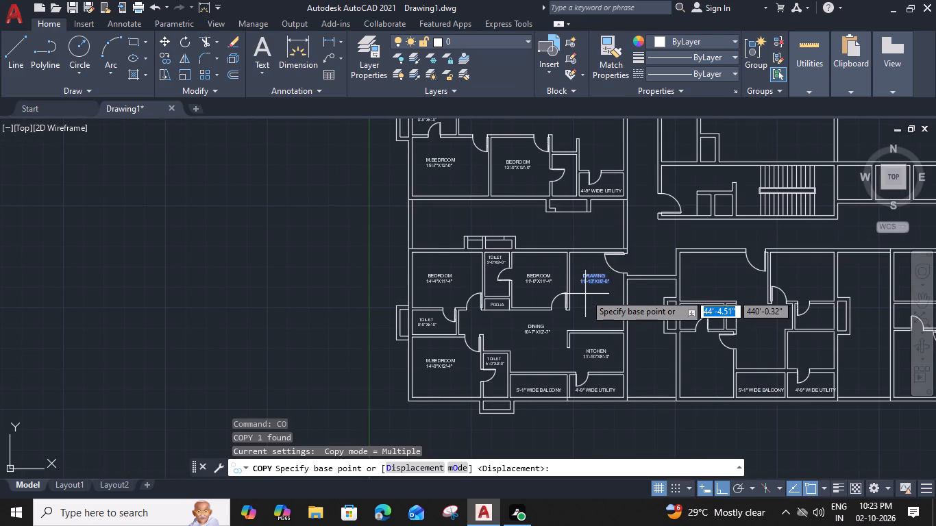
{"action": "scroll", "coordinate": [582, 290], "scroll_direction": "up", "scroll_amount": 1}
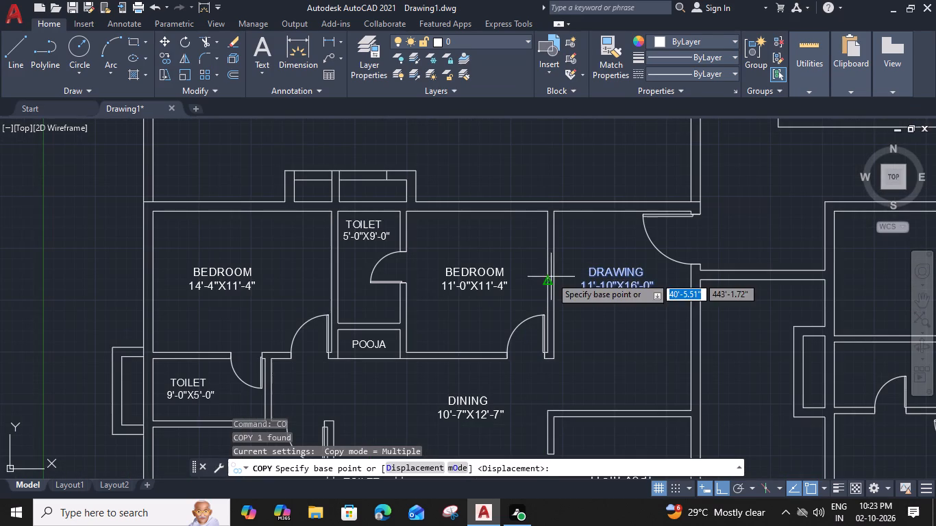
{"action": "left_click", "coordinate": [551, 285]}
{"action": "scroll", "coordinate": [551, 283], "scroll_direction": "down", "scroll_amount": 3}
{"action": "middle_click_drag", "start_coordinate": [550, 218], "coordinate": [544, 375]}
{"action": "scroll", "coordinate": [552, 239], "scroll_direction": "up", "scroll_amount": 3}
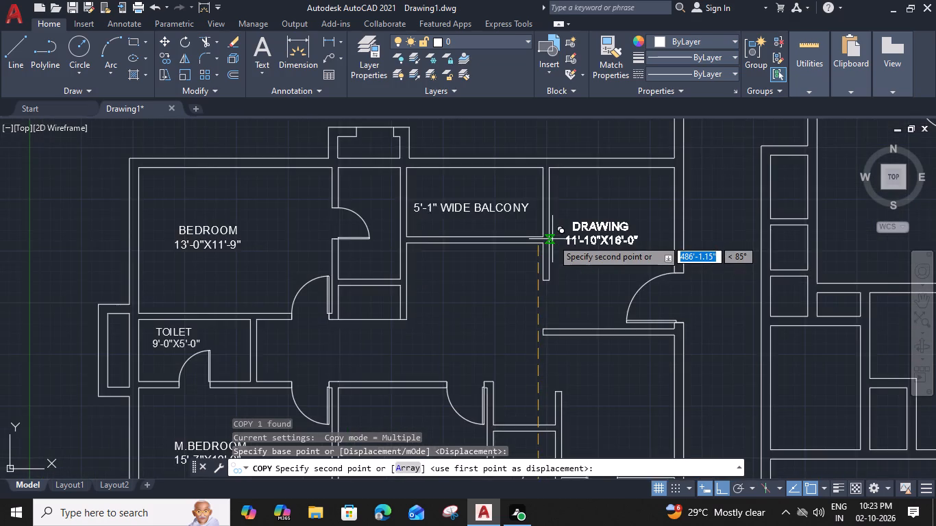
{"action": "left_click", "coordinate": [549, 213]}
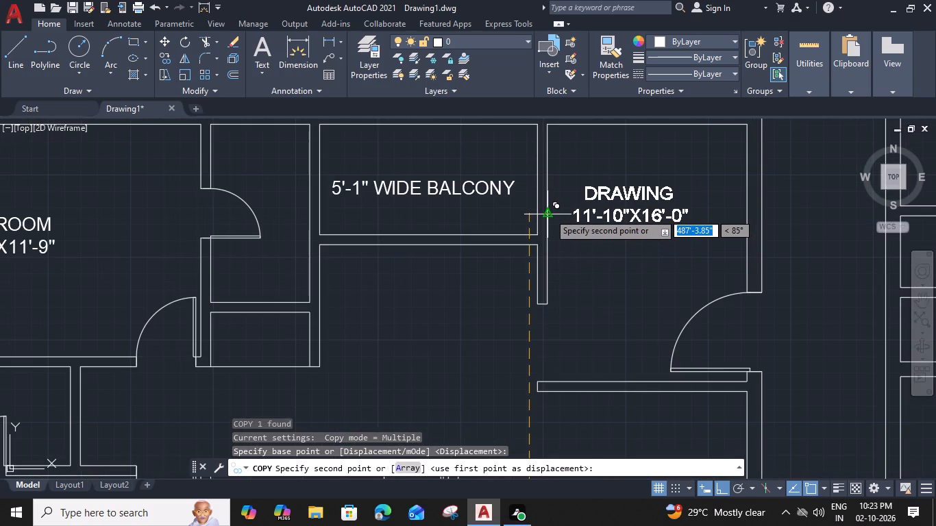
{"action": "key", "text": "Escape"}
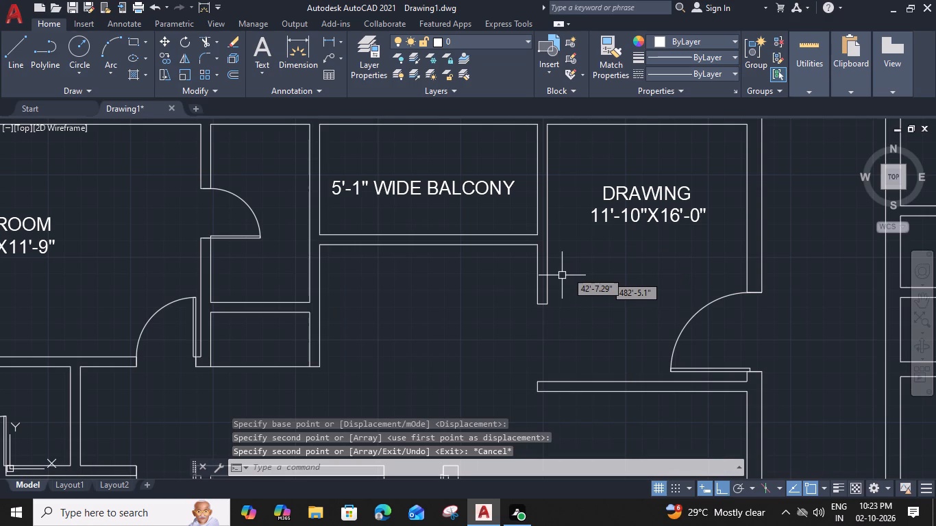
Change the dimensions in the copied DRAWING label to 12'-7"X13'-0".
{"action": "double_click", "coordinate": [658, 198]}
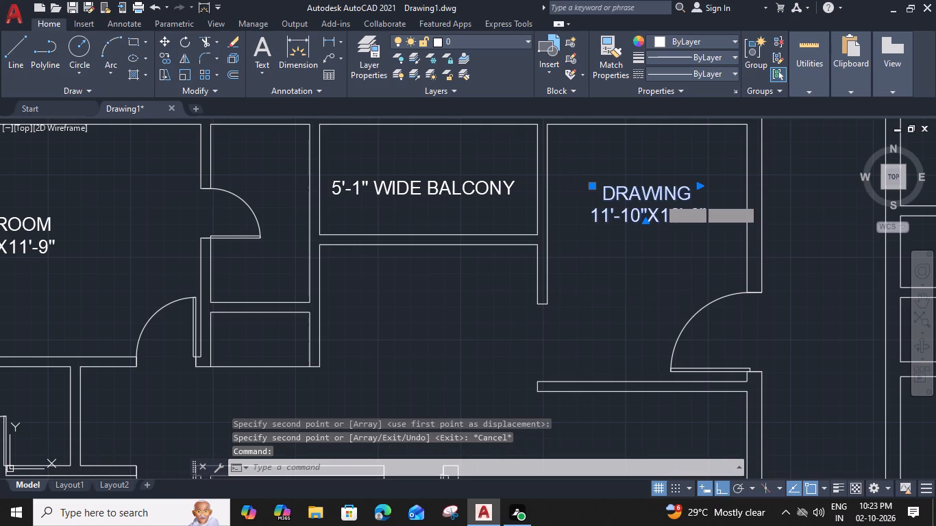
{"action": "left_click", "coordinate": [608, 222]}
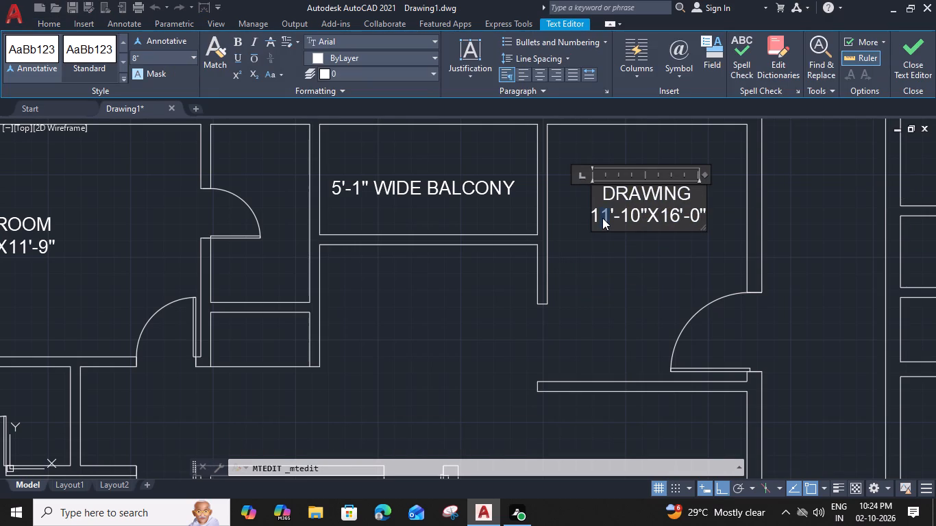
{"action": "key", "text": "2"}
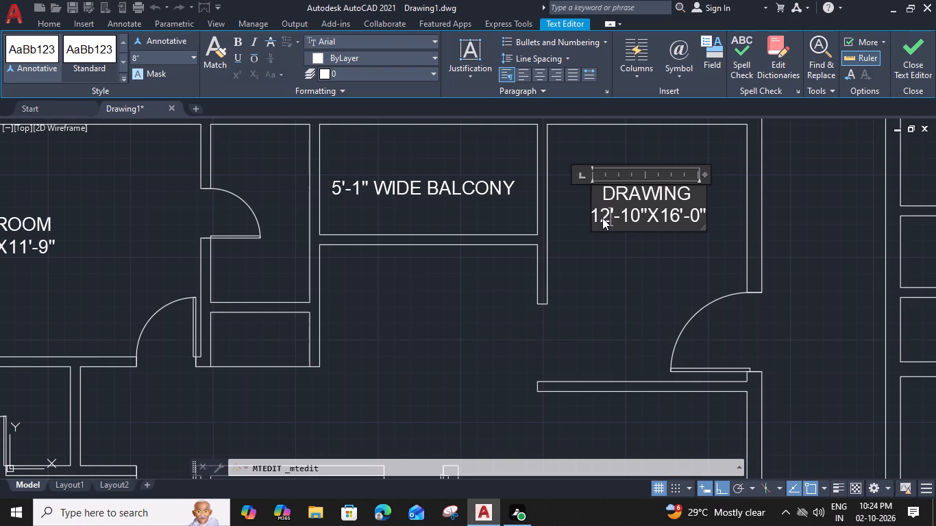
{"action": "left_click_drag", "start_coordinate": [639, 210], "coordinate": [624, 208]}
{"action": "key", "text": "7"}
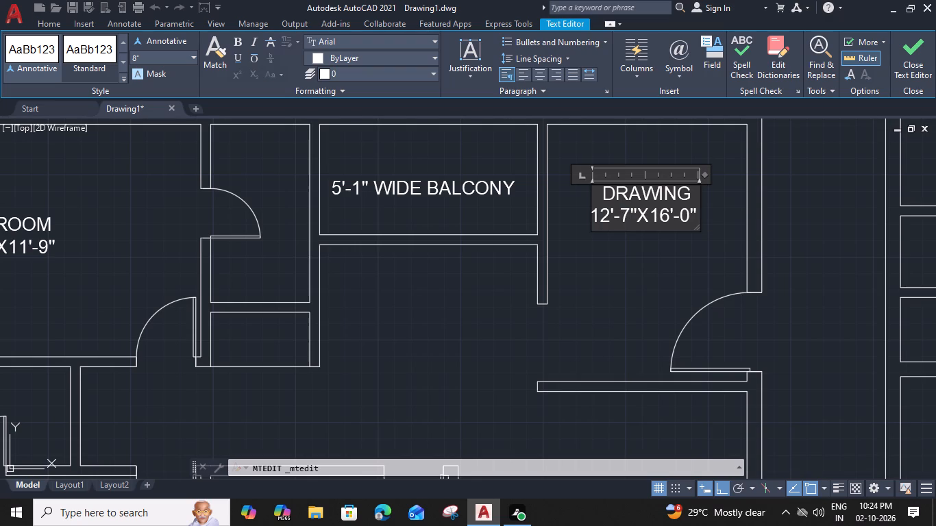
{"action": "left_click", "coordinate": [666, 210]}
{"action": "key", "text": "3"}
{"action": "left_click", "coordinate": [650, 253]}
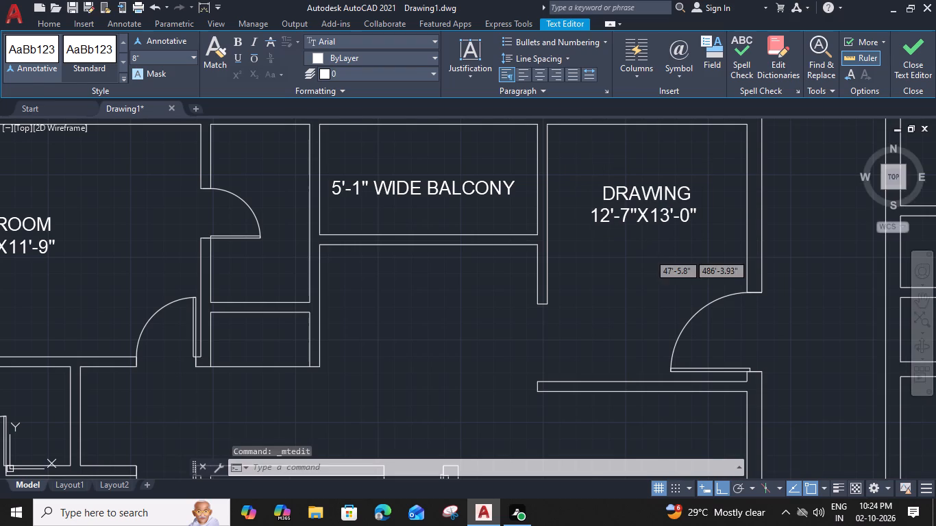
Copy the KITCHEN 11'-10"X8'-0" label from the southwest apartment into the room north of the 4'-9" wide utility in the northern apartment.
{"action": "scroll", "coordinate": [648, 252], "scroll_direction": "down", "scroll_amount": 2}
{"action": "middle_click_drag", "start_coordinate": [648, 252], "coordinate": [596, 49]}
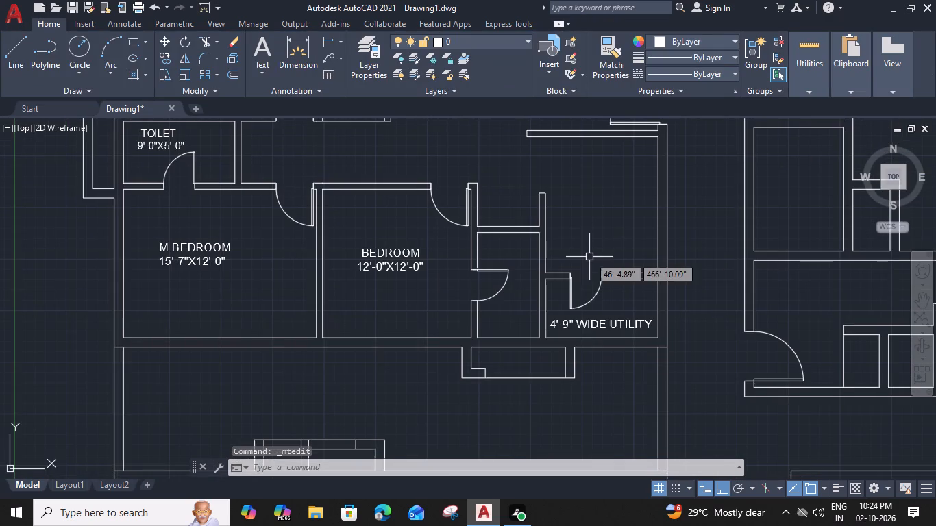
{"action": "scroll", "coordinate": [584, 299], "scroll_direction": "down", "scroll_amount": 1}
{"action": "middle_click_drag", "start_coordinate": [582, 314], "coordinate": [581, 282]}
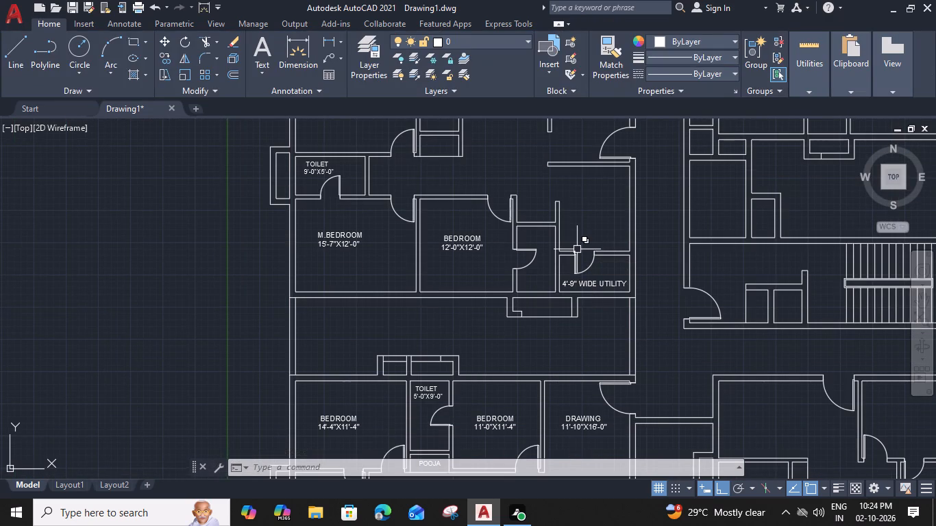
{"action": "middle_click_drag", "start_coordinate": [571, 316], "coordinate": [543, 167]}
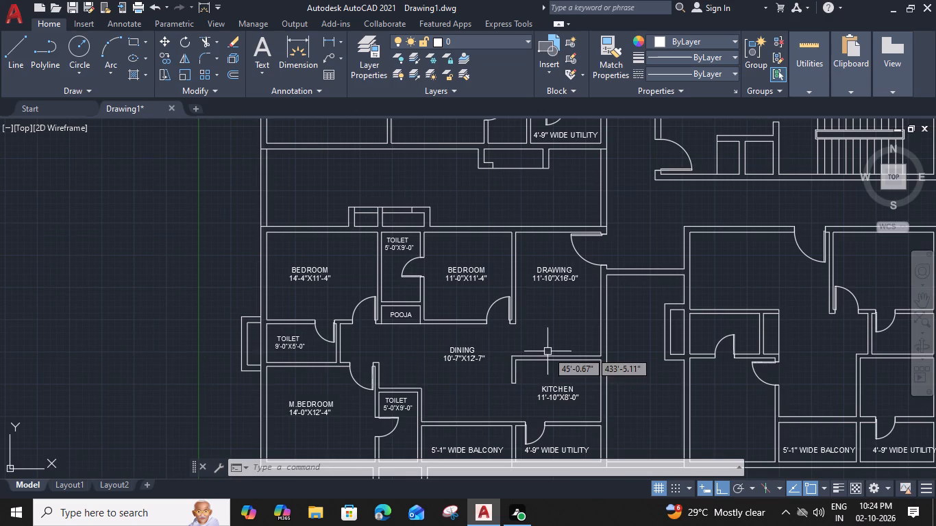
{"action": "middle_click_drag", "start_coordinate": [547, 351], "coordinate": [535, 253]}
{"action": "scroll", "coordinate": [540, 297], "scroll_direction": "up", "scroll_amount": 2}
{"action": "left_click", "coordinate": [540, 289]}
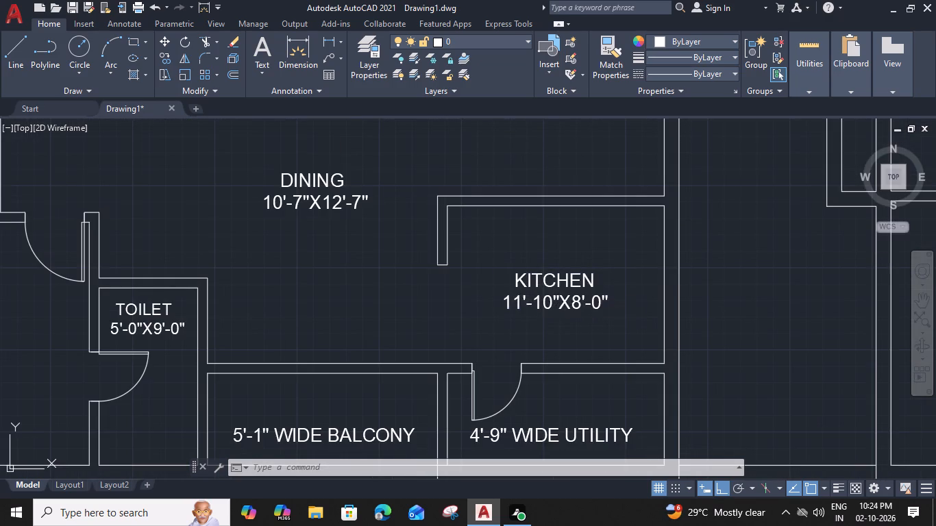
{"action": "type", "text": "CO"}
{"action": "key", "text": "space"}
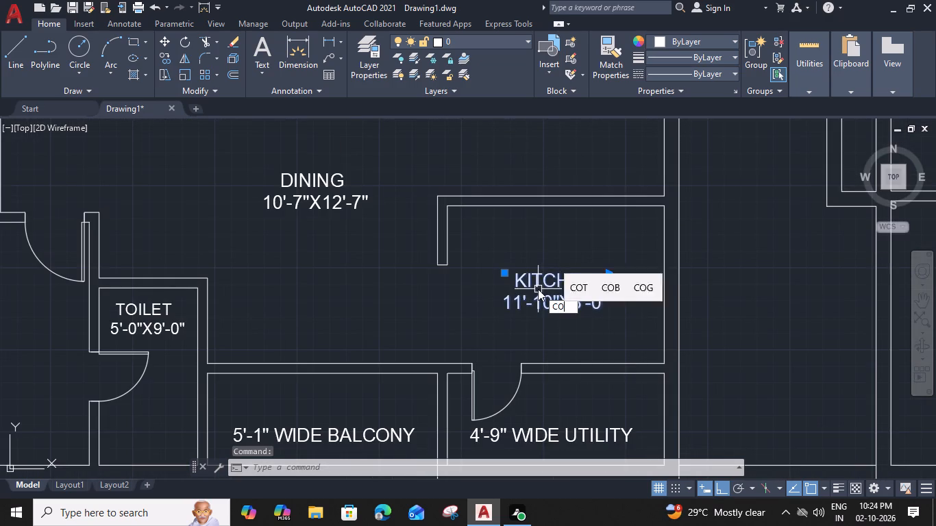
{"action": "left_click", "coordinate": [666, 283]}
{"action": "scroll", "coordinate": [659, 279], "scroll_direction": "down", "scroll_amount": 2}
{"action": "middle_click_drag", "start_coordinate": [658, 197], "coordinate": [633, 359]}
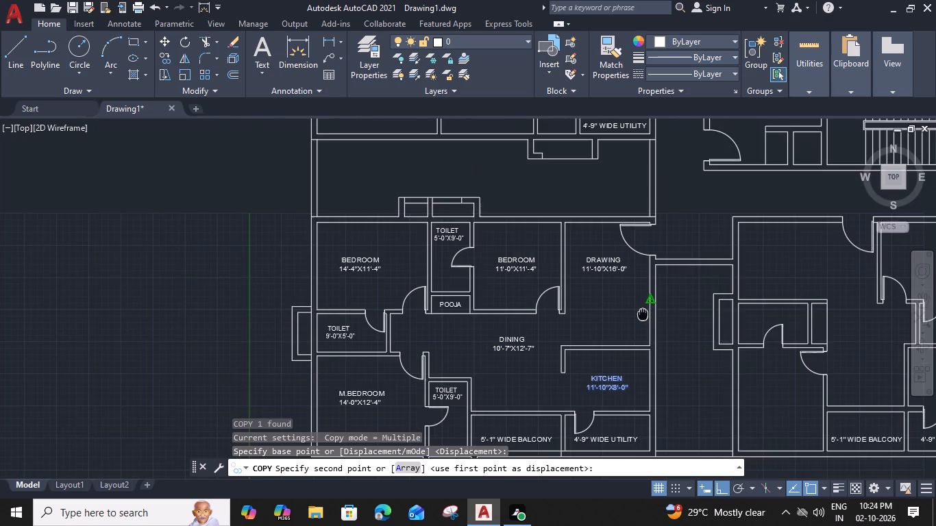
{"action": "middle_click_drag", "start_coordinate": [633, 359], "coordinate": [620, 410]}
{"action": "scroll", "coordinate": [610, 153], "scroll_direction": "up", "scroll_amount": 2}
{"action": "scroll", "coordinate": [626, 176], "scroll_direction": "down", "scroll_amount": 1}
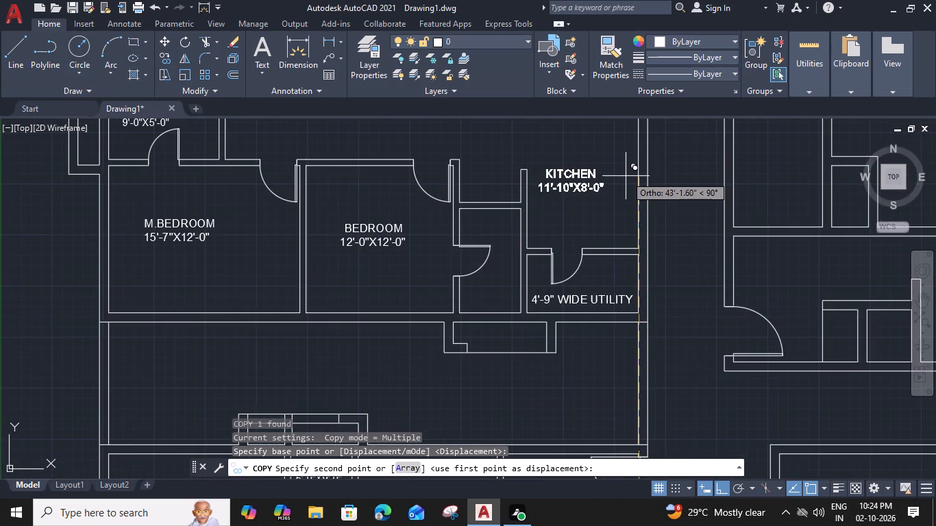
{"action": "middle_click_drag", "start_coordinate": [626, 175], "coordinate": [601, 240]}
{"action": "left_click", "coordinate": [611, 244]}
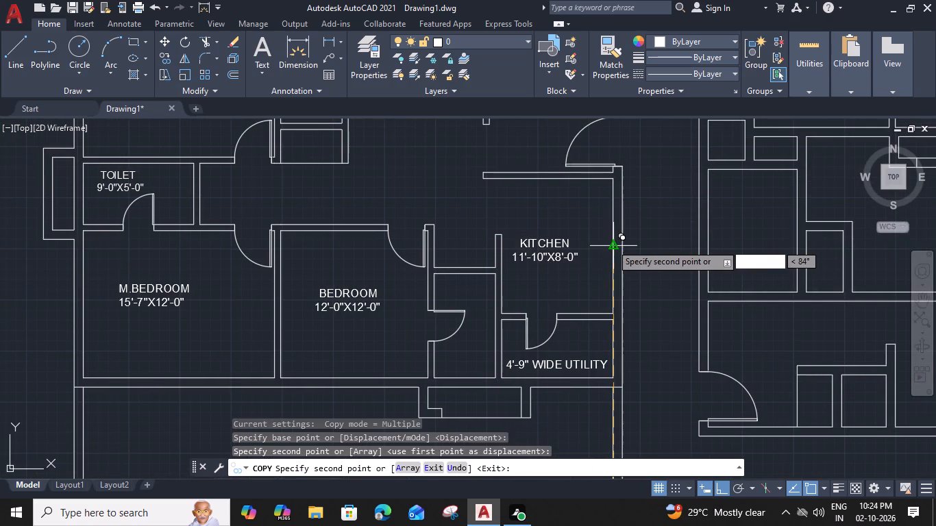
{"action": "key", "text": "Escape"}
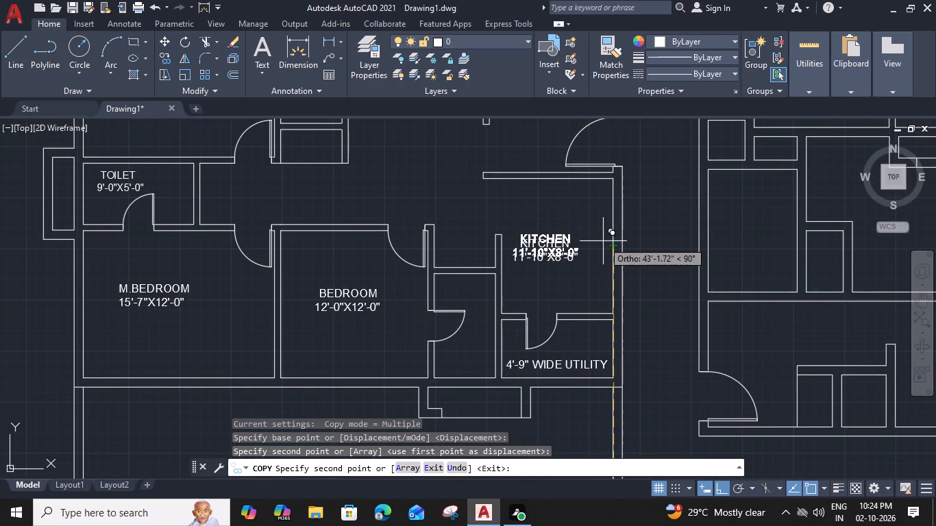
Change the dimensions in the copied KITCHEN label north of the northern apartment's utility to 9'-7"X11'-0".
{"action": "double_click", "coordinate": [565, 255]}
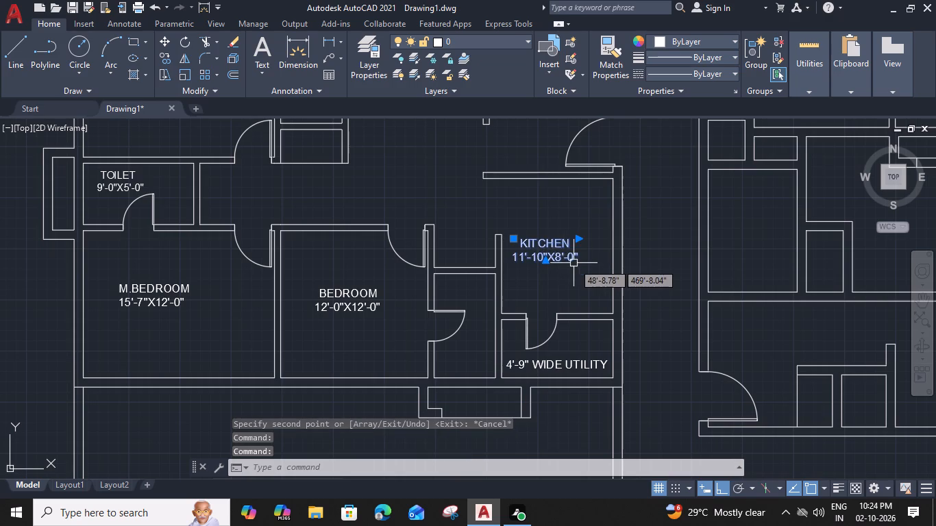
{"action": "scroll", "coordinate": [575, 260], "scroll_direction": "up", "scroll_amount": 2}
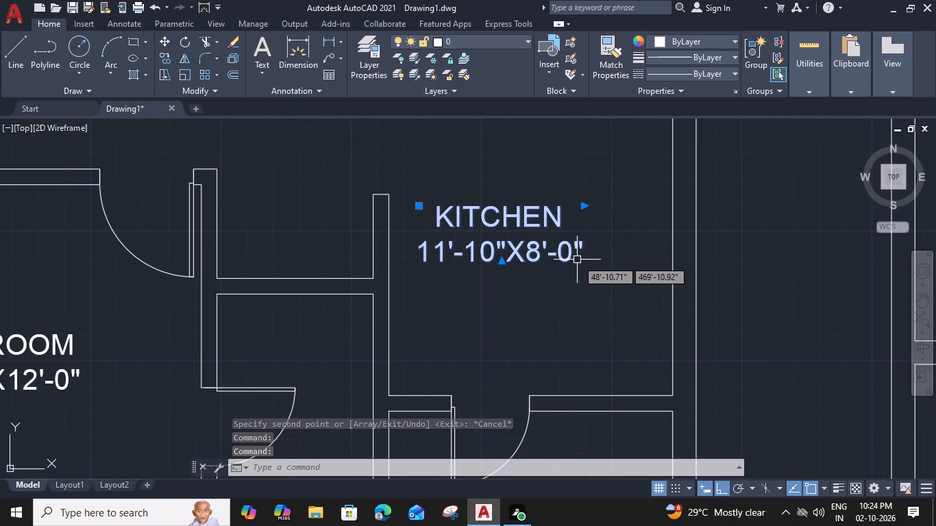
{"action": "double_click", "coordinate": [558, 258]}
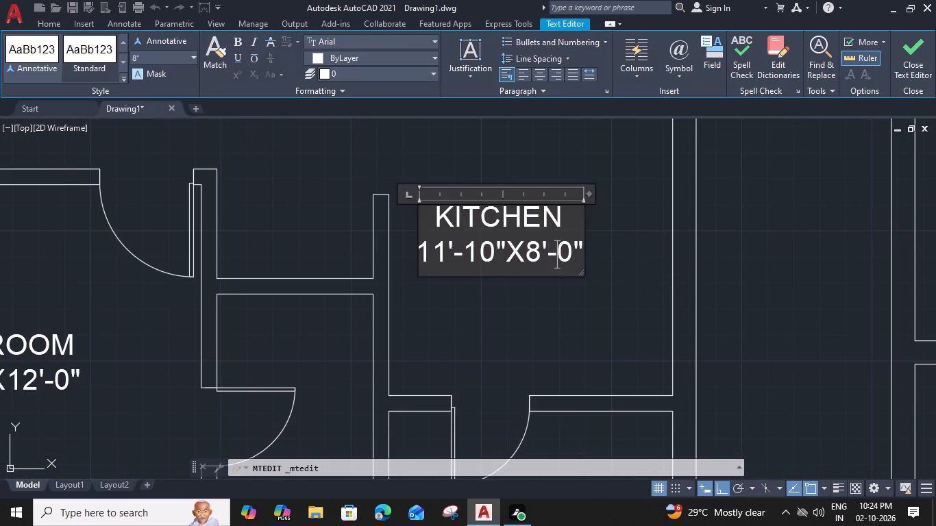
{"action": "scroll", "coordinate": [458, 247], "scroll_direction": "up", "scroll_amount": 1}
{"action": "left_click_drag", "start_coordinate": [434, 250], "coordinate": [353, 255]}
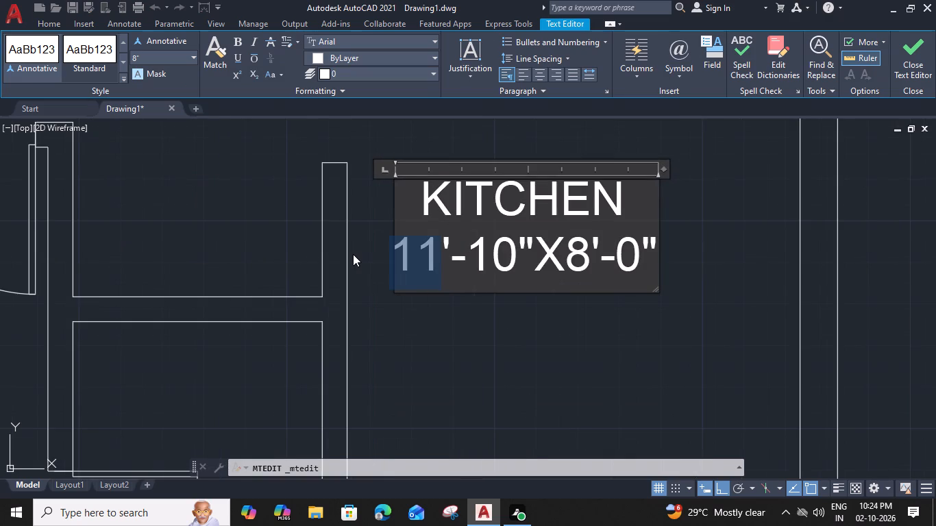
{"action": "key", "text": "9"}
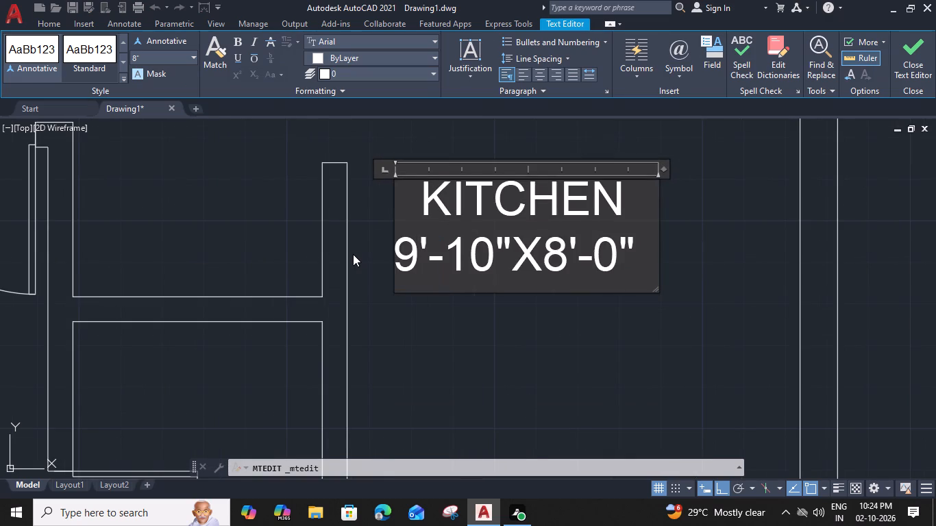
{"action": "left_click_drag", "start_coordinate": [492, 255], "coordinate": [481, 253]}
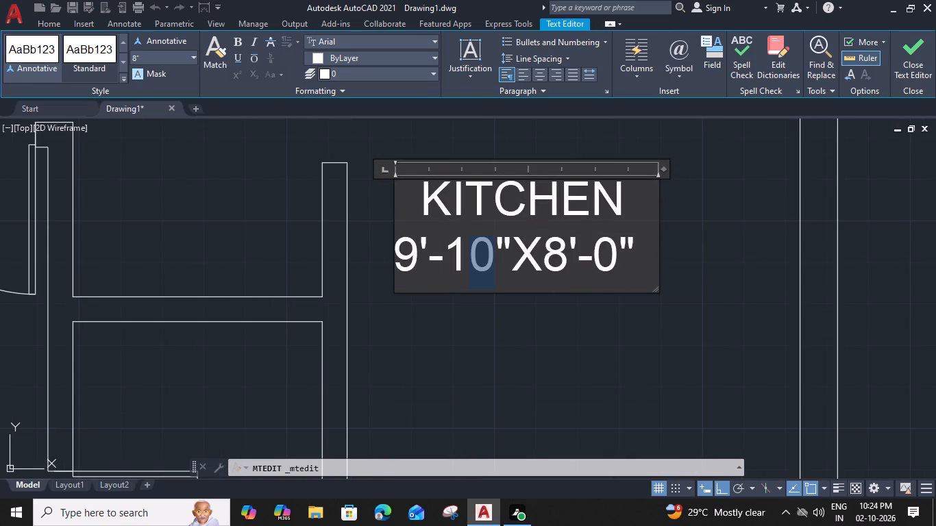
{"action": "left_click_drag", "start_coordinate": [481, 253], "coordinate": [455, 247]}
{"action": "key", "text": "7"}
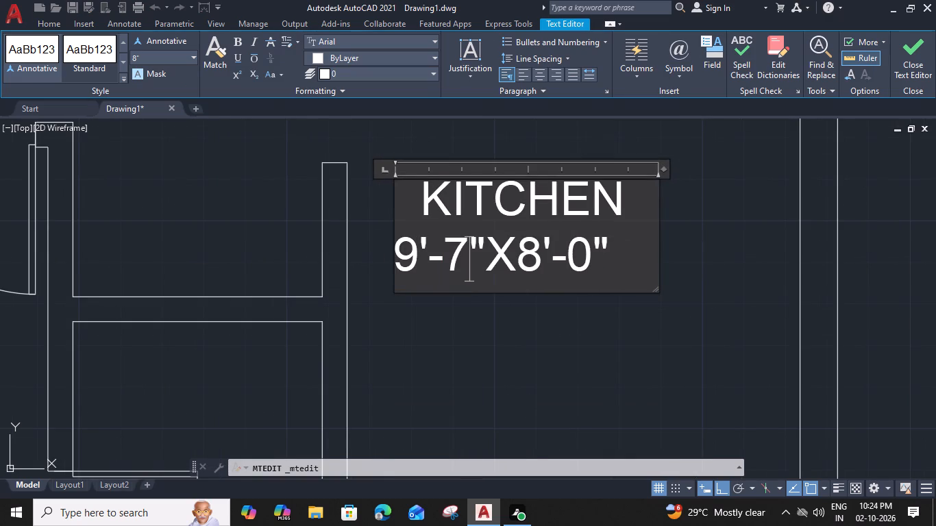
{"action": "left_click_drag", "start_coordinate": [541, 249], "coordinate": [522, 247]}
{"action": "type", "text": "11"}
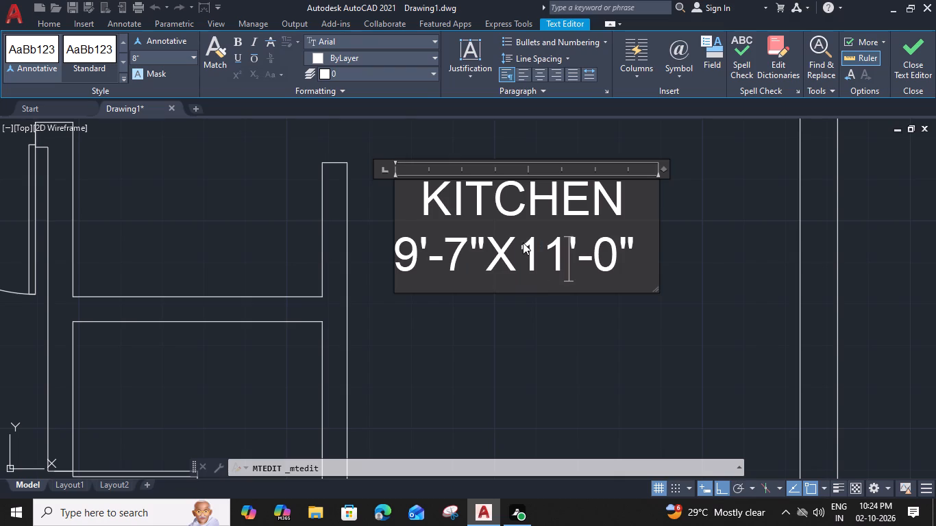
Remove one leading space before KITCHEN in the label and narrow its text frame to about 4'-10".
{"action": "left_click", "coordinate": [418, 203]}
{"action": "key", "text": "BackSpace"}
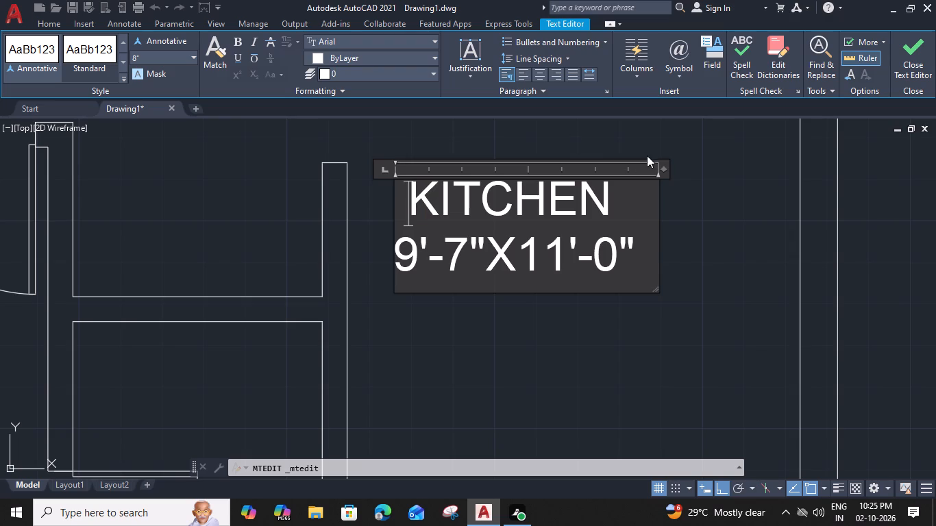
{"action": "left_click_drag", "start_coordinate": [664, 169], "coordinate": [644, 167]}
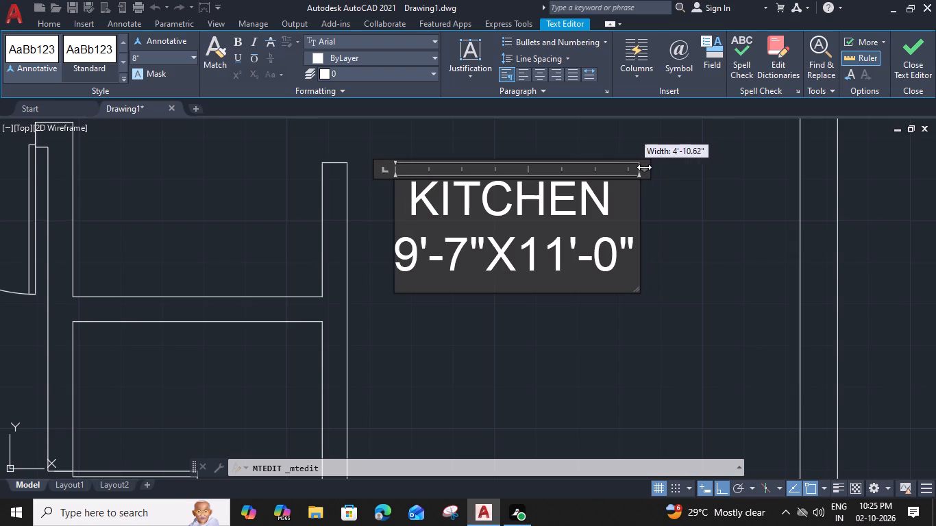
{"action": "left_click_drag", "start_coordinate": [644, 167], "coordinate": [643, 167]}
{"action": "left_click", "coordinate": [662, 285]}
Reposition the KITCHEN 9'-7"X11'-0" label slightly east within its room by copying it there and deleting the original.
{"action": "scroll", "coordinate": [662, 285], "scroll_direction": "down", "scroll_amount": 3}
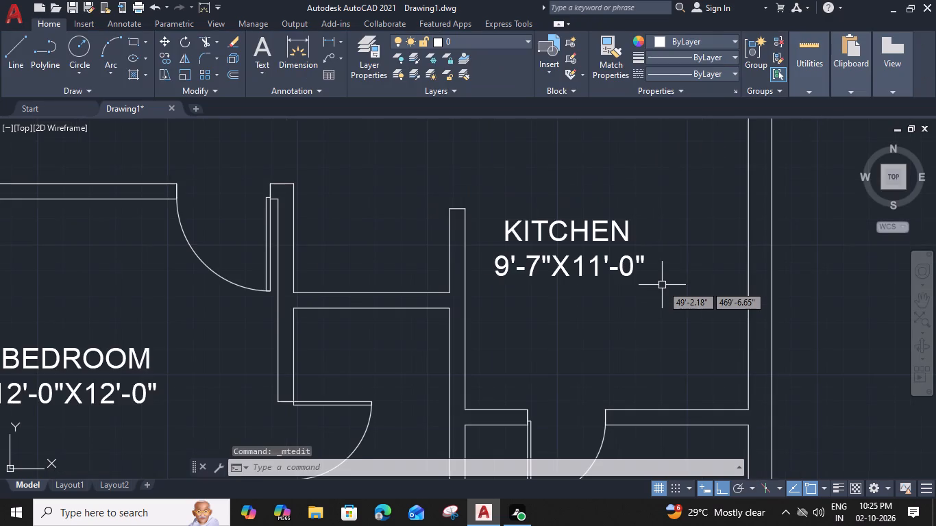
{"action": "scroll", "coordinate": [654, 279], "scroll_direction": "down", "scroll_amount": 2}
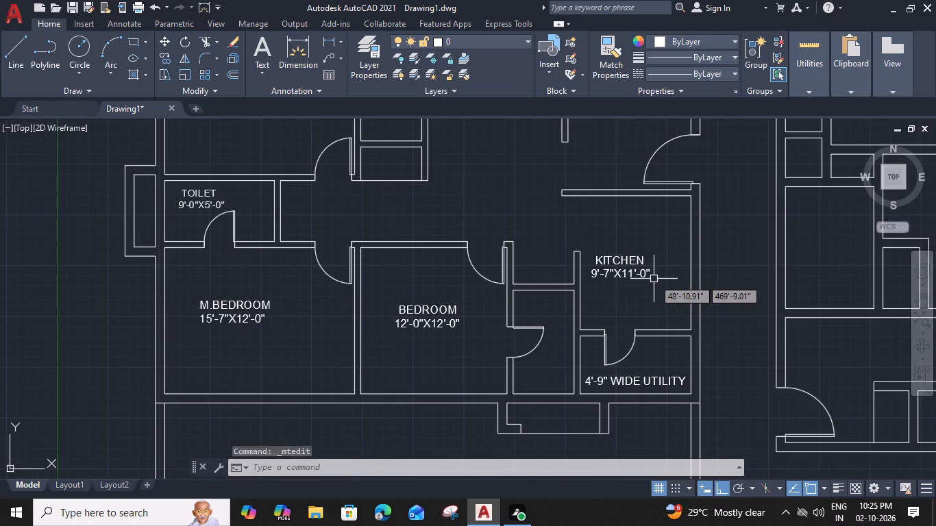
{"action": "scroll", "coordinate": [654, 279], "scroll_direction": "down", "scroll_amount": 1}
{"action": "scroll", "coordinate": [653, 277], "scroll_direction": "up", "scroll_amount": 2}
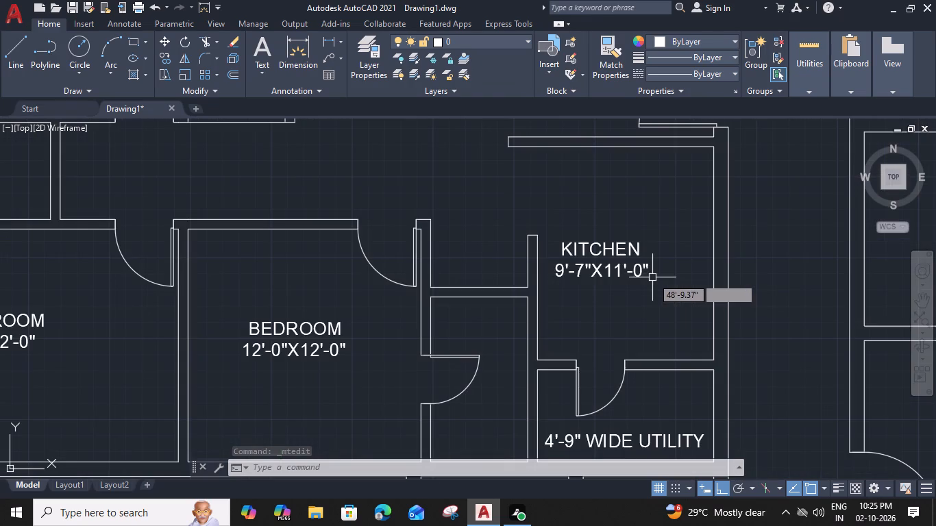
{"action": "left_click", "coordinate": [640, 271]}
{"action": "type", "text": "CO"}
{"action": "key", "text": "space"}
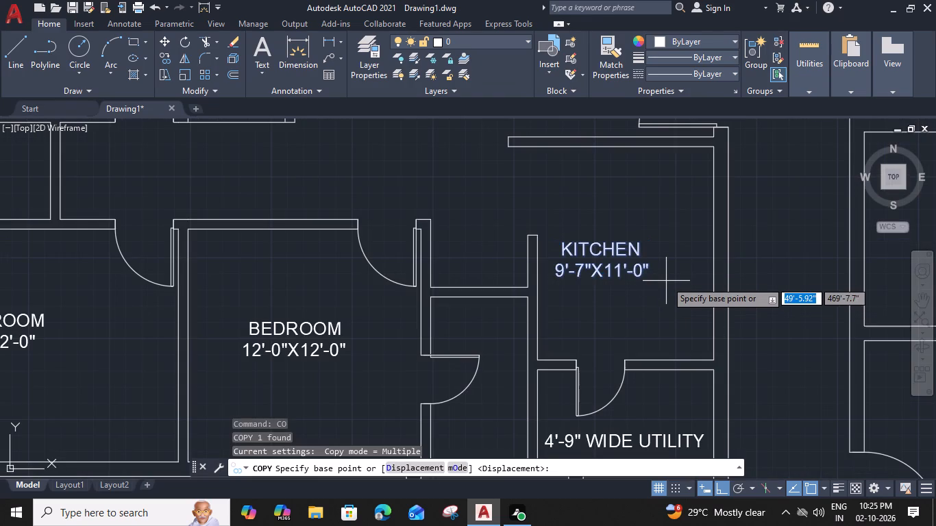
{"action": "left_click", "coordinate": [650, 274]}
{"action": "left_click", "coordinate": [686, 276]}
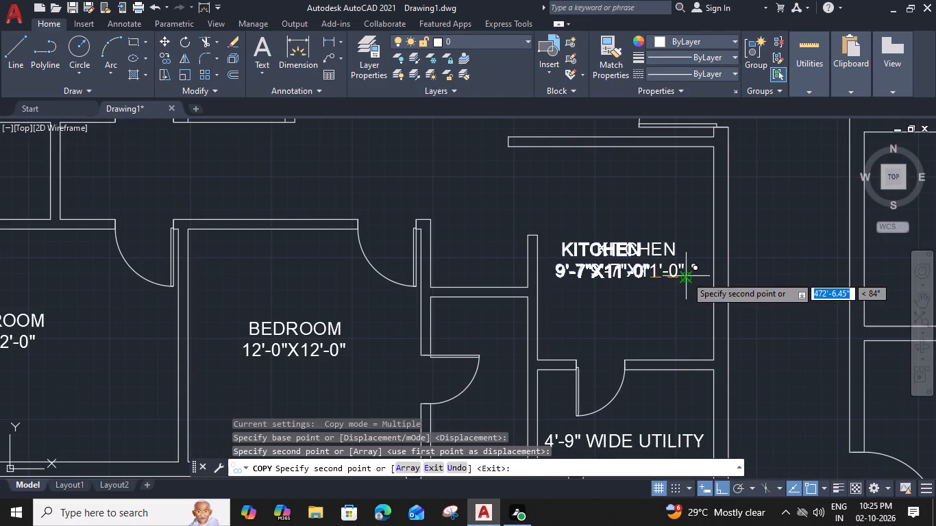
{"action": "key", "text": "Escape"}
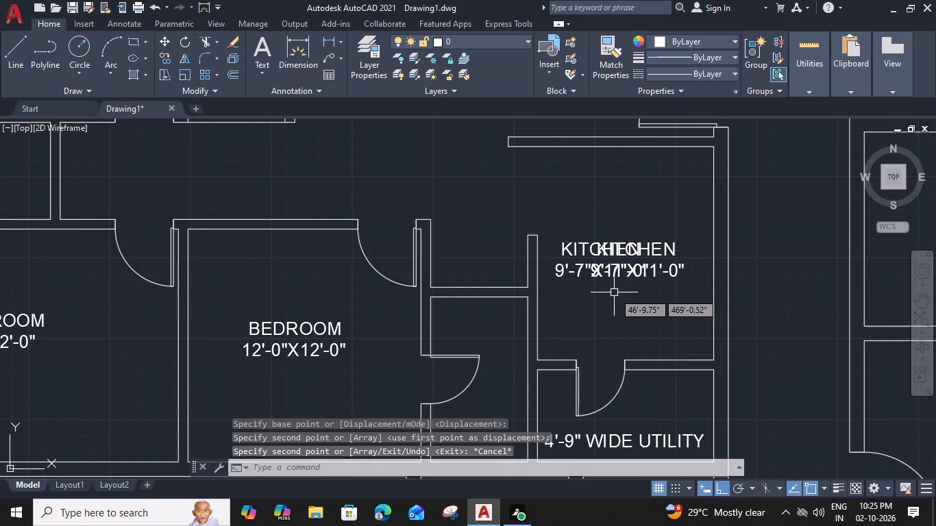
{"action": "left_click", "coordinate": [560, 245]}
{"action": "key", "text": "Delete"}
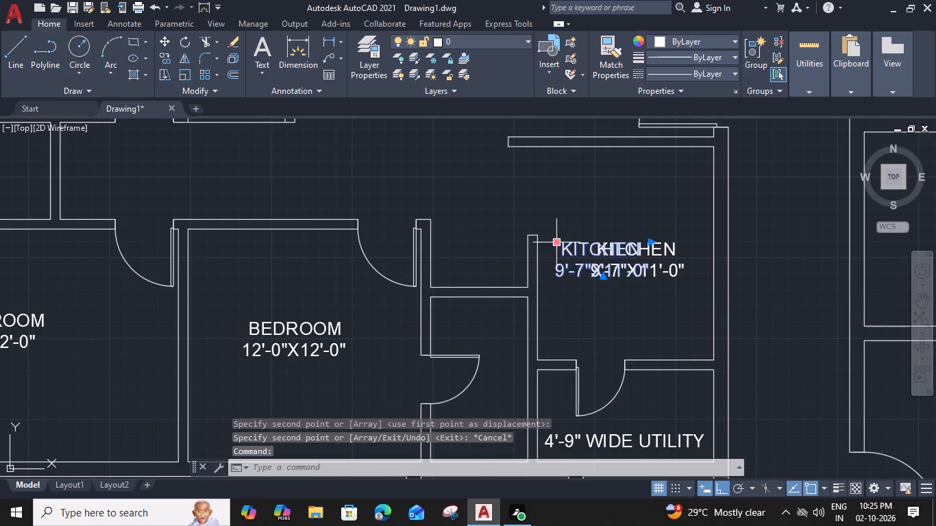
Copy the TOILET 5'-0"X9'-0" label beside the southwest apartment's master bedroom into the room west of the northern apartment's 4'-9" wide utility.
{"action": "scroll", "coordinate": [436, 313], "scroll_direction": "down", "scroll_amount": 3}
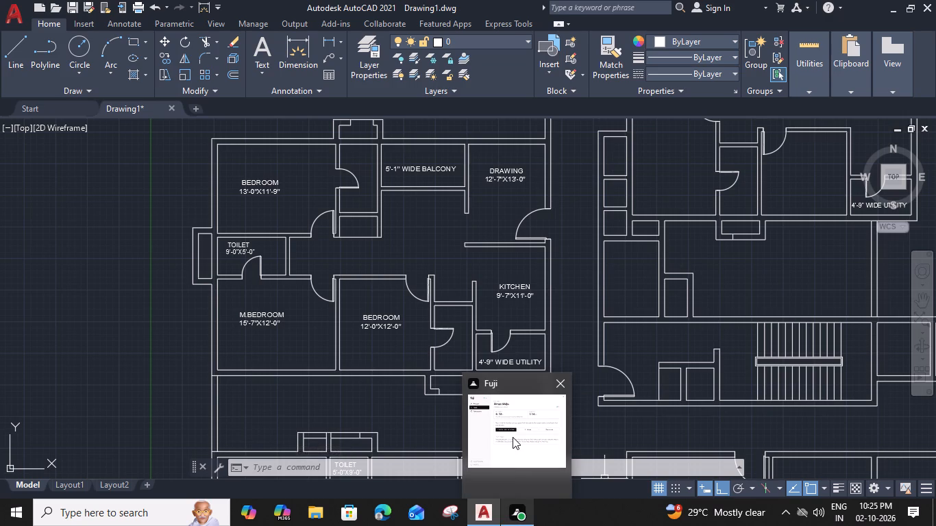
{"action": "middle_click_drag", "start_coordinate": [454, 334], "coordinate": [481, 337]}
{"action": "scroll", "coordinate": [479, 366], "scroll_direction": "down", "scroll_amount": 1}
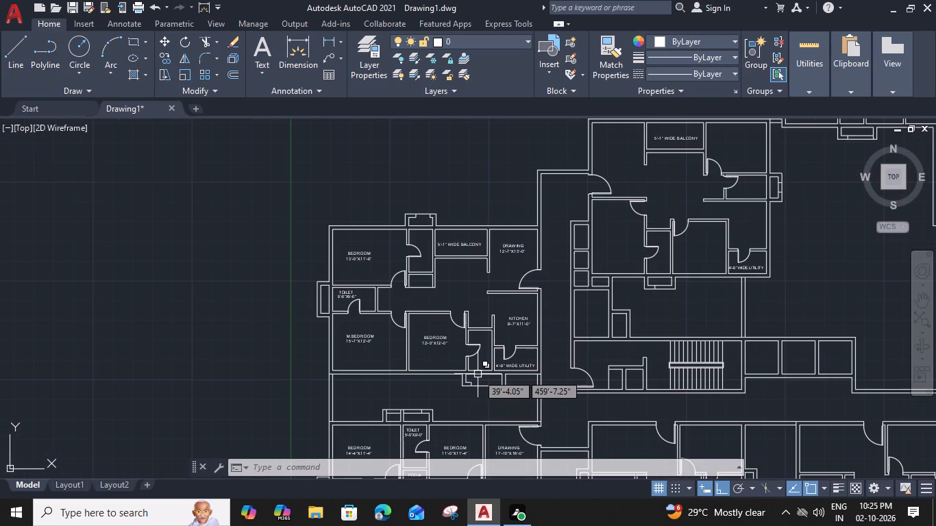
{"action": "middle_click_drag", "start_coordinate": [478, 405], "coordinate": [484, 349]}
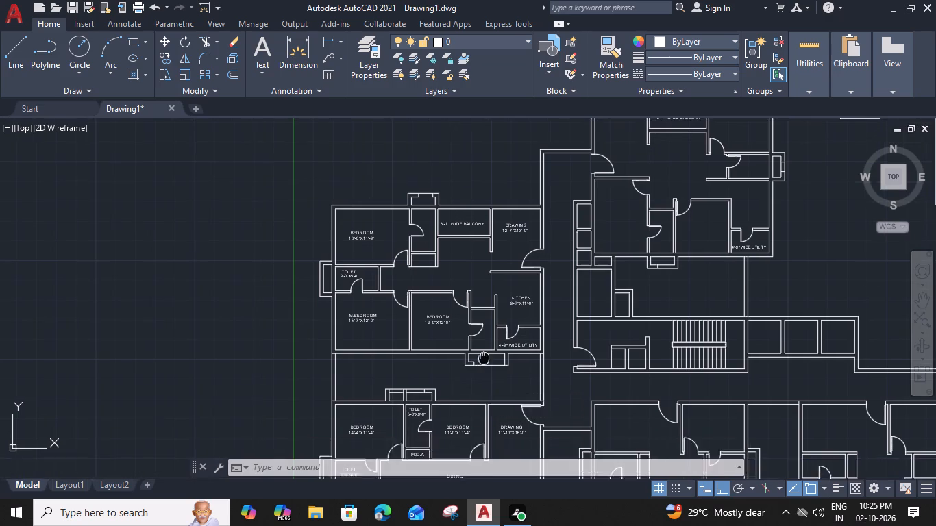
{"action": "middle_click_drag", "start_coordinate": [484, 349], "coordinate": [505, 261]}
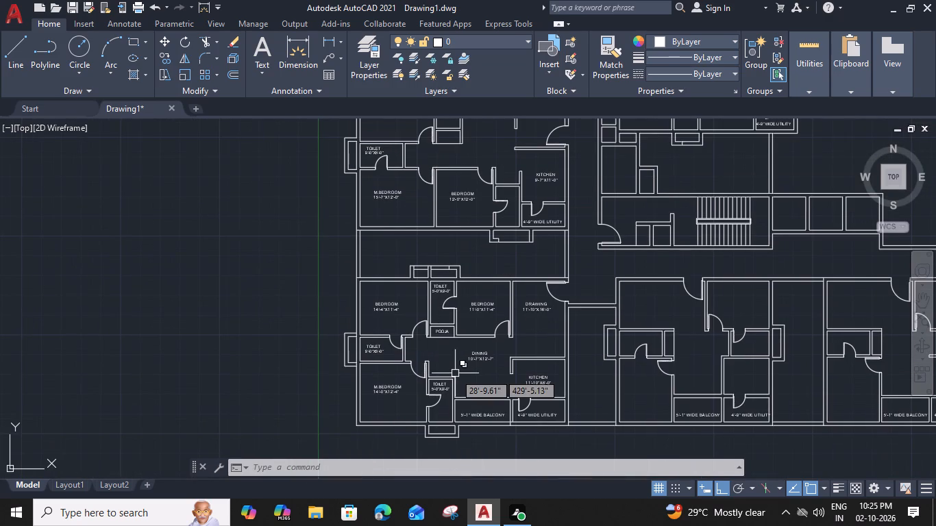
{"action": "scroll", "coordinate": [447, 391], "scroll_direction": "up", "scroll_amount": 2}
{"action": "left_click", "coordinate": [447, 390]}
{"action": "key", "text": "c"}
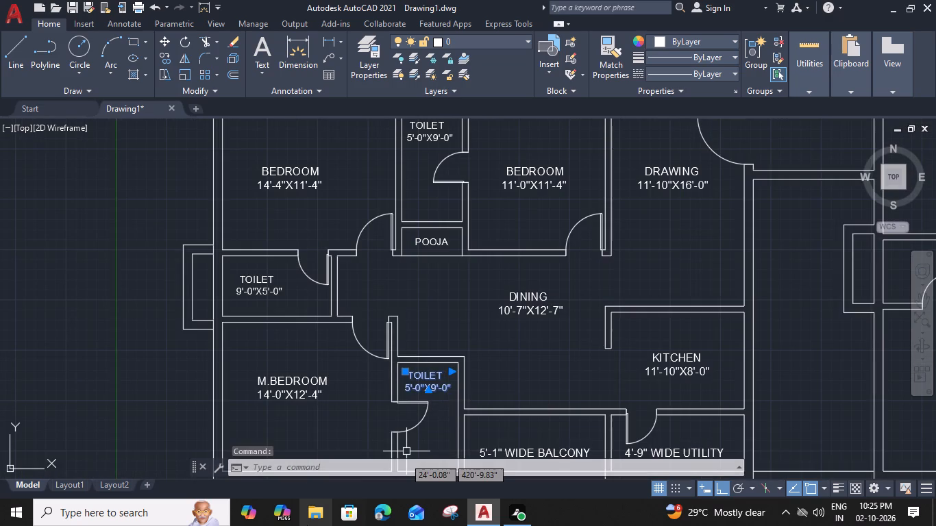
{"action": "key", "text": "o"}
{"action": "key", "text": "space"}
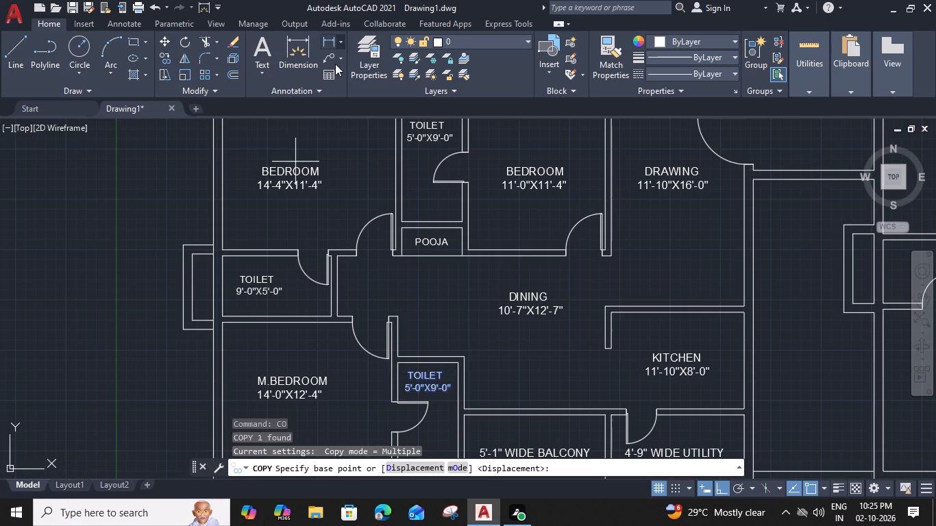
{"action": "left_click", "coordinate": [458, 391]}
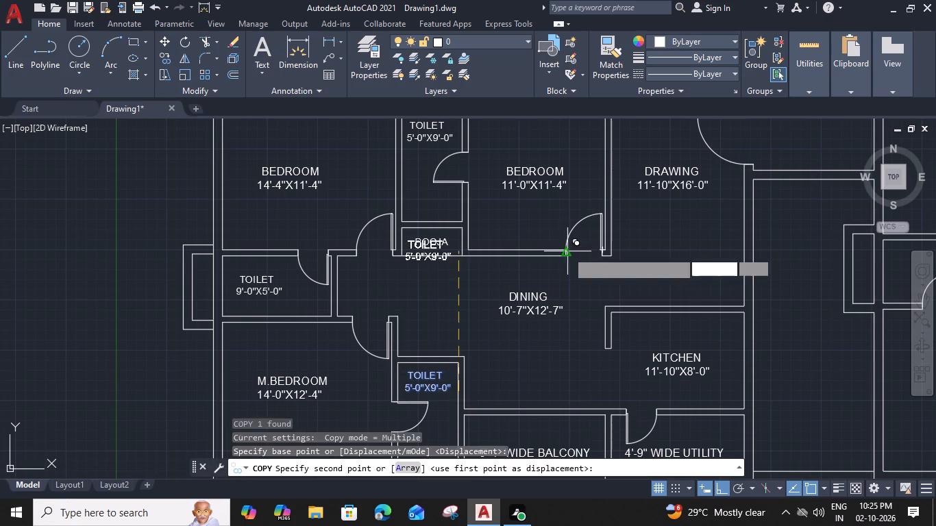
{"action": "middle_click_drag", "start_coordinate": [567, 251], "coordinate": [520, 426]}
{"action": "middle_click_drag", "start_coordinate": [532, 255], "coordinate": [489, 397]}
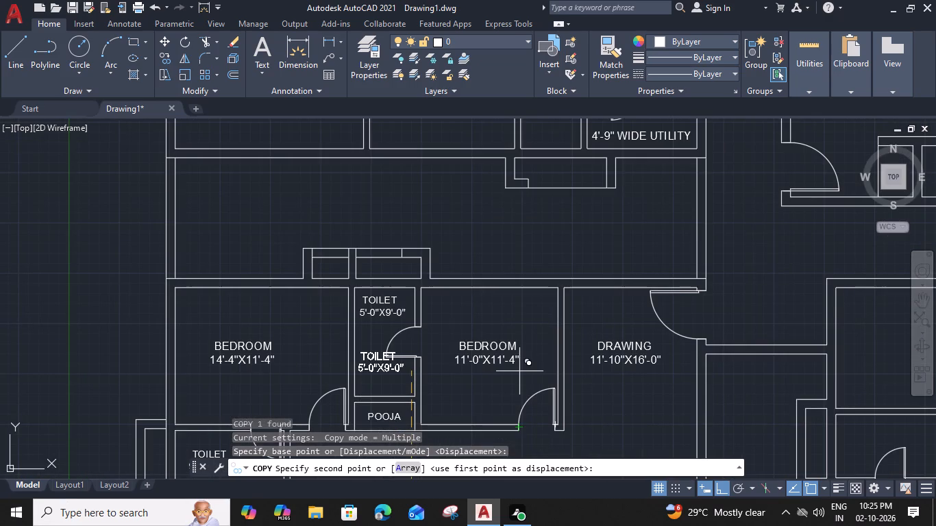
{"action": "scroll", "coordinate": [531, 292], "scroll_direction": "up", "scroll_amount": 2}
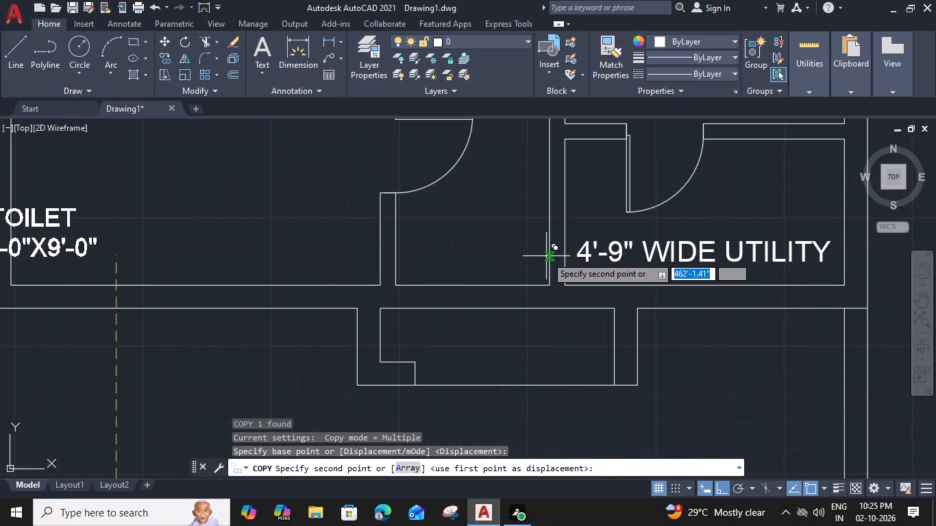
{"action": "left_click", "coordinate": [551, 256]}
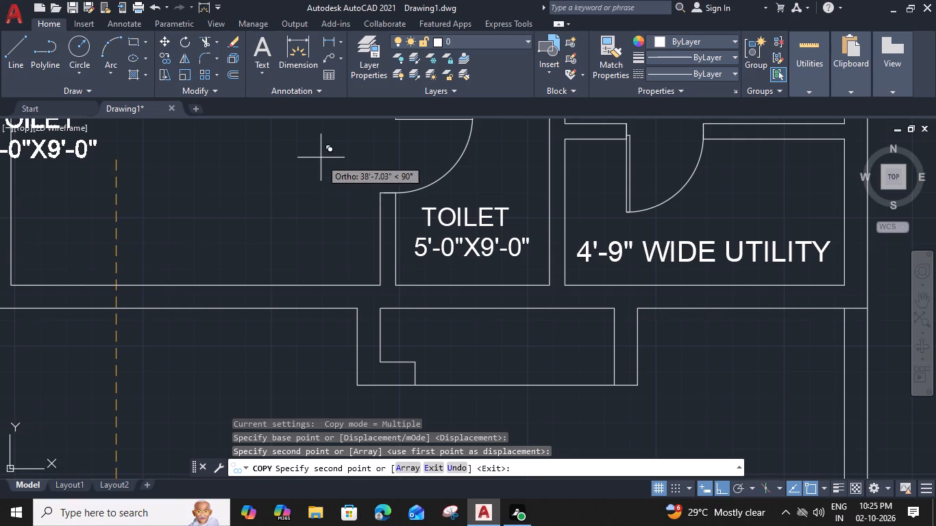
{"action": "key", "text": "Escape"}
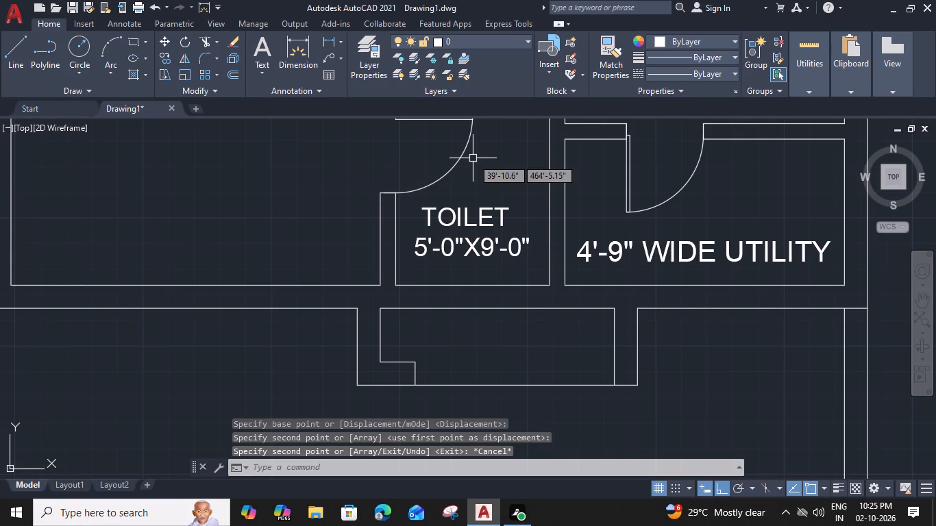
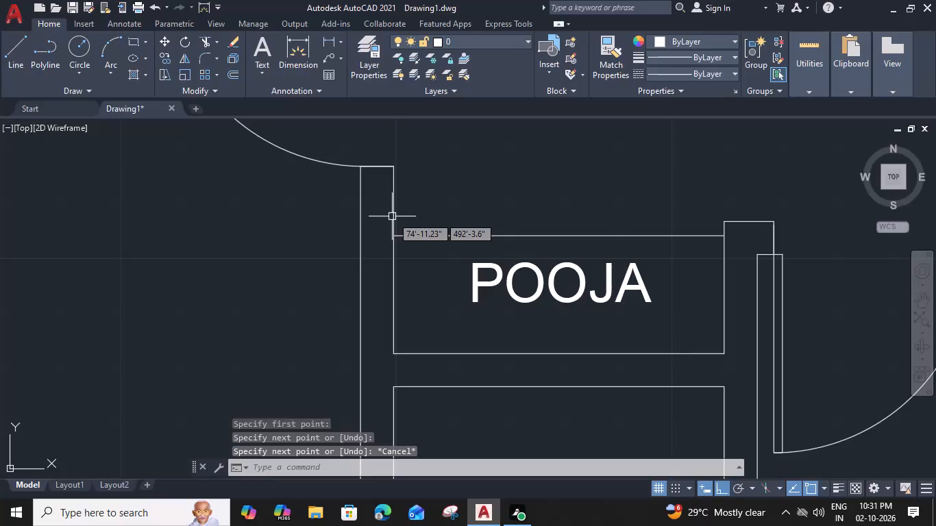
Examine the apartment units across the floor plan, checking which rooms have name and size labels.
{"action": "scroll", "coordinate": [545, 312], "scroll_direction": "down", "scroll_amount": 2}
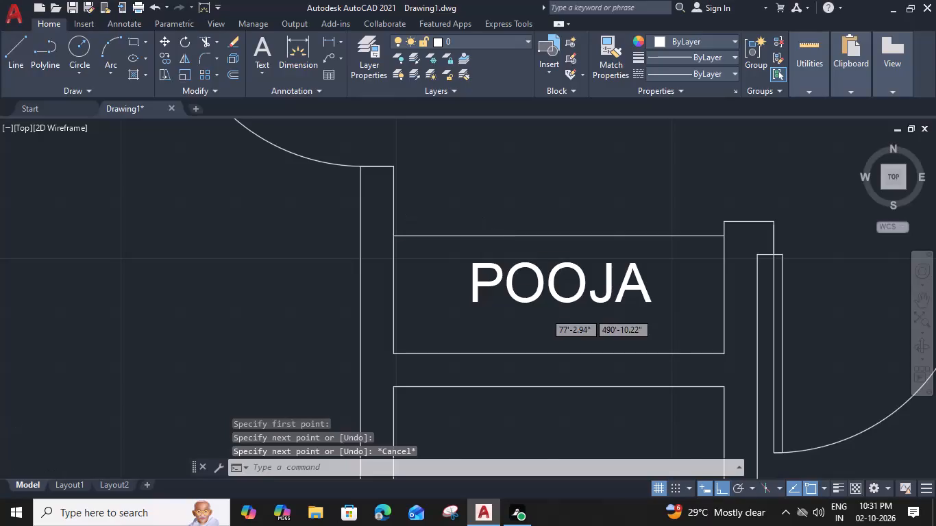
{"action": "scroll", "coordinate": [545, 312], "scroll_direction": "down", "scroll_amount": 4}
{"action": "middle_click_drag", "start_coordinate": [606, 301], "coordinate": [382, 326]}
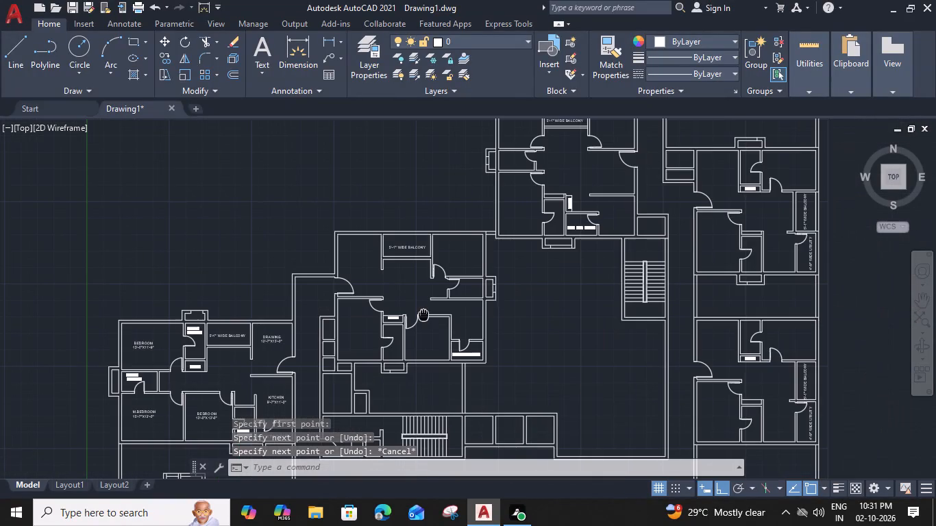
{"action": "middle_click_drag", "start_coordinate": [606, 358], "coordinate": [550, 302]}
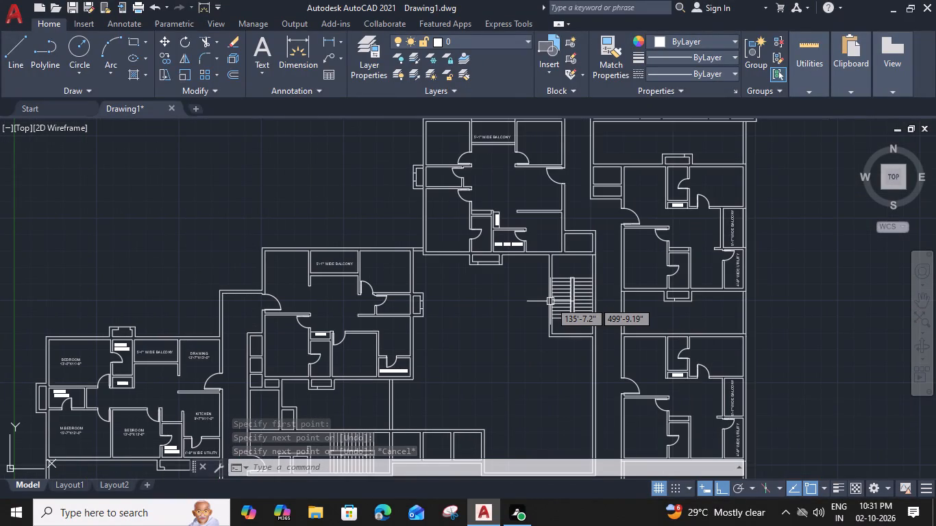
{"action": "middle_click_drag", "start_coordinate": [550, 302], "coordinate": [600, 257]}
{"action": "middle_click_drag", "start_coordinate": [594, 297], "coordinate": [640, 205]}
{"action": "scroll", "coordinate": [434, 312], "scroll_direction": "up", "scroll_amount": 1}
{"action": "middle_click_drag", "start_coordinate": [434, 312], "coordinate": [562, 296]}
{"action": "scroll", "coordinate": [417, 331], "scroll_direction": "down", "scroll_amount": 2}
{"action": "middle_click_drag", "start_coordinate": [418, 331], "coordinate": [506, 329]}
{"action": "scroll", "coordinate": [435, 308], "scroll_direction": "up", "scroll_amount": 2}
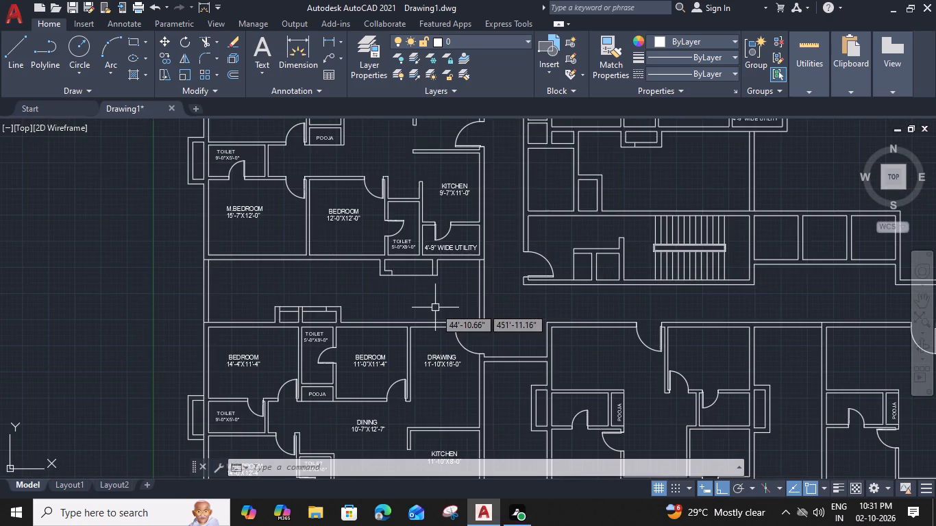
{"action": "scroll", "coordinate": [435, 308], "scroll_direction": "down", "scroll_amount": 1}
{"action": "middle_click_drag", "start_coordinate": [438, 308], "coordinate": [463, 307]}
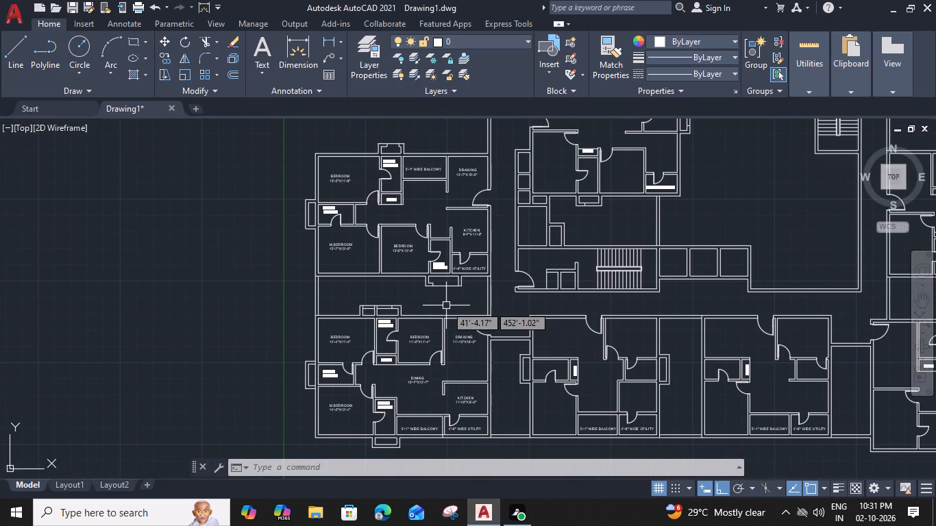
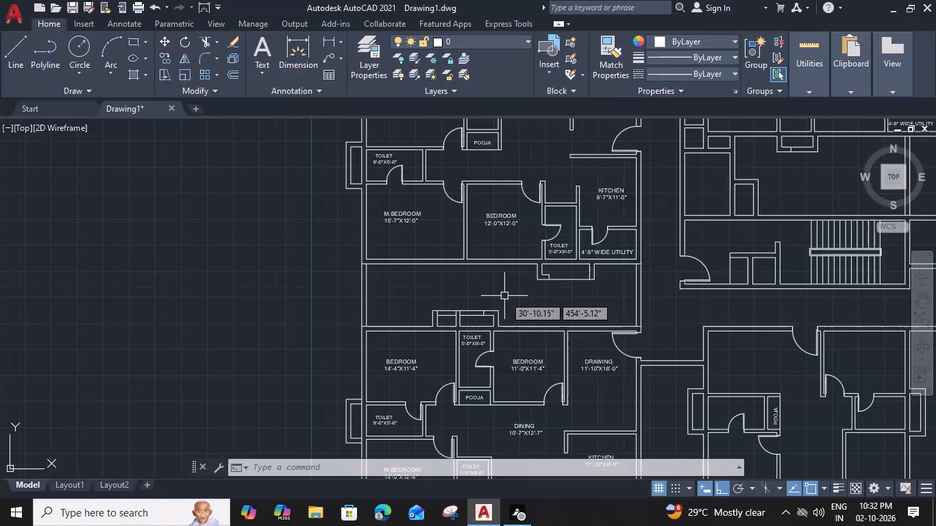
Copy the DINING label from the lower corner apartment into the dining area beside the pooja room of the apartment above.
{"action": "middle_click_drag", "start_coordinate": [504, 296], "coordinate": [484, 234]}
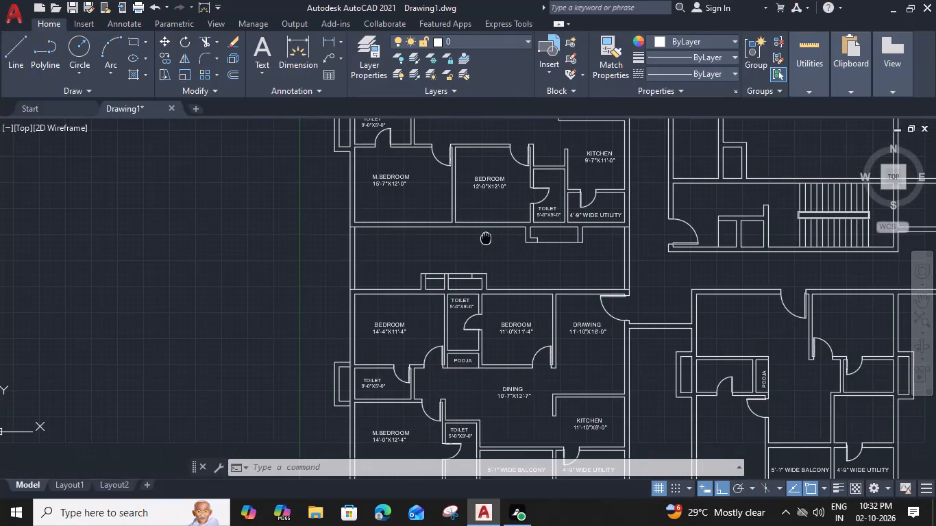
{"action": "middle_click_drag", "start_coordinate": [497, 368], "coordinate": [489, 323]}
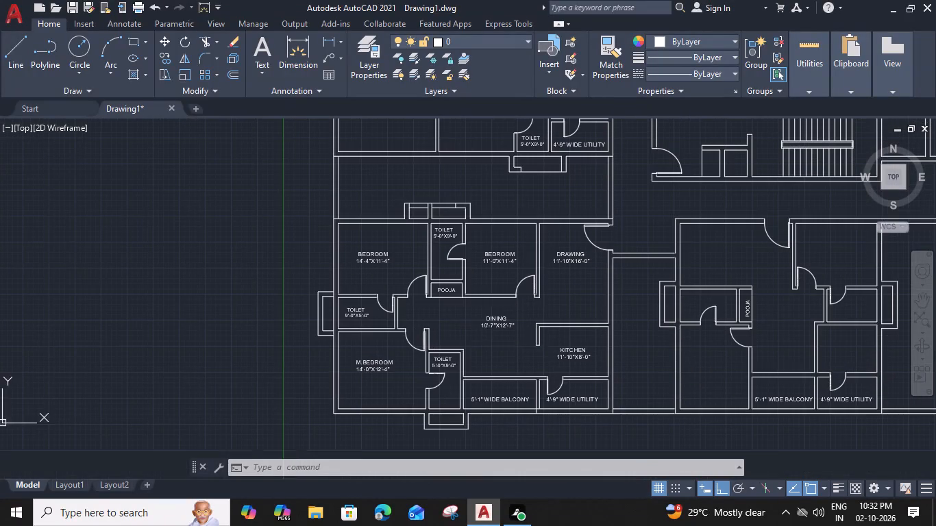
{"action": "left_click", "coordinate": [489, 323]}
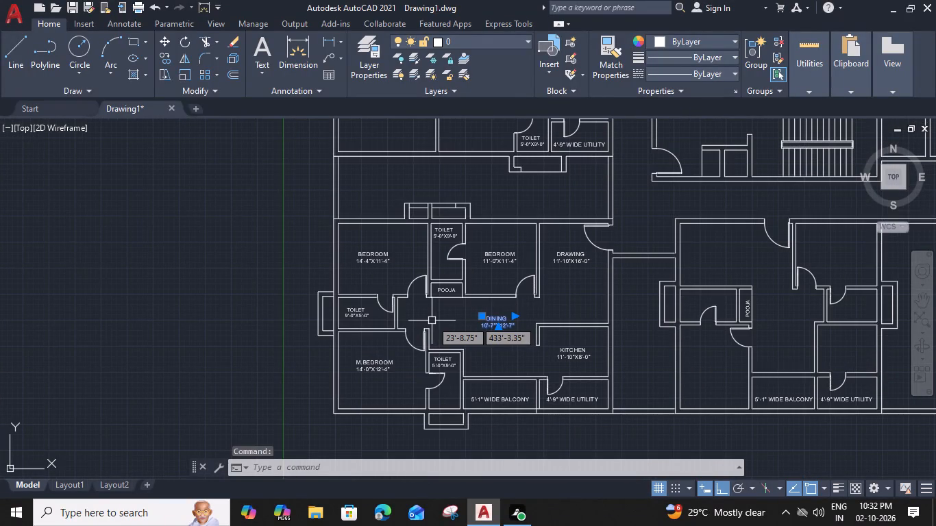
{"action": "type", "text": "CI"}
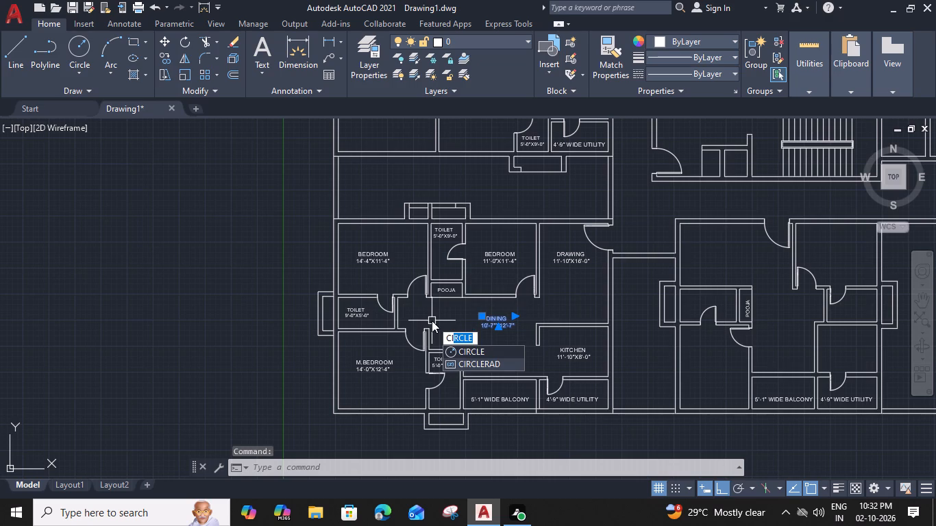
{"action": "key", "text": "BackSpace"}
{"action": "key", "text": "BackSpace"}
{"action": "key", "text": "o"}
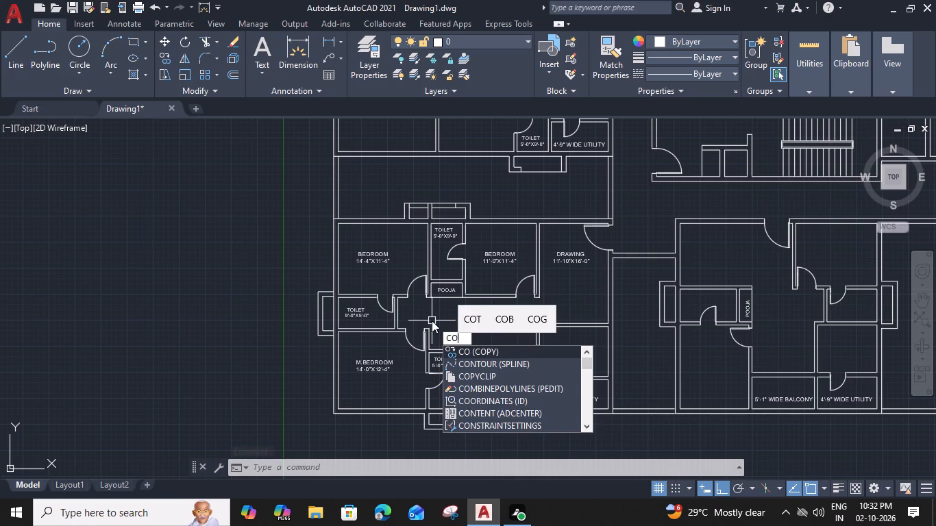
{"action": "key", "text": "Return"}
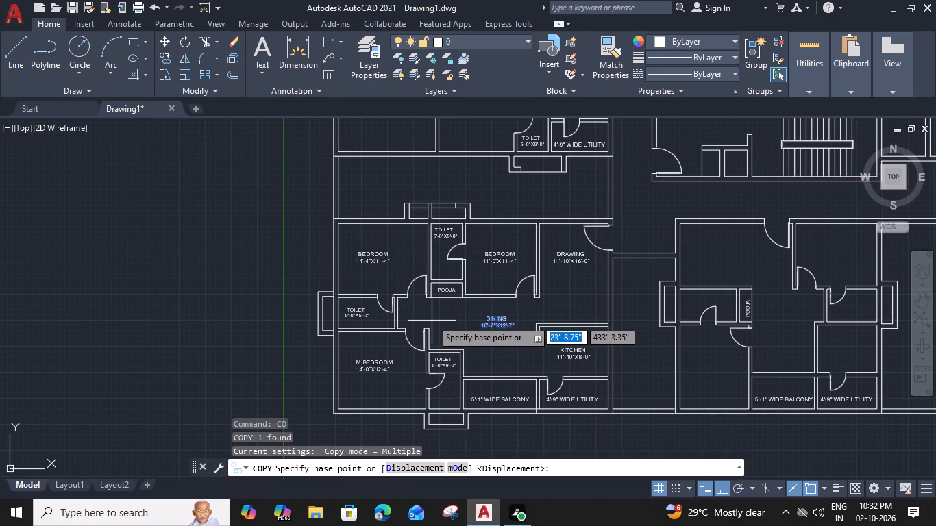
{"action": "scroll", "coordinate": [465, 302], "scroll_direction": "up", "scroll_amount": 3}
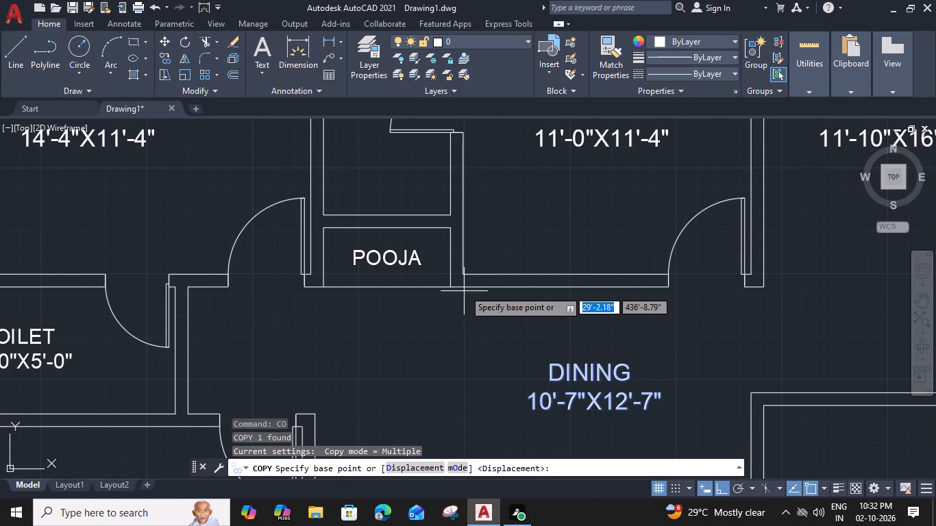
{"action": "left_click", "coordinate": [464, 286]}
{"action": "scroll", "coordinate": [464, 286], "scroll_direction": "down", "scroll_amount": 2}
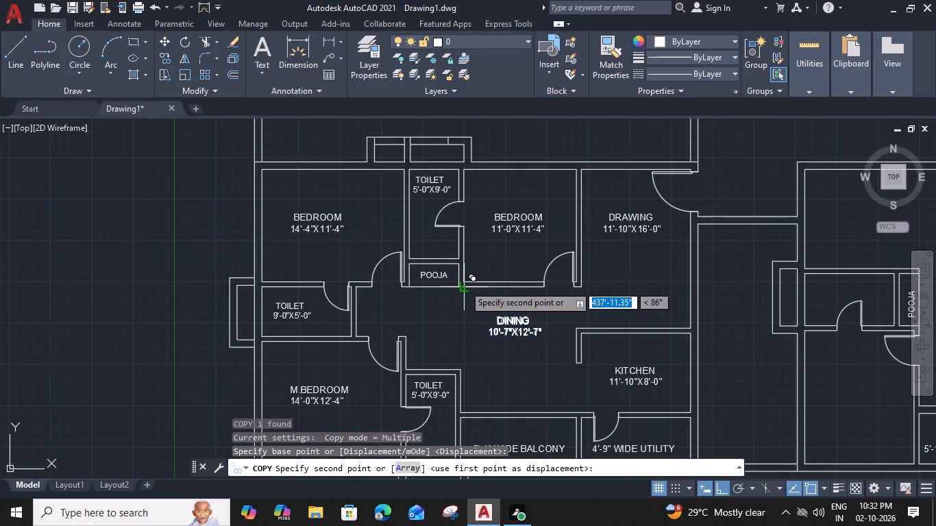
{"action": "scroll", "coordinate": [465, 258], "scroll_direction": "down", "scroll_amount": 2}
{"action": "middle_click_drag", "start_coordinate": [465, 262], "coordinate": [451, 413]}
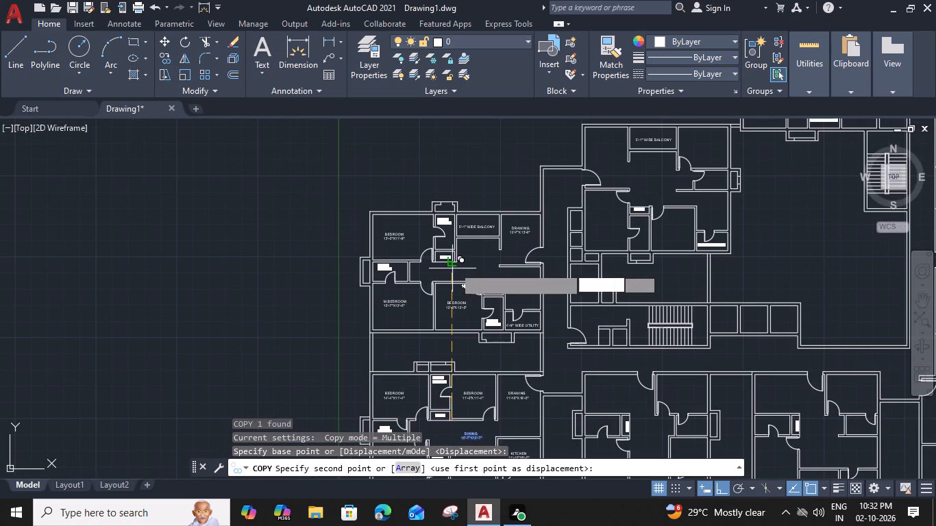
{"action": "scroll", "coordinate": [459, 257], "scroll_direction": "up", "scroll_amount": 3}
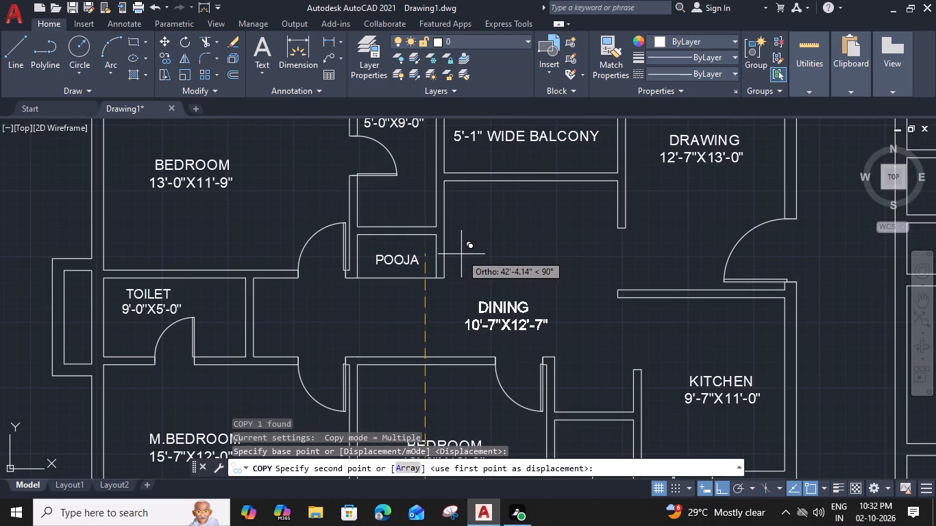
{"action": "left_click", "coordinate": [454, 181]}
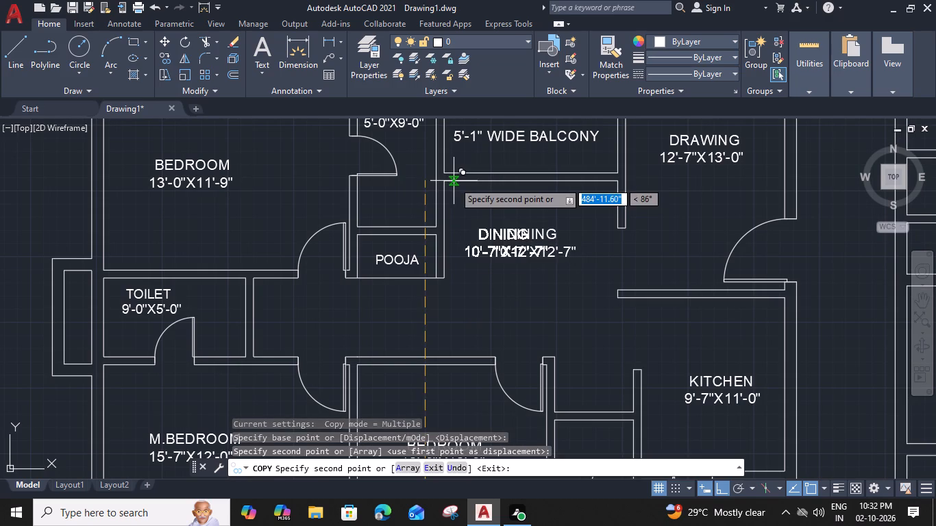
{"action": "key", "text": "Escape"}
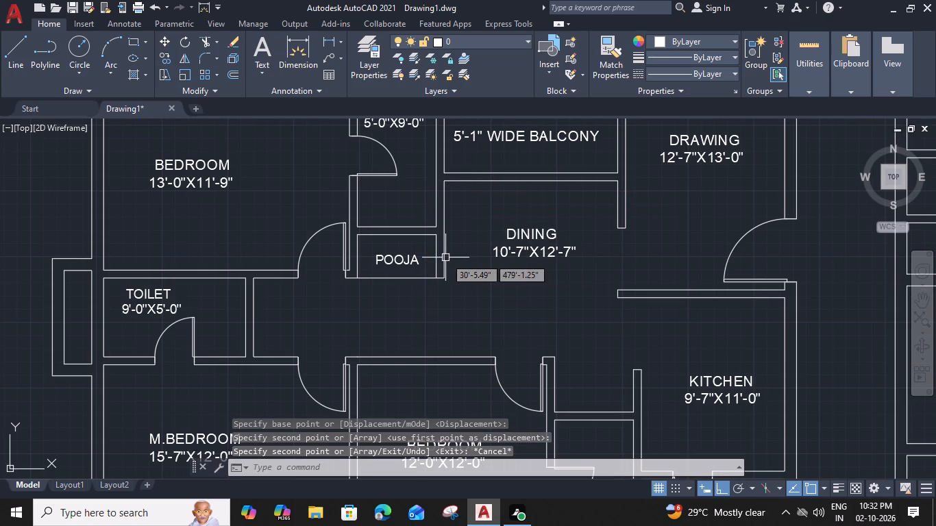
Change the size in the copied DINING label to 11'-0"X11'-6".
{"action": "middle_click_drag", "start_coordinate": [599, 213], "coordinate": [572, 208]}
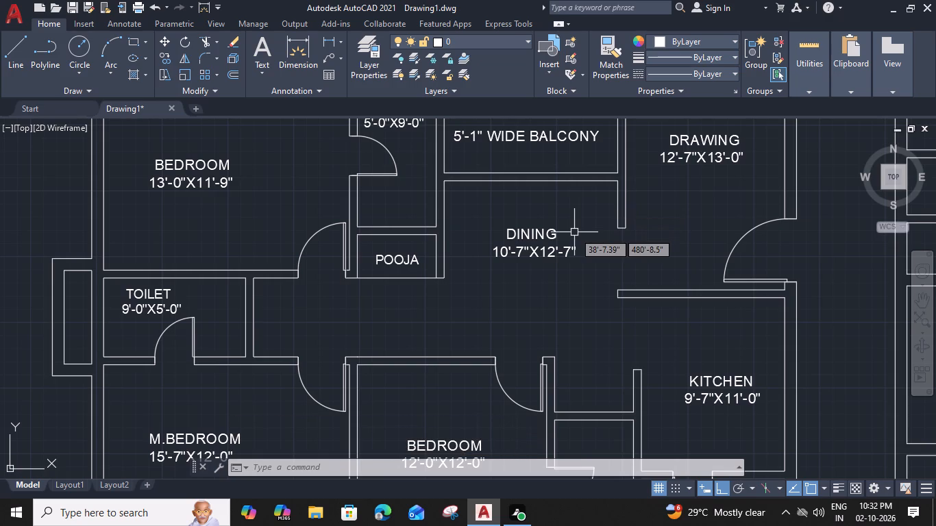
{"action": "scroll", "coordinate": [529, 255], "scroll_direction": "up", "scroll_amount": 2}
{"action": "double_click", "coordinate": [506, 245]}
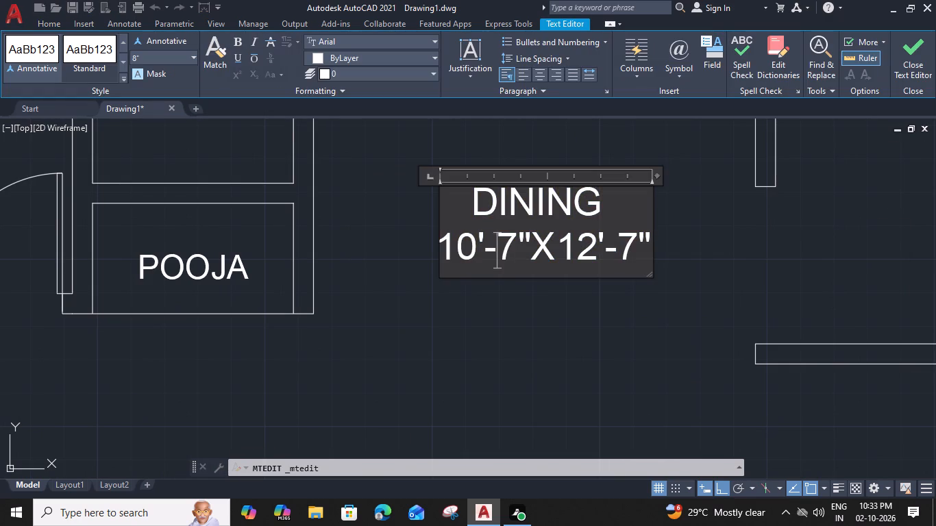
{"action": "left_click_drag", "start_coordinate": [475, 262], "coordinate": [467, 263]}
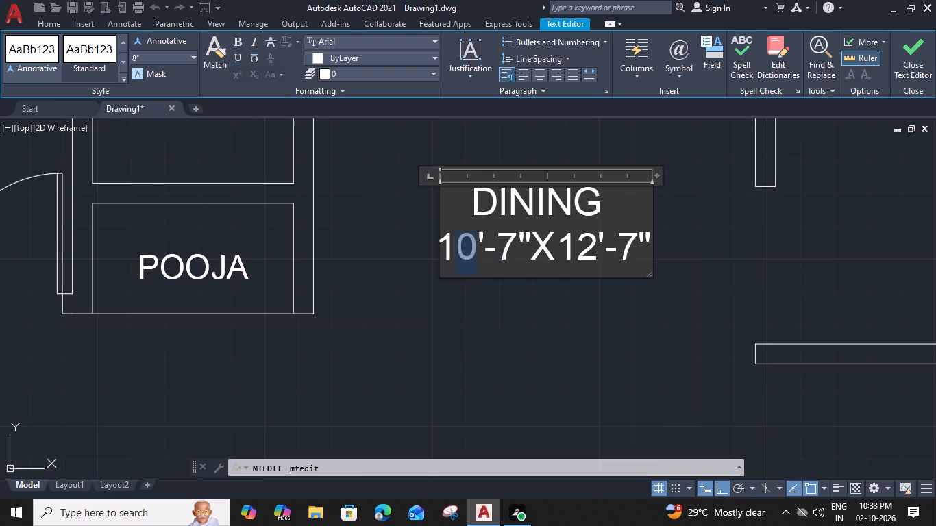
{"action": "left_click_drag", "start_coordinate": [467, 263], "coordinate": [464, 263]}
{"action": "key", "text": "1"}
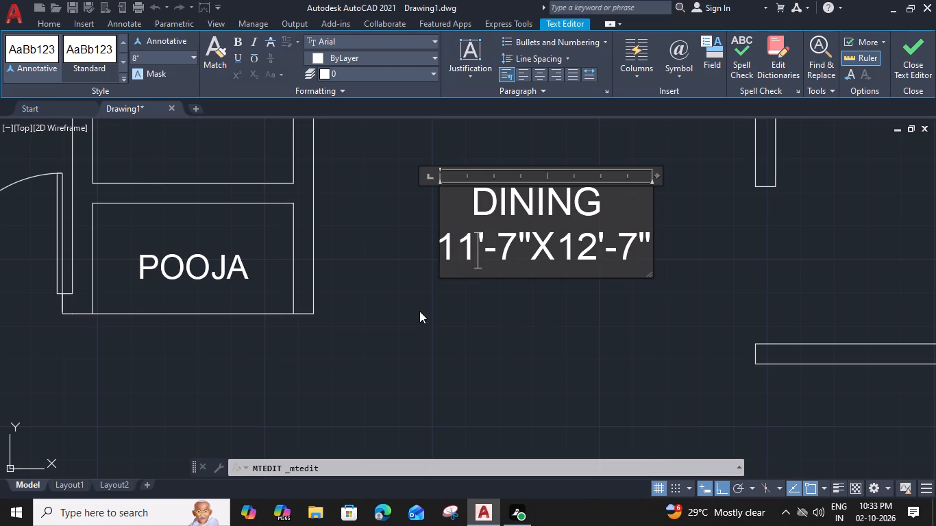
{"action": "left_click_drag", "start_coordinate": [513, 254], "coordinate": [502, 252]}
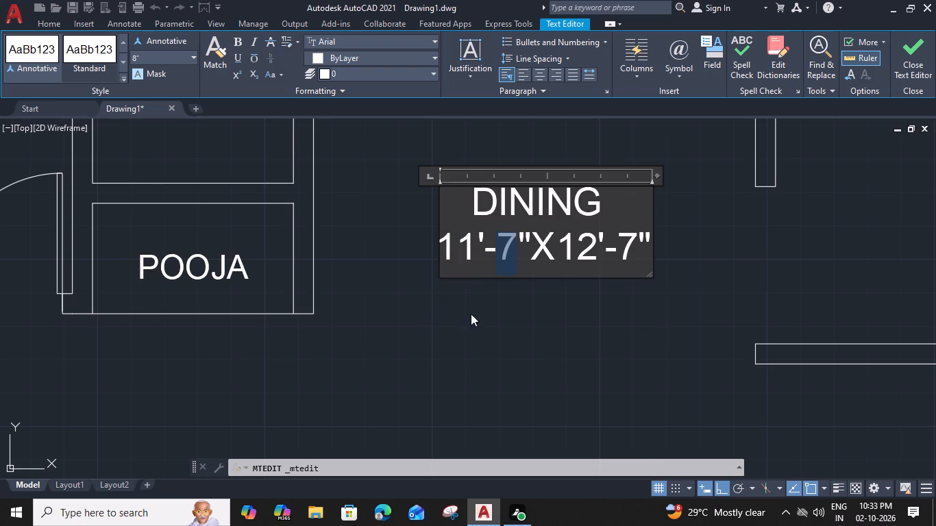
{"action": "key", "text": "o"}
{"action": "key", "text": "BackSpace"}
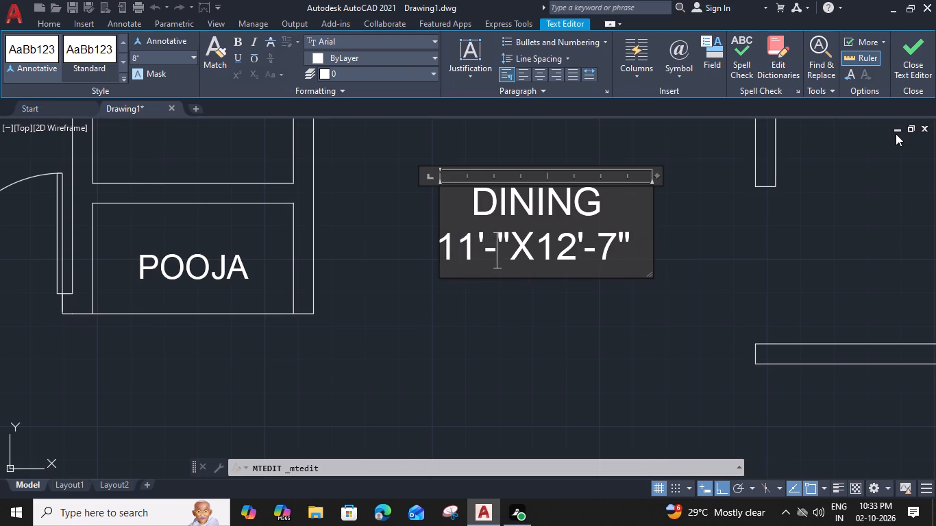
{"action": "key", "text": "0"}
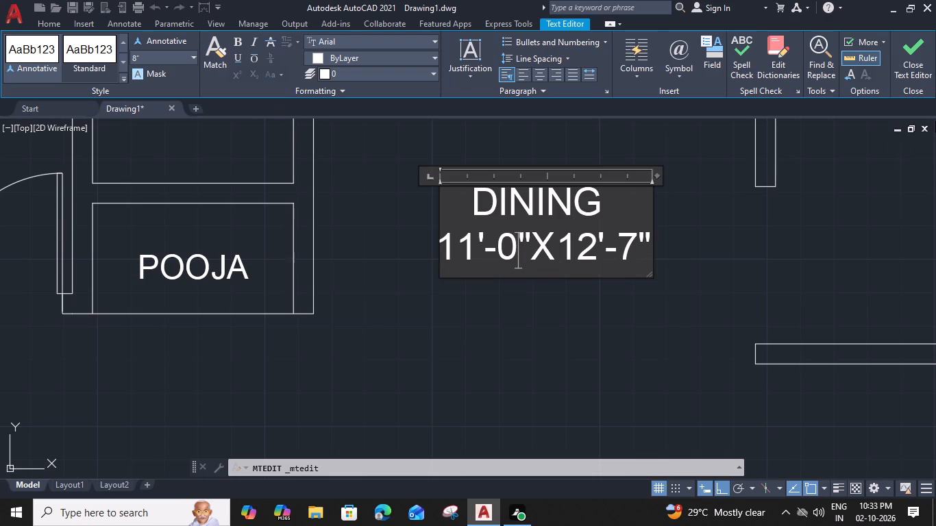
{"action": "left_click_drag", "start_coordinate": [590, 253], "coordinate": [587, 253]}
{"action": "left_click_drag", "start_coordinate": [587, 253], "coordinate": [580, 252]}
{"action": "key", "text": "1"}
{"action": "left_click", "coordinate": [630, 258]}
{"action": "key", "text": "6"}
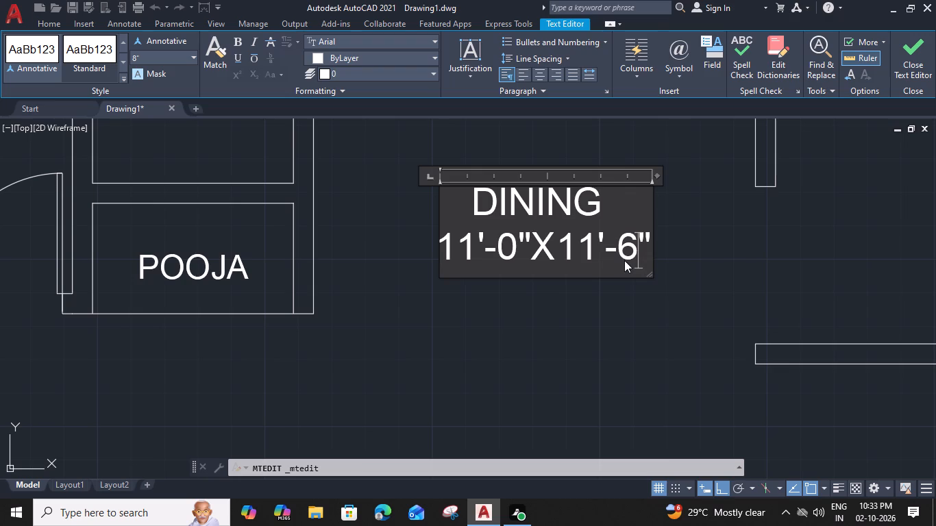
{"action": "left_click", "coordinate": [621, 325]}
Examine the room name and size labels in the two left-hand apartments and the neighbouring units.
{"action": "scroll", "coordinate": [580, 300], "scroll_direction": "down", "scroll_amount": 4}
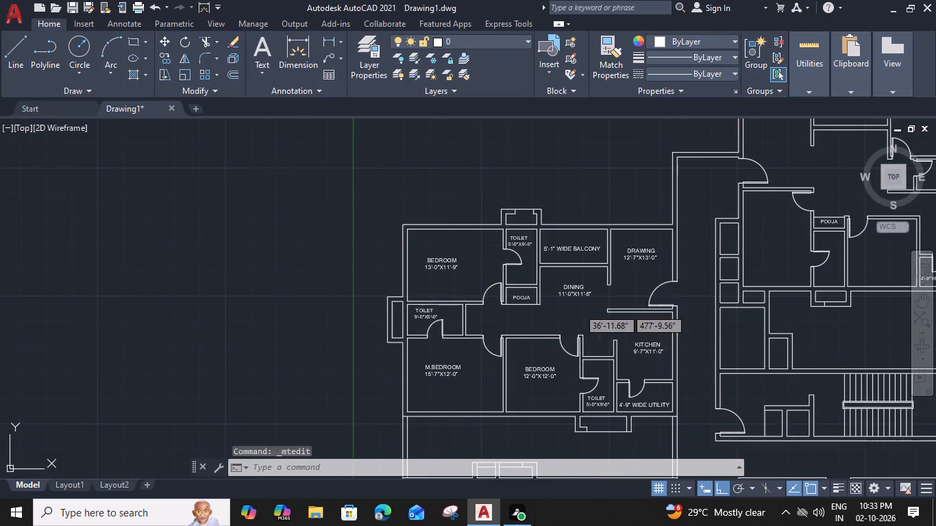
{"action": "middle_click_drag", "start_coordinate": [563, 323], "coordinate": [594, 274]}
{"action": "scroll", "coordinate": [567, 338], "scroll_direction": "down", "scroll_amount": 1}
{"action": "middle_click_drag", "start_coordinate": [567, 338], "coordinate": [595, 275]}
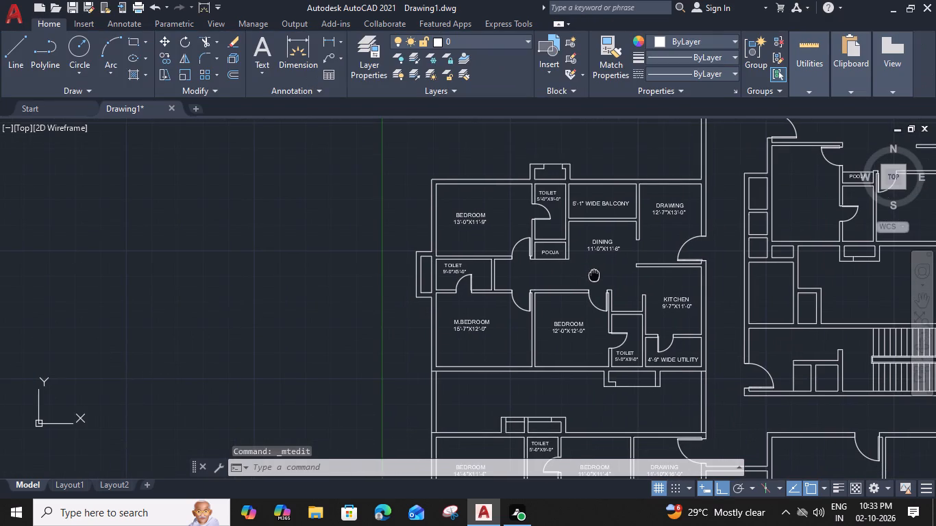
{"action": "middle_click_drag", "start_coordinate": [595, 275], "coordinate": [561, 260]}
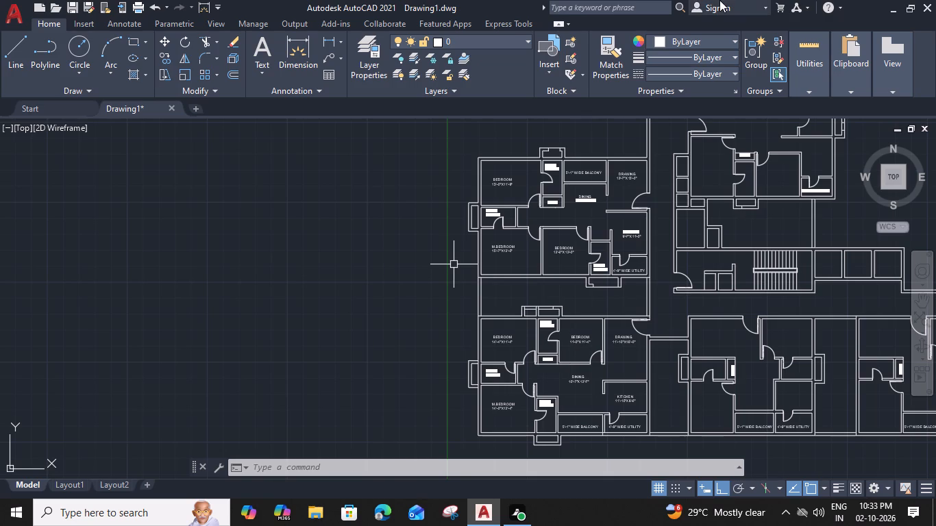
{"action": "middle_click_drag", "start_coordinate": [559, 231], "coordinate": [574, 223]}
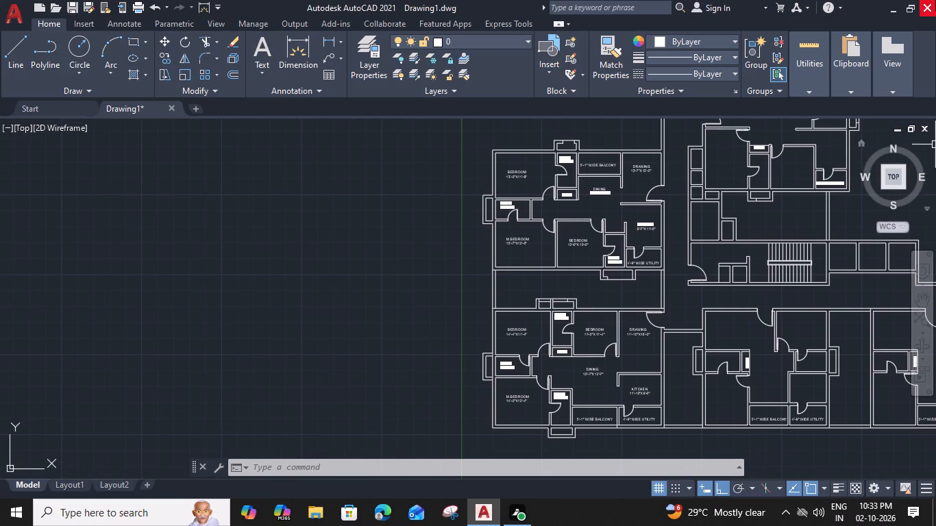
{"action": "scroll", "coordinate": [573, 256], "scroll_direction": "up", "scroll_amount": 2}
{"action": "scroll", "coordinate": [571, 308], "scroll_direction": "down", "scroll_amount": 2}
{"action": "middle_click_drag", "start_coordinate": [571, 298], "coordinate": [573, 266]}
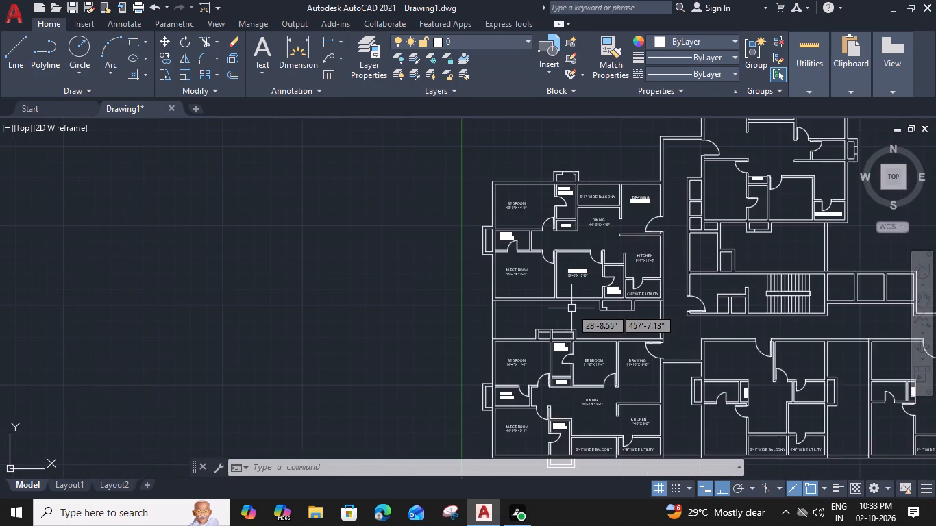
{"action": "middle_click_drag", "start_coordinate": [573, 266], "coordinate": [574, 225]}
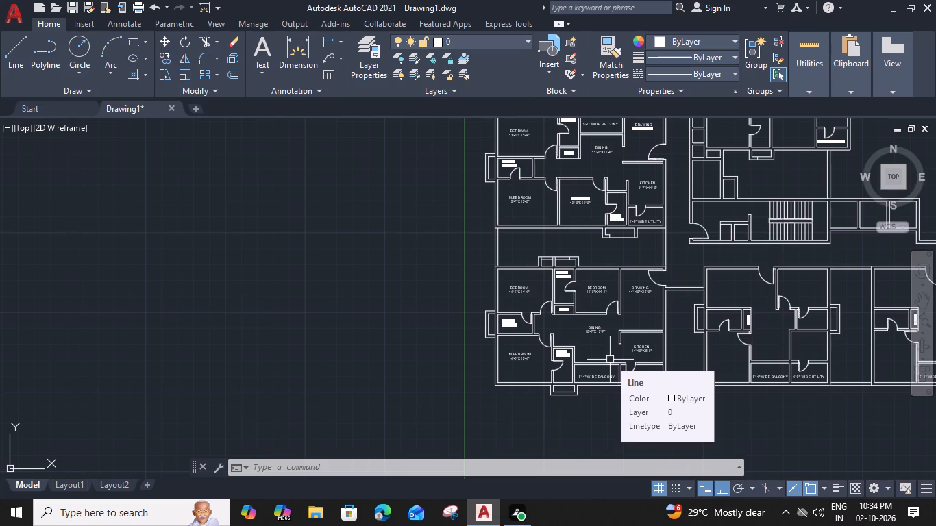
{"action": "scroll", "coordinate": [600, 373], "scroll_direction": "up", "scroll_amount": 2}
{"action": "middle_click_drag", "start_coordinate": [600, 373], "coordinate": [554, 377]}
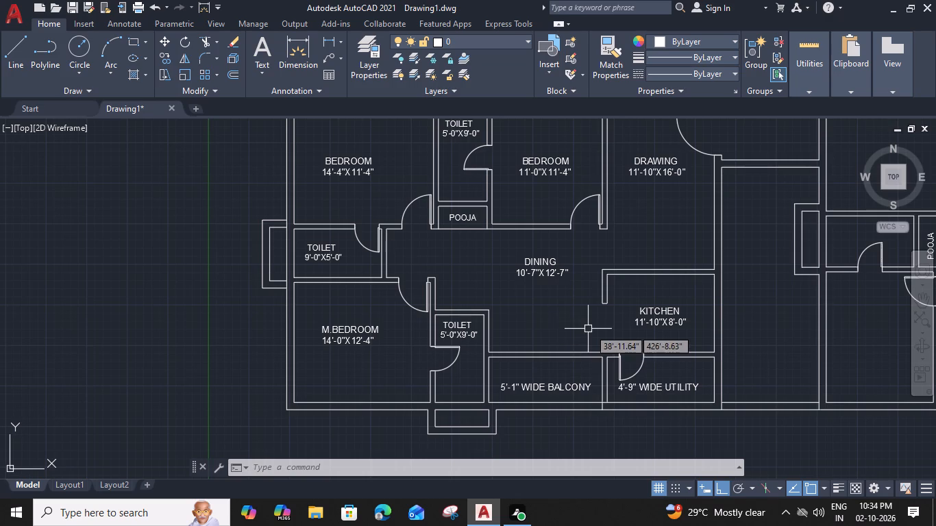
{"action": "middle_click_drag", "start_coordinate": [571, 327], "coordinate": [591, 390]}
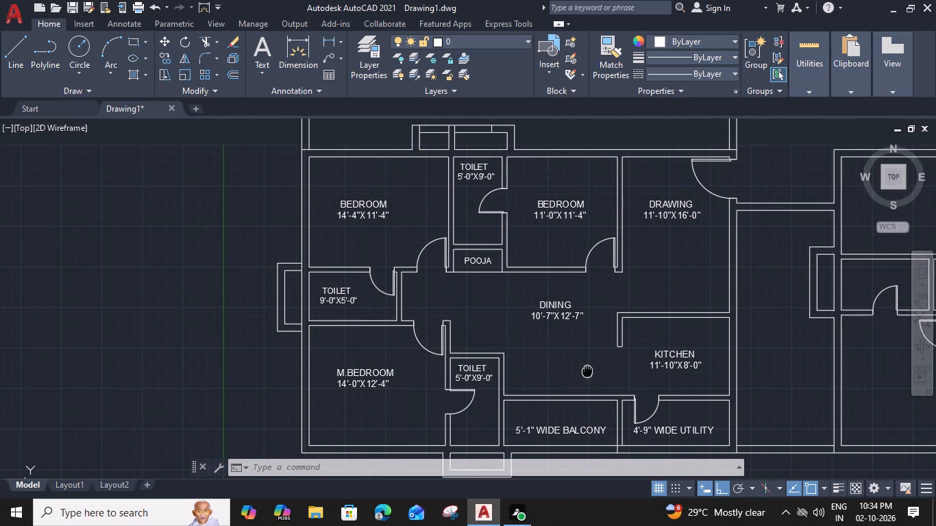
{"action": "middle_click_drag", "start_coordinate": [543, 245], "coordinate": [551, 326]}
{"action": "middle_click_drag", "start_coordinate": [513, 233], "coordinate": [543, 392]}
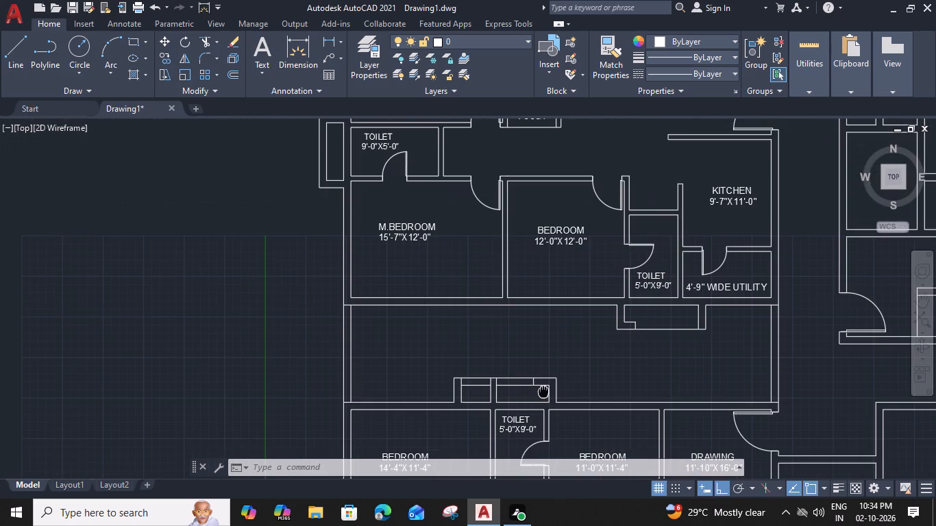
Copy the M.BEDROOM label from the master bedroom up into the unlabelled passage between the 9'-0"X5'-0" toilet and the pooja room.
{"action": "middle_click_drag", "start_coordinate": [543, 257], "coordinate": [549, 300]}
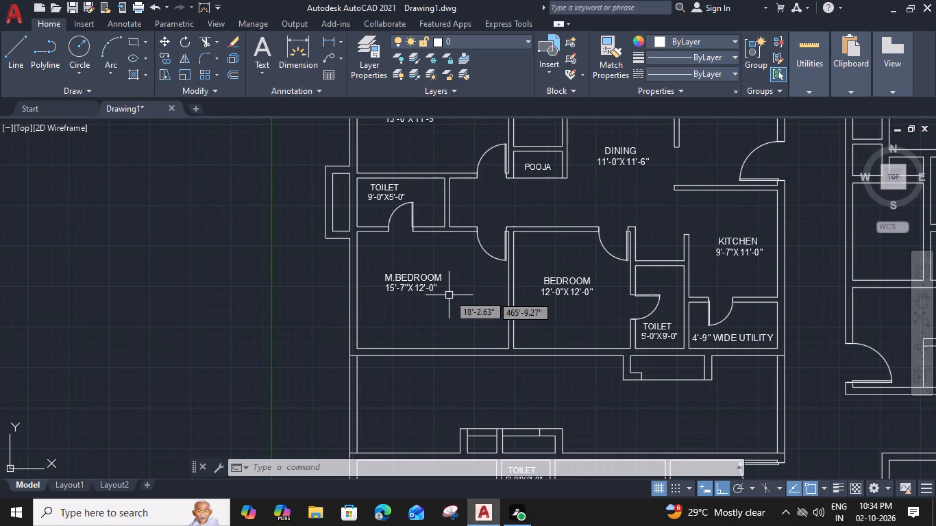
{"action": "scroll", "coordinate": [448, 294], "scroll_direction": "up", "scroll_amount": 2}
{"action": "left_click", "coordinate": [300, 245]}
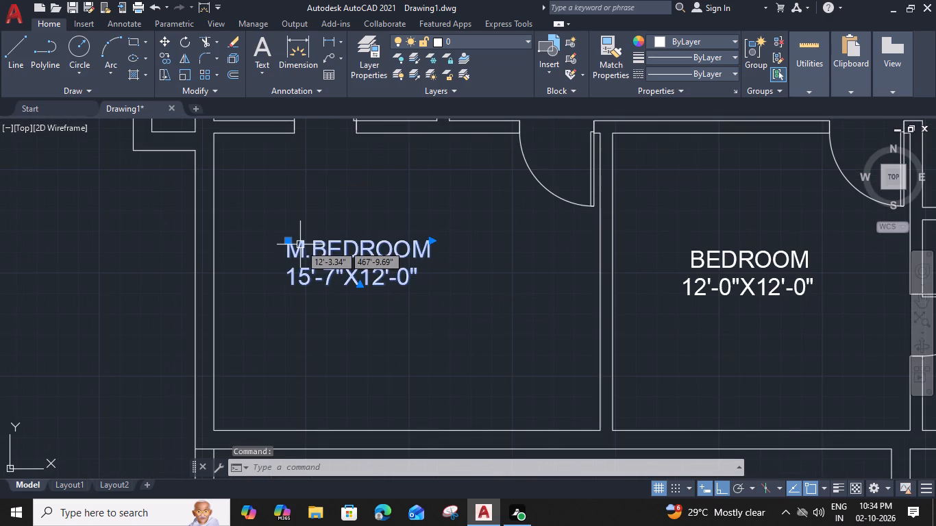
{"action": "key", "text": "c"}
{"action": "type", "text": "O"}
{"action": "key", "text": "space"}
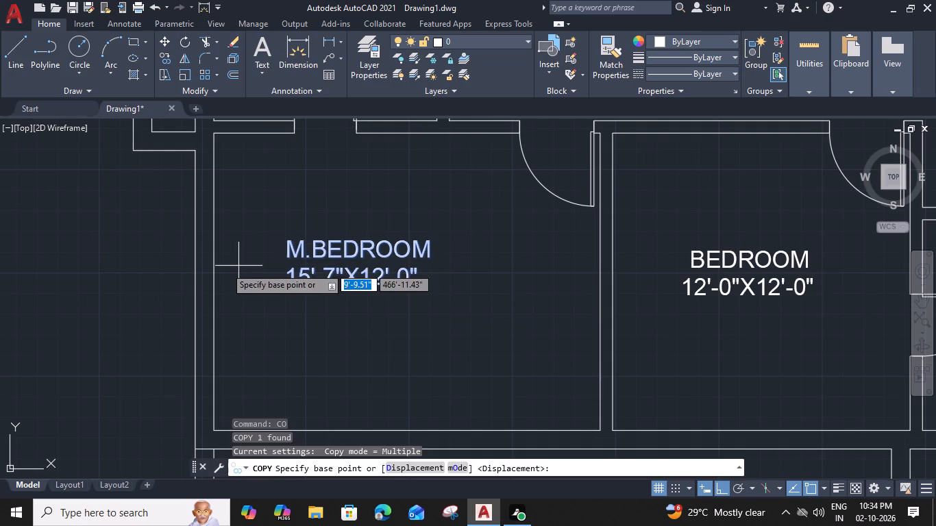
{"action": "left_click", "coordinate": [213, 262]}
{"action": "scroll", "coordinate": [215, 264], "scroll_direction": "down", "scroll_amount": 3}
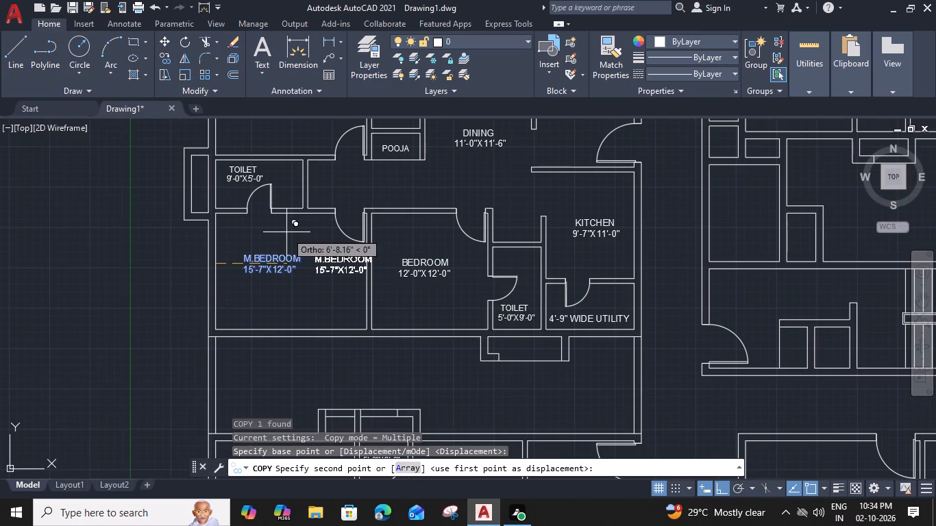
{"action": "middle_click_drag", "start_coordinate": [295, 246], "coordinate": [400, 322]}
{"action": "left_click", "coordinate": [415, 260]}
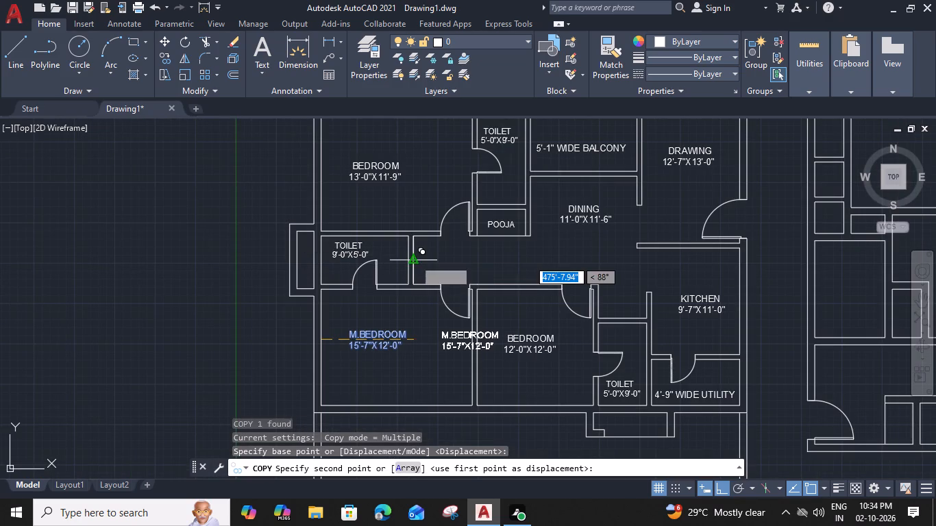
{"action": "key", "text": "Escape"}
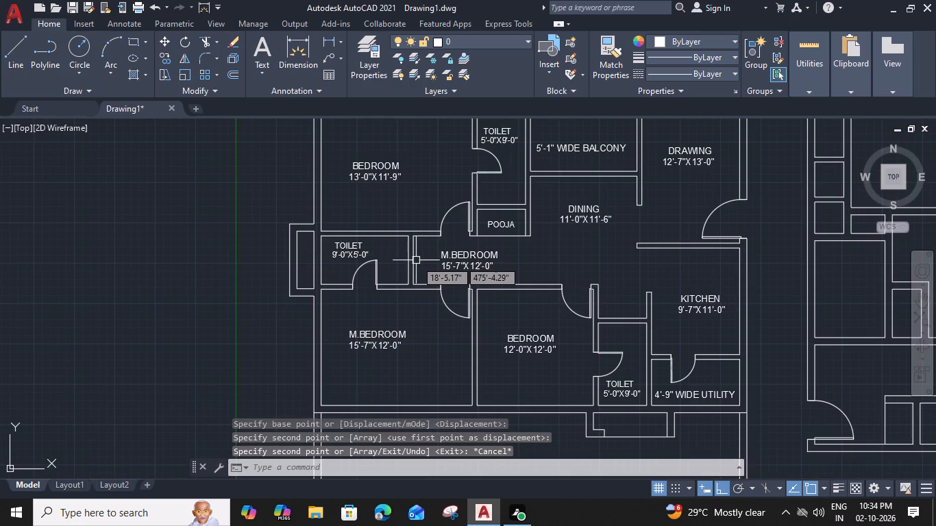
Replace the copied label's text with 5'-0" WIDE LOBBY, fitting the text box width to keep it on one line.
{"action": "scroll", "coordinate": [492, 271], "scroll_direction": "up", "scroll_amount": 2}
{"action": "double_click", "coordinate": [488, 258]}
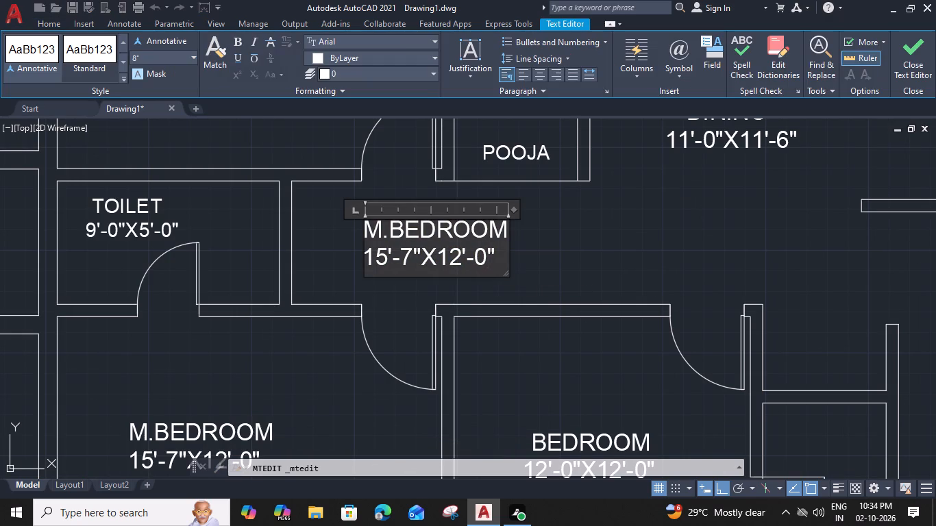
{"action": "left_click_drag", "start_coordinate": [514, 210], "coordinate": [596, 218]}
{"action": "left_click_drag", "start_coordinate": [504, 255], "coordinate": [331, 230]}
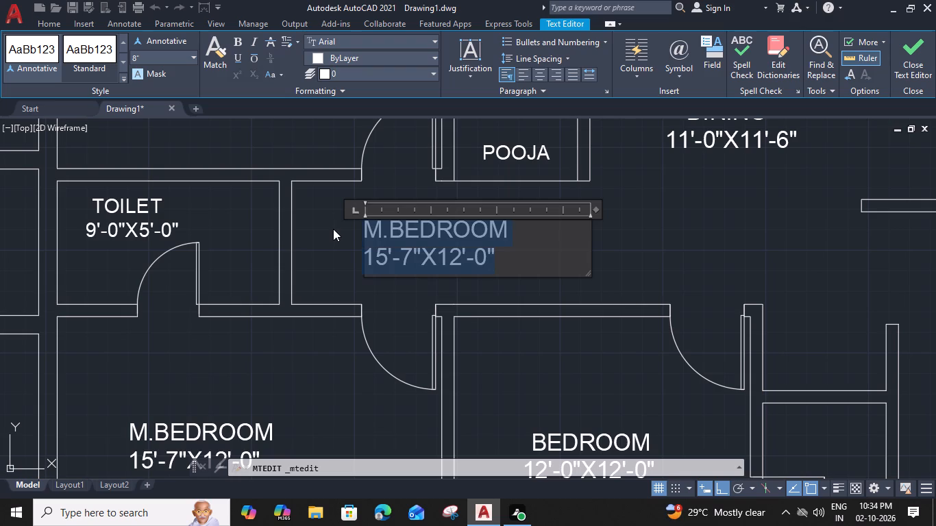
{"action": "type", "text": "5'-0"}
{"action": "key", "text": "shift+quotedbl"}
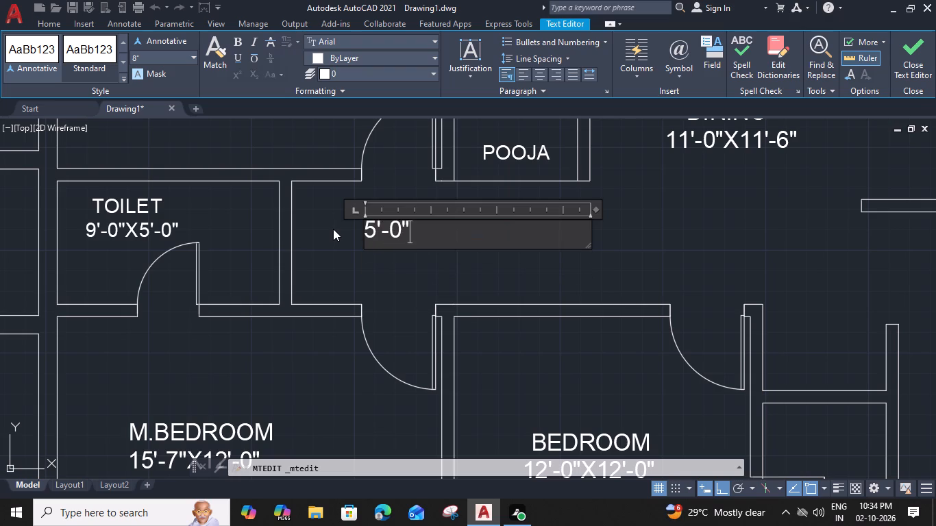
{"action": "key", "text": "space"}
{"action": "type", "text": "WIDE"}
{"action": "key", "text": "space"}
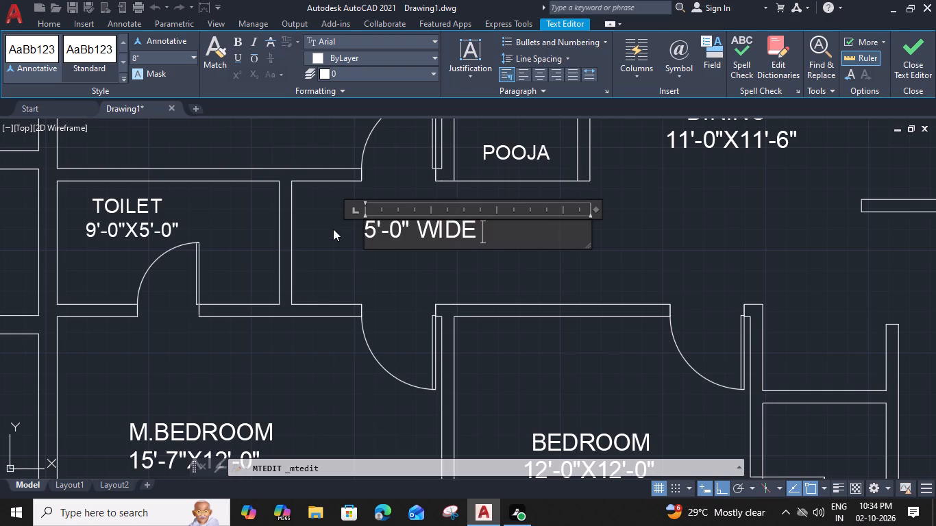
{"action": "type", "text": "LO"}
{"action": "type", "text": "BBY"}
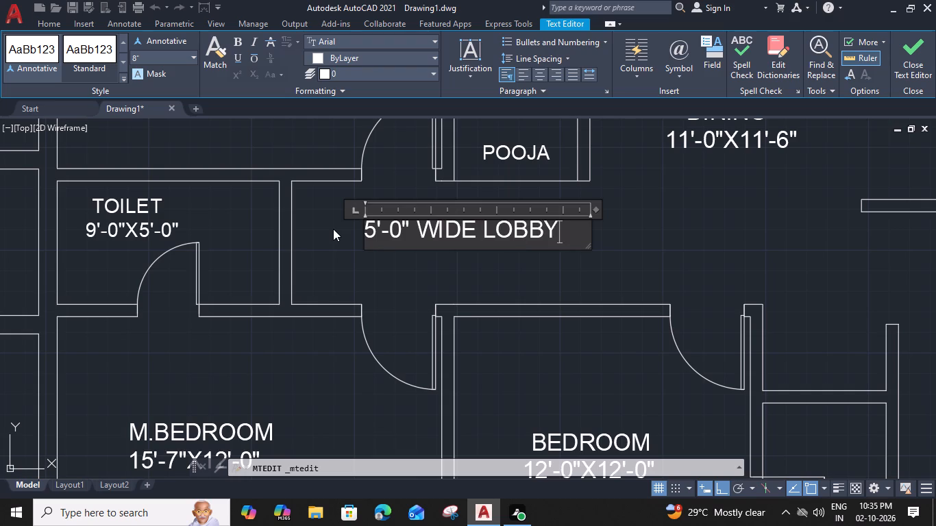
{"action": "left_click_drag", "start_coordinate": [595, 208], "coordinate": [594, 208]}
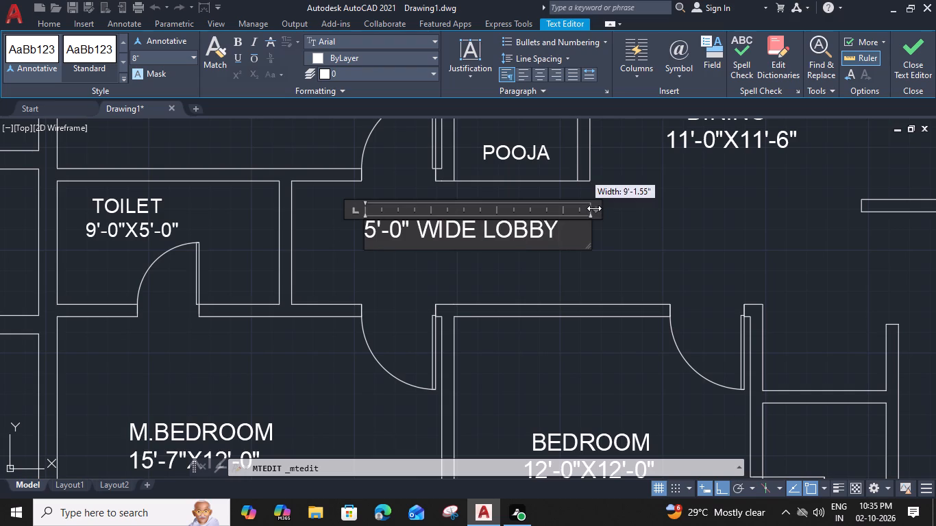
{"action": "left_click_drag", "start_coordinate": [594, 208], "coordinate": [569, 207]}
{"action": "left_click", "coordinate": [541, 270]}
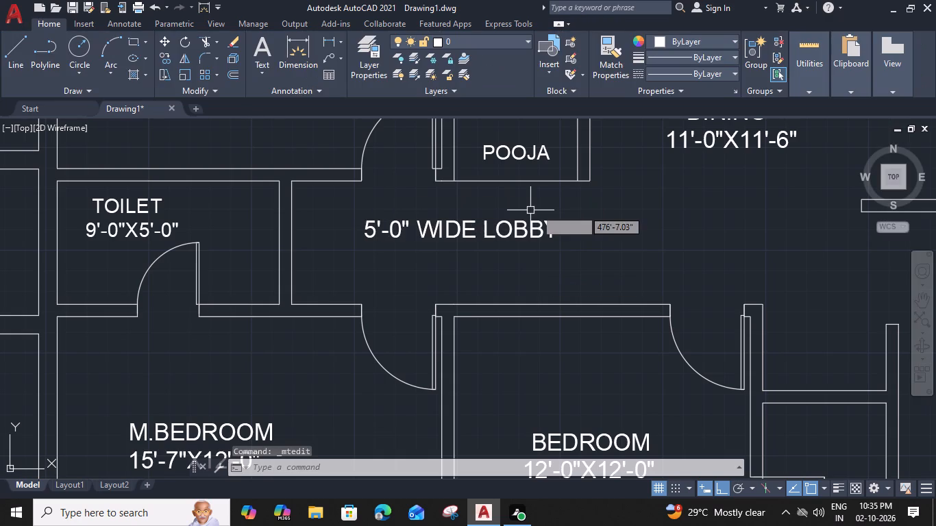
Move the 5'-0" WIDE LOBBY label slightly sideways toward the toilet wall, keeping it level in the passage.
{"action": "left_click", "coordinate": [362, 236]}
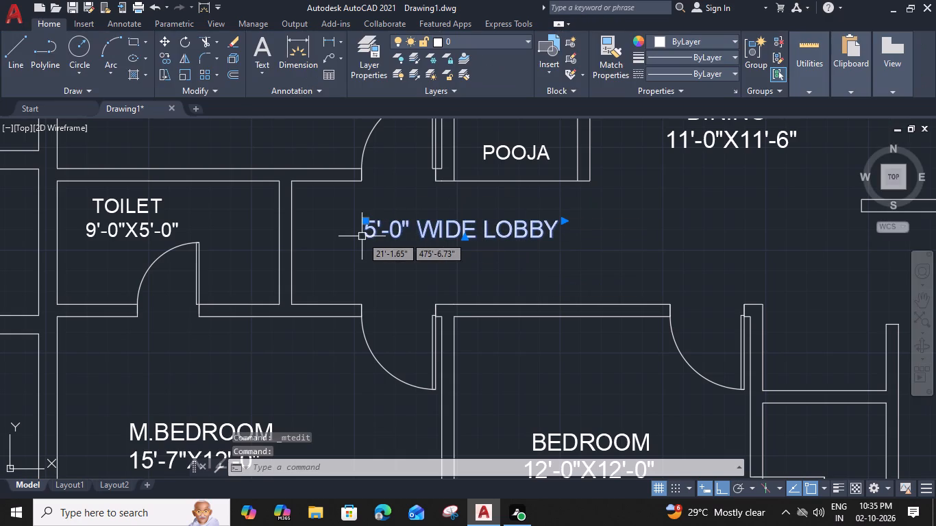
{"action": "key", "text": "m"}
{"action": "key", "text": "space"}
{"action": "scroll", "coordinate": [362, 235], "scroll_direction": "up", "scroll_amount": 2}
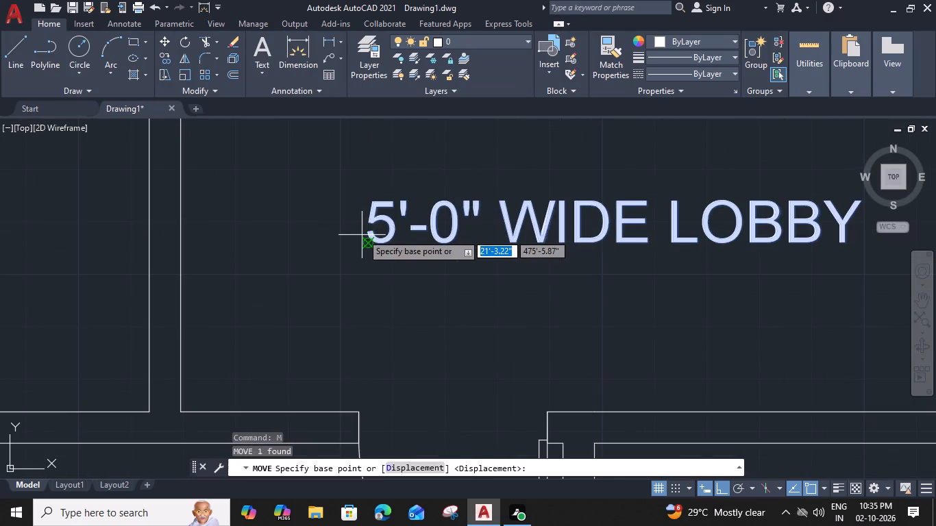
{"action": "left_click", "coordinate": [365, 233]}
{"action": "left_click", "coordinate": [321, 234]}
{"action": "scroll", "coordinate": [321, 234], "scroll_direction": "down", "scroll_amount": 3}
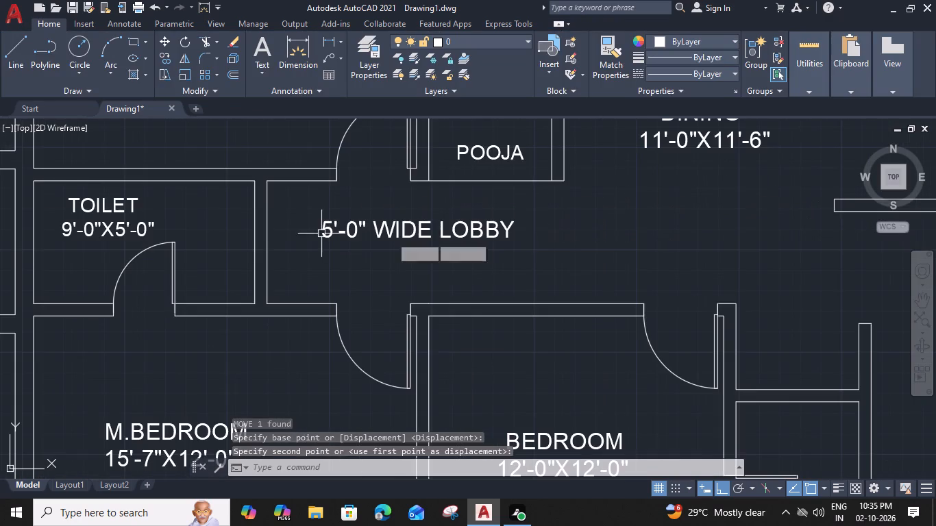
Load the ACAD_ISO02W100 ISO dash linetype into the drawing.
{"action": "key", "text": "l"}
{"action": "key", "text": "space"}
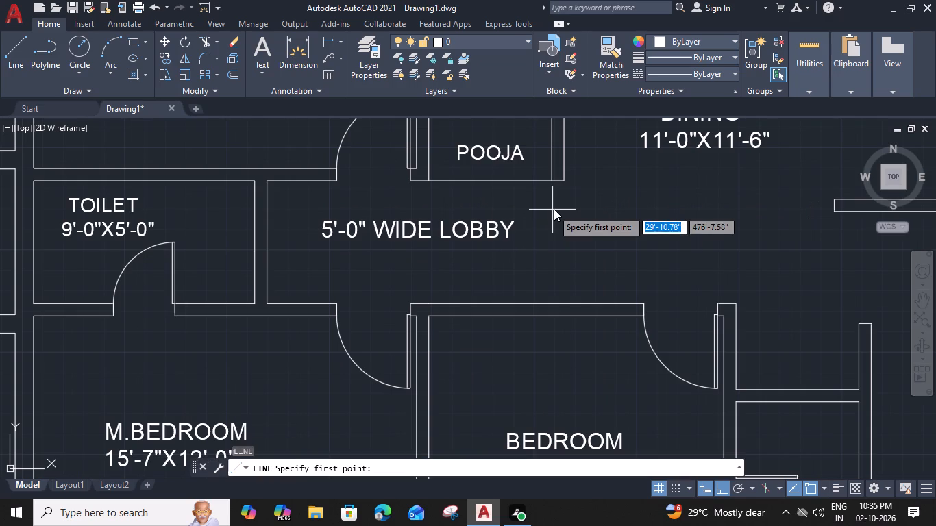
{"action": "left_click", "coordinate": [717, 75]}
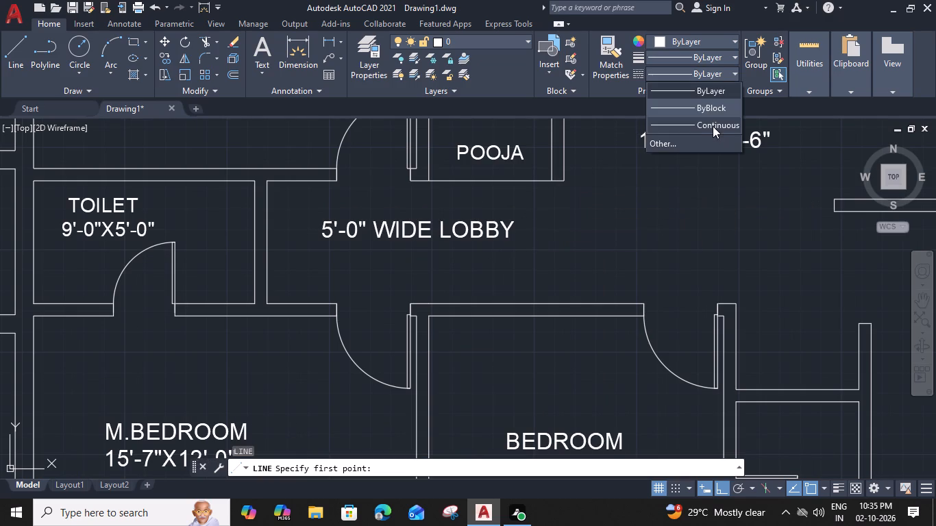
{"action": "left_click", "coordinate": [689, 145]}
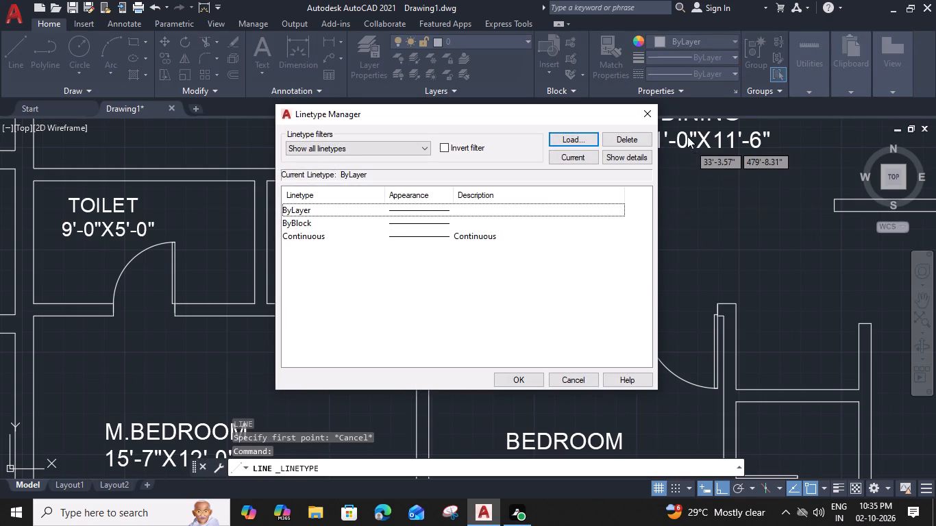
{"action": "left_click", "coordinate": [562, 137]}
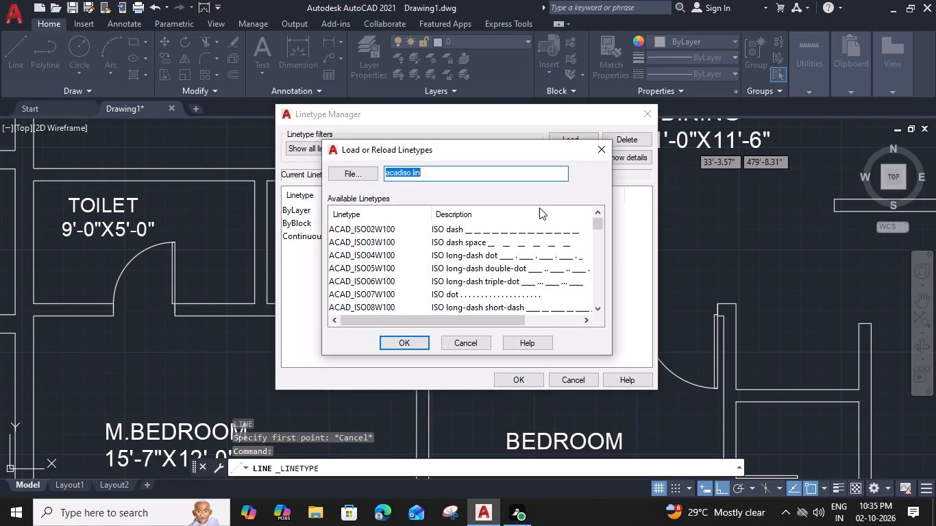
{"action": "left_click", "coordinate": [363, 225]}
{"action": "left_click_drag", "start_coordinate": [398, 340], "coordinate": [401, 343]}
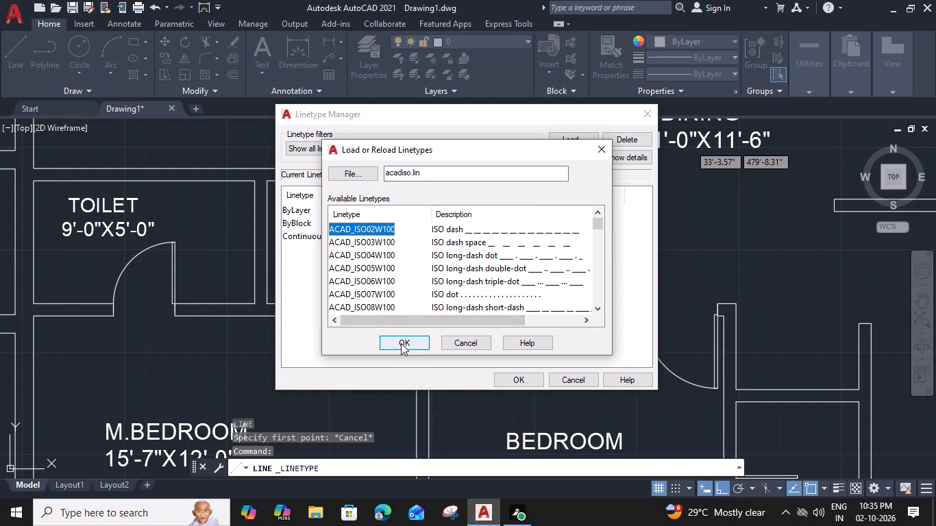
{"action": "left_click_drag", "start_coordinate": [401, 343], "coordinate": [403, 347]}
{"action": "left_click", "coordinate": [537, 377]}
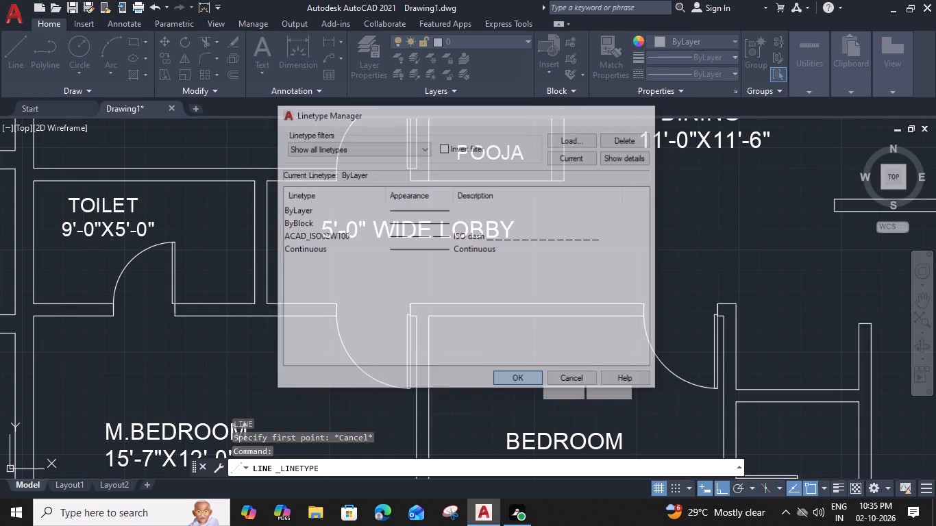
Draw two parallel ACAD_ISO02W100 dashed lines across the lobby, from both faces of the pooja room's dining-side wall to the bedroom wall.
{"action": "type", "text": "L"}
{"action": "key", "text": "space"}
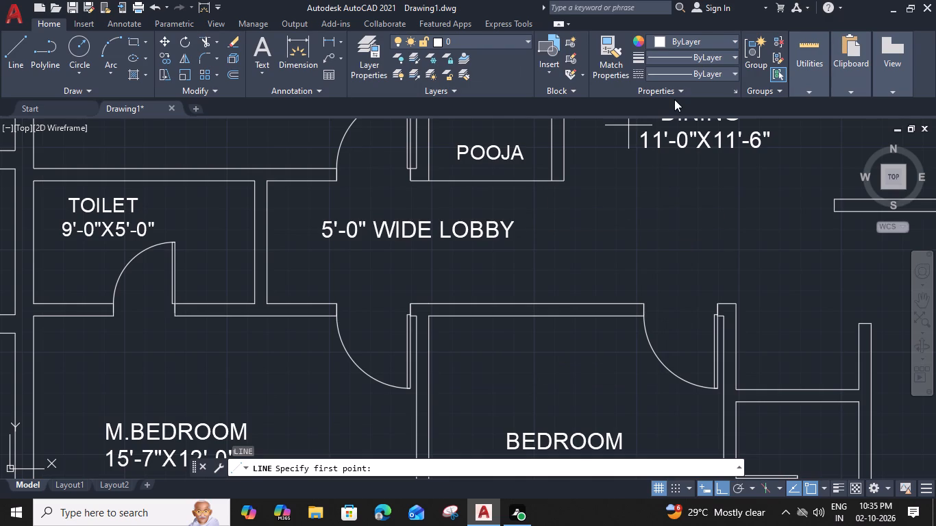
{"action": "left_click", "coordinate": [713, 74]}
{"action": "left_click", "coordinate": [705, 127]}
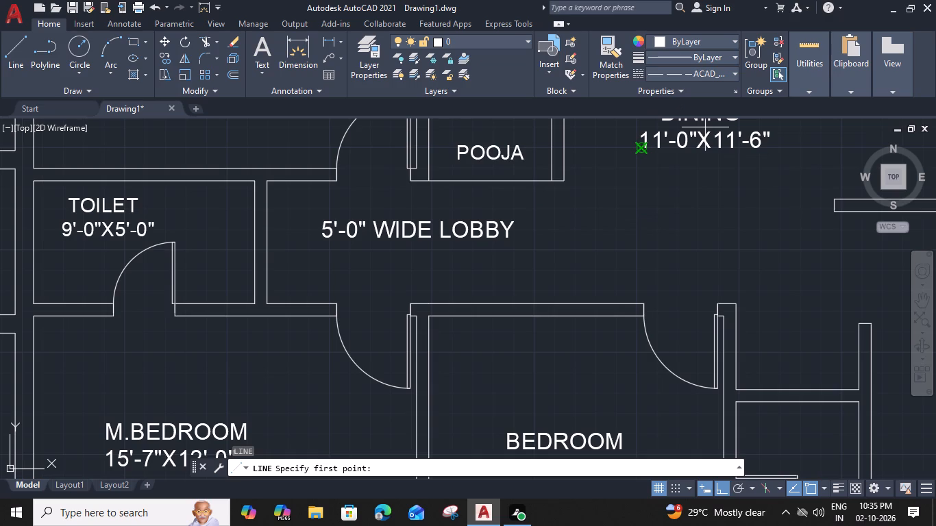
{"action": "left_click", "coordinate": [565, 179]}
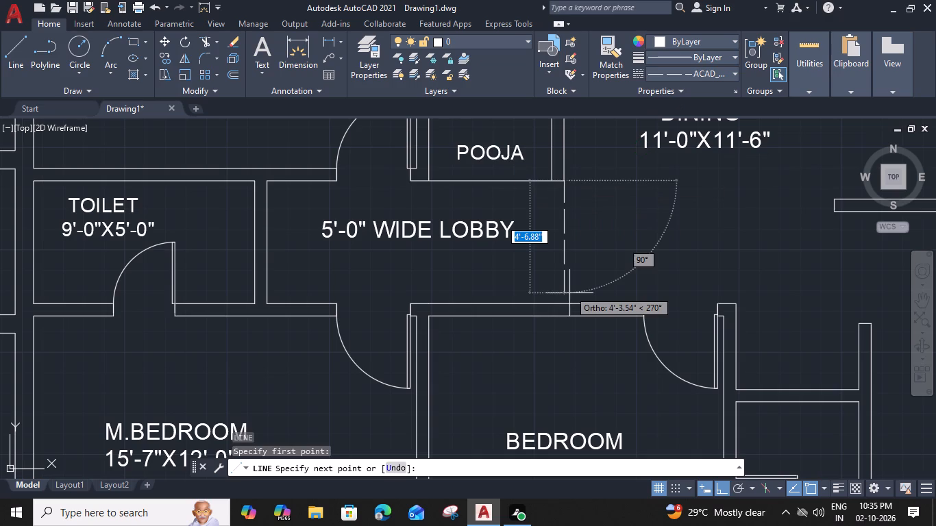
{"action": "left_click", "coordinate": [566, 304]}
{"action": "key", "text": "Escape"}
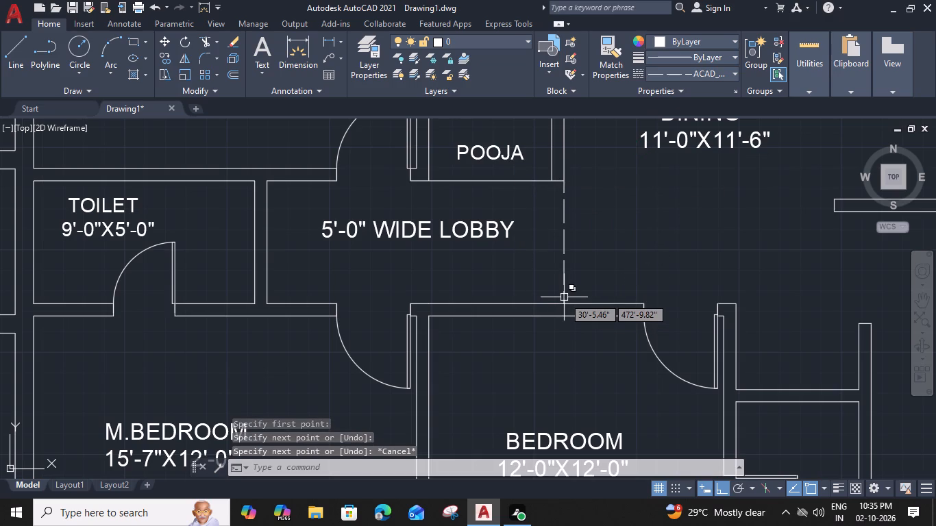
{"action": "key", "text": "l"}
{"action": "key", "text": "space"}
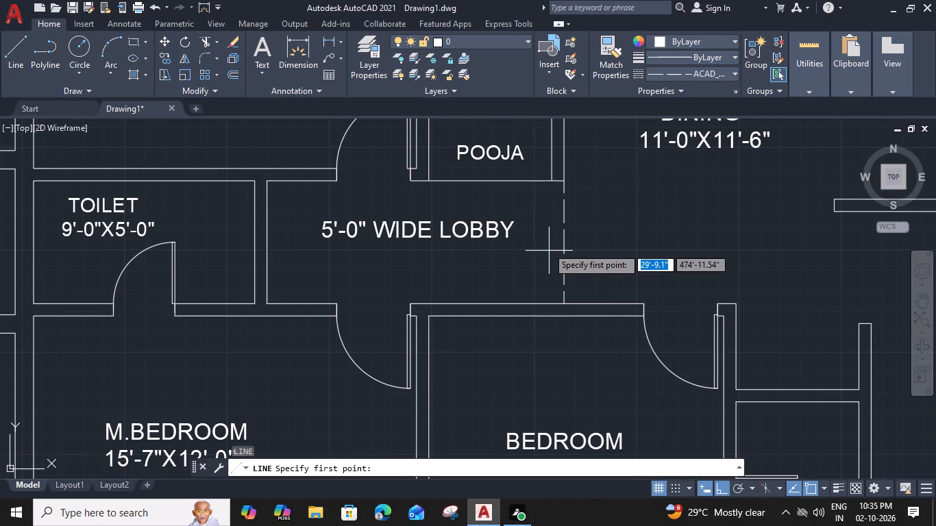
{"action": "left_click", "coordinate": [551, 181]}
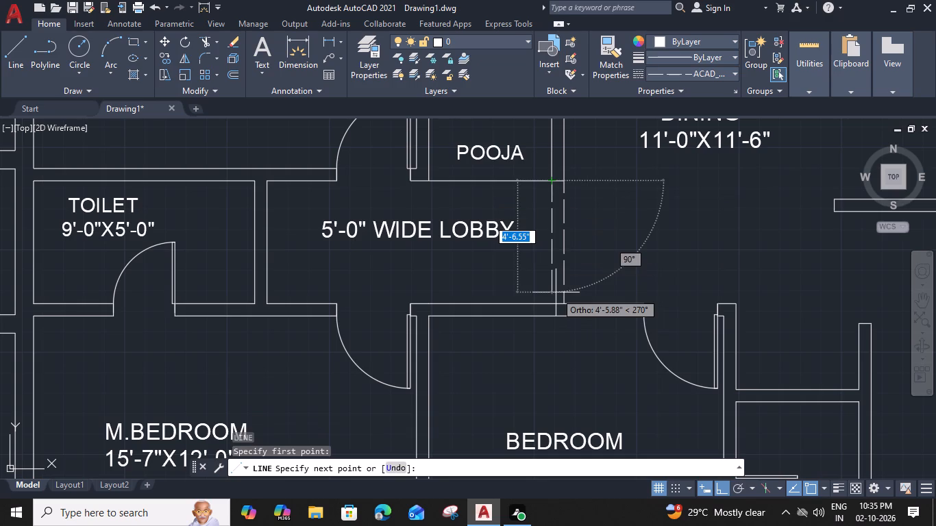
{"action": "left_click", "coordinate": [552, 304]}
{"action": "key", "text": "Escape"}
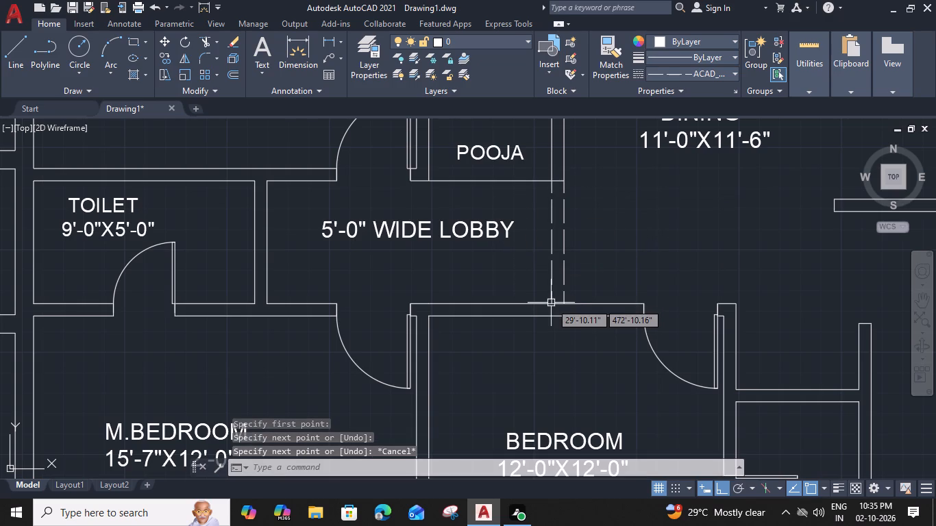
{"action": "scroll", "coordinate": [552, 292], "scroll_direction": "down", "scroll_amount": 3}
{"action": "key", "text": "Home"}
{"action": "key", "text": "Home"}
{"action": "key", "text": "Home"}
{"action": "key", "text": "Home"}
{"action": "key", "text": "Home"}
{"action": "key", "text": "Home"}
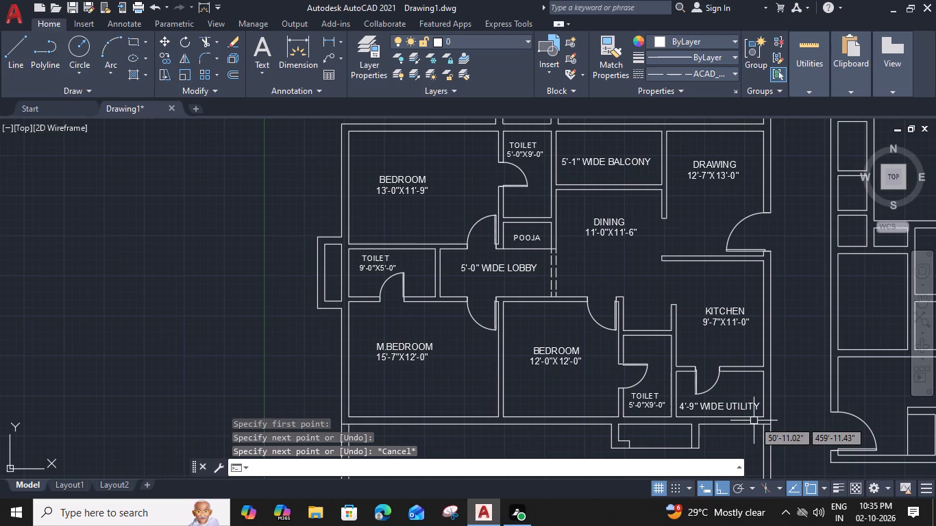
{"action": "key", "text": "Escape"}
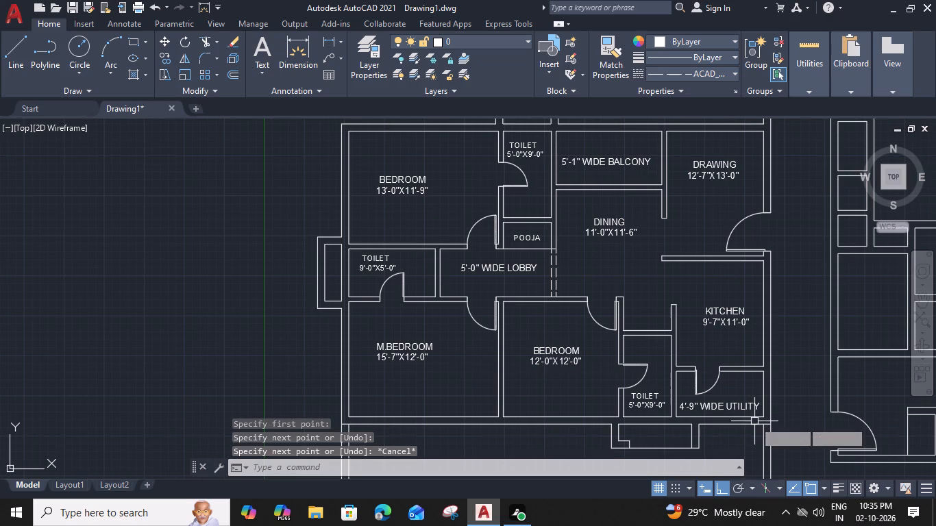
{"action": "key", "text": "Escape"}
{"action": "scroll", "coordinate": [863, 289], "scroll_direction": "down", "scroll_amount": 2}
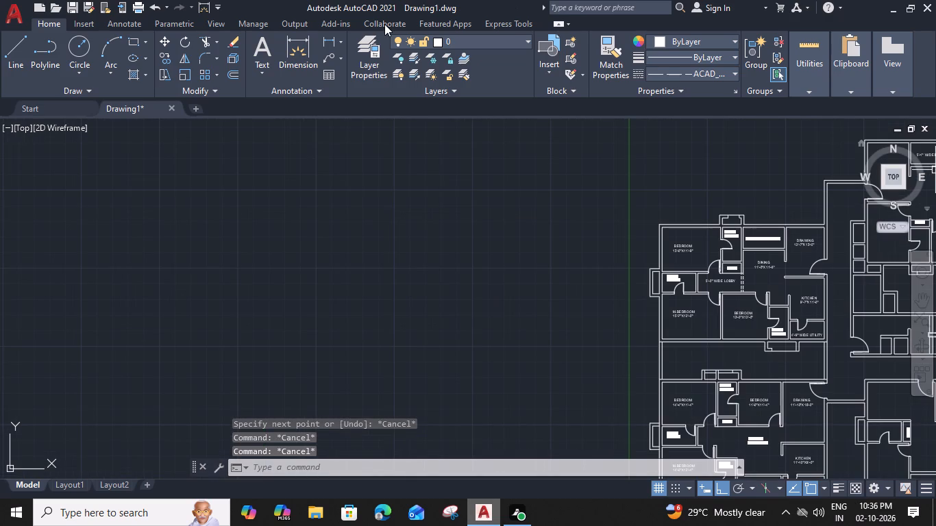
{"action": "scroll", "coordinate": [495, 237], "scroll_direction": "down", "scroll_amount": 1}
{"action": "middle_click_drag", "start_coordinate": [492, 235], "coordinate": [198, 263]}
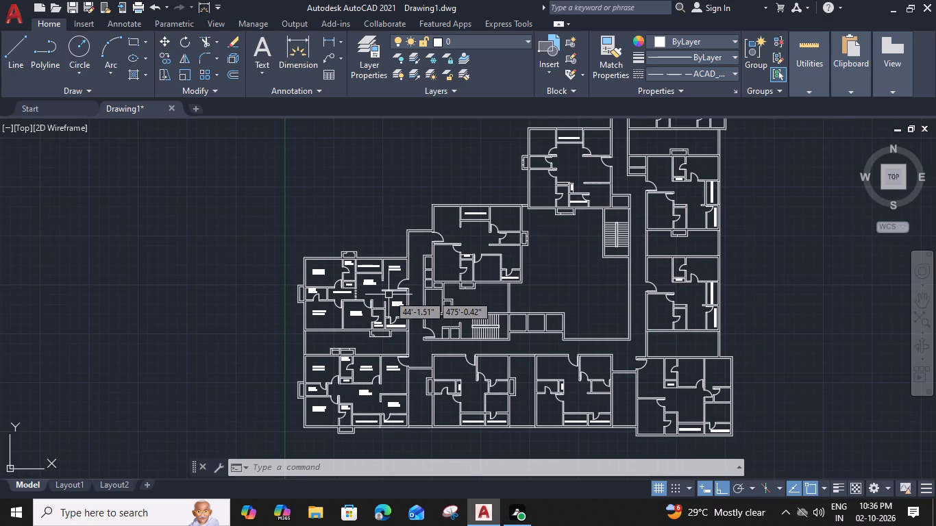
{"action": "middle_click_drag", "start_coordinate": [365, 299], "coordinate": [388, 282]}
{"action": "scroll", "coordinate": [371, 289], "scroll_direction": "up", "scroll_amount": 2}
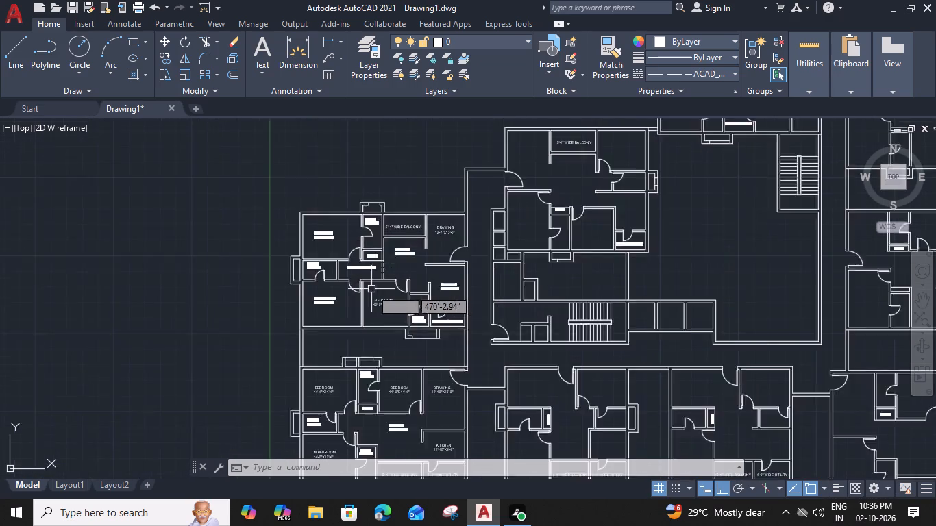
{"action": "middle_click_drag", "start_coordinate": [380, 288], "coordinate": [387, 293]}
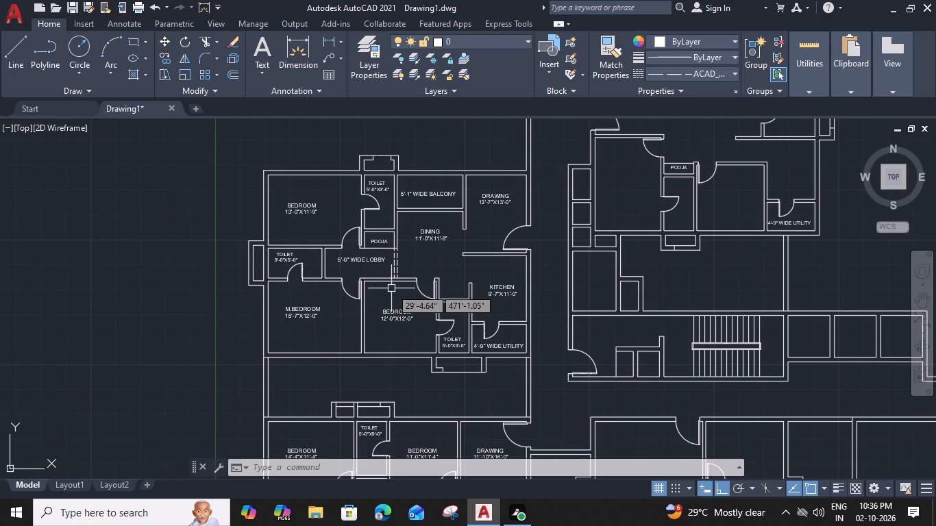
Copy the TOILET 9'-0"X5'-0" label from beside the lobby into the unlabelled toilet below the neighbouring unit's pooja room.
{"action": "left_click", "coordinate": [293, 307]}
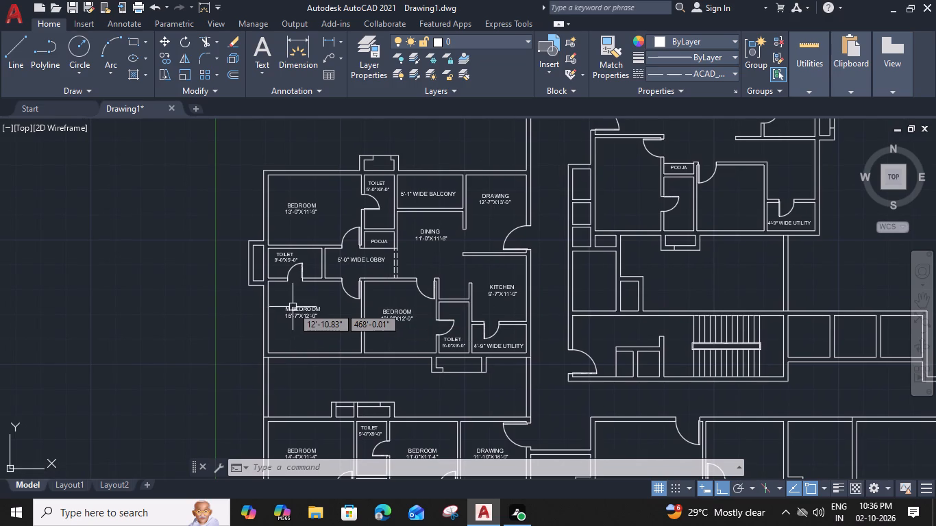
{"action": "key", "text": "Escape"}
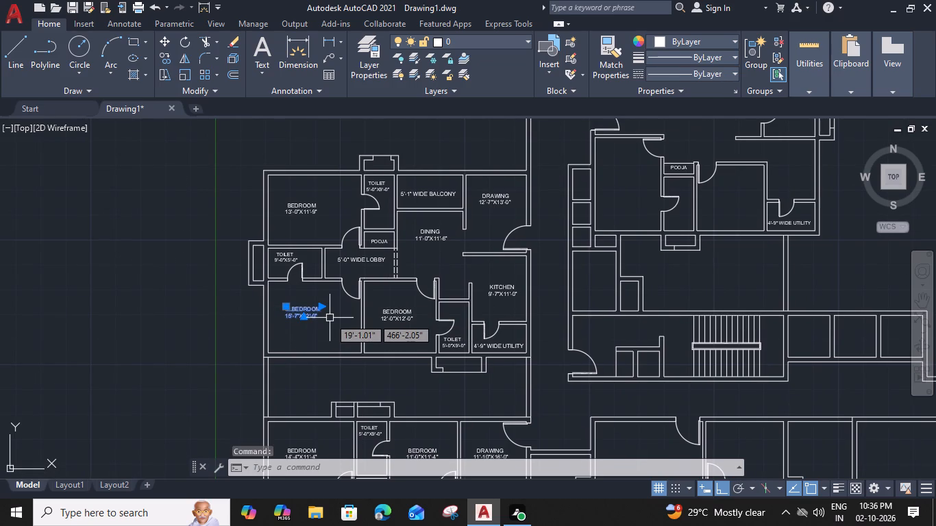
{"action": "scroll", "coordinate": [284, 258], "scroll_direction": "up", "scroll_amount": 2}
{"action": "left_click", "coordinate": [284, 258]}
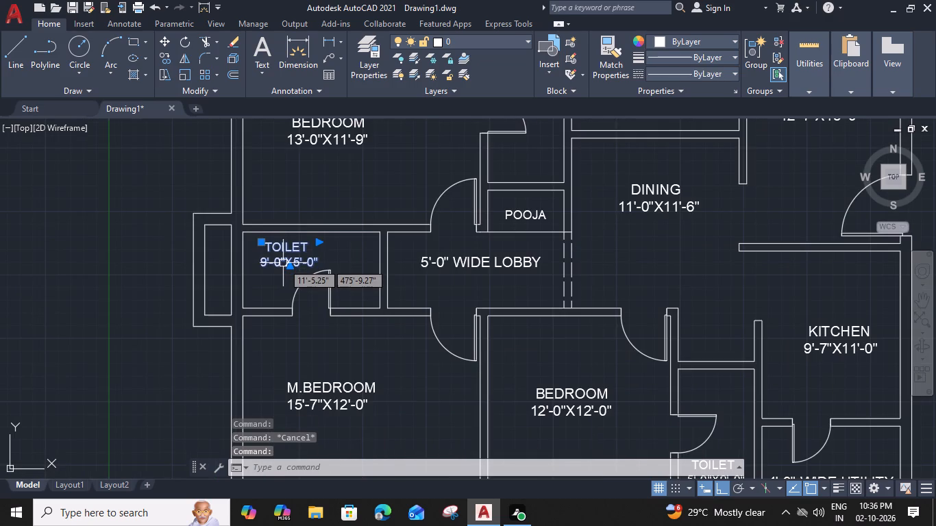
{"action": "type", "text": "CO"}
{"action": "key", "text": "space"}
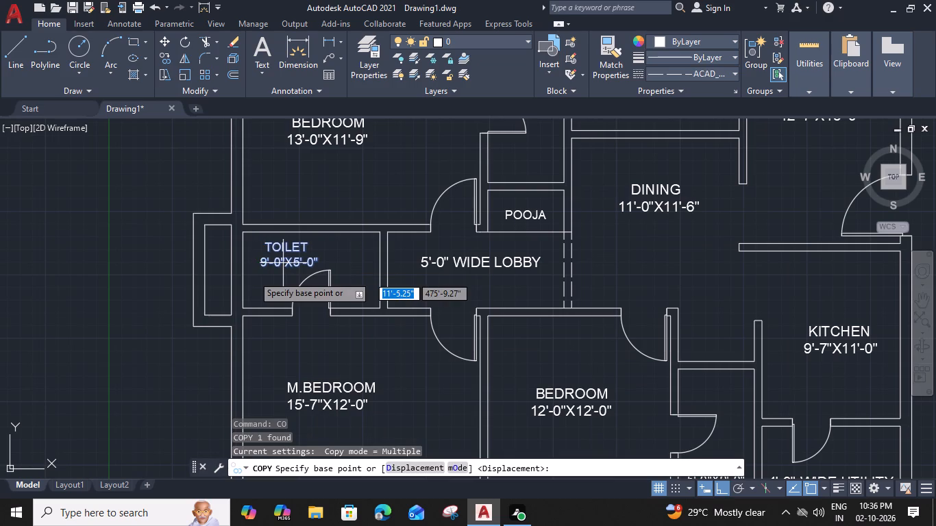
{"action": "left_click", "coordinate": [243, 272]}
{"action": "scroll", "coordinate": [243, 272], "scroll_direction": "down", "scroll_amount": 3}
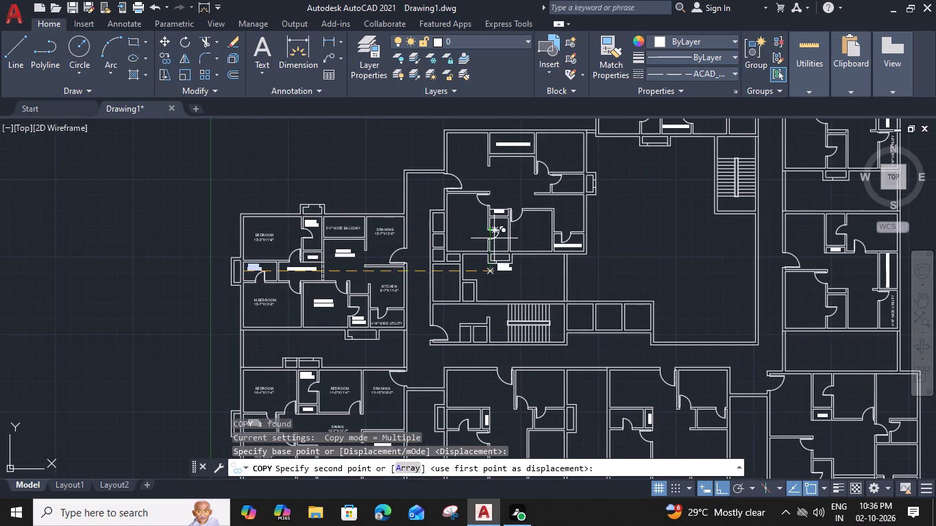
{"action": "scroll", "coordinate": [494, 239], "scroll_direction": "up", "scroll_amount": 3}
{"action": "left_click", "coordinate": [480, 258]}
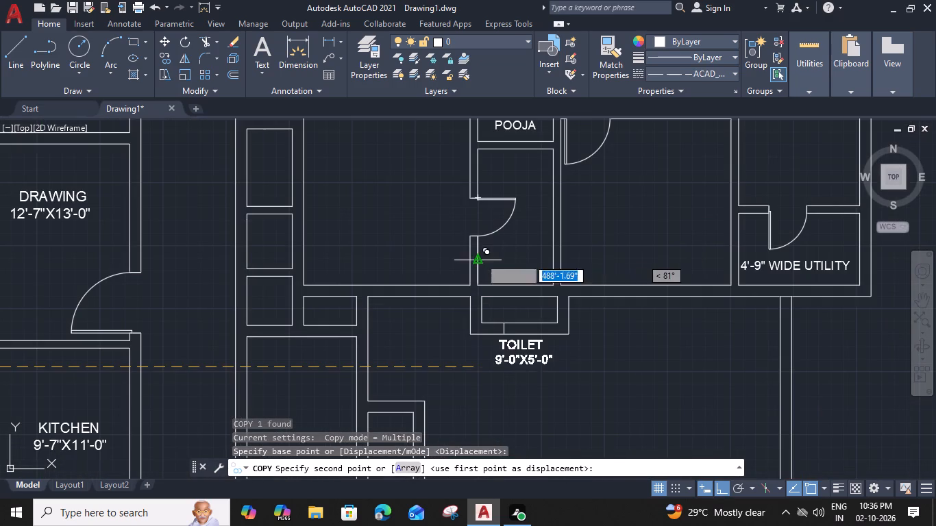
{"action": "key", "text": "Escape"}
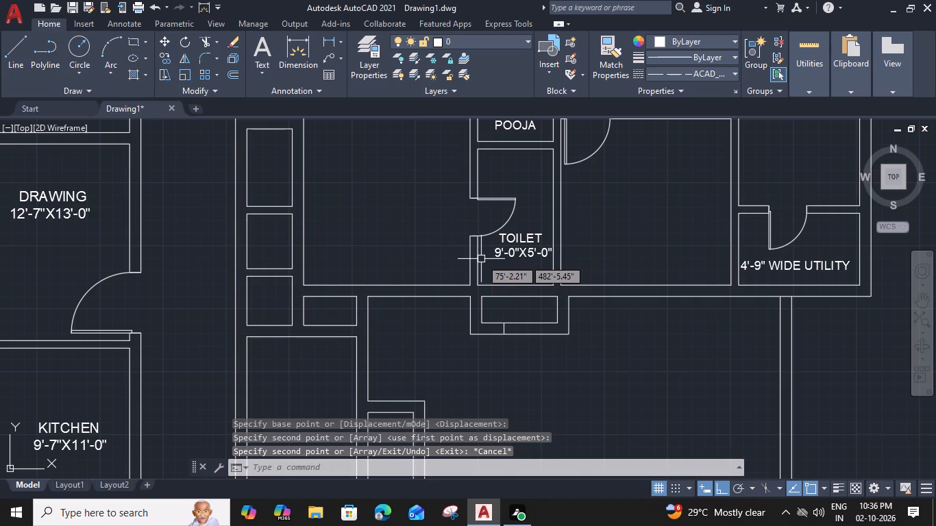
Change the dimensions in the copied toilet label to 5'-0"X9'-0".
{"action": "scroll", "coordinate": [541, 248], "scroll_direction": "up", "scroll_amount": 3}
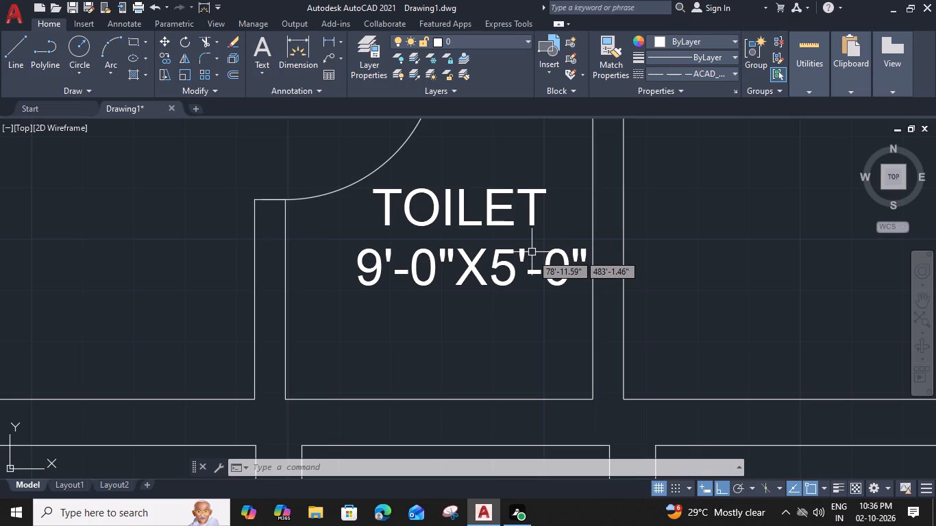
{"action": "double_click", "coordinate": [428, 275]}
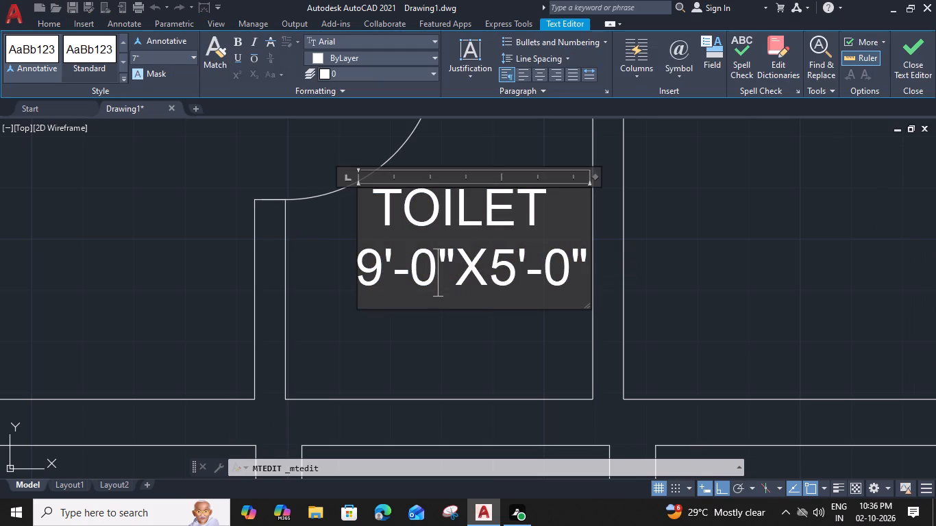
{"action": "left_click_drag", "start_coordinate": [380, 277], "coordinate": [332, 277]}
{"action": "key", "text": "5"}
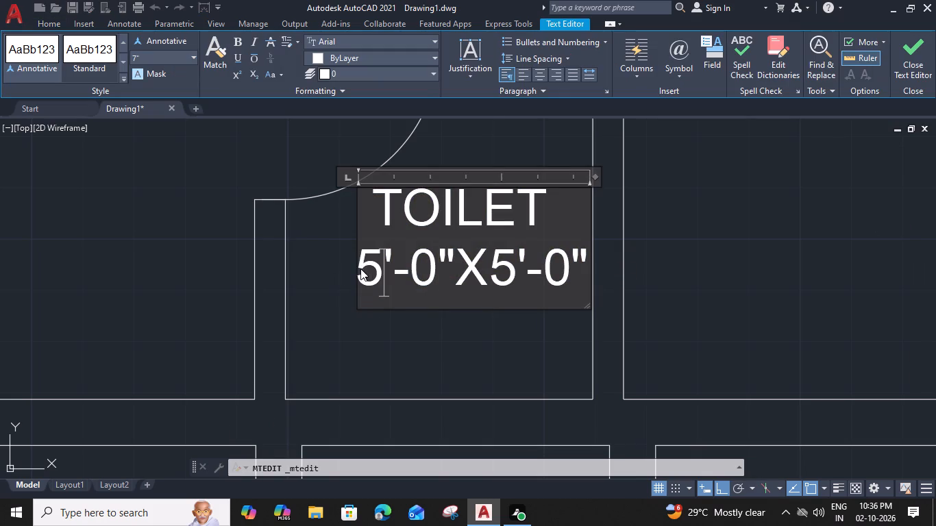
{"action": "left_click_drag", "start_coordinate": [511, 275], "coordinate": [506, 275]}
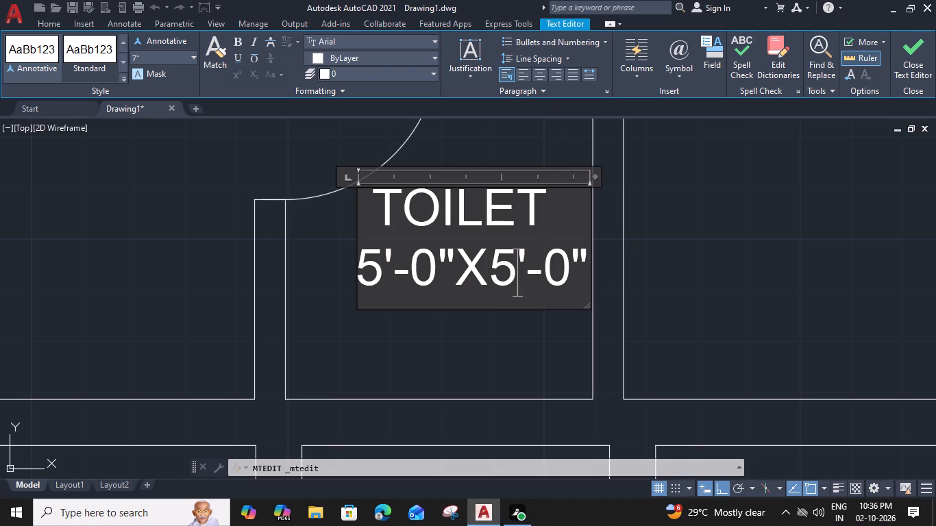
{"action": "left_click_drag", "start_coordinate": [506, 275], "coordinate": [501, 275]}
{"action": "key", "text": "9"}
{"action": "left_click", "coordinate": [484, 312]}
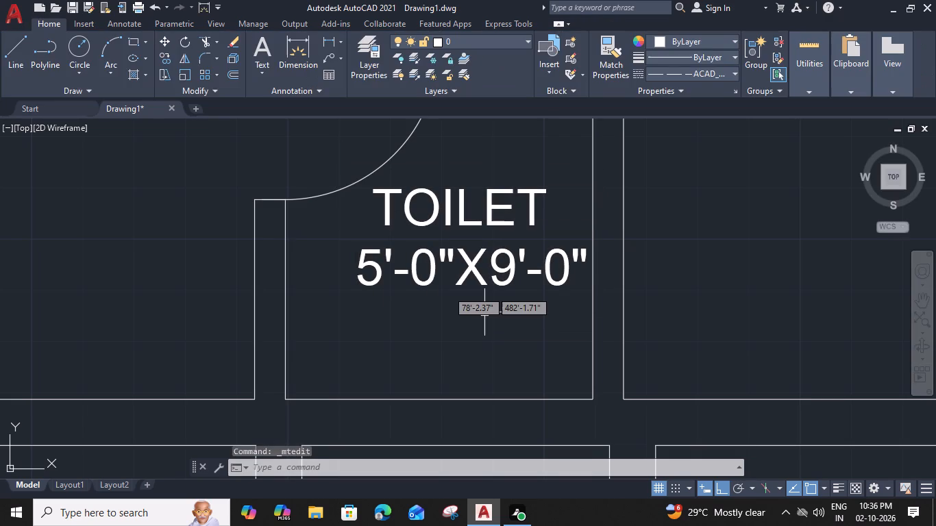
Move the TOILET 5'-0"X9'-0" label slightly down, then sideways toward the door-side wall, centring it between the toilet walls.
{"action": "left_click", "coordinate": [389, 260]}
{"action": "type", "text": "M"}
{"action": "key", "text": "space"}
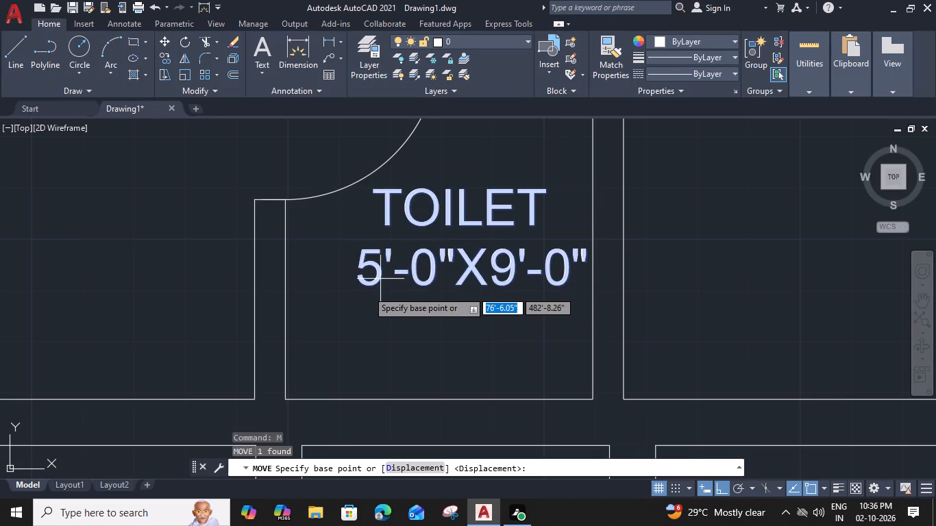
{"action": "left_click", "coordinate": [361, 286]}
{"action": "left_click", "coordinate": [359, 317]}
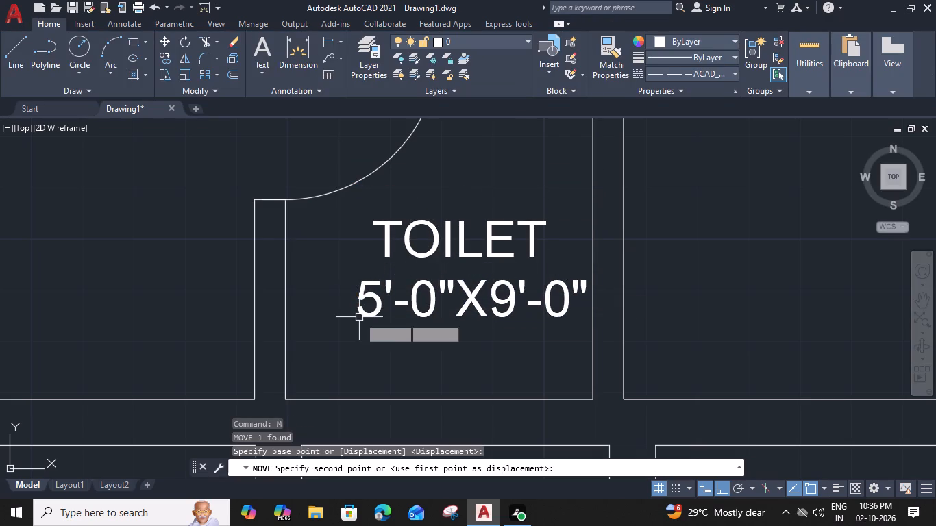
{"action": "left_click", "coordinate": [367, 308]}
{"action": "type", "text": "M"}
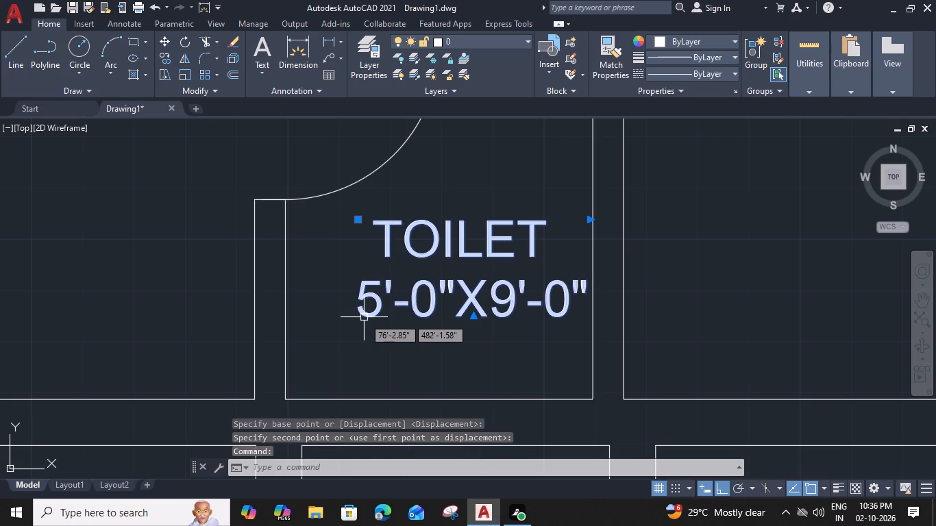
{"action": "key", "text": "space"}
{"action": "left_click", "coordinate": [362, 316]}
{"action": "left_click", "coordinate": [332, 317]}
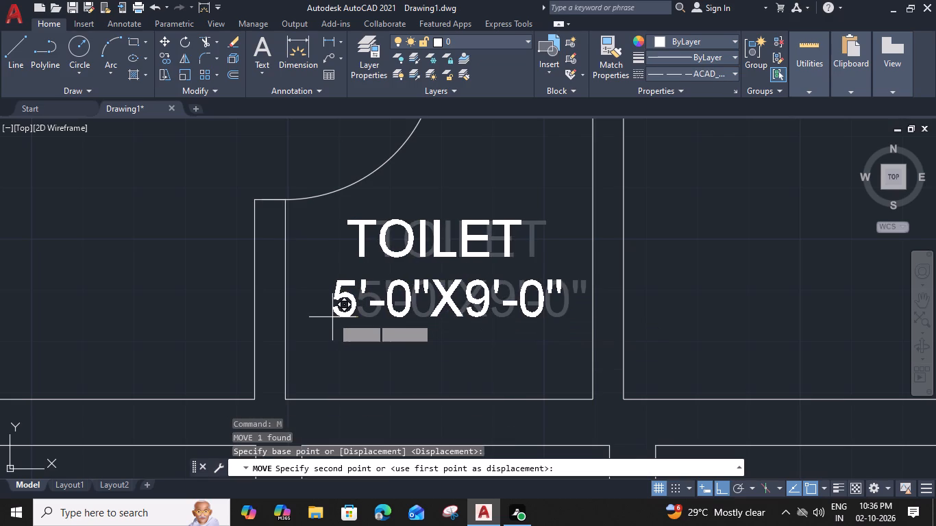
{"action": "scroll", "coordinate": [332, 317], "scroll_direction": "down", "scroll_amount": 3}
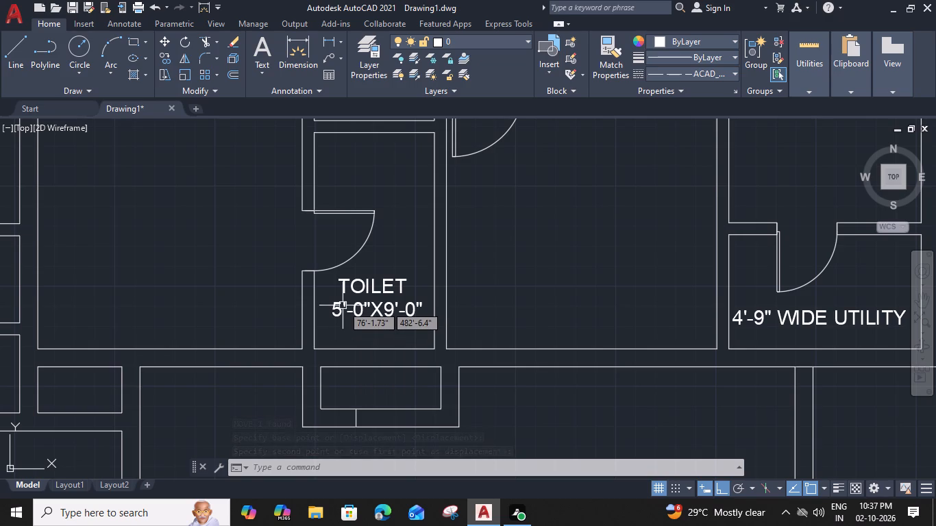
{"action": "scroll", "coordinate": [116, 301], "scroll_direction": "down", "scroll_amount": 2}
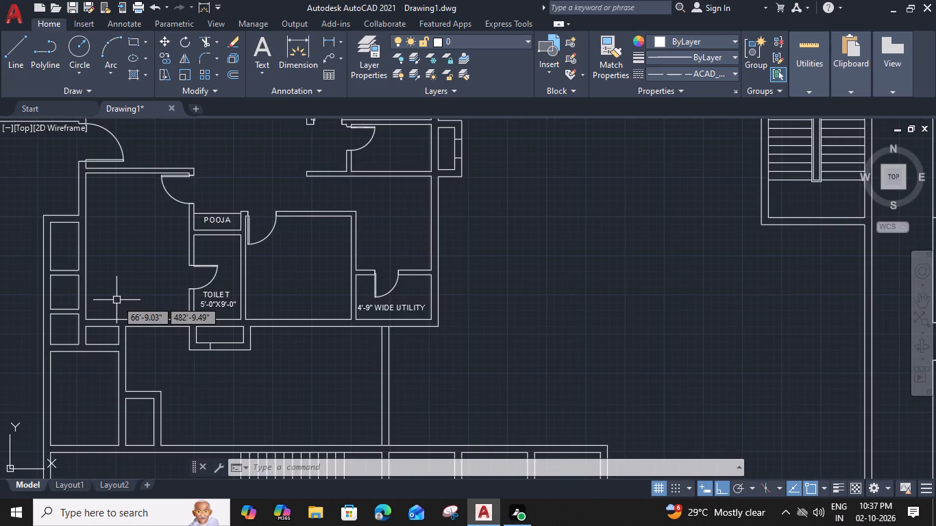
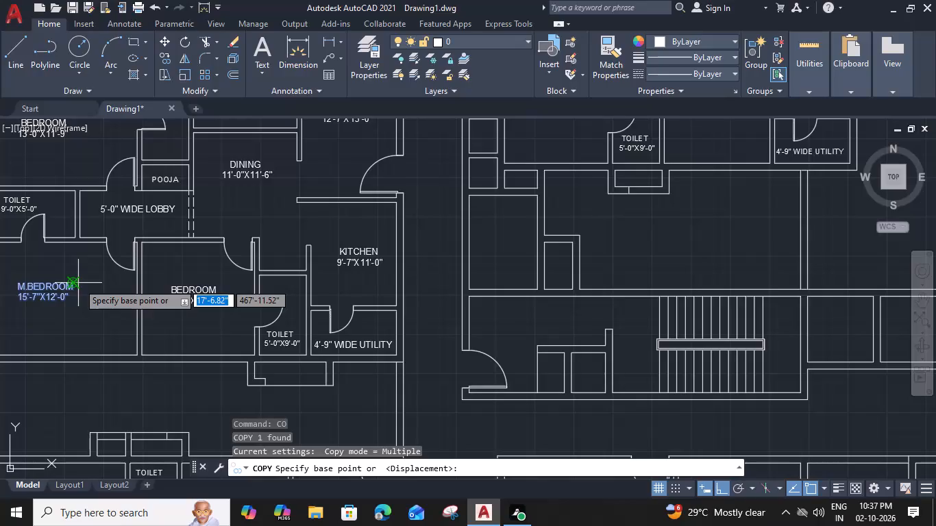
Copy the M.BEDROOM 15'-7"X12'-0" label into the neighbouring unit's unlabelled room beside the pooja room and toilet.
{"action": "left_click", "coordinate": [104, 299]}
{"action": "scroll", "coordinate": [266, 262], "scroll_direction": "down", "scroll_amount": 2}
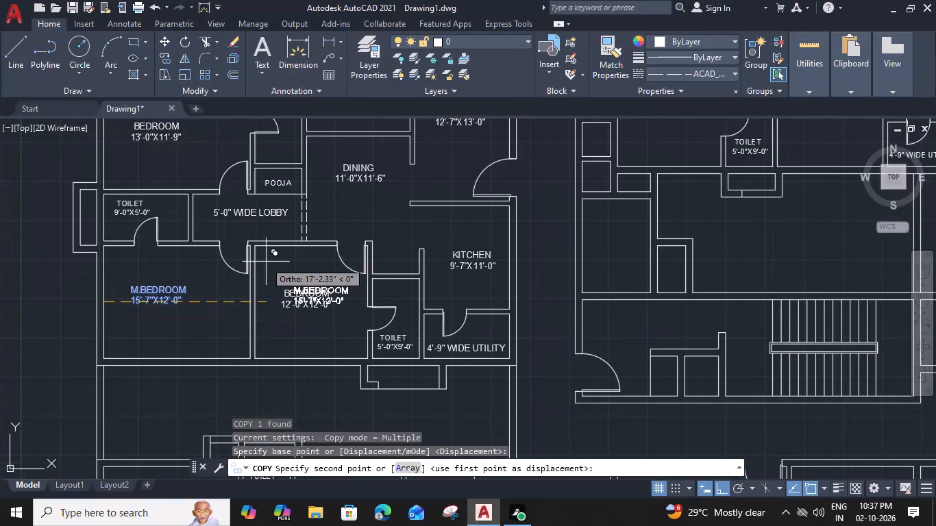
{"action": "middle_click_drag", "start_coordinate": [337, 240], "coordinate": [302, 270]}
{"action": "scroll", "coordinate": [366, 225], "scroll_direction": "up", "scroll_amount": 4}
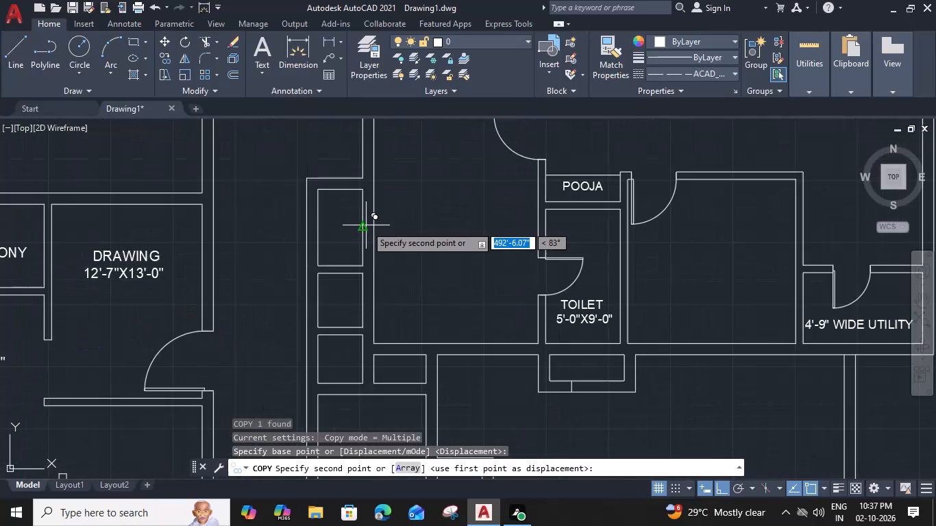
{"action": "left_click", "coordinate": [376, 231]}
{"action": "key", "text": "Escape"}
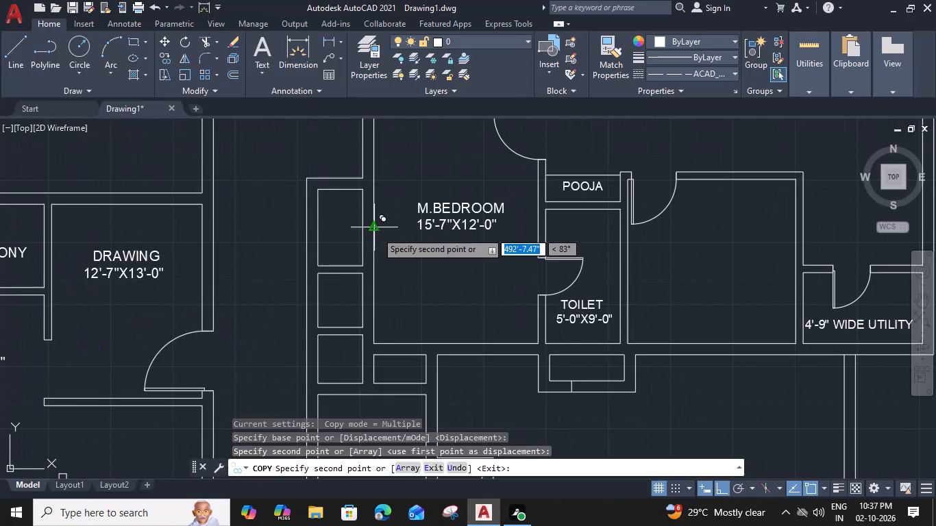
Change the dimensions in the copied M.BEDROOM label to 11'-4"X15'-7".
{"action": "double_click", "coordinate": [439, 218]}
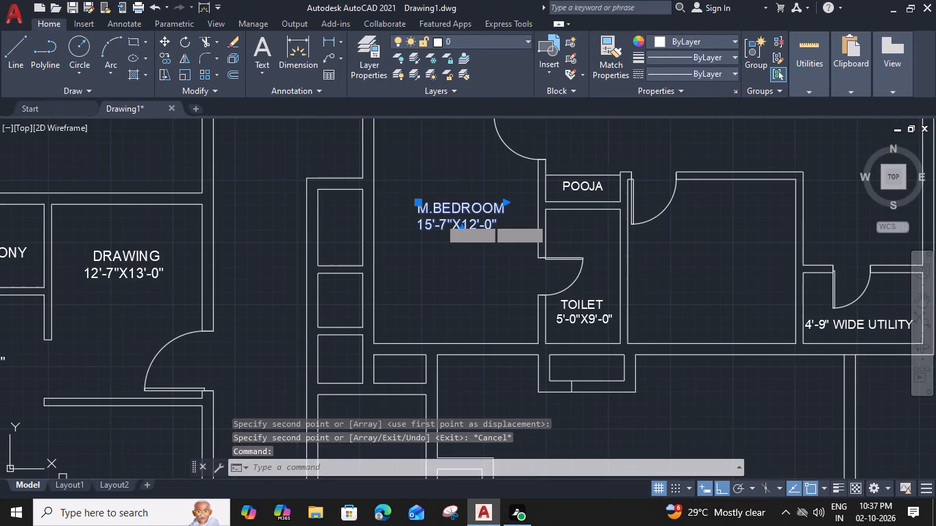
{"action": "scroll", "coordinate": [437, 222], "scroll_direction": "up", "scroll_amount": 2}
{"action": "left_click_drag", "start_coordinate": [426, 226], "coordinate": [419, 227]}
{"action": "key", "text": "1"}
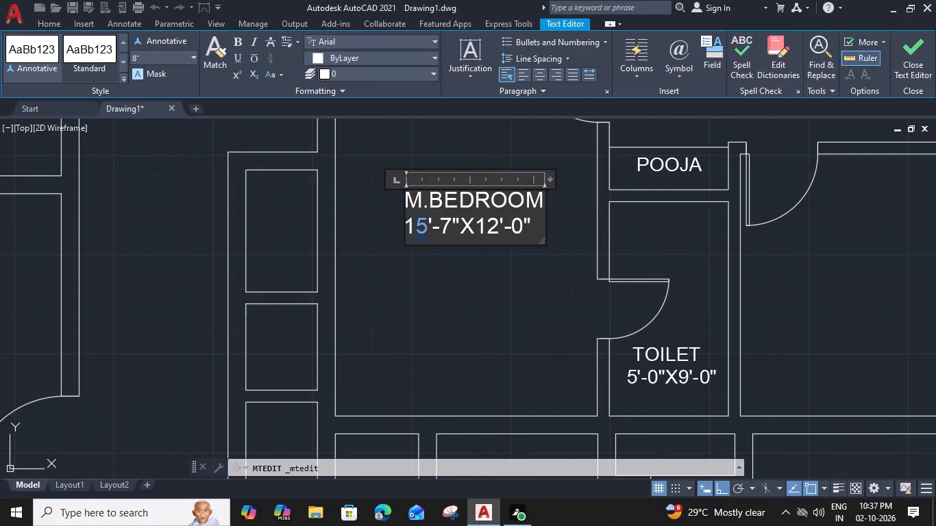
{"action": "left_click", "coordinate": [448, 225]}
{"action": "key", "text": "4"}
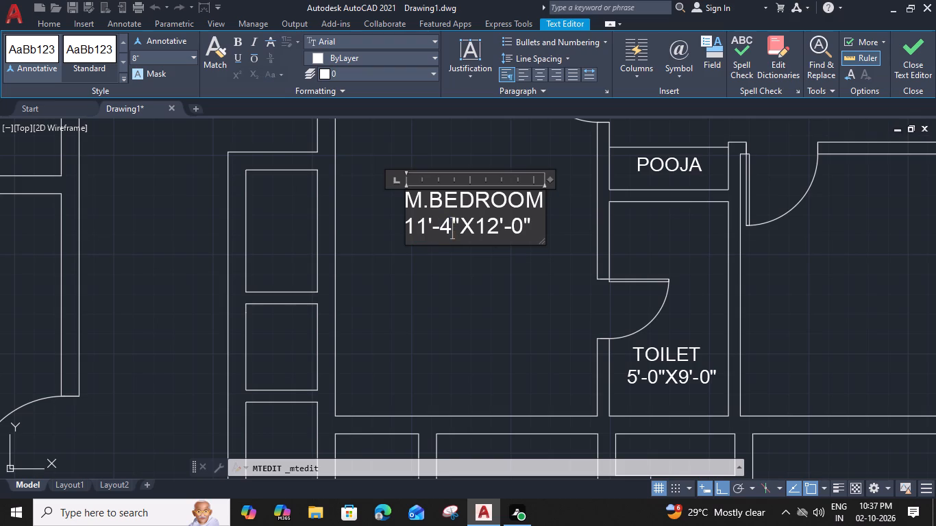
{"action": "left_click", "coordinate": [493, 223]}
{"action": "key", "text": "5"}
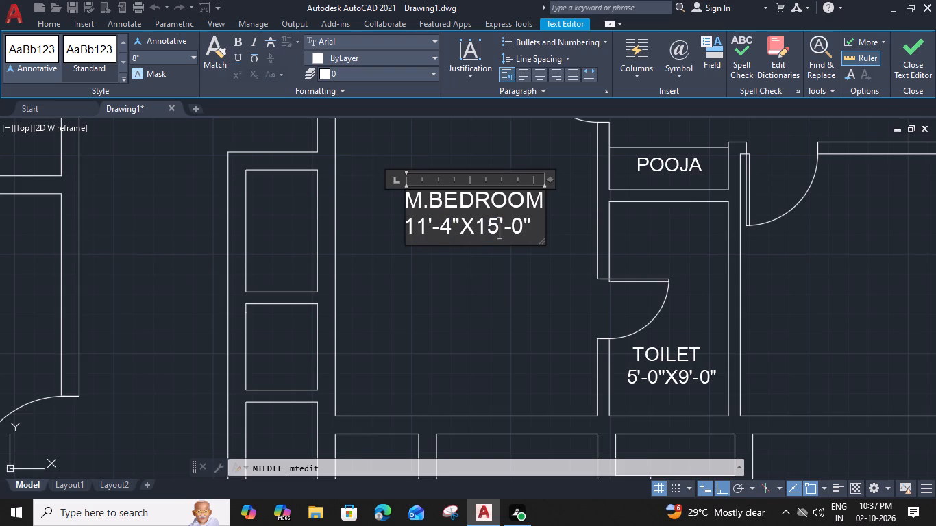
{"action": "left_click", "coordinate": [520, 225]}
{"action": "key", "text": "7"}
{"action": "left_click", "coordinate": [509, 262]}
Copy the BEDROOM 13'-0"X11'-9" label into the neighbouring unit's corner room beside the 5'-1" wide balcony.
{"action": "scroll", "coordinate": [489, 219], "scroll_direction": "down", "scroll_amount": 2}
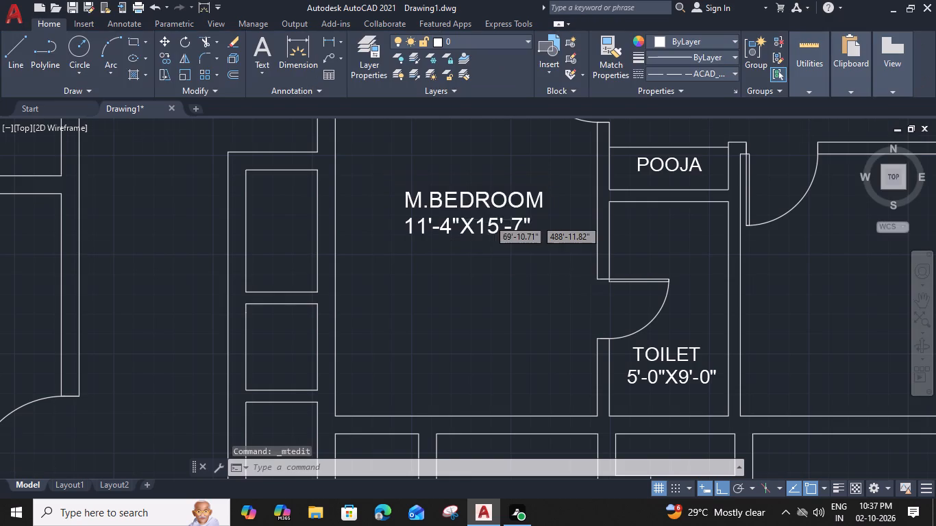
{"action": "scroll", "coordinate": [489, 219], "scroll_direction": "down", "scroll_amount": 1}
{"action": "left_click", "coordinate": [153, 241]}
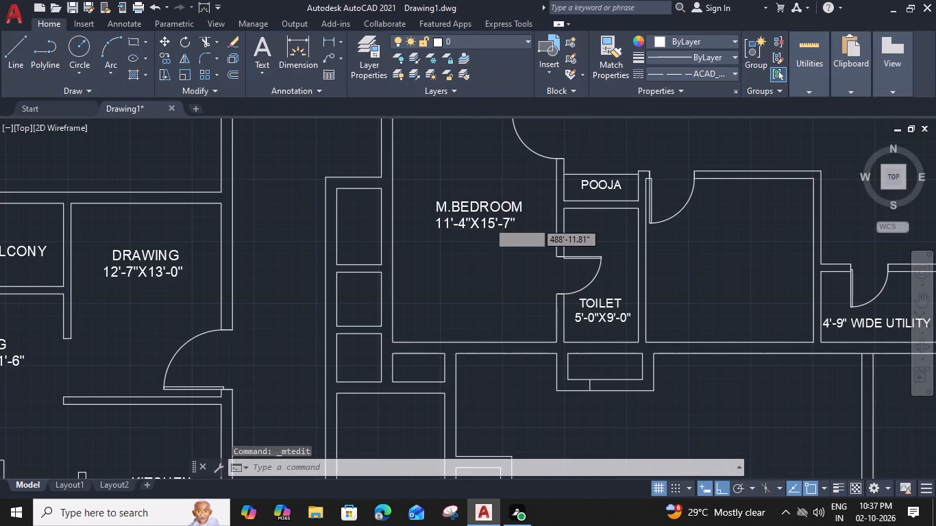
{"action": "key", "text": "c"}
{"action": "type", "text": "O"}
{"action": "key", "text": "space"}
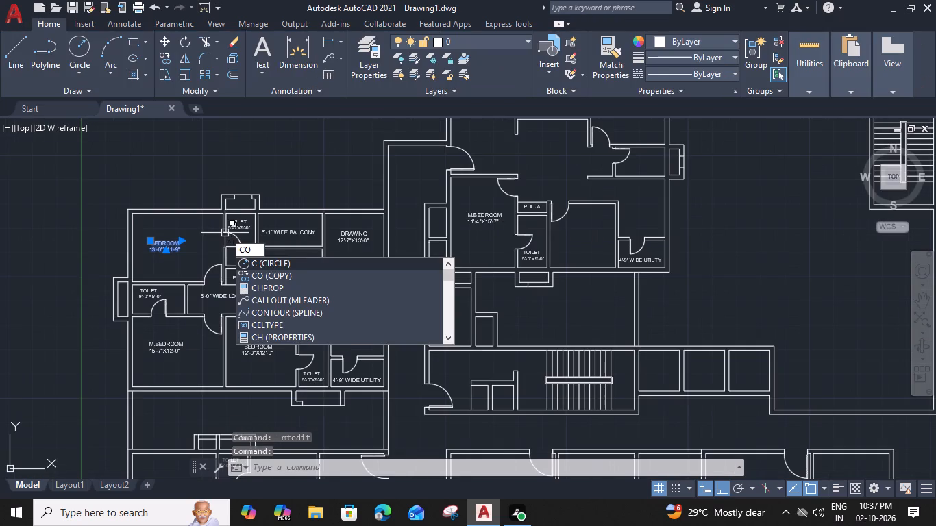
{"action": "left_click", "coordinate": [135, 247]}
{"action": "middle_click_drag", "start_coordinate": [404, 188], "coordinate": [372, 254]}
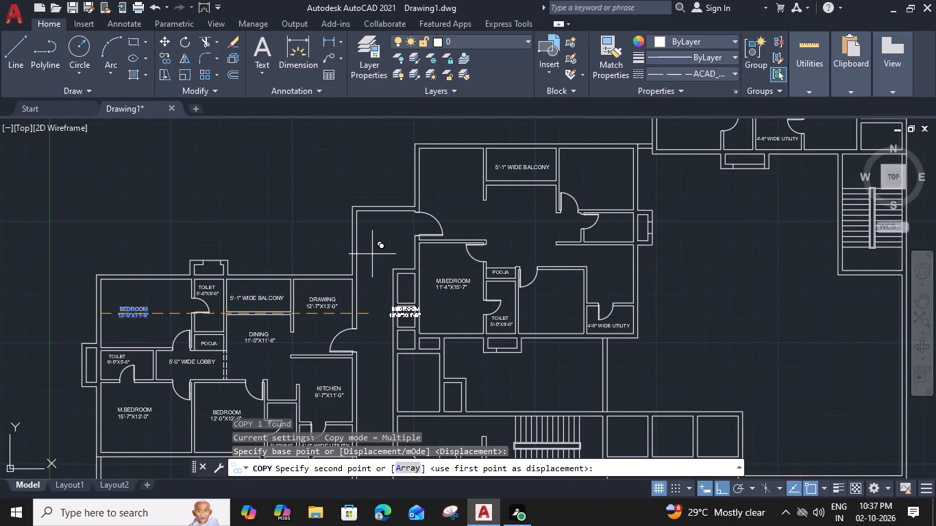
{"action": "scroll", "coordinate": [560, 179], "scroll_direction": "up", "scroll_amount": 3}
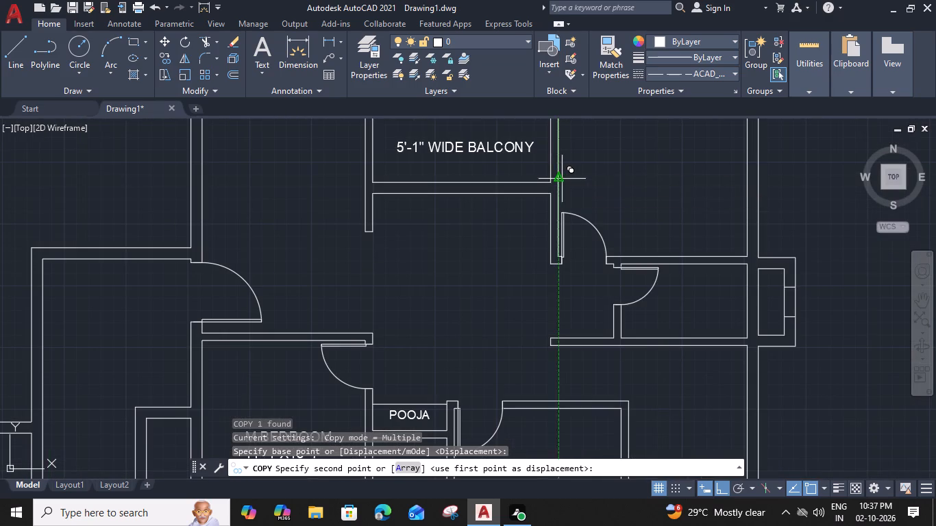
{"action": "left_click", "coordinate": [560, 178]}
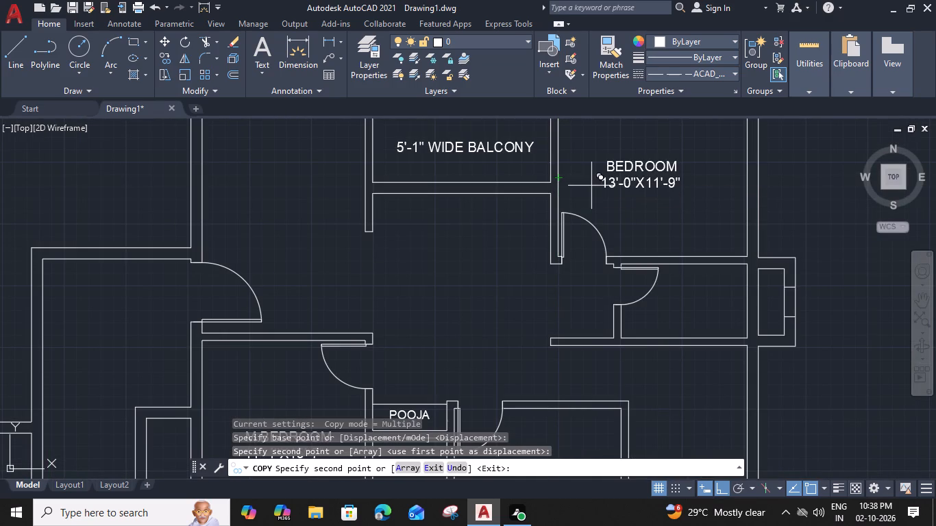
{"action": "key", "text": "Escape"}
Change the dimensions in the copied BEDROOM label beside the balcony to 12'-7"X10'-1".
{"action": "double_click", "coordinate": [646, 176]}
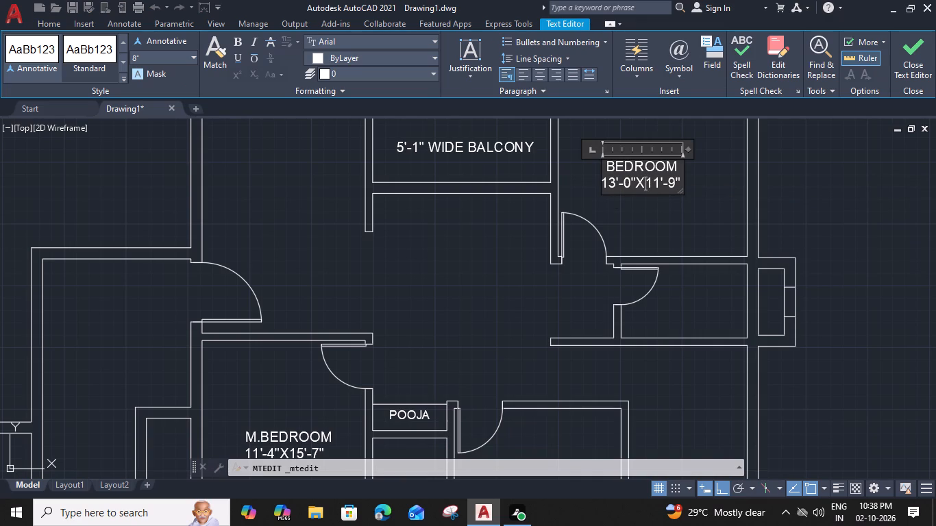
{"action": "left_click", "coordinate": [615, 185]}
{"action": "key", "text": "2"}
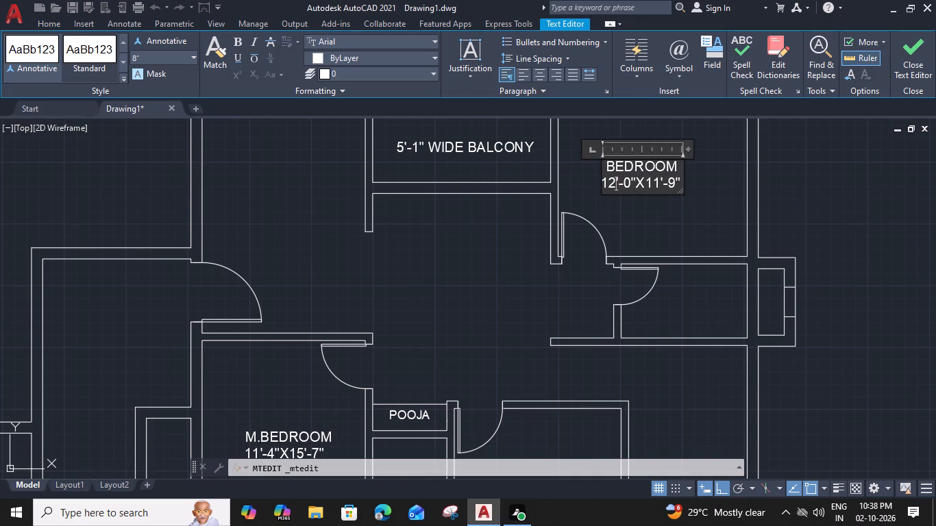
{"action": "left_click", "coordinate": [628, 184]}
{"action": "key", "text": "7"}
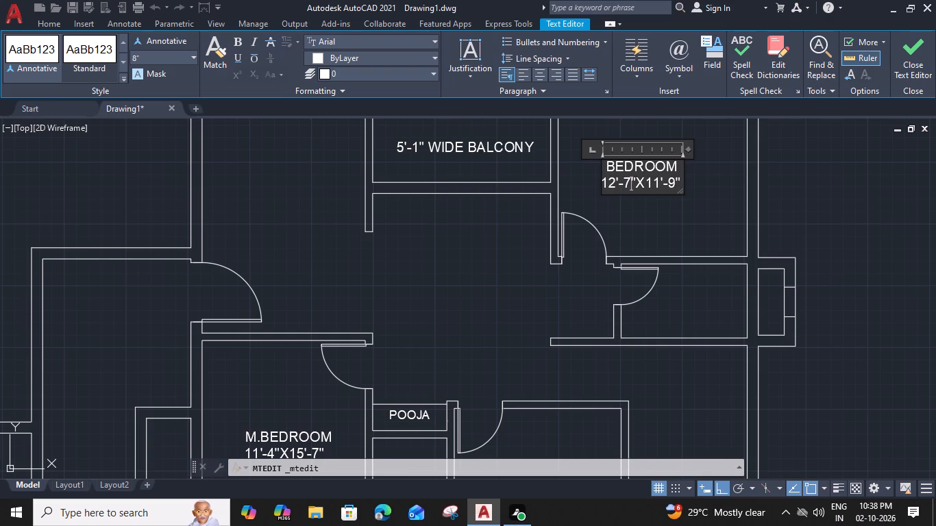
{"action": "left_click", "coordinate": [656, 186]}
{"action": "key", "text": "0"}
{"action": "left_click_drag", "start_coordinate": [676, 181], "coordinate": [672, 181]}
{"action": "left_click_drag", "start_coordinate": [672, 181], "coordinate": [669, 181]}
{"action": "key", "text": "1"}
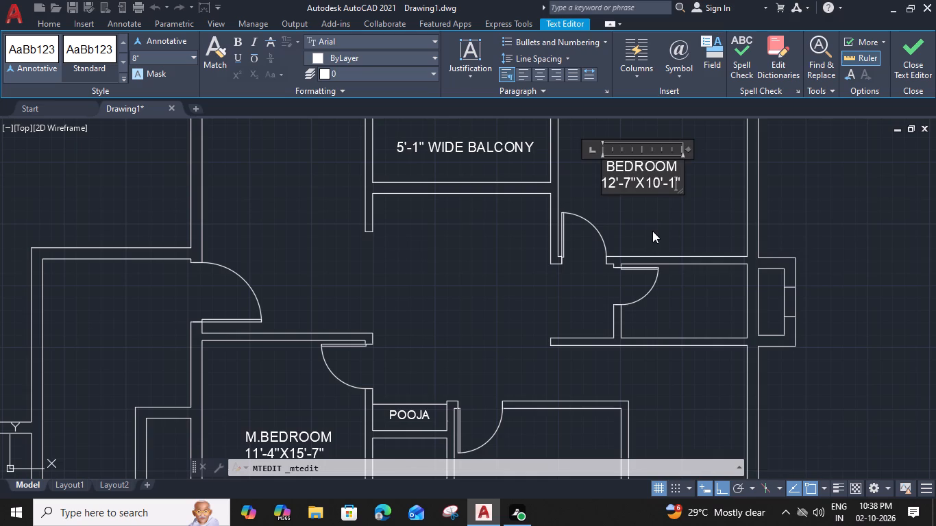
{"action": "left_click", "coordinate": [652, 231]}
Copy the BEDROOM 12'-7"X10'-1" label into the unlabelled room between the toilet and the 4'-9" wide utility.
{"action": "scroll", "coordinate": [648, 223], "scroll_direction": "down", "scroll_amount": 1}
{"action": "middle_click_drag", "start_coordinate": [643, 218], "coordinate": [541, 177]}
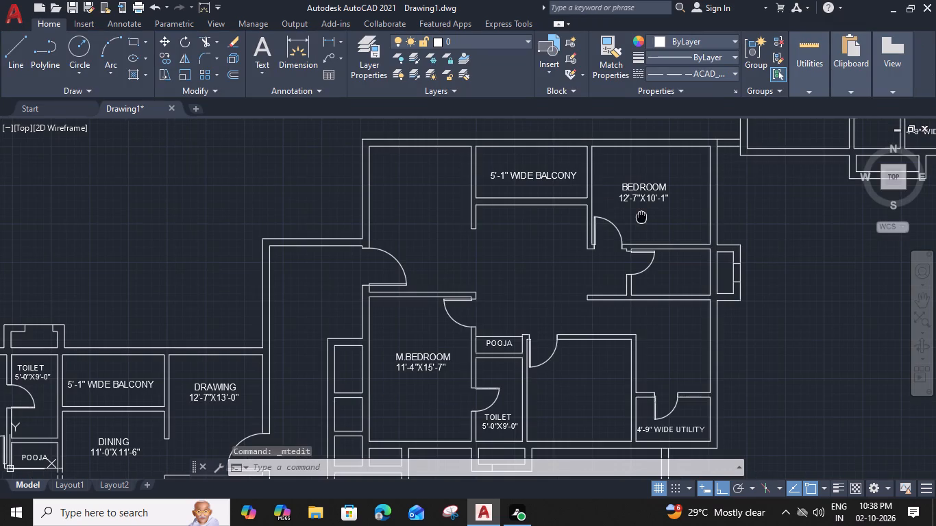
{"action": "middle_click_drag", "start_coordinate": [541, 177], "coordinate": [533, 169]}
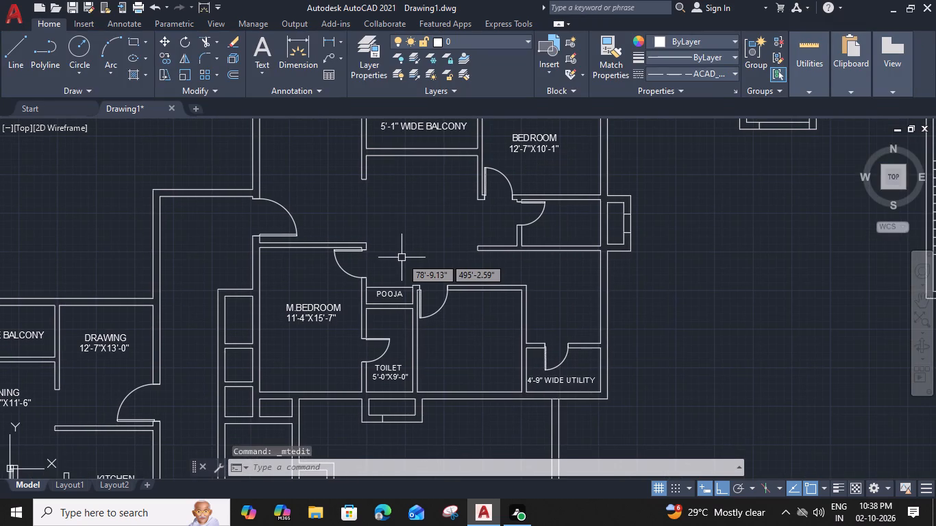
{"action": "left_click", "coordinate": [534, 141]}
{"action": "key", "text": "c"}
{"action": "key", "text": "o"}
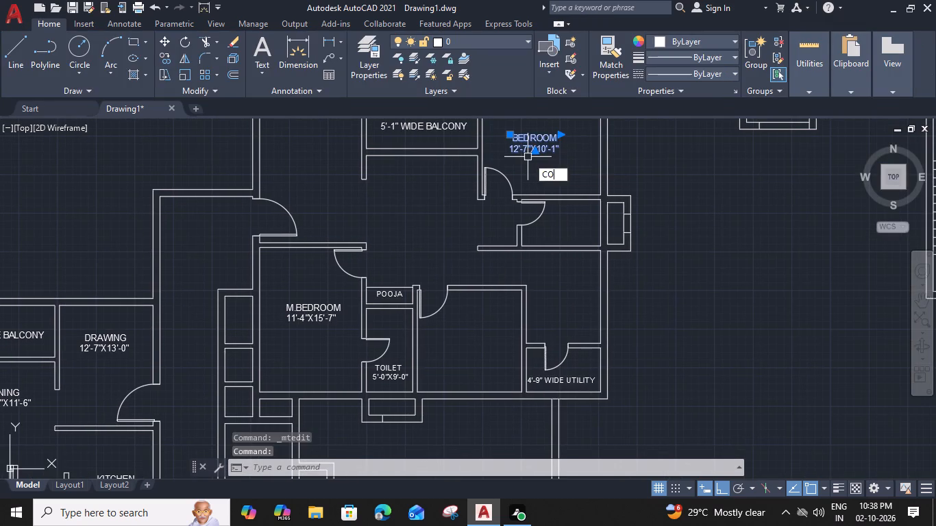
{"action": "left_click", "coordinate": [599, 143]}
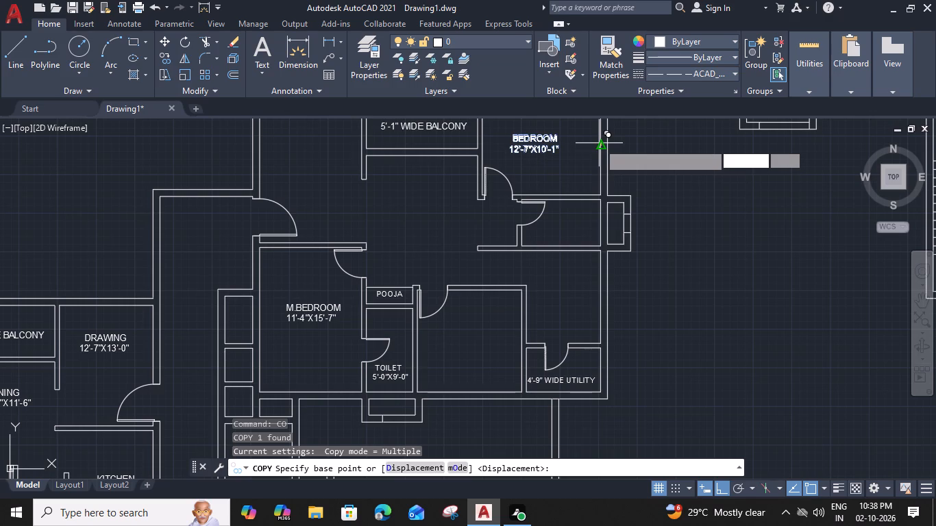
{"action": "left_click", "coordinate": [518, 342]}
{"action": "key", "text": "Escape"}
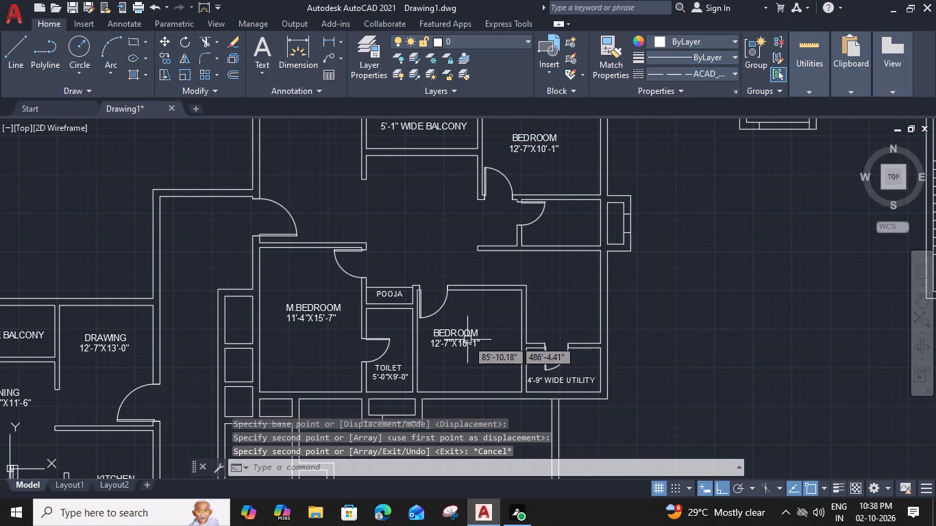
Change the dimensions in the BEDROOM label between the toilet and utility to 11'-3"X11'-0".
{"action": "double_click", "coordinate": [460, 343]}
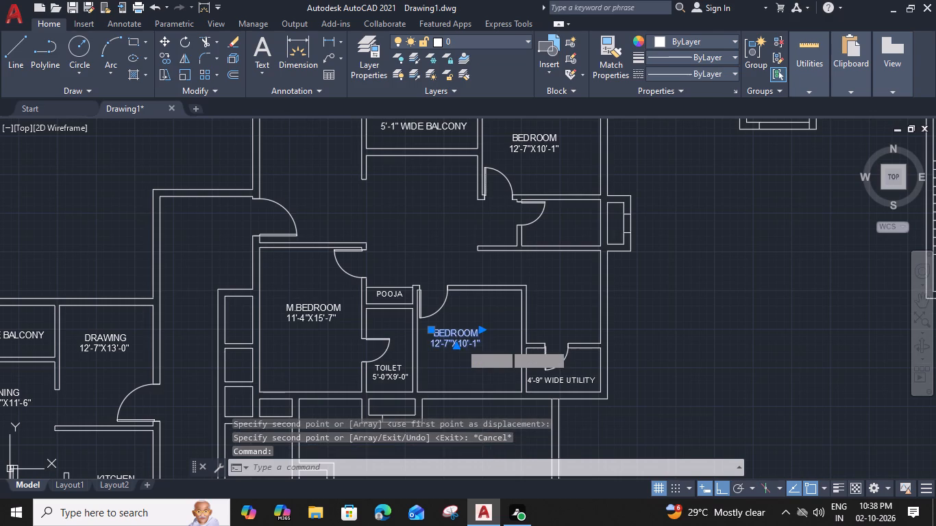
{"action": "scroll", "coordinate": [460, 343], "scroll_direction": "up", "scroll_amount": 2}
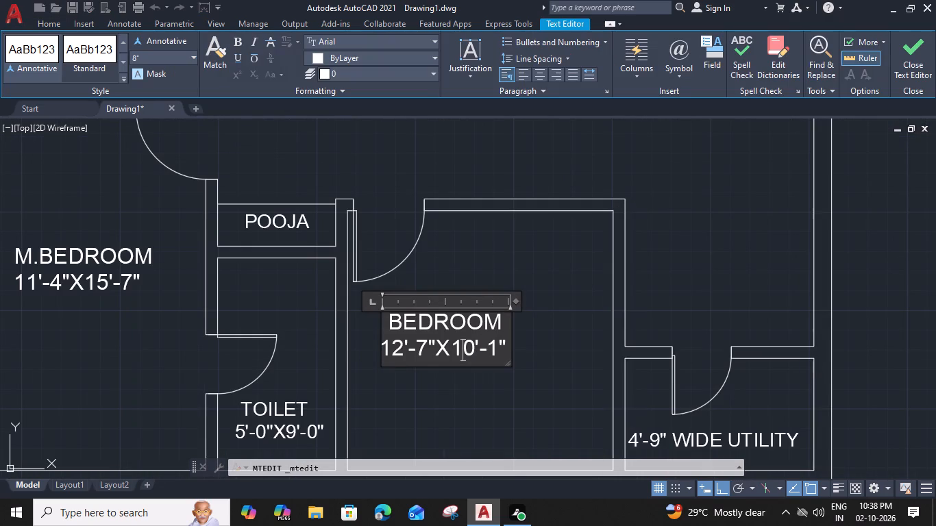
{"action": "left_click_drag", "start_coordinate": [405, 354], "coordinate": [396, 353]}
{"action": "key", "text": "1"}
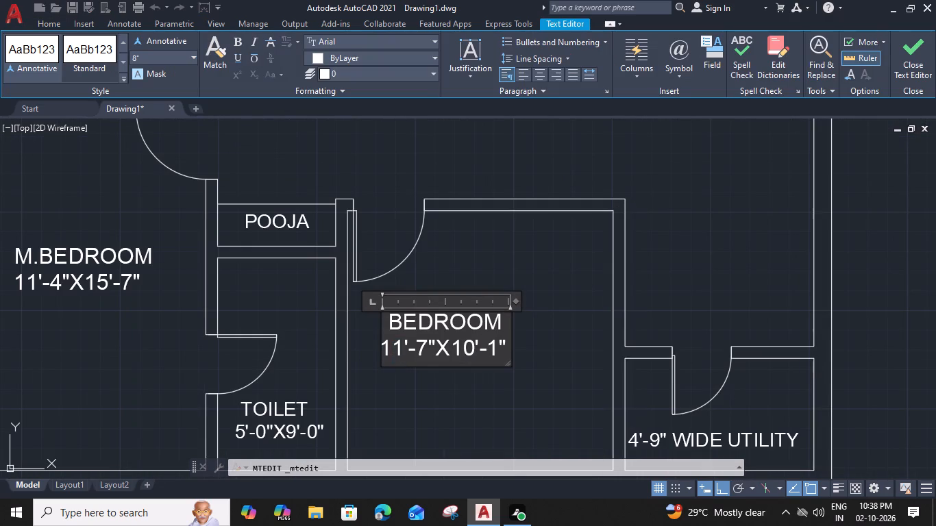
{"action": "left_click", "coordinate": [423, 351]}
{"action": "key", "text": "3"}
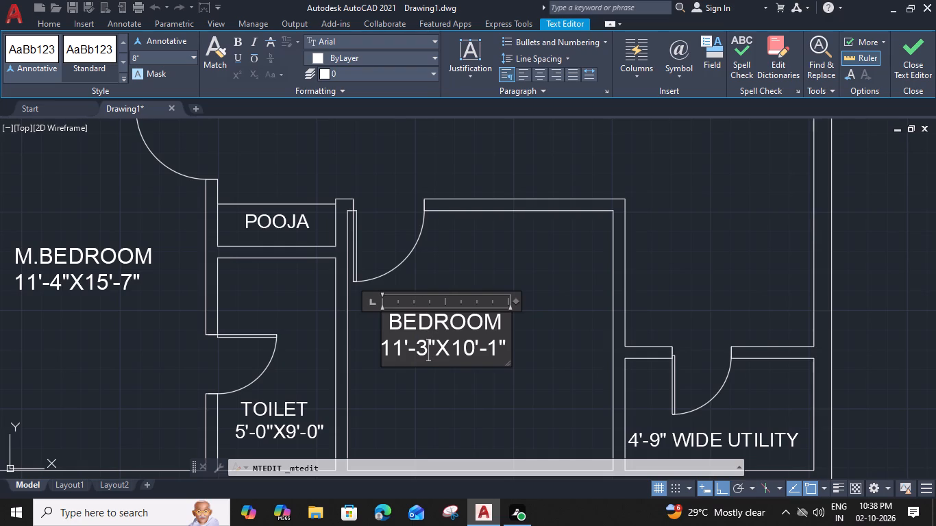
{"action": "left_click_drag", "start_coordinate": [476, 347], "coordinate": [465, 347]}
{"action": "key", "text": "1"}
{"action": "left_click_drag", "start_coordinate": [500, 342], "coordinate": [493, 342]}
{"action": "left_click_drag", "start_coordinate": [493, 342], "coordinate": [491, 342]}
{"action": "key", "text": "0"}
{"action": "left_click", "coordinate": [526, 325]}
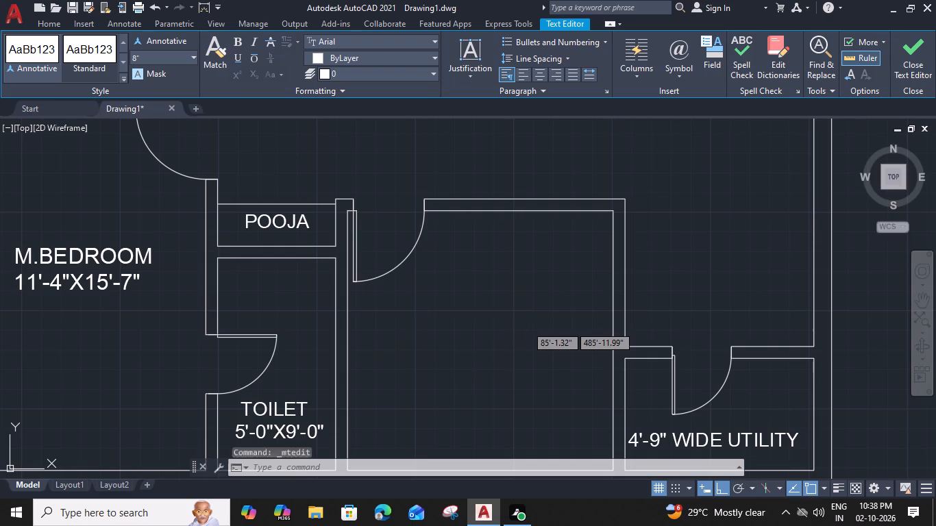
Copy the KITCHEN 9'-7"X11'-0" label from the neighbouring unit into the unlabelled room adjoining the 4'-9" wide utility beside the 11'-3"X11'-0" bedroom.
{"action": "scroll", "coordinate": [526, 325], "scroll_direction": "down", "scroll_amount": 2}
{"action": "middle_click_drag", "start_coordinate": [551, 349], "coordinate": [455, 341]}
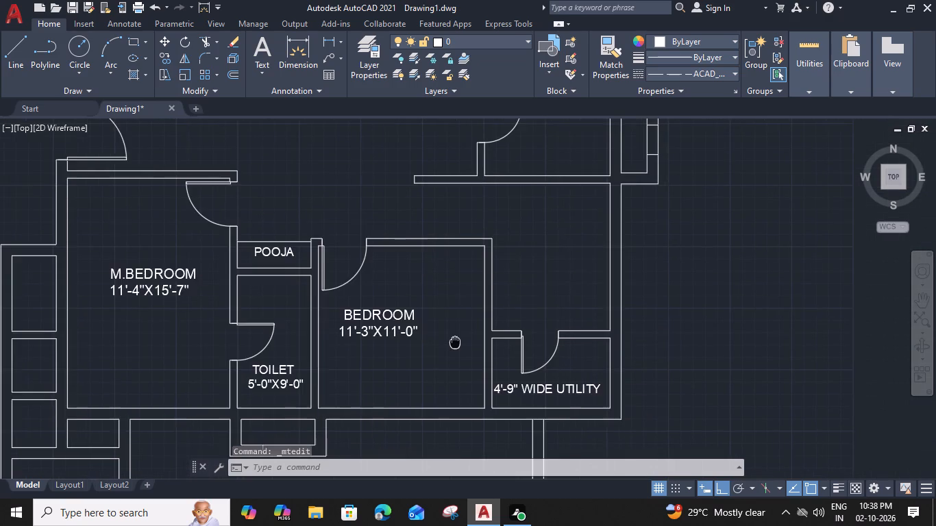
{"action": "middle_click_drag", "start_coordinate": [455, 341], "coordinate": [455, 381]}
{"action": "scroll", "coordinate": [449, 366], "scroll_direction": "down", "scroll_amount": 2}
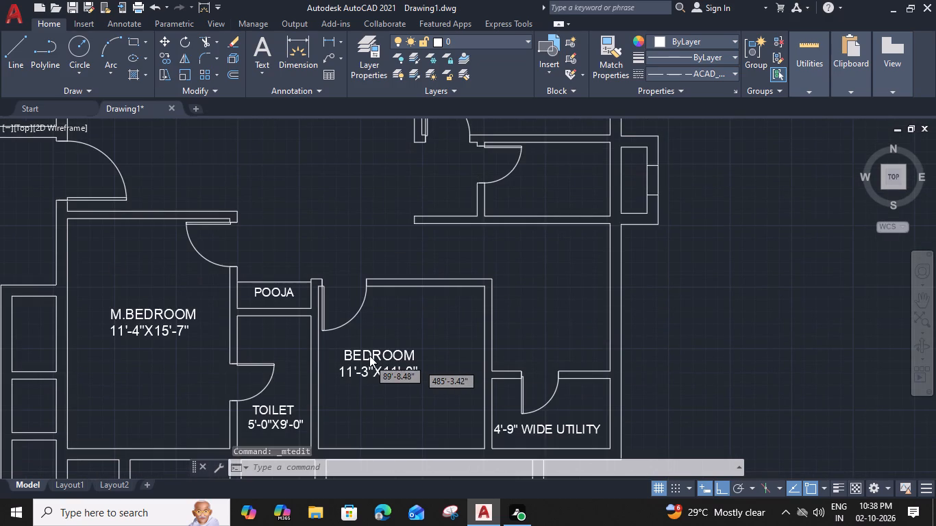
{"action": "middle_click_drag", "start_coordinate": [343, 278], "coordinate": [304, 180]}
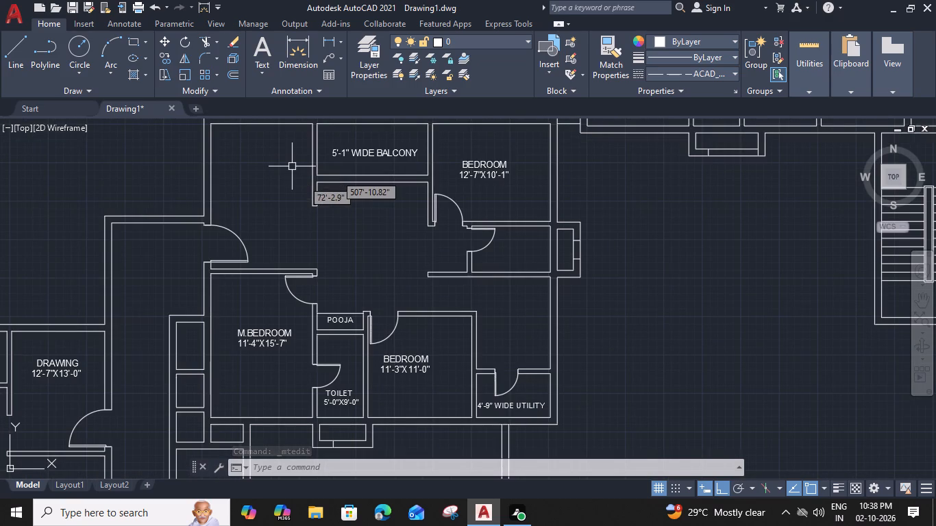
{"action": "middle_click_drag", "start_coordinate": [304, 180], "coordinate": [440, 232]}
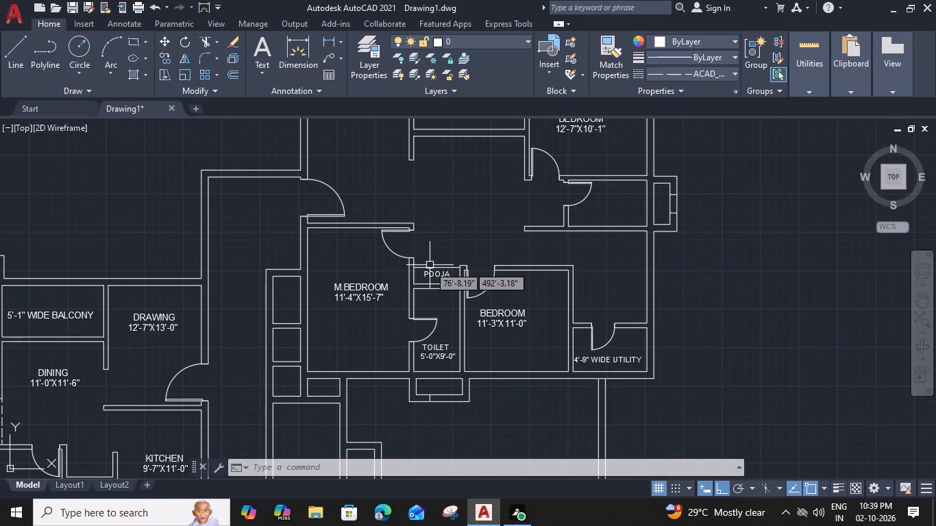
{"action": "scroll", "coordinate": [337, 320], "scroll_direction": "down", "scroll_amount": 1}
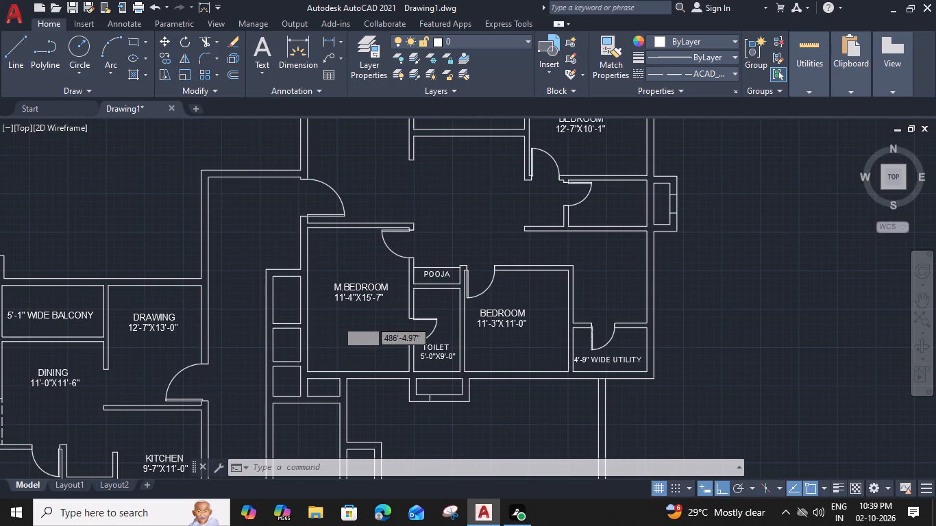
{"action": "middle_click_drag", "start_coordinate": [339, 331], "coordinate": [410, 261]}
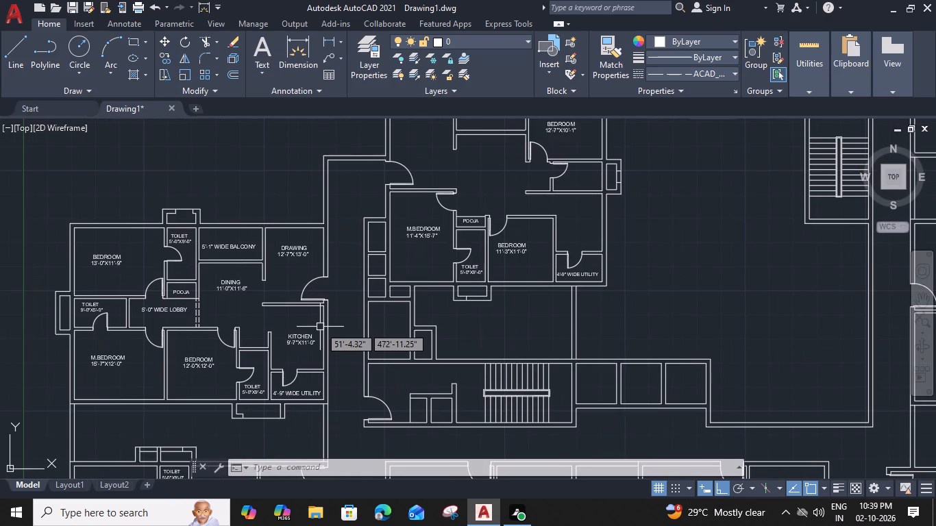
{"action": "left_click", "coordinate": [311, 341]}
{"action": "key", "text": "c"}
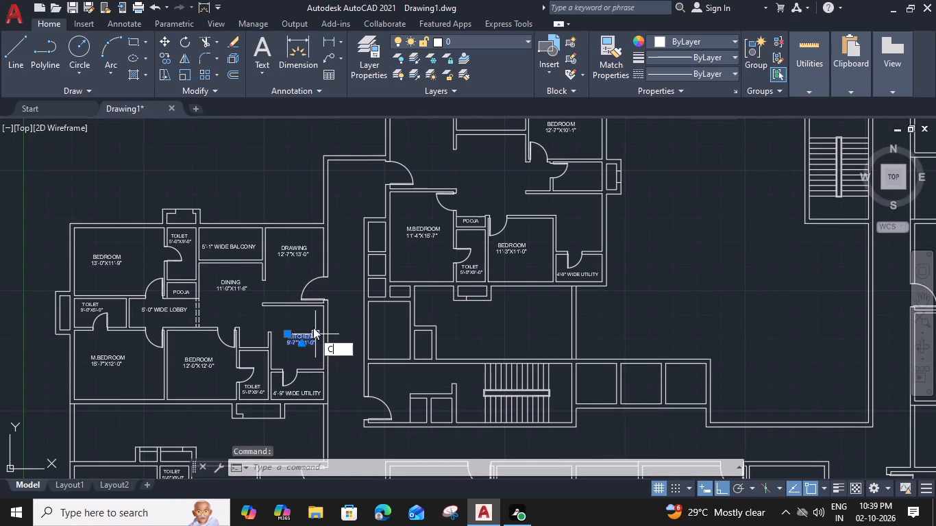
{"action": "type", "text": "O"}
{"action": "key", "text": "space"}
{"action": "scroll", "coordinate": [319, 335], "scroll_direction": "up", "scroll_amount": 2}
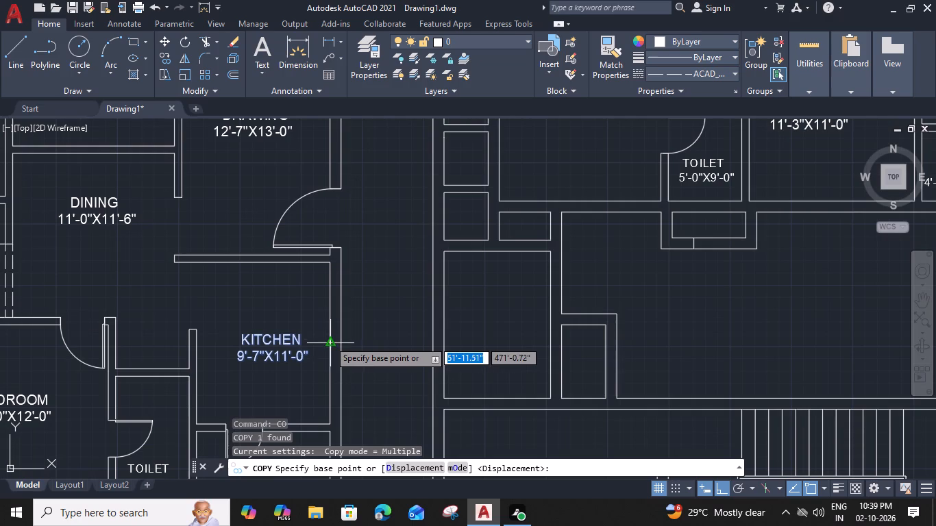
{"action": "left_click", "coordinate": [329, 340]}
{"action": "scroll", "coordinate": [330, 334], "scroll_direction": "down", "scroll_amount": 2}
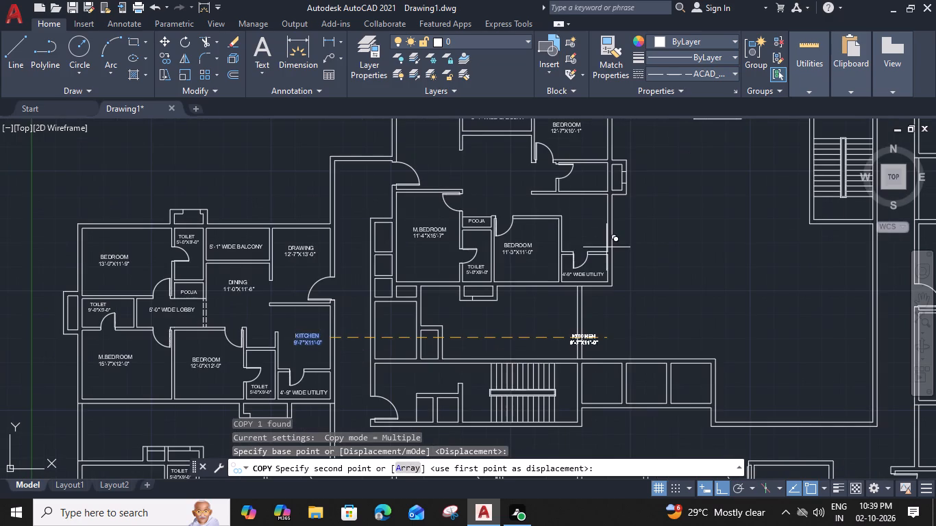
{"action": "scroll", "coordinate": [618, 221], "scroll_direction": "up", "scroll_amount": 2}
{"action": "left_click", "coordinate": [595, 227]}
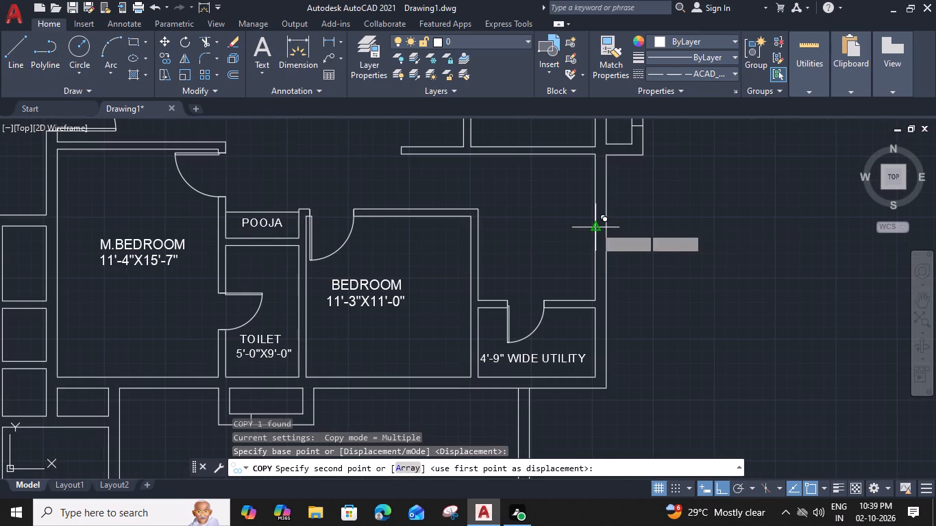
{"action": "key", "text": "Escape"}
Copy the TOILET 5'-0"X9'-0" label beside the first unit's utility into the small room between the 12'-7"X10'-1" bedroom and the new kitchen label.
{"action": "scroll", "coordinate": [577, 246], "scroll_direction": "down", "scroll_amount": 3}
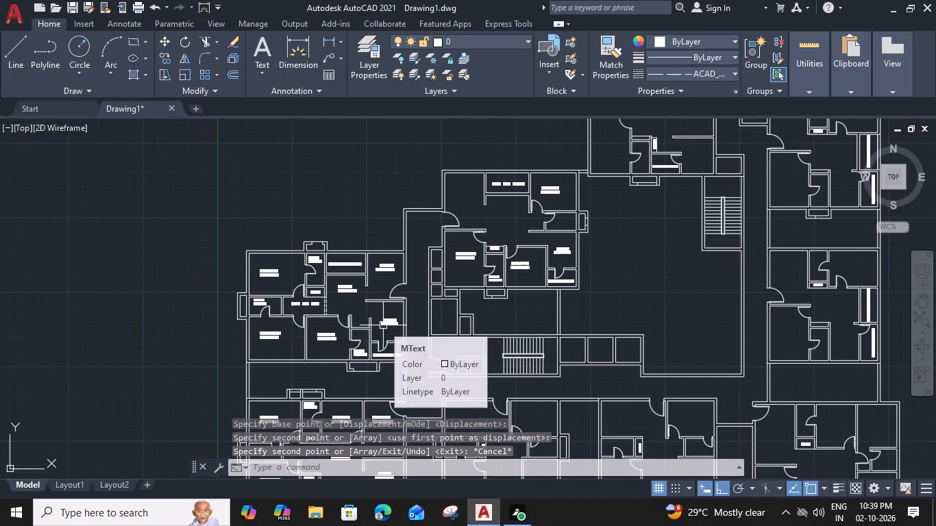
{"action": "scroll", "coordinate": [383, 325], "scroll_direction": "up", "scroll_amount": 1}
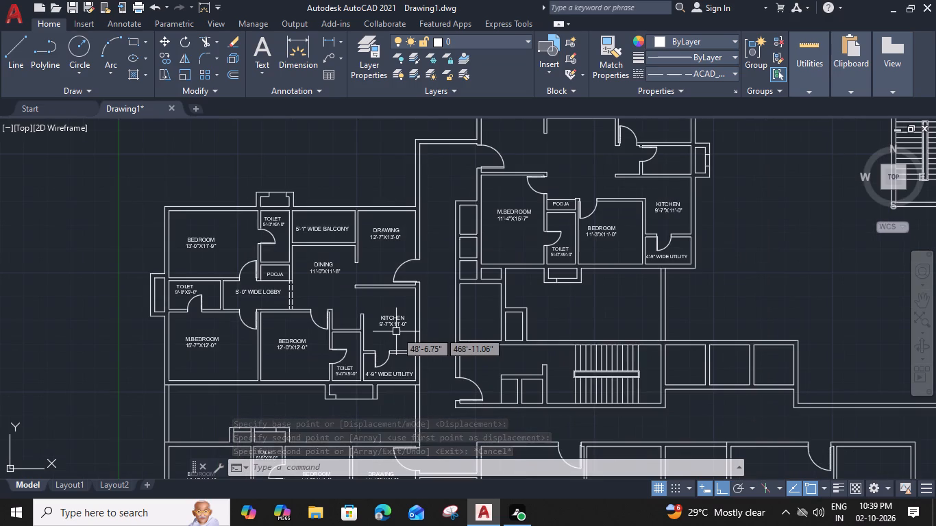
{"action": "left_click", "coordinate": [353, 368]}
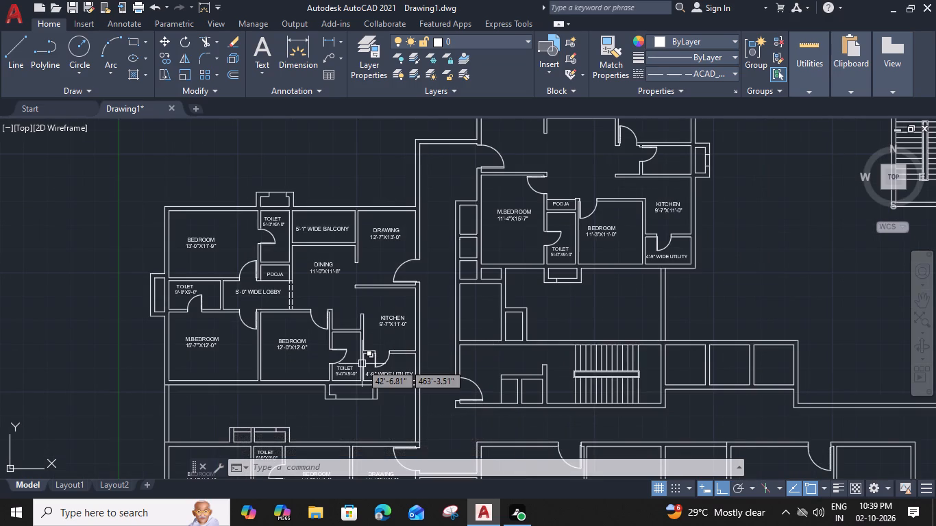
{"action": "type", "text": "CO"}
{"action": "key", "text": "space"}
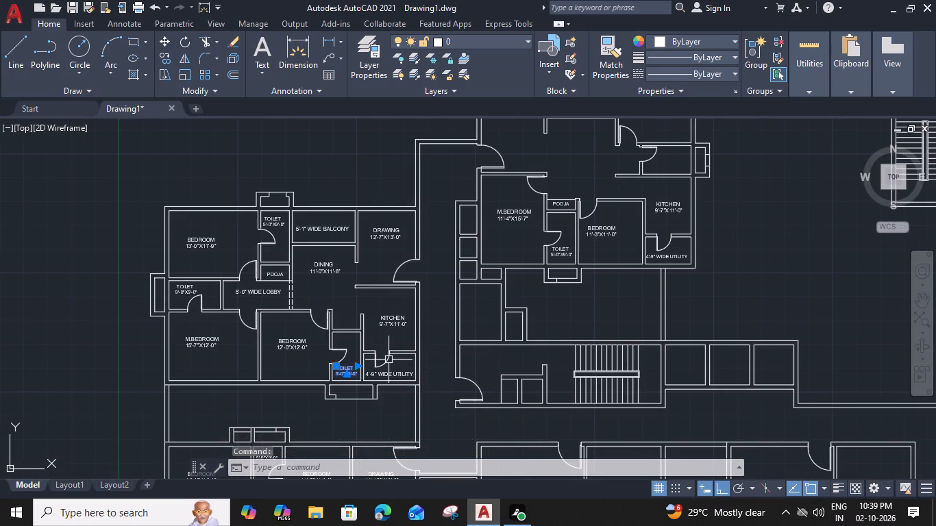
{"action": "scroll", "coordinate": [367, 394], "scroll_direction": "up", "scroll_amount": 3}
{"action": "left_click", "coordinate": [310, 359]}
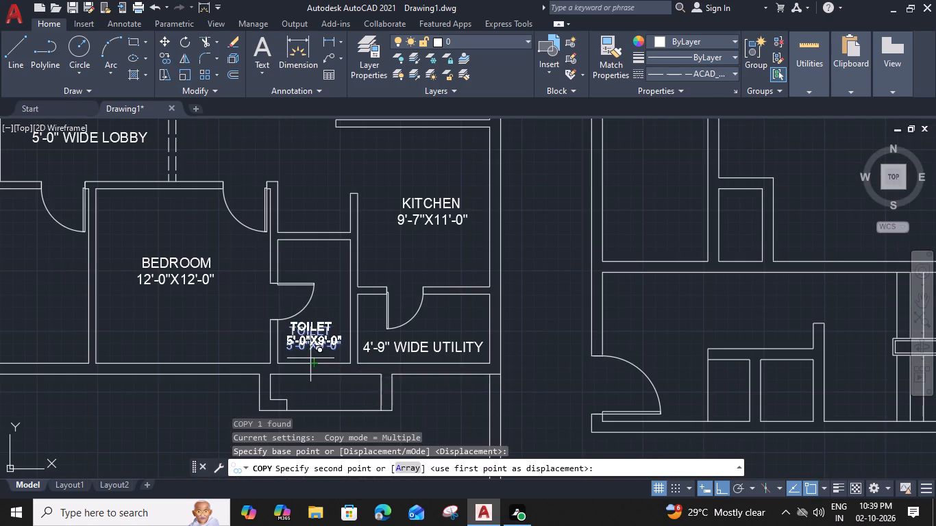
{"action": "scroll", "coordinate": [317, 338], "scroll_direction": "down", "scroll_amount": 4}
{"action": "middle_click_drag", "start_coordinate": [454, 253], "coordinate": [393, 318]}
{"action": "scroll", "coordinate": [454, 271], "scroll_direction": "up", "scroll_amount": 4}
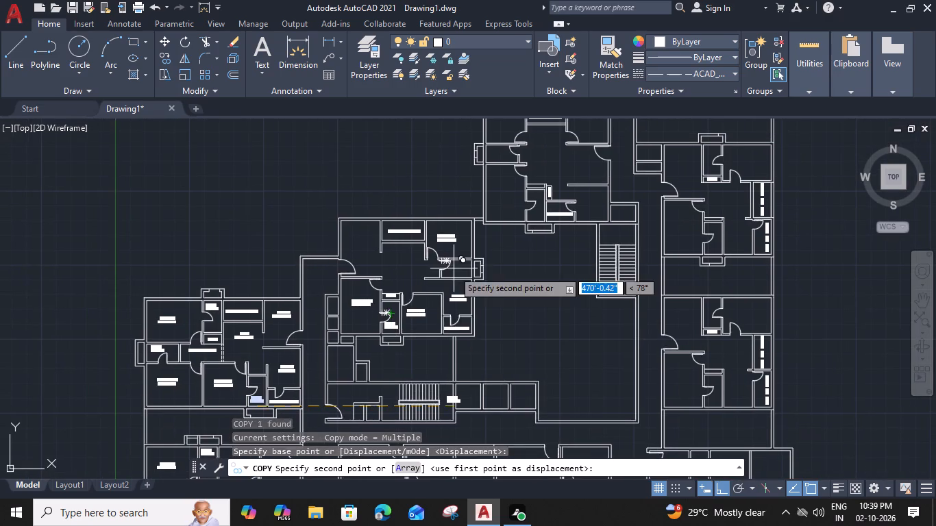
{"action": "left_click", "coordinate": [463, 294]}
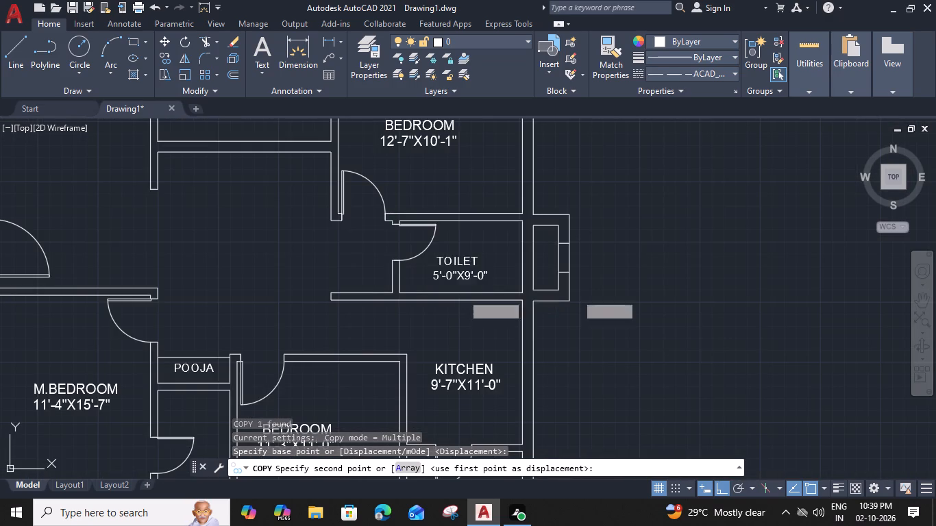
{"action": "key", "text": "Escape"}
Change the dimensions in the copied TOILET label below the 12'-7"X10'-1" bedroom to 8'-6"X5'-0".
{"action": "double_click", "coordinate": [468, 274]}
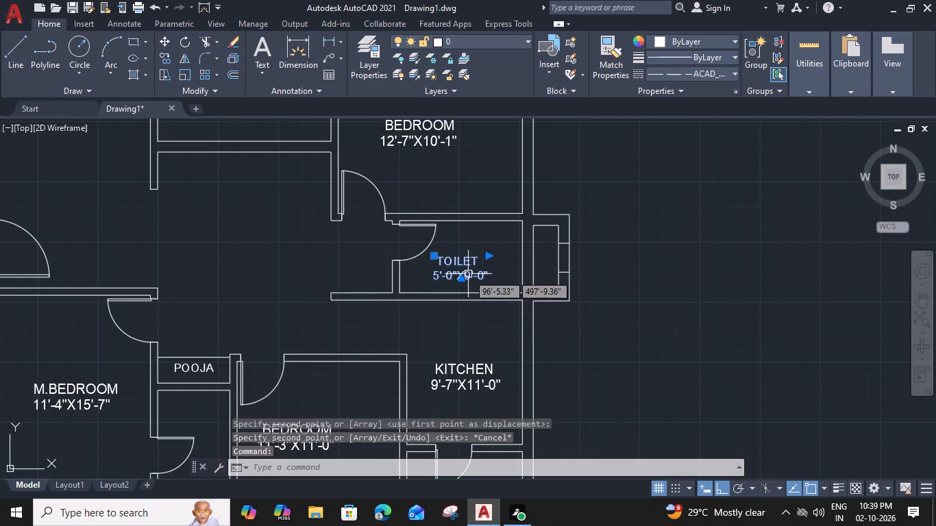
{"action": "scroll", "coordinate": [464, 275], "scroll_direction": "up", "scroll_amount": 3}
{"action": "left_click", "coordinate": [393, 276]}
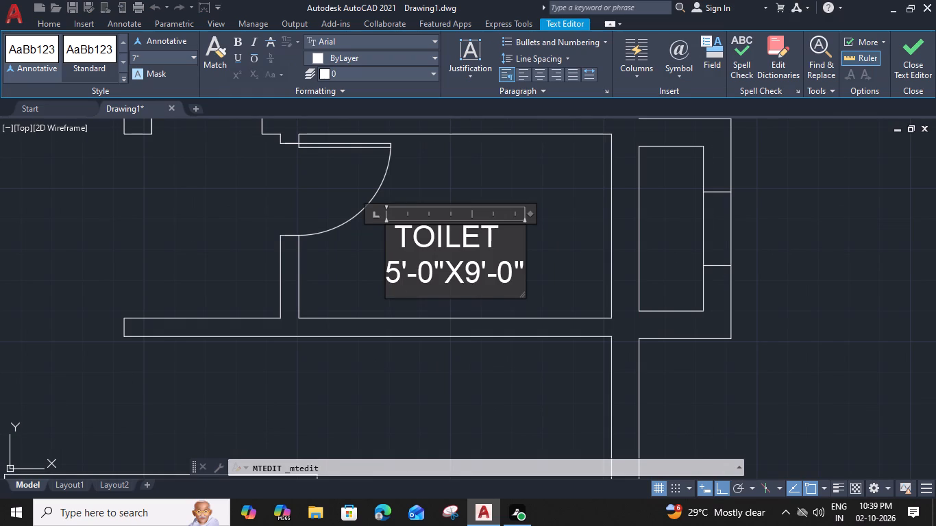
{"action": "left_click_drag", "start_coordinate": [399, 277], "coordinate": [390, 277]}
{"action": "key", "text": "8"}
{"action": "left_click_drag", "start_coordinate": [432, 273], "coordinate": [422, 275]}
{"action": "key", "text": "6"}
{"action": "left_click_drag", "start_coordinate": [475, 278], "coordinate": [469, 278]}
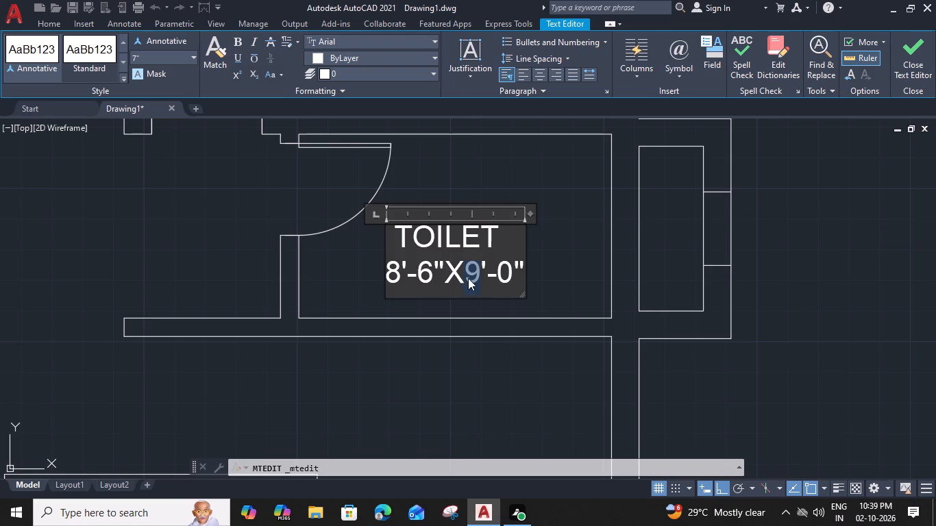
{"action": "key", "text": "5"}
{"action": "left_click", "coordinate": [551, 268]}
Change the dimensions in the copied KITCHEN label below the 8'-6"X5'-0" toilet to 8'-7"X10'-0".
{"action": "scroll", "coordinate": [550, 264], "scroll_direction": "down", "scroll_amount": 3}
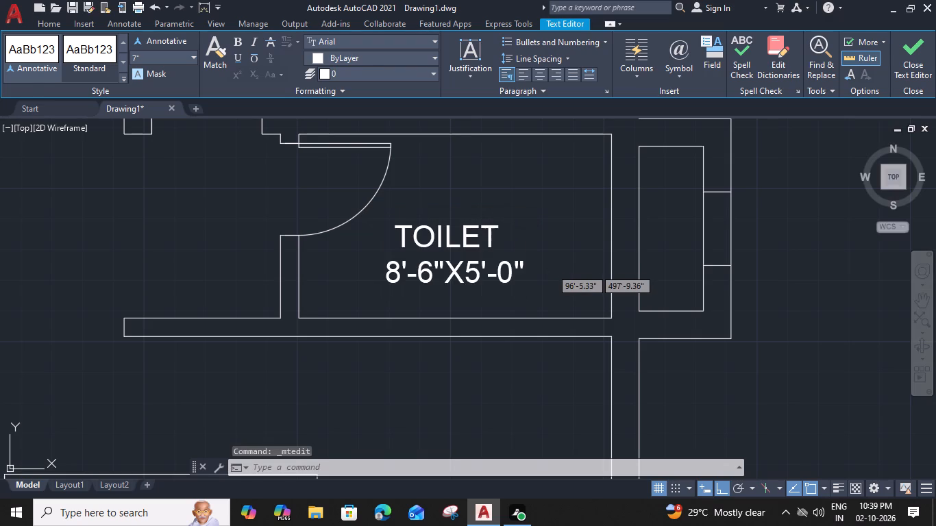
{"action": "middle_click_drag", "start_coordinate": [524, 306], "coordinate": [526, 244]}
{"action": "scroll", "coordinate": [516, 305], "scroll_direction": "up", "scroll_amount": 2}
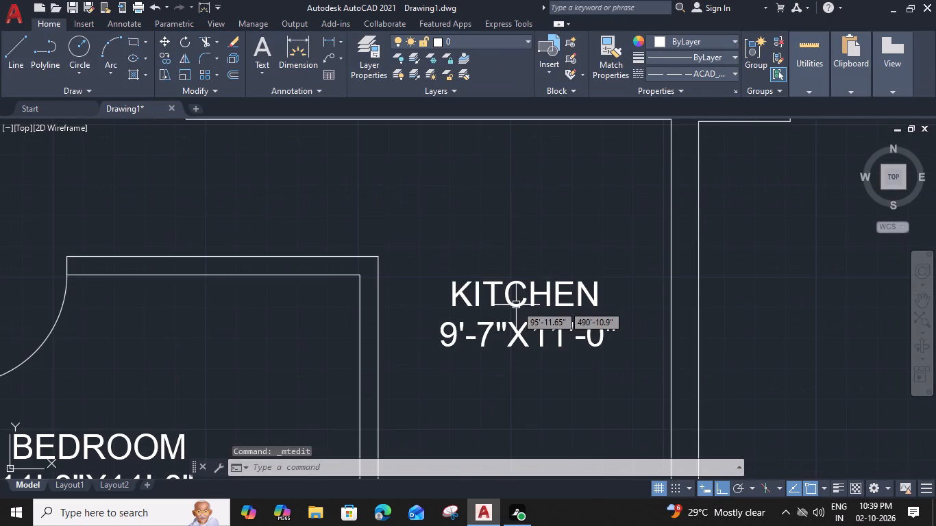
{"action": "double_click", "coordinate": [515, 304]}
{"action": "middle_click_drag", "start_coordinate": [506, 319], "coordinate": [506, 259]}
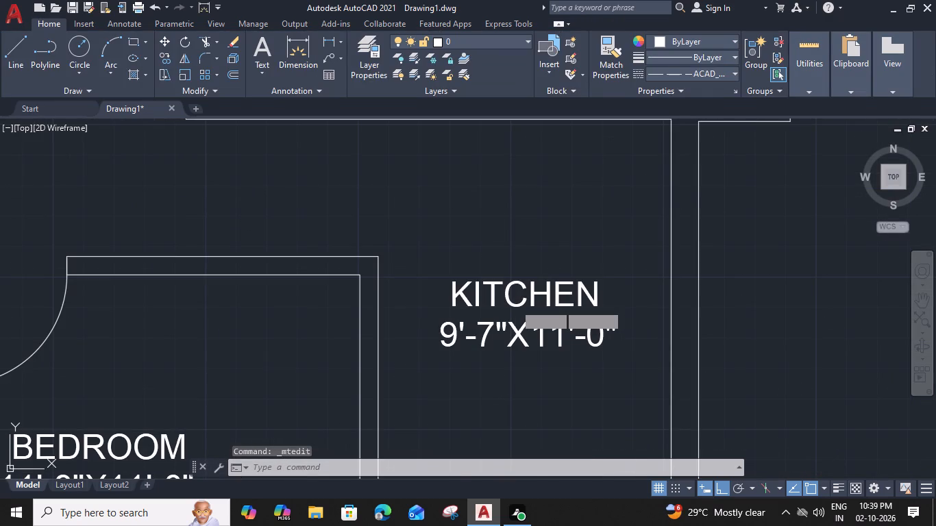
{"action": "left_click_drag", "start_coordinate": [454, 280], "coordinate": [445, 280]}
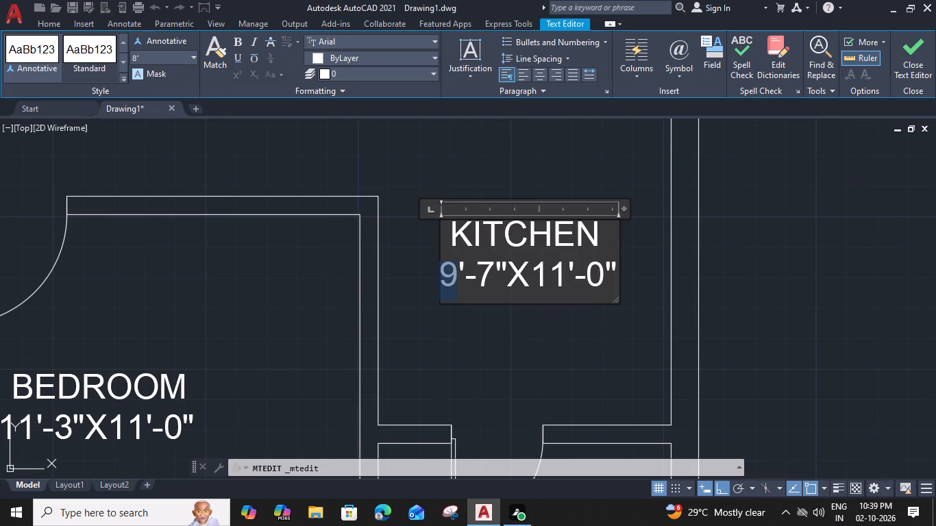
{"action": "left_click_drag", "start_coordinate": [445, 280], "coordinate": [445, 280]}
{"action": "key", "text": "8"}
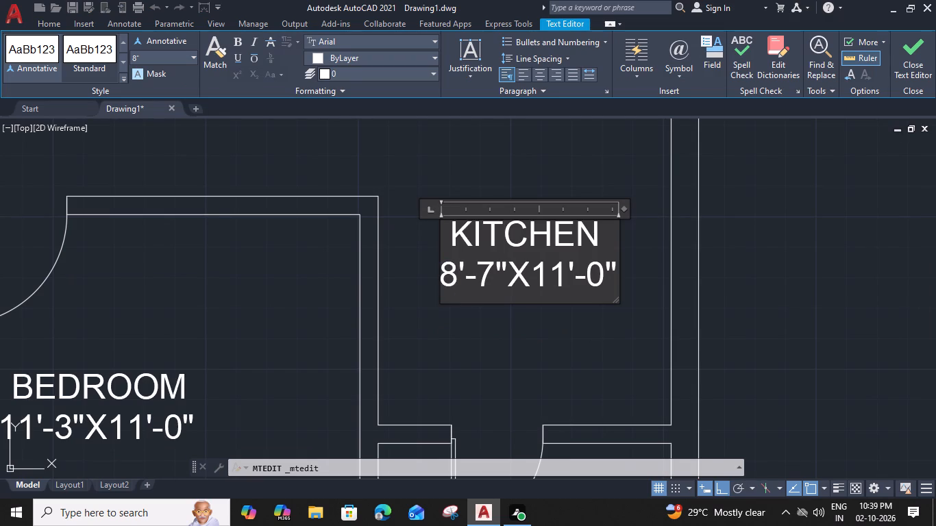
{"action": "left_click_drag", "start_coordinate": [563, 276], "coordinate": [556, 277]}
{"action": "key", "text": "0"}
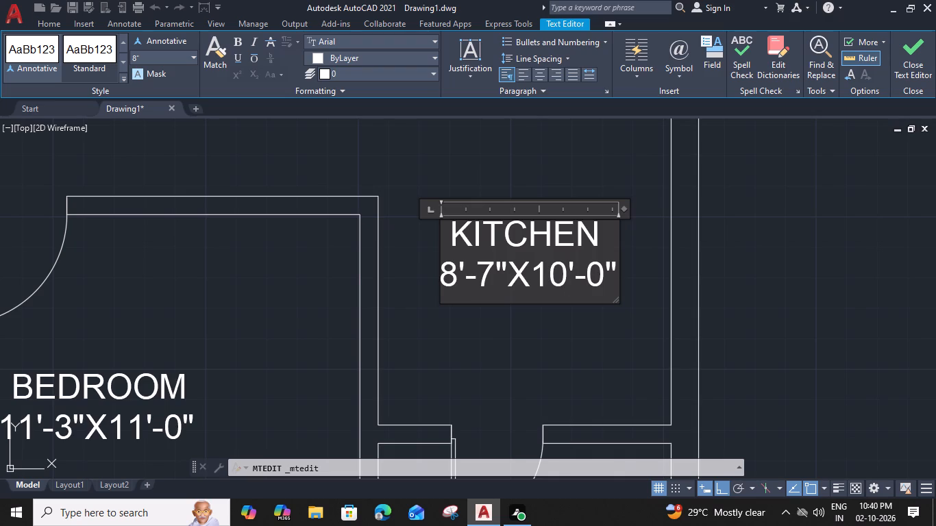
{"action": "left_click", "coordinate": [543, 319]}
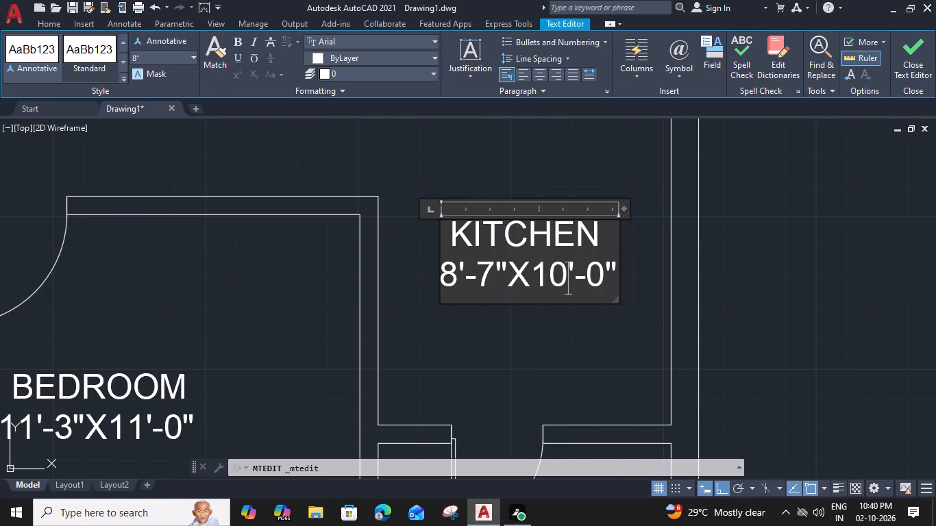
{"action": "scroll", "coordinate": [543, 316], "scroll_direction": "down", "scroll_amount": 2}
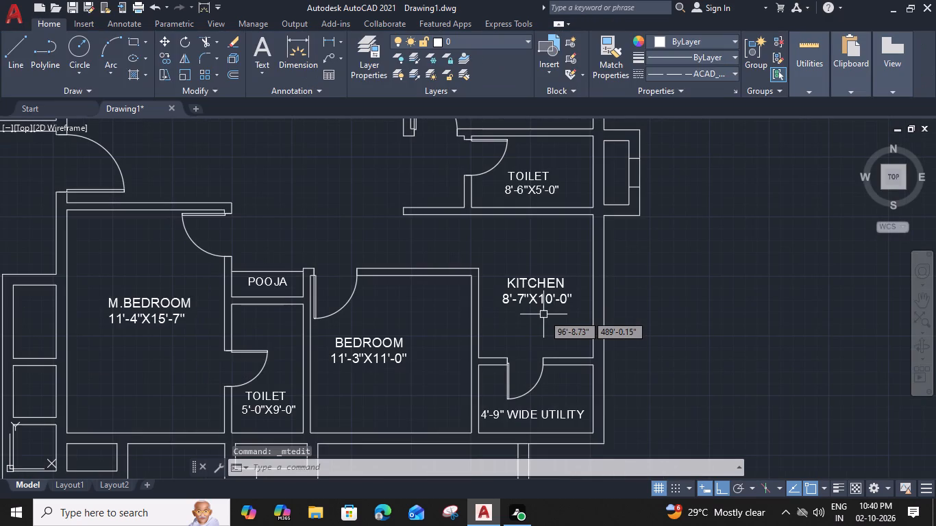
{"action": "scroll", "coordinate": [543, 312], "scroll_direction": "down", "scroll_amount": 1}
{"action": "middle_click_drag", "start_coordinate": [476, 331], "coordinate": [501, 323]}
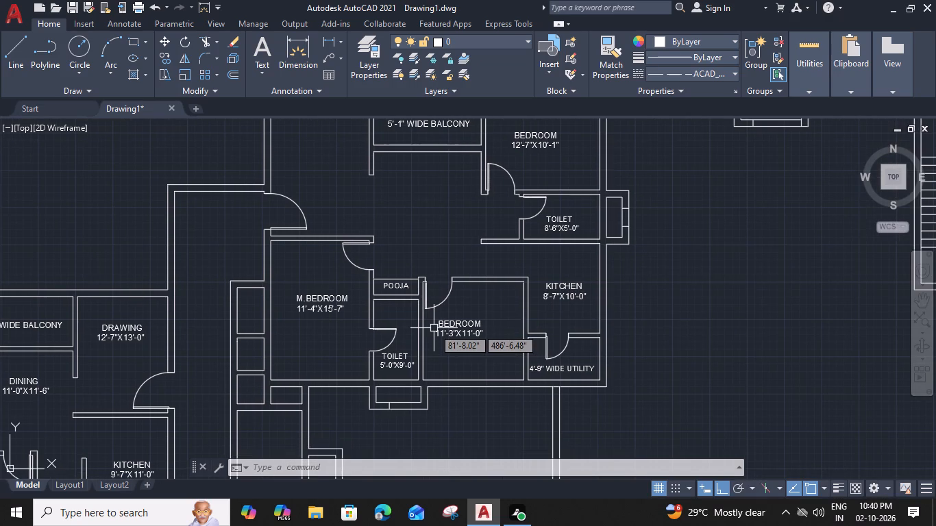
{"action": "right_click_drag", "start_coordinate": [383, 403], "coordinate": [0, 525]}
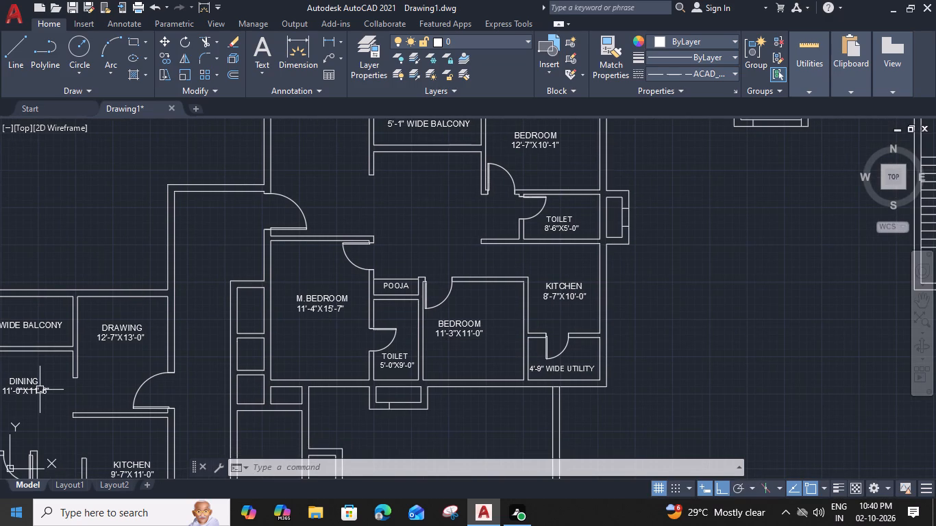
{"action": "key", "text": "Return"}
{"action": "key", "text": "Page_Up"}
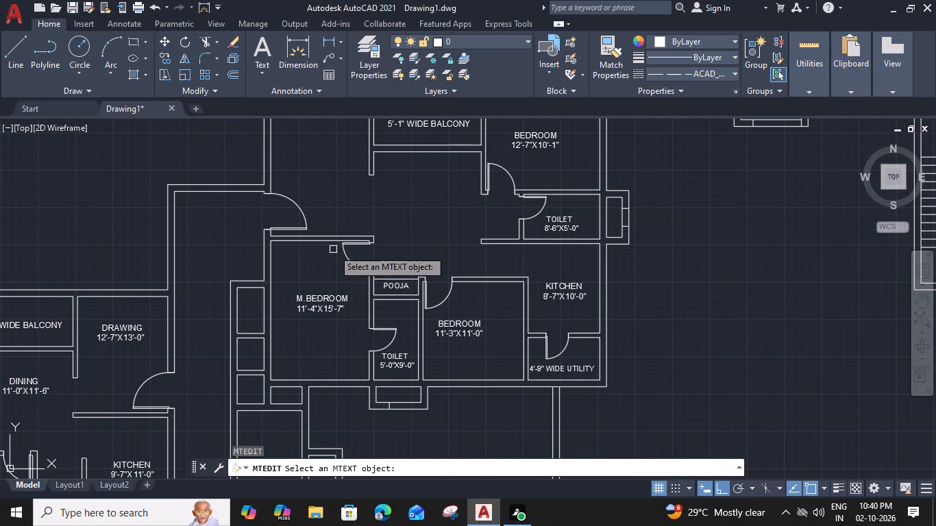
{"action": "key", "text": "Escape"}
Change the dimensions in the KITCHEN label above the 4'-9" wide utility to 8'-0"X10'-0".
{"action": "scroll", "coordinate": [476, 327], "scroll_direction": "up", "scroll_amount": 1}
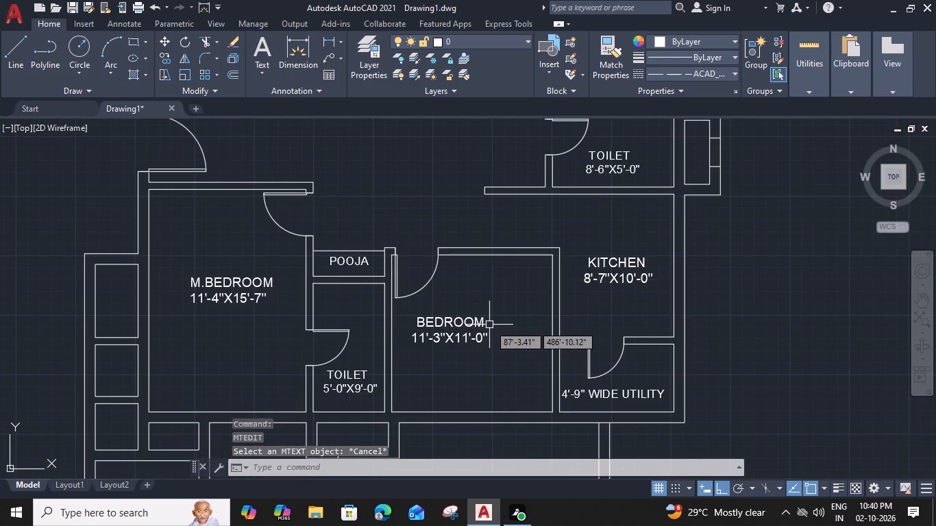
{"action": "middle_click_drag", "start_coordinate": [493, 319], "coordinate": [502, 316]}
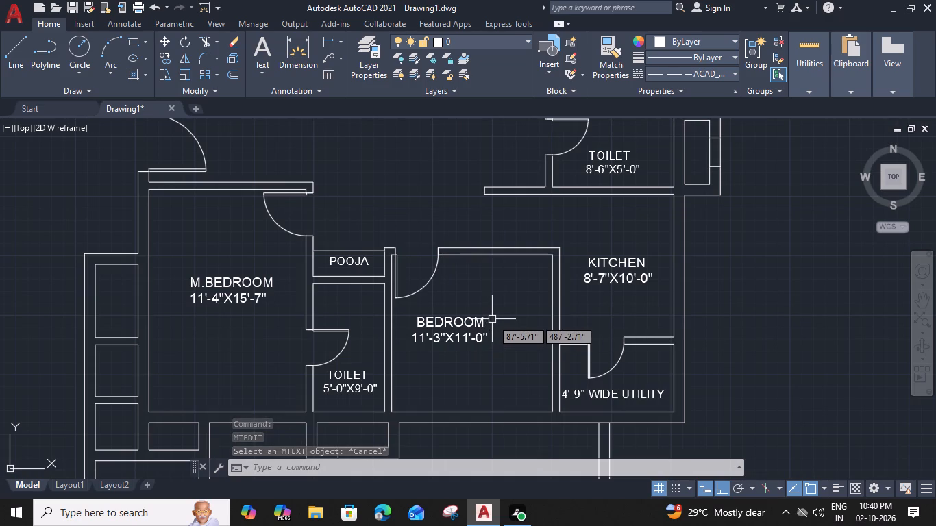
{"action": "double_click", "coordinate": [600, 271]}
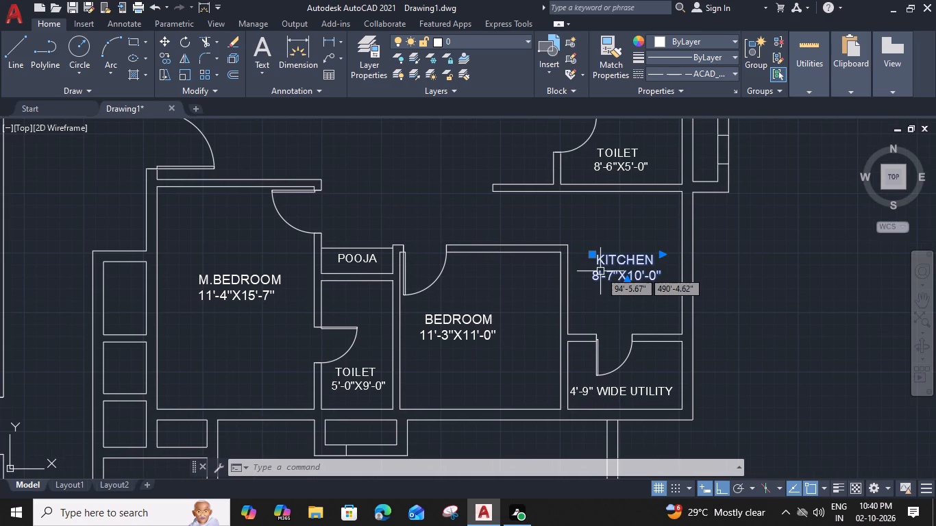
{"action": "scroll", "coordinate": [621, 278], "scroll_direction": "up", "scroll_amount": 2}
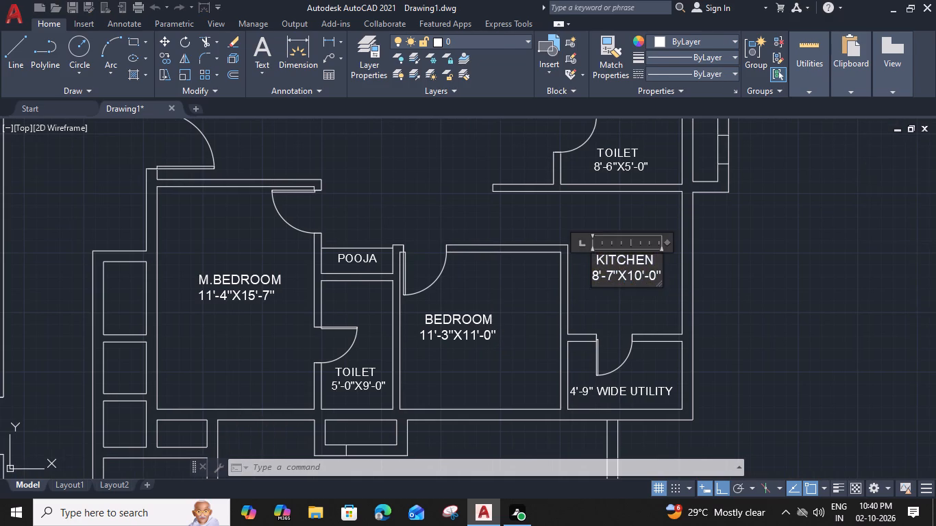
{"action": "scroll", "coordinate": [621, 278], "scroll_direction": "up", "scroll_amount": 1}
{"action": "left_click_drag", "start_coordinate": [593, 259], "coordinate": [587, 259]}
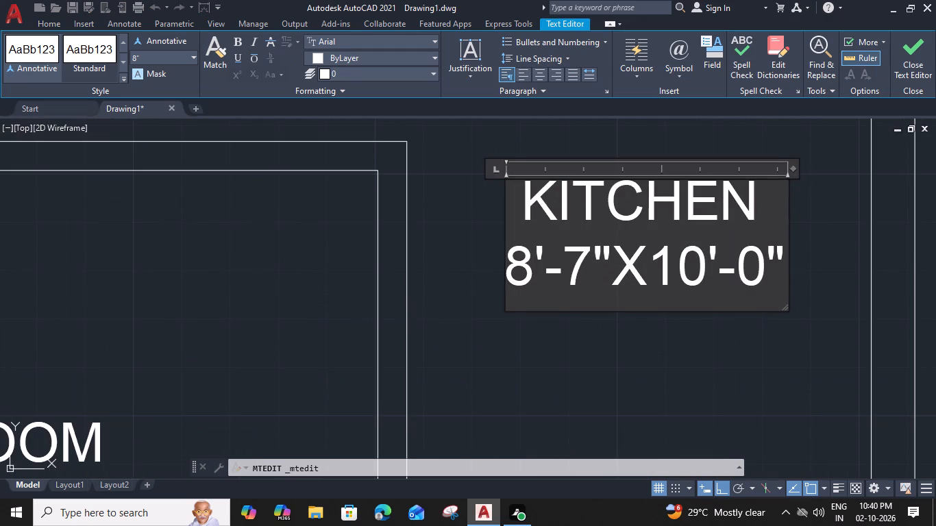
{"action": "left_click_drag", "start_coordinate": [587, 259], "coordinate": [572, 255]}
{"action": "key", "text": "0"}
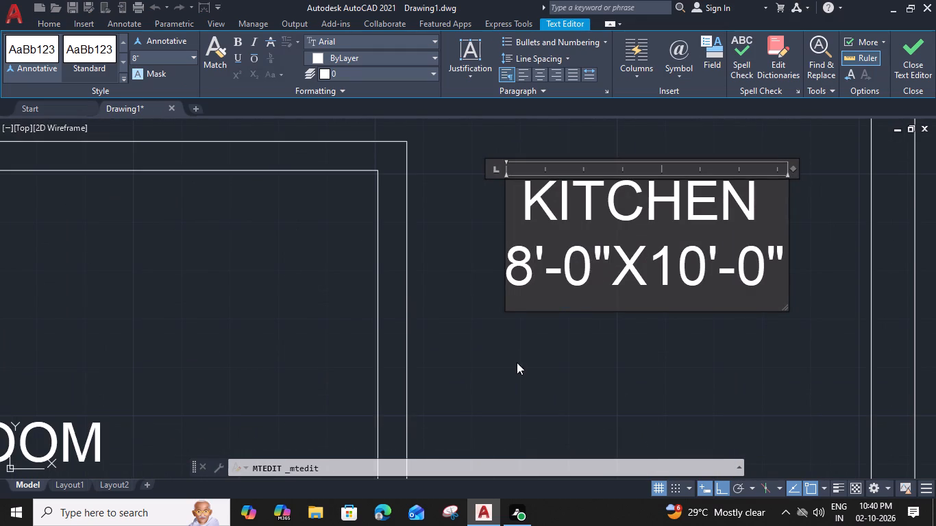
{"action": "left_click", "coordinate": [517, 362]}
Copy the neighbouring unit's DINING 11'-0"X11'-6" label into the open area between the pooja and the 5'-1" wide balcony.
{"action": "scroll", "coordinate": [517, 358], "scroll_direction": "down", "scroll_amount": 6}
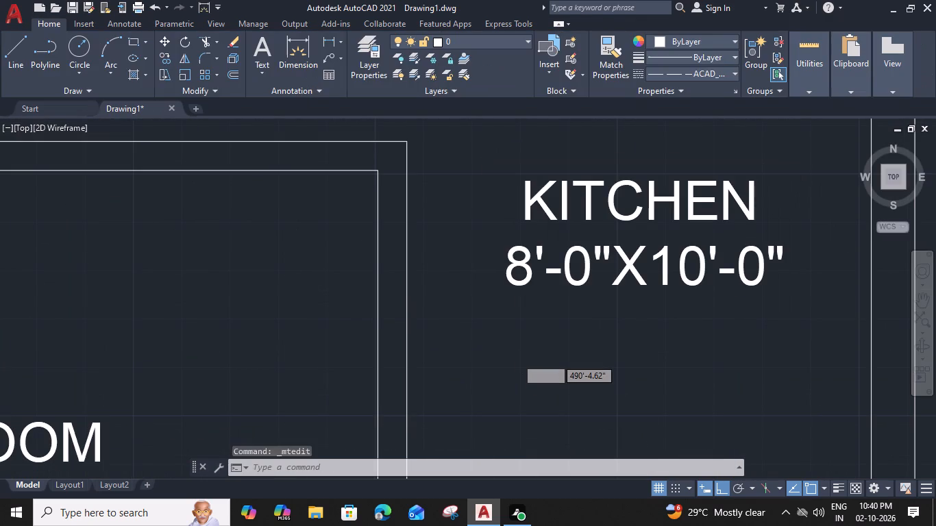
{"action": "middle_click_drag", "start_coordinate": [436, 327], "coordinate": [541, 303]}
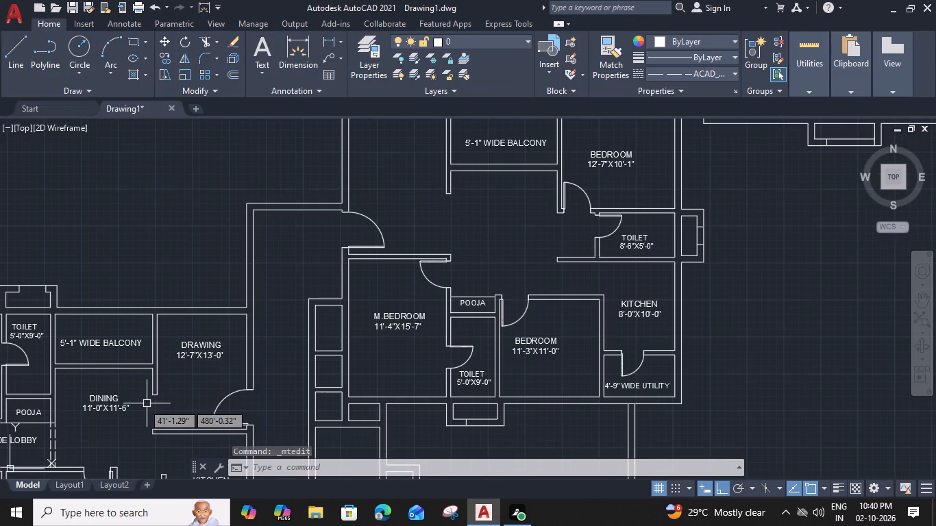
{"action": "left_click", "coordinate": [122, 398]}
{"action": "left_click", "coordinate": [102, 405]}
{"action": "key", "text": "c"}
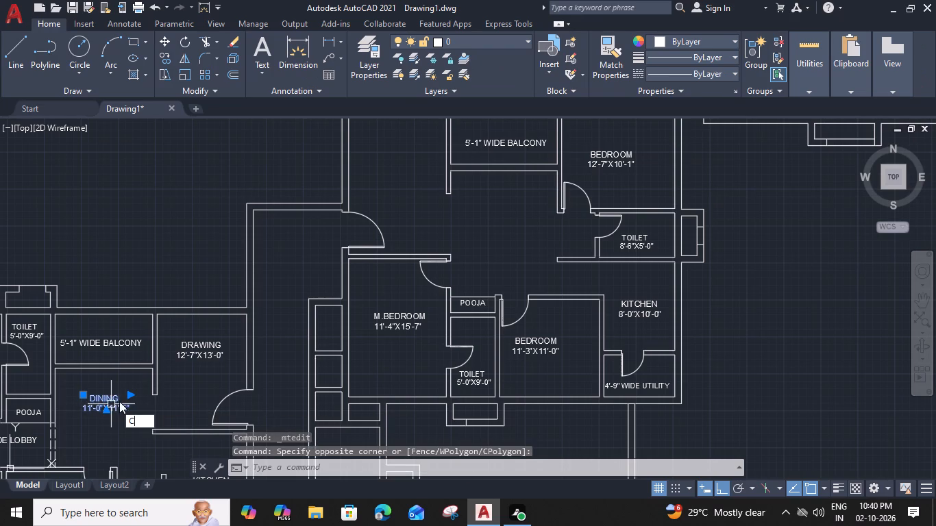
{"action": "key", "text": "o"}
{"action": "key", "text": "space"}
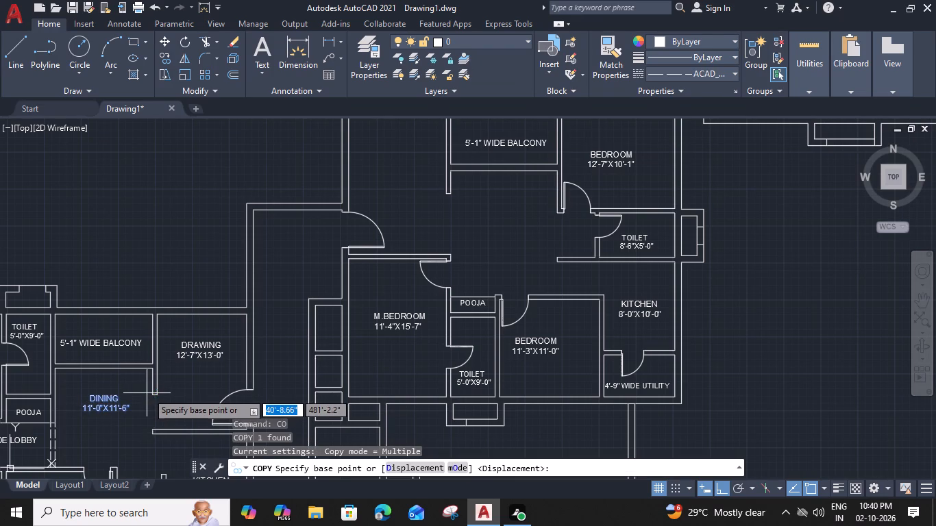
{"action": "left_click", "coordinate": [149, 389]}
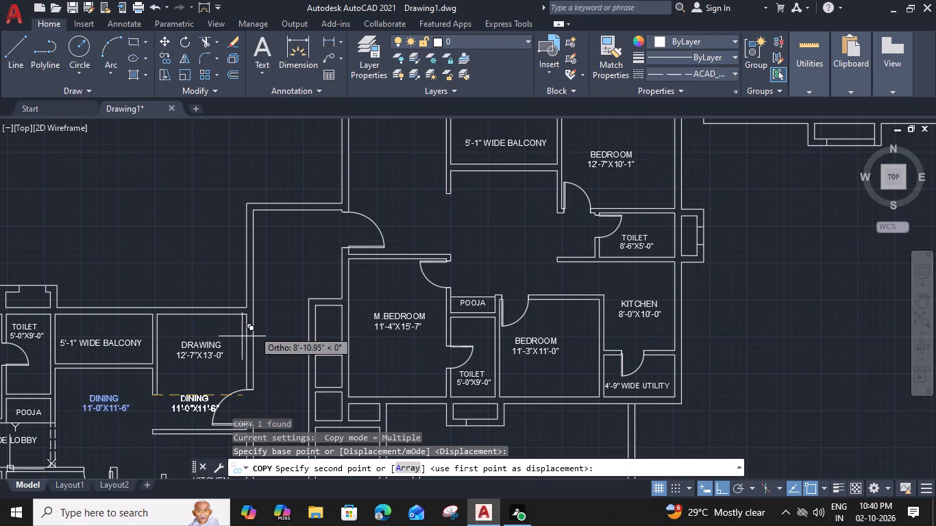
{"action": "left_click", "coordinate": [556, 260]}
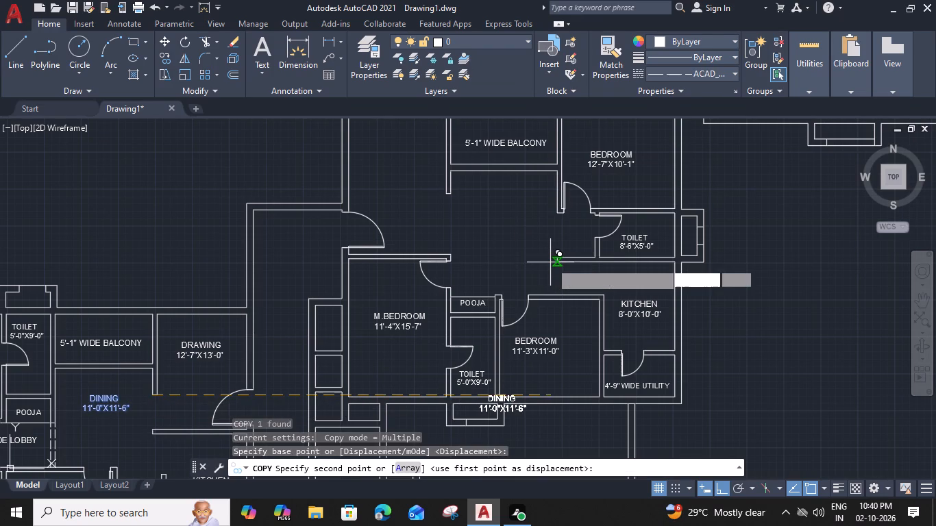
{"action": "key", "text": "Escape"}
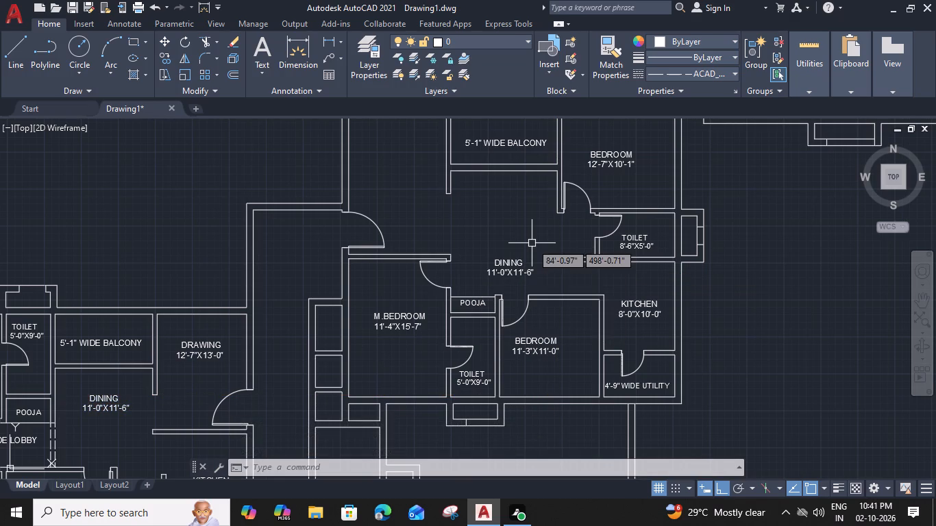
Change the dimensions in the copied DINING label above the pooja to 12'-0"X14'-0".
{"action": "scroll", "coordinate": [495, 281], "scroll_direction": "up", "scroll_amount": 2}
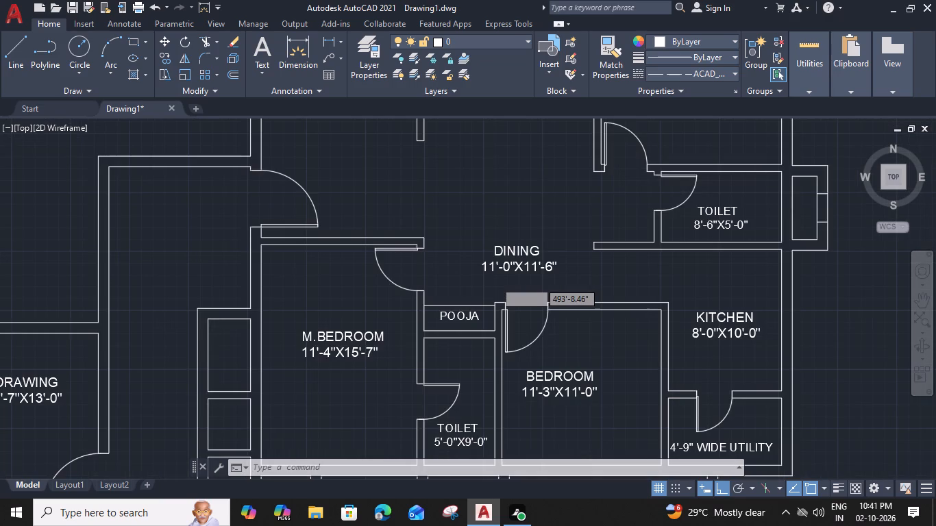
{"action": "double_click", "coordinate": [494, 268]}
{"action": "left_click", "coordinate": [489, 255]}
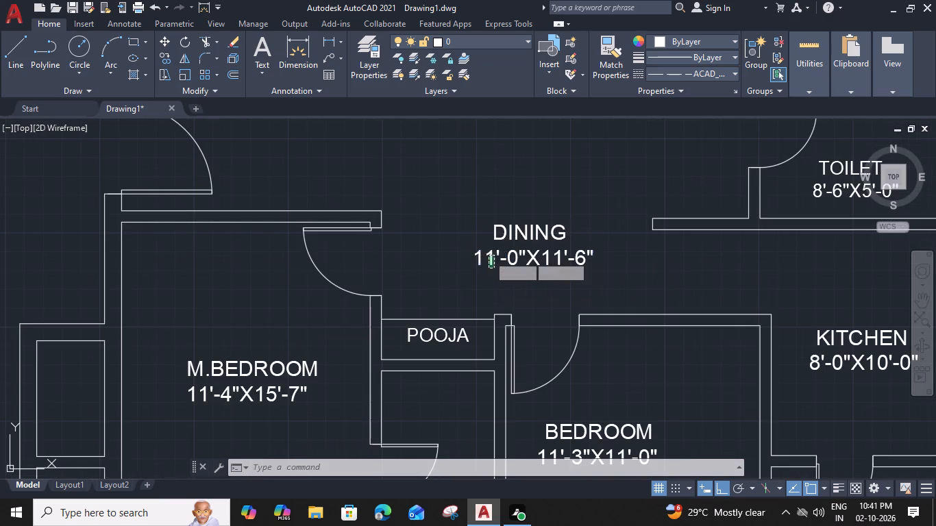
{"action": "left_click", "coordinate": [489, 255]}
{"action": "left_click", "coordinate": [489, 255]}
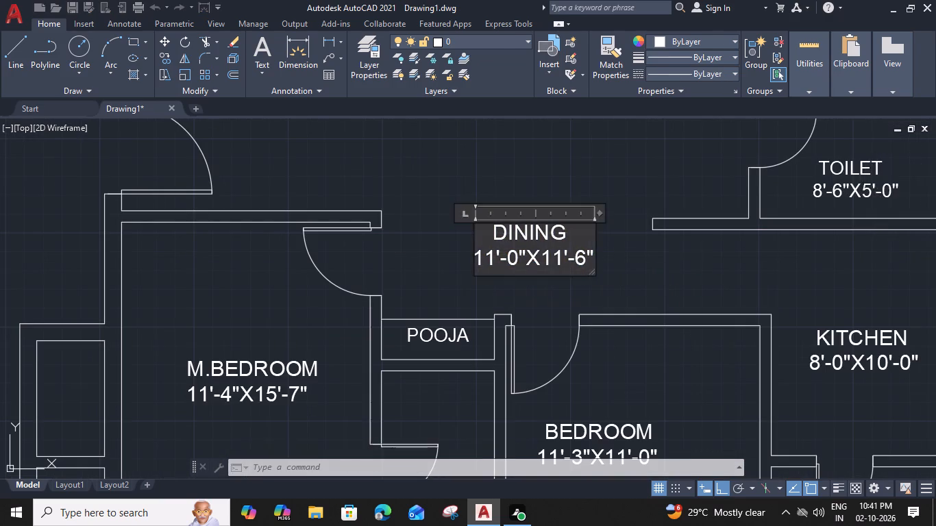
{"action": "scroll", "coordinate": [491, 260], "scroll_direction": "up", "scroll_amount": 2}
{"action": "left_click_drag", "start_coordinate": [493, 260], "coordinate": [484, 261]}
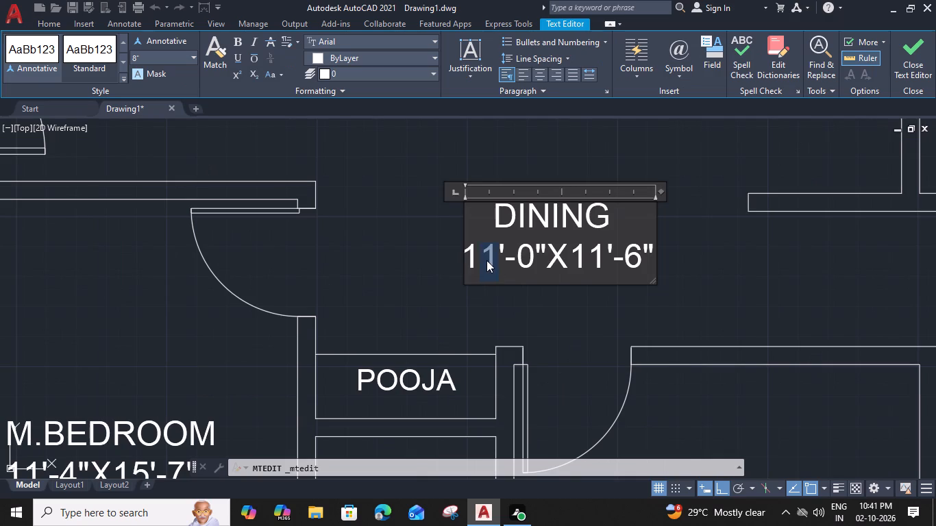
{"action": "key", "text": "2"}
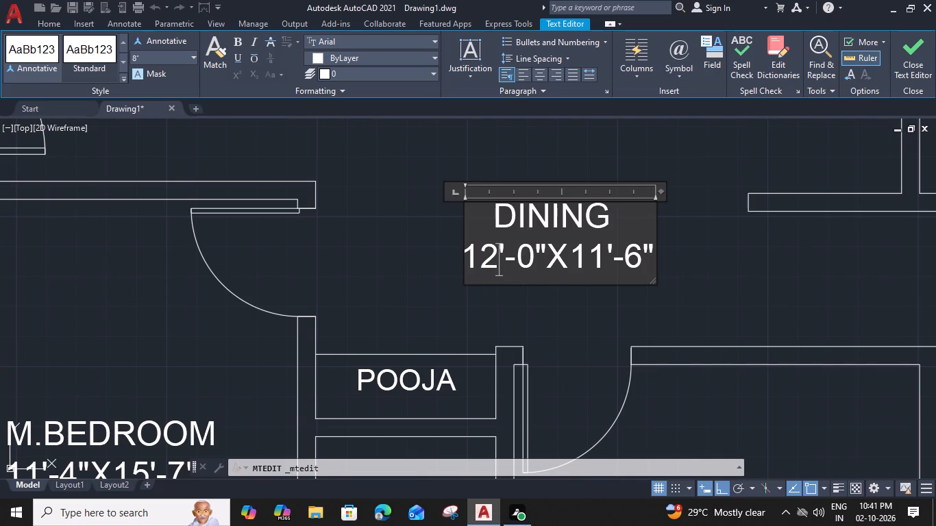
{"action": "left_click_drag", "start_coordinate": [599, 260], "coordinate": [592, 260]}
{"action": "key", "text": "4"}
{"action": "left_click_drag", "start_coordinate": [637, 261], "coordinate": [630, 261]}
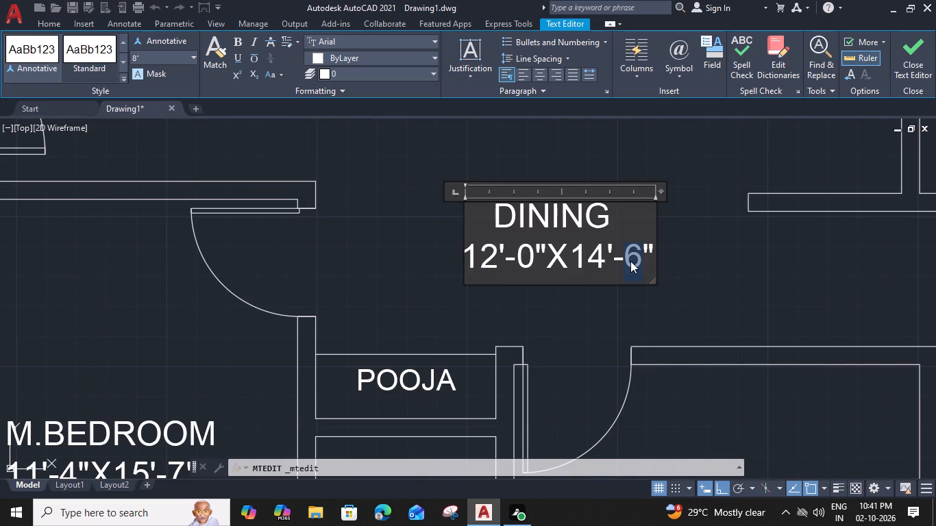
{"action": "key", "text": "0"}
{"action": "left_click", "coordinate": [631, 316]}
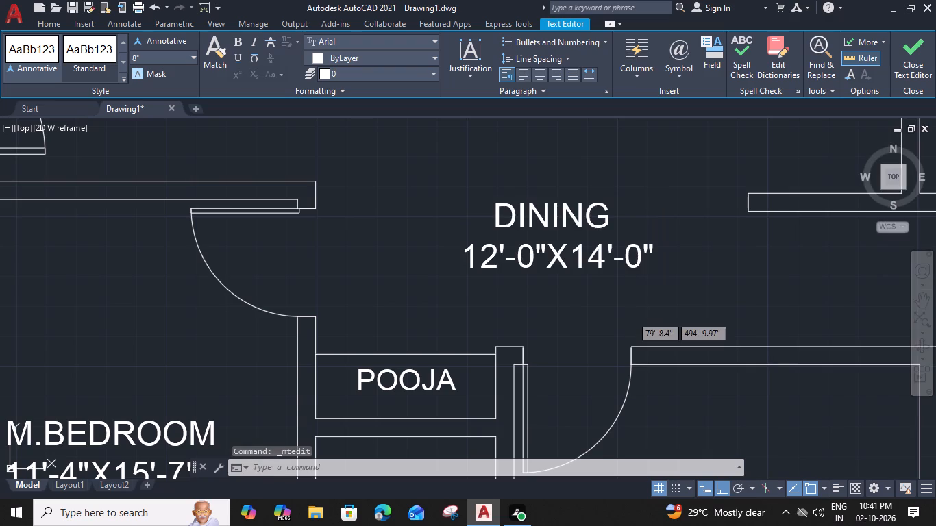
Copy the neighbouring unit's DRAWING 12'-7"X13'-0" label into the unlabelled room beside the 5'-1" wide balcony, above the 11'-4"X15'-7" master bedroom.
{"action": "scroll", "coordinate": [623, 298], "scroll_direction": "down", "scroll_amount": 3}
{"action": "middle_click_drag", "start_coordinate": [623, 297], "coordinate": [624, 255]}
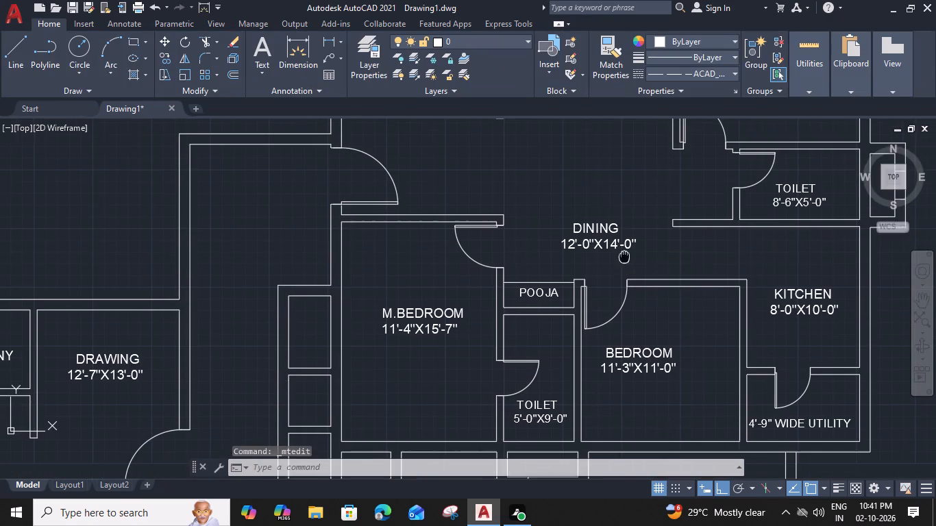
{"action": "middle_click_drag", "start_coordinate": [624, 255], "coordinate": [624, 255]}
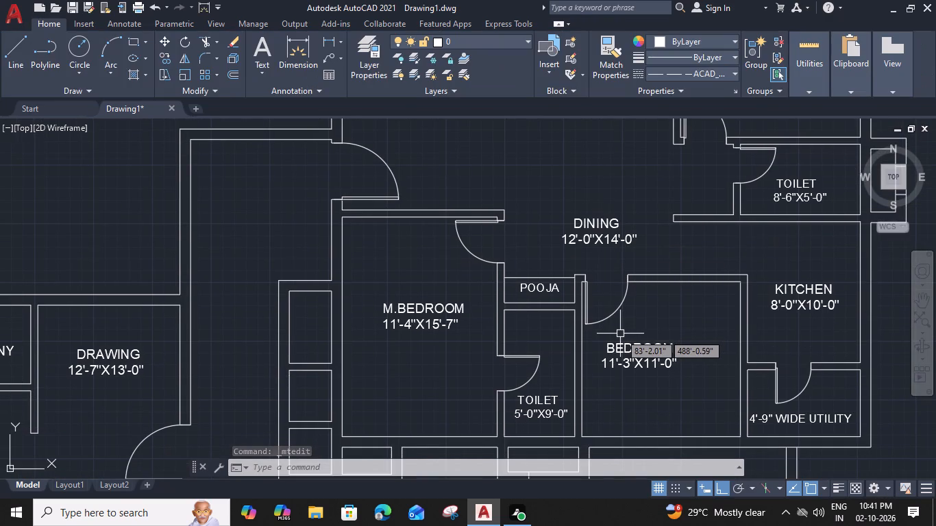
{"action": "middle_click_drag", "start_coordinate": [434, 336], "coordinate": [444, 311]}
{"action": "scroll", "coordinate": [444, 311], "scroll_direction": "down", "scroll_amount": 3}
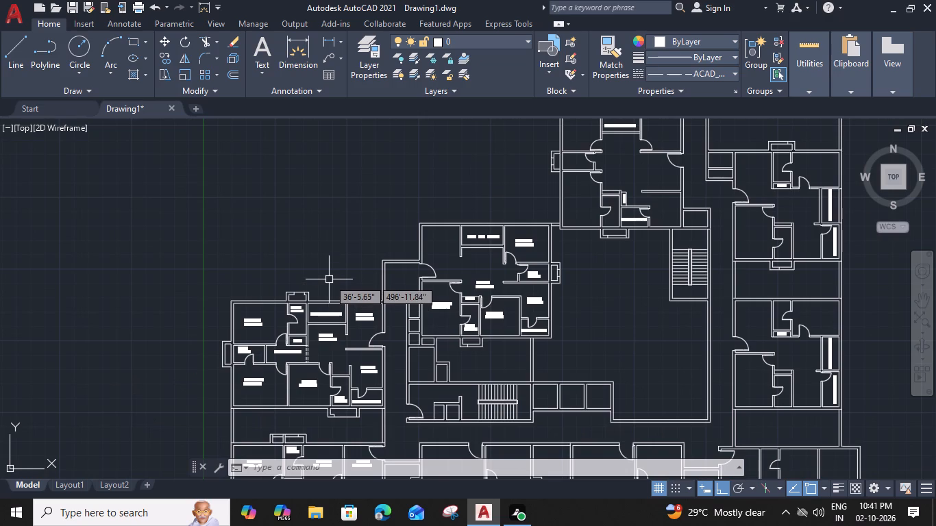
{"action": "middle_click_drag", "start_coordinate": [418, 308], "coordinate": [423, 275]}
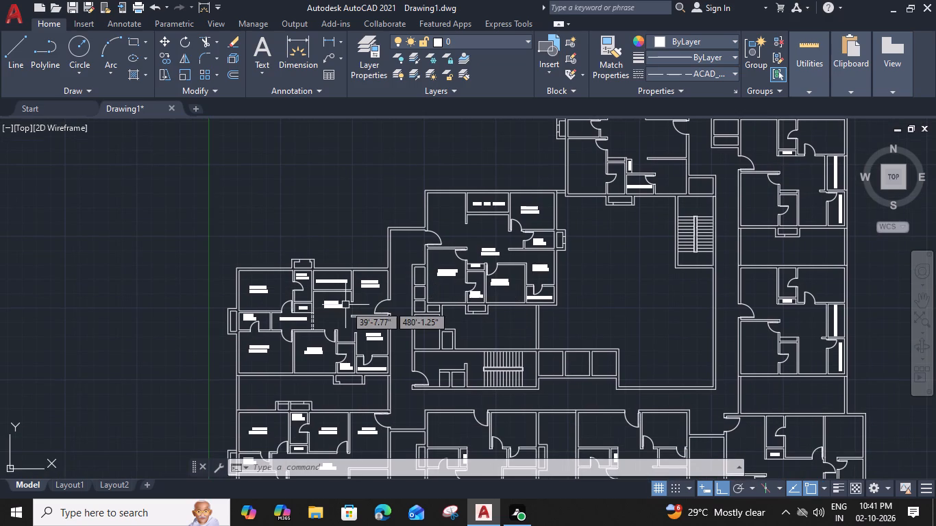
{"action": "scroll", "coordinate": [345, 302], "scroll_direction": "up", "scroll_amount": 2}
{"action": "left_click", "coordinate": [408, 260]}
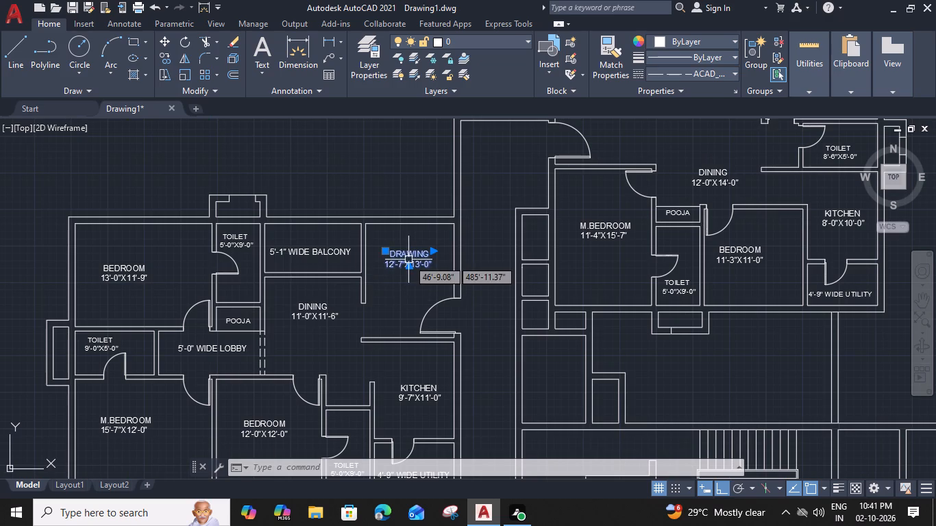
{"action": "type", "text": "CO"}
{"action": "key", "text": "space"}
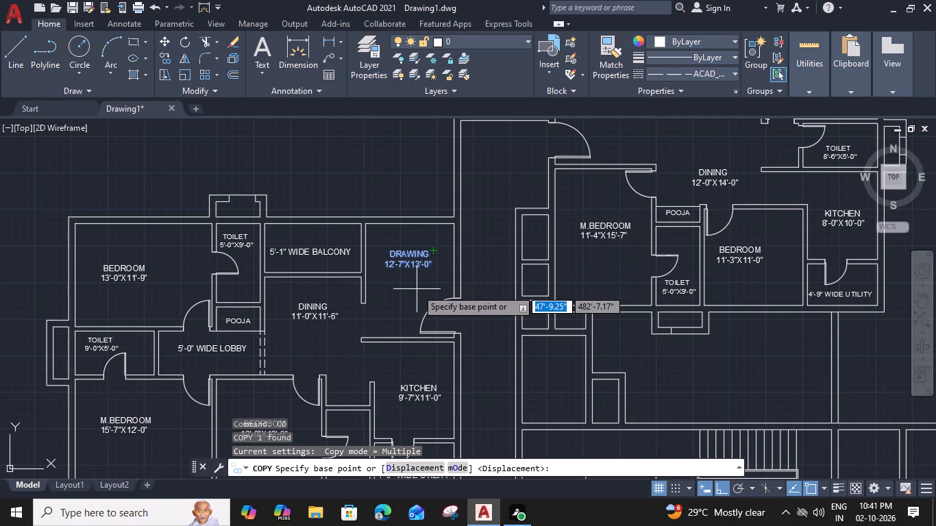
{"action": "left_click", "coordinate": [455, 258]}
{"action": "middle_click_drag", "start_coordinate": [605, 184], "coordinate": [410, 265]}
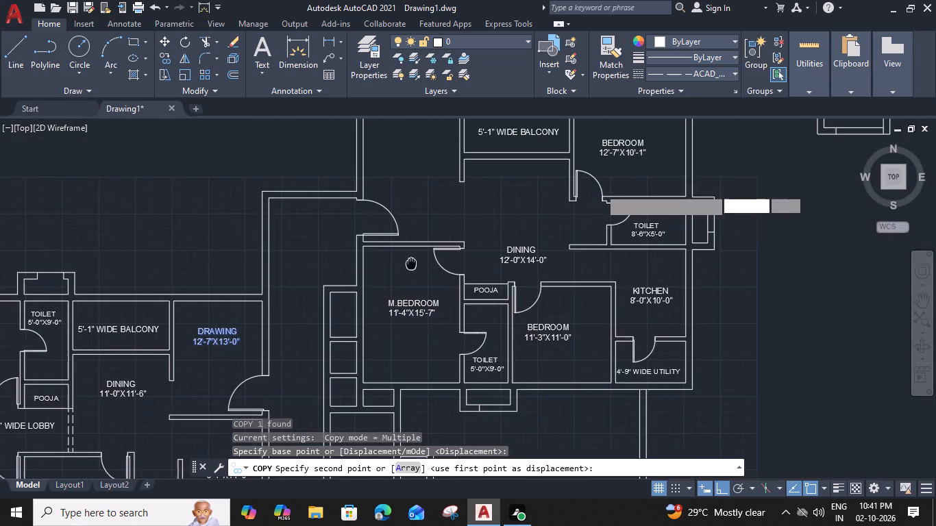
{"action": "middle_click_drag", "start_coordinate": [410, 265], "coordinate": [407, 286]}
{"action": "left_click", "coordinate": [454, 171]}
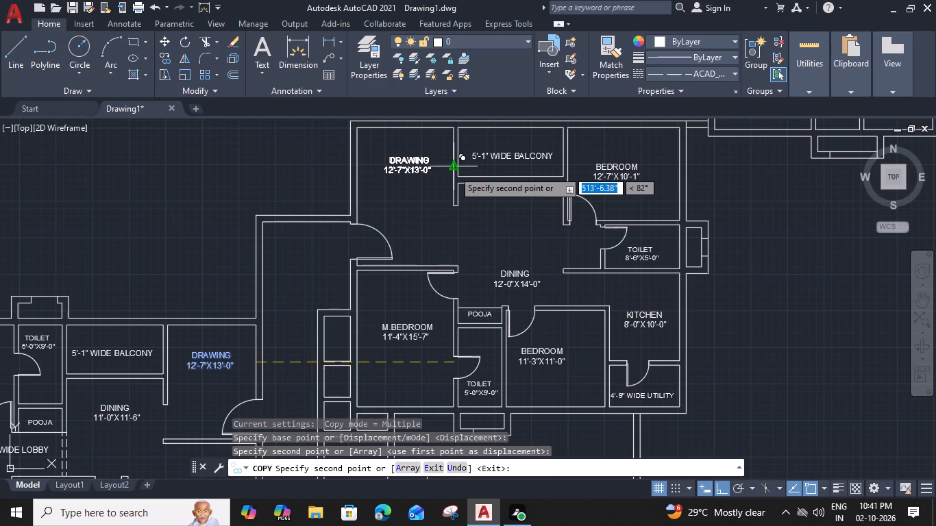
{"action": "key", "text": "Escape"}
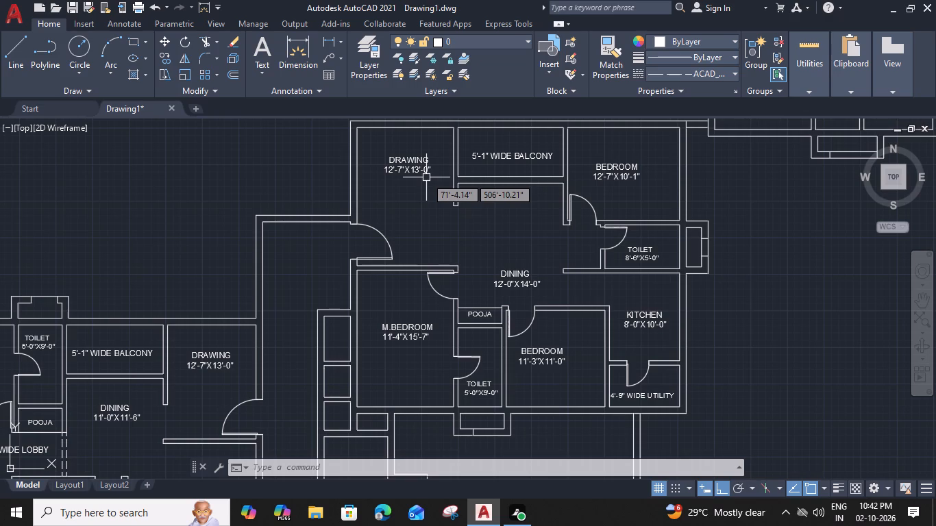
Change the dimensions in the copied DRAWING label beside the 5'-1" wide balcony to 11'-0"X15'-0".
{"action": "middle_click_drag", "start_coordinate": [415, 164], "coordinate": [416, 164]}
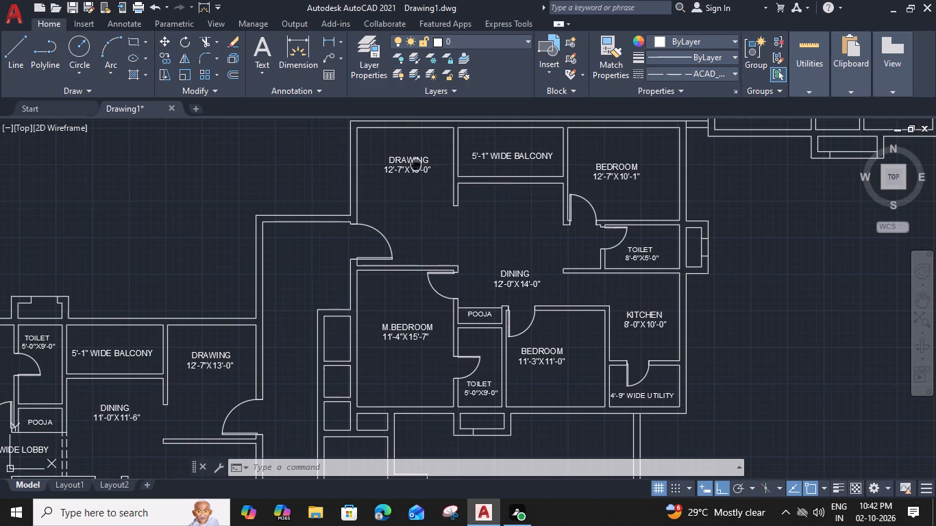
{"action": "middle_click_drag", "start_coordinate": [416, 164], "coordinate": [456, 154]}
{"action": "middle_click_drag", "start_coordinate": [452, 147], "coordinate": [458, 190]}
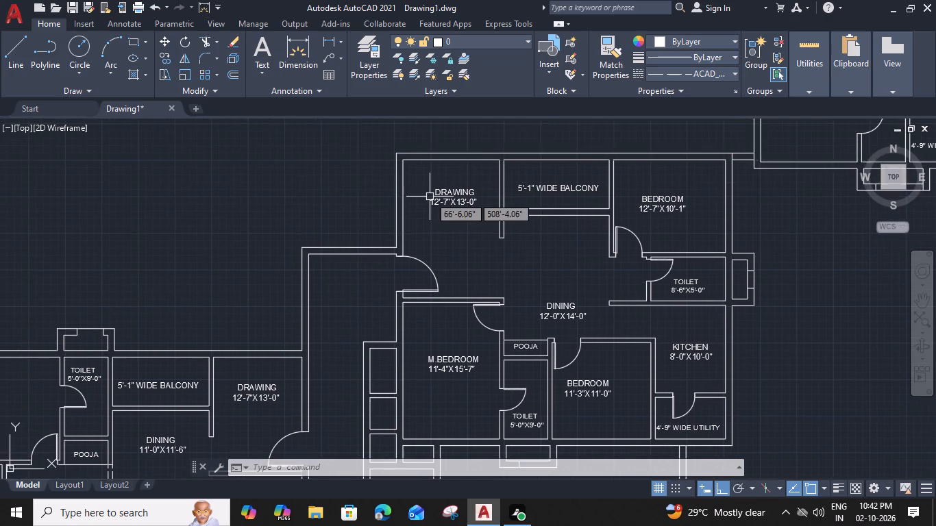
{"action": "scroll", "coordinate": [430, 197], "scroll_direction": "up", "scroll_amount": 2}
{"action": "double_click", "coordinate": [466, 179]}
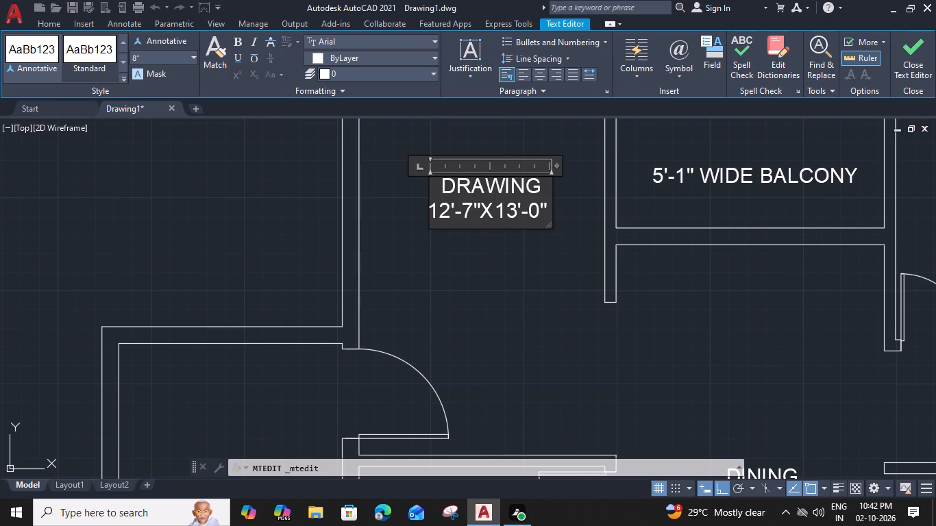
{"action": "left_click", "coordinate": [550, 212]}
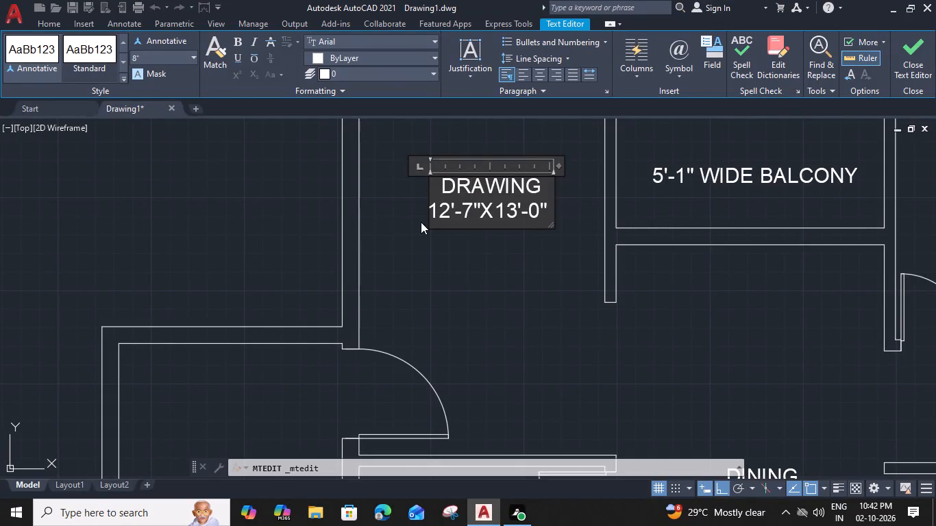
{"action": "left_click", "coordinate": [447, 210]}
{"action": "key", "text": "1"}
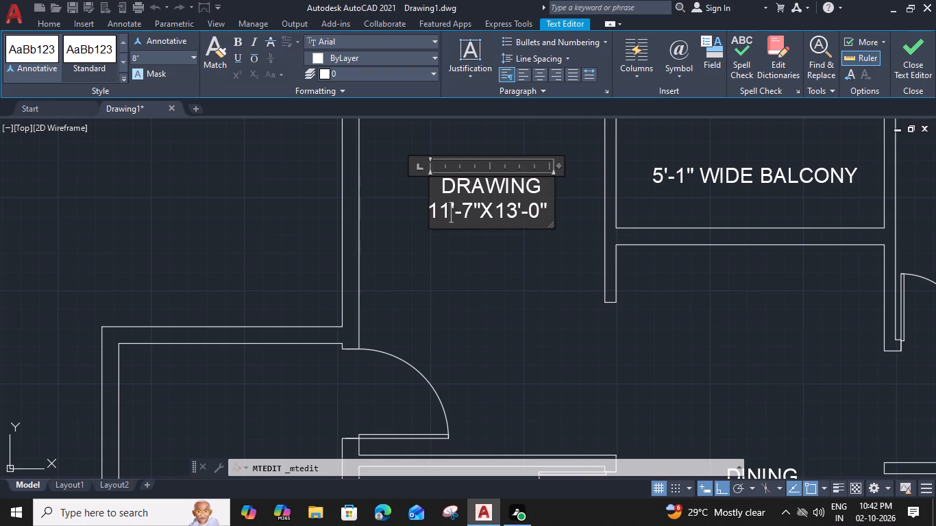
{"action": "left_click_drag", "start_coordinate": [516, 212], "coordinate": [510, 211]}
{"action": "key", "text": "5"}
{"action": "left_click", "coordinate": [469, 214]}
{"action": "key", "text": "0"}
{"action": "left_click", "coordinate": [510, 264]}
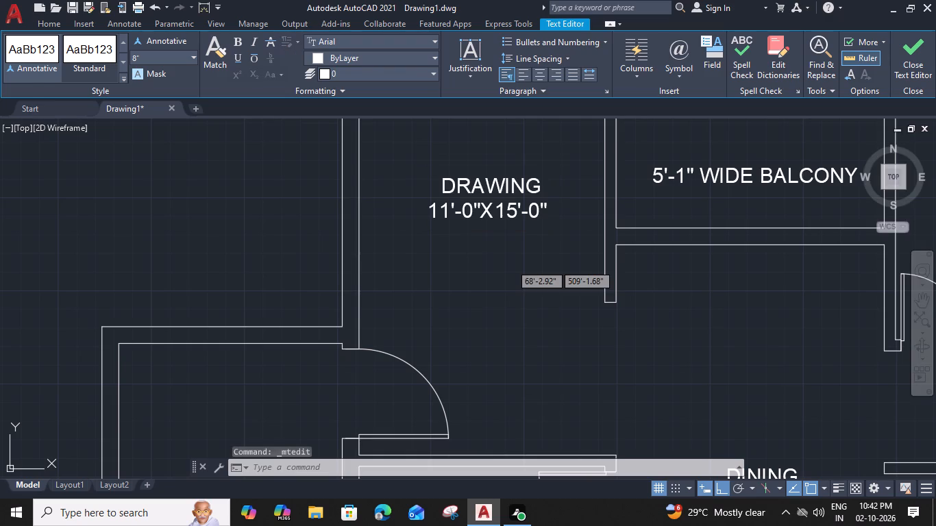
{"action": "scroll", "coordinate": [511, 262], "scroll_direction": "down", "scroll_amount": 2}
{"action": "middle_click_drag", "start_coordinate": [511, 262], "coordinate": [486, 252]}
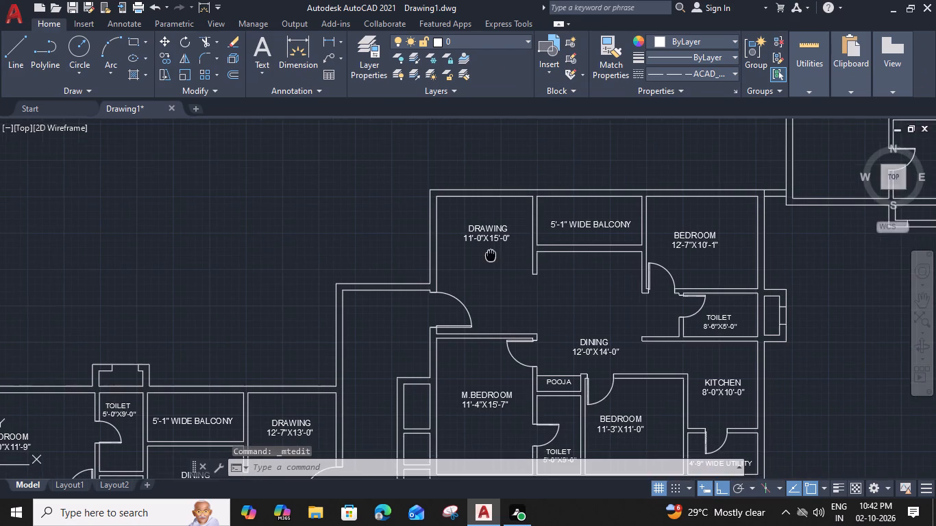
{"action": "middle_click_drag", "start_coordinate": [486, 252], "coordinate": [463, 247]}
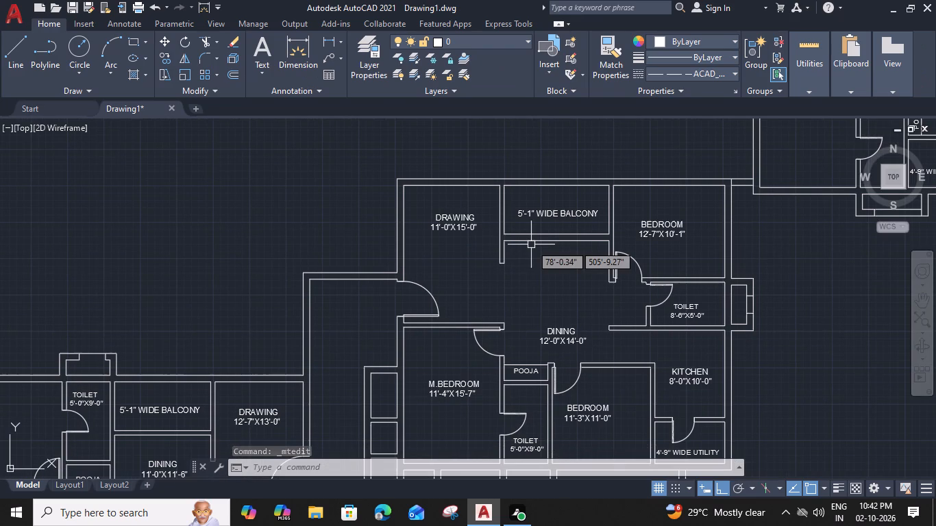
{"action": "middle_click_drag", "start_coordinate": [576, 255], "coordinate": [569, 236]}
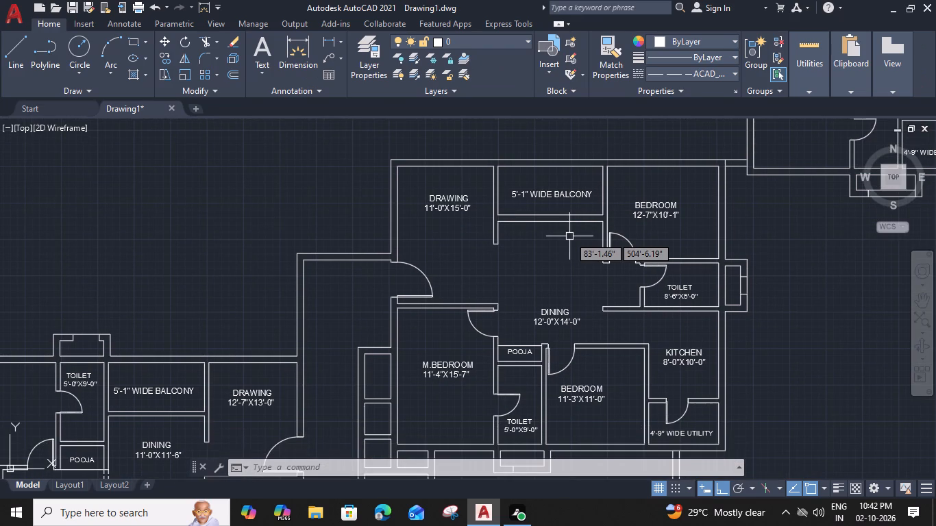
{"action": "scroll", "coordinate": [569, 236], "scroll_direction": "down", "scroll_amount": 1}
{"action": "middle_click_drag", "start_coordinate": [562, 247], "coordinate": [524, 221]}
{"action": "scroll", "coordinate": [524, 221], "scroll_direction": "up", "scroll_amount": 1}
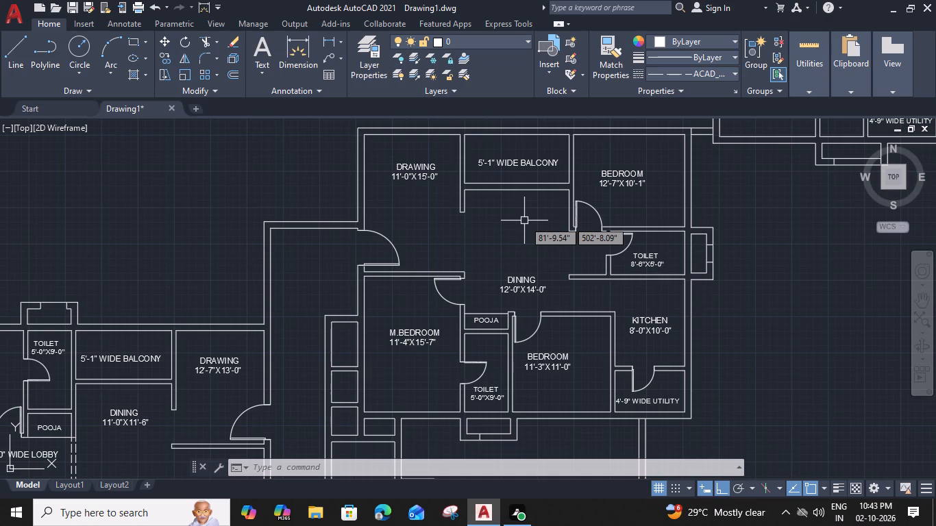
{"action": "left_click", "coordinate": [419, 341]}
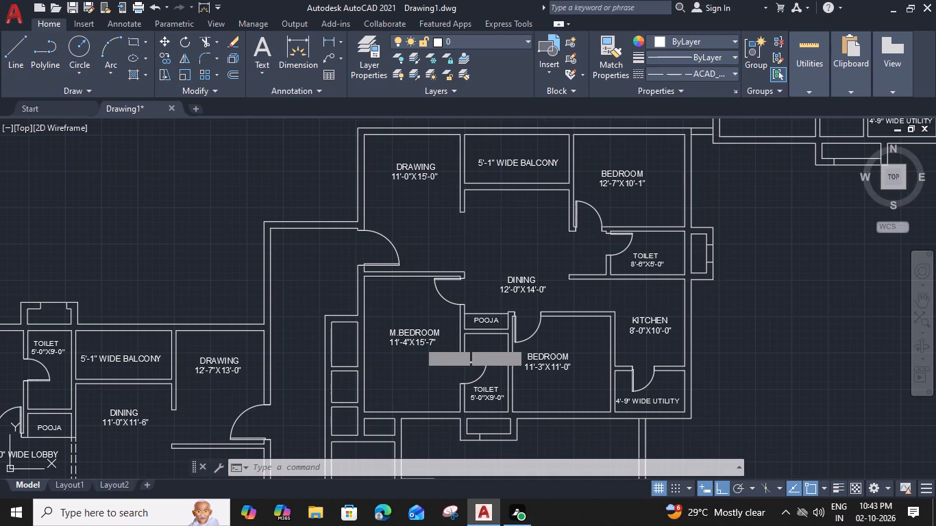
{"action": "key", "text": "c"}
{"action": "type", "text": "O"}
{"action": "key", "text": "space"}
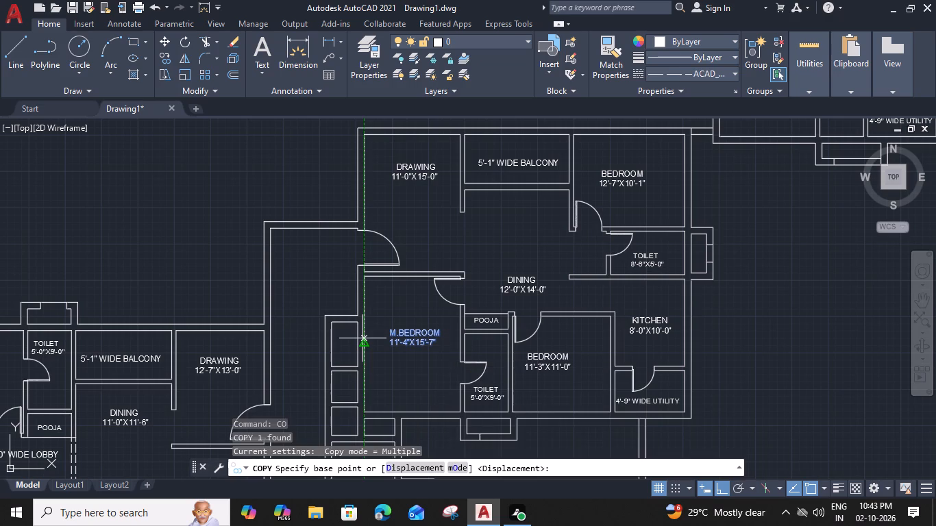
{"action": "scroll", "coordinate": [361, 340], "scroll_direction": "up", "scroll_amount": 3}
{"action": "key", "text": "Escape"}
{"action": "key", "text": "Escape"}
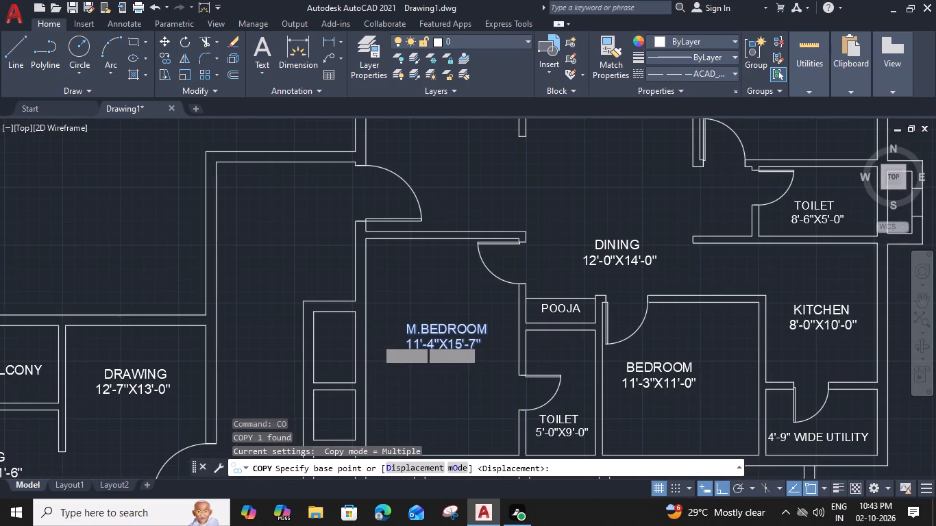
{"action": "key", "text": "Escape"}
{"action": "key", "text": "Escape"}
Copy the M.BEDROOM 11'-4"X15'-7" label into the adjoining unlabelled unit's lower-left room, on the outer-wall side of its pooja and 4'-9" wide utility.
{"action": "left_click", "coordinate": [443, 322]}
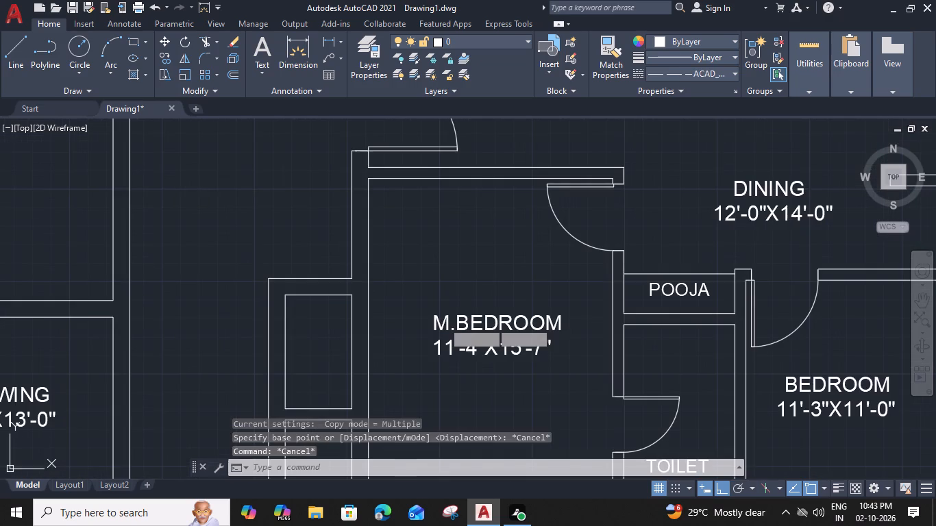
{"action": "key", "text": "c"}
{"action": "key", "text": "o"}
{"action": "key", "text": "space"}
{"action": "left_click", "coordinate": [370, 351]}
{"action": "scroll", "coordinate": [376, 345], "scroll_direction": "down", "scroll_amount": 2}
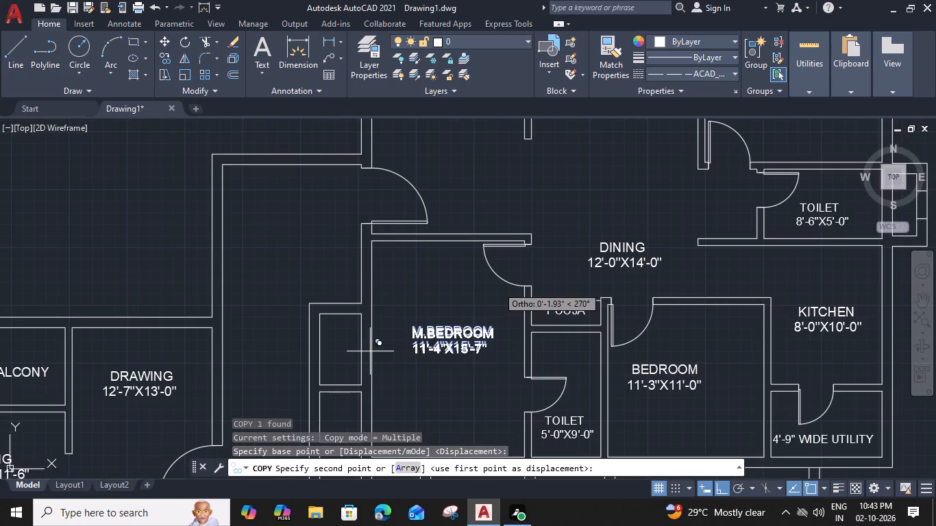
{"action": "middle_click_drag", "start_coordinate": [527, 278], "coordinate": [282, 388]}
{"action": "scroll", "coordinate": [486, 258], "scroll_direction": "down", "scroll_amount": 2}
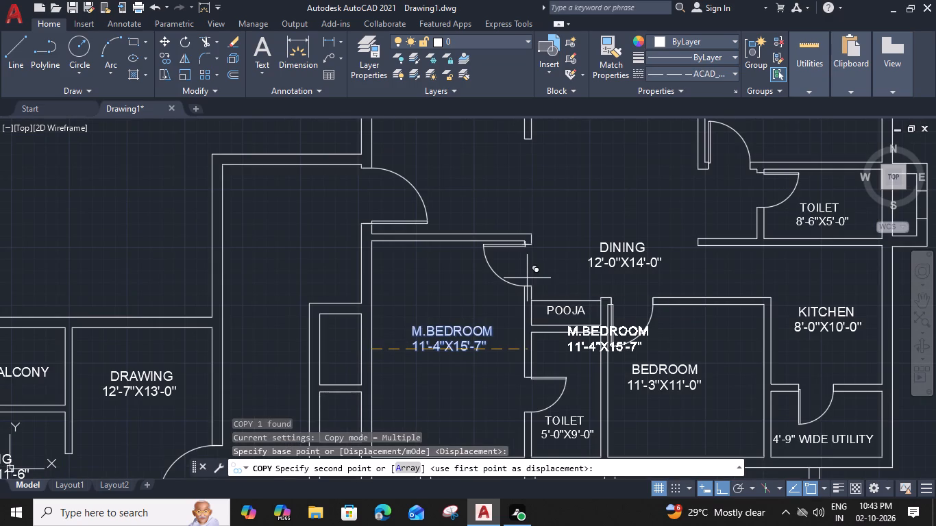
{"action": "middle_click_drag", "start_coordinate": [551, 247], "coordinate": [421, 310]}
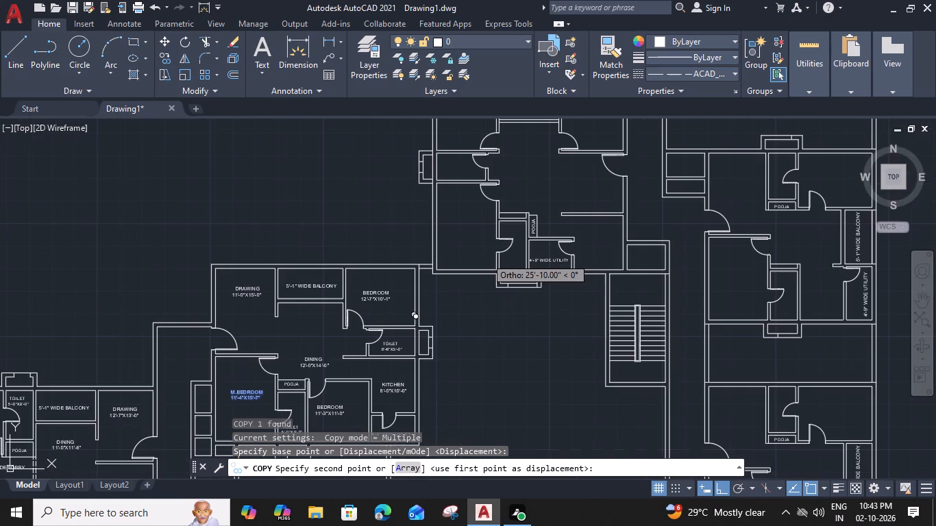
{"action": "left_click", "coordinate": [440, 225]}
{"action": "middle_click_drag", "start_coordinate": [510, 216], "coordinate": [528, 310]}
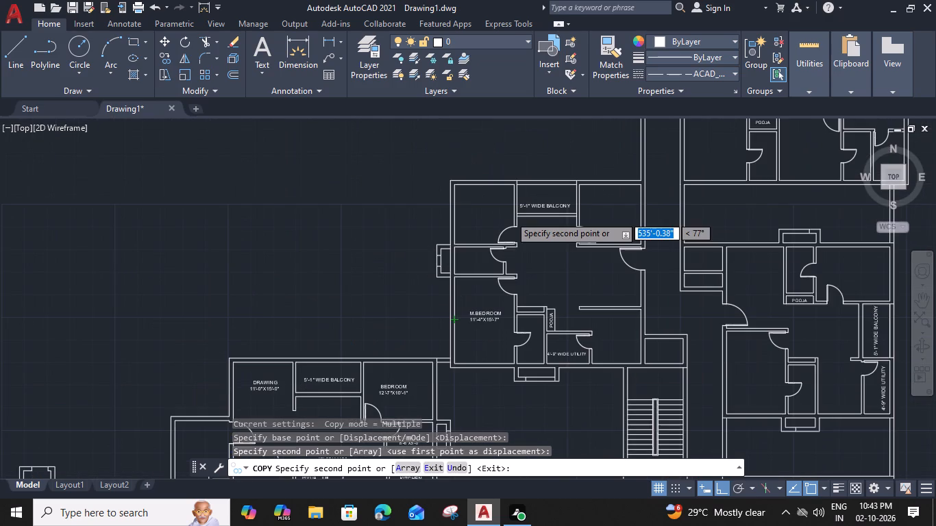
{"action": "key", "text": "Escape"}
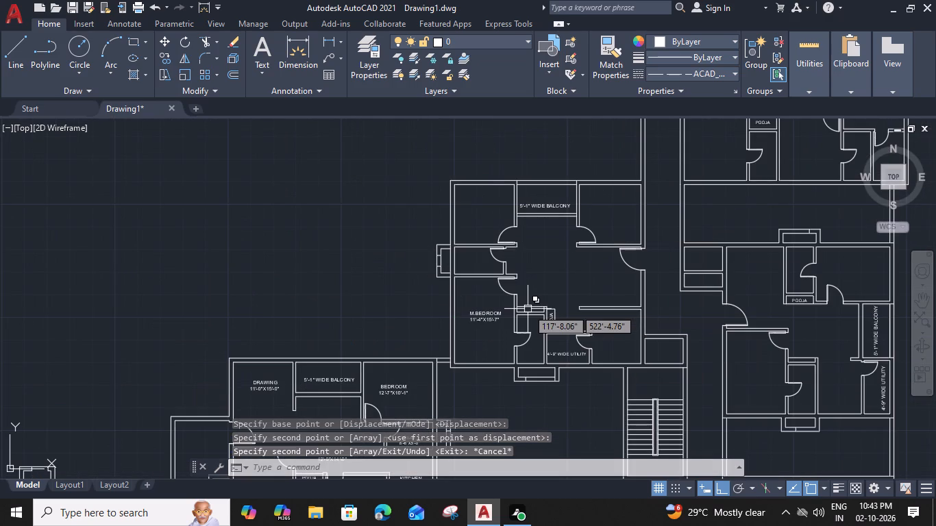
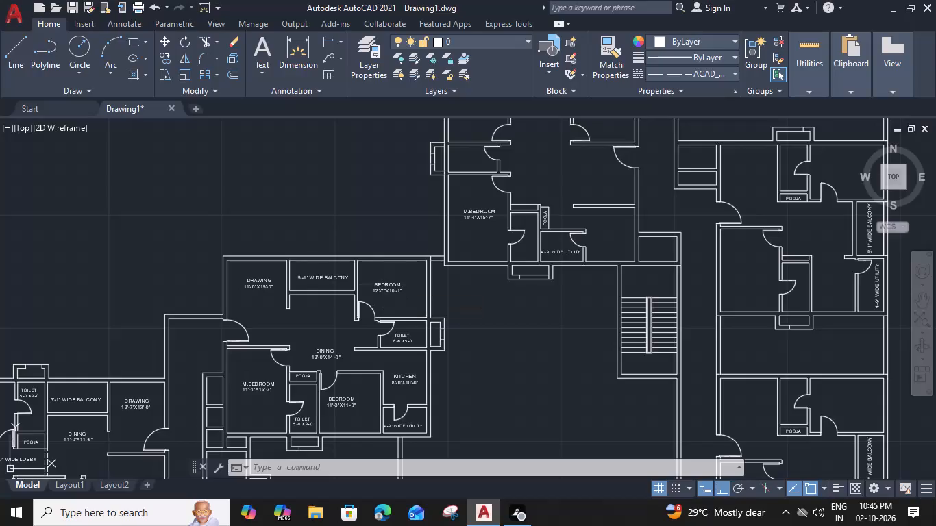
Copy the BEDROOM 12'-7"X10'-1" label into the two unlabelled rooms flanking the adjoining unit's 5'-1" wide balcony.
{"action": "type", "text": "CO"}
{"action": "key", "text": "space"}
{"action": "scroll", "coordinate": [361, 288], "scroll_direction": "up", "scroll_amount": 2}
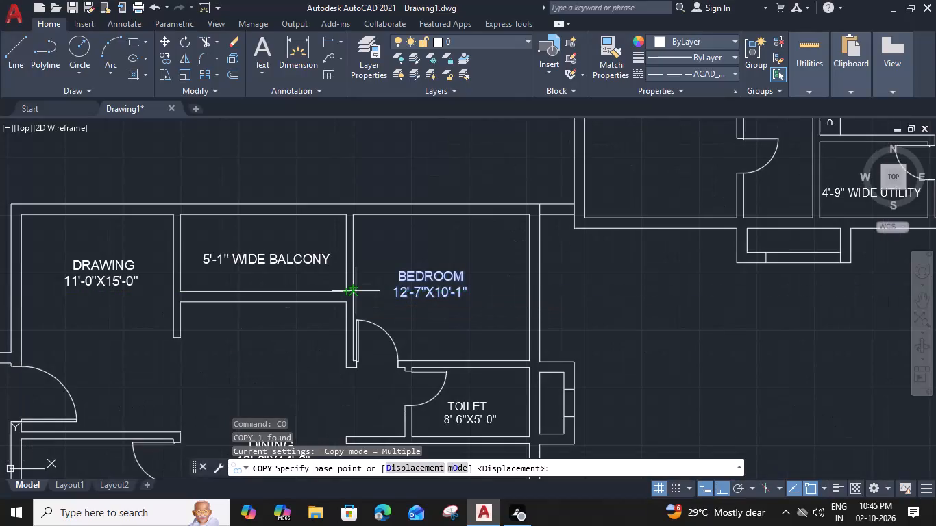
{"action": "left_click", "coordinate": [354, 292]}
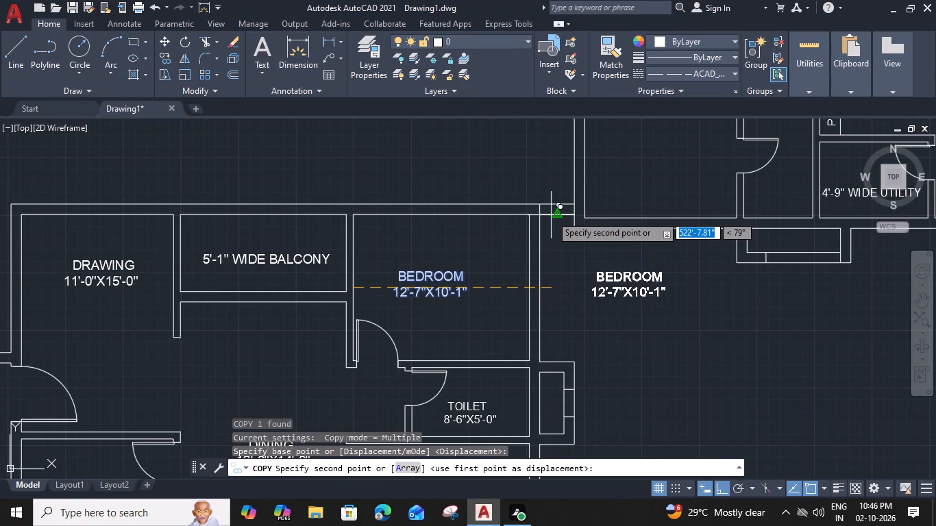
{"action": "scroll", "coordinate": [590, 194], "scroll_direction": "down", "scroll_amount": 2}
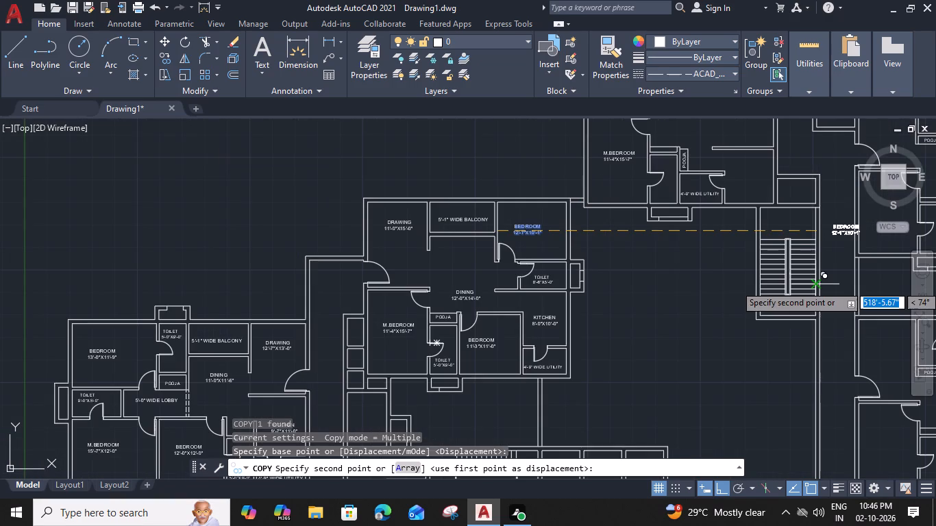
{"action": "middle_click_drag", "start_coordinate": [655, 264], "coordinate": [721, 410]}
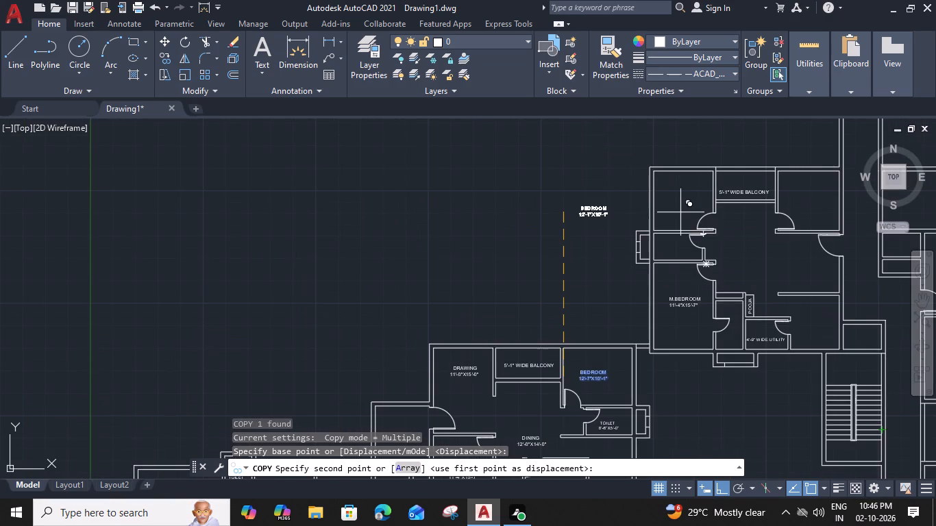
{"action": "left_click", "coordinate": [658, 201]}
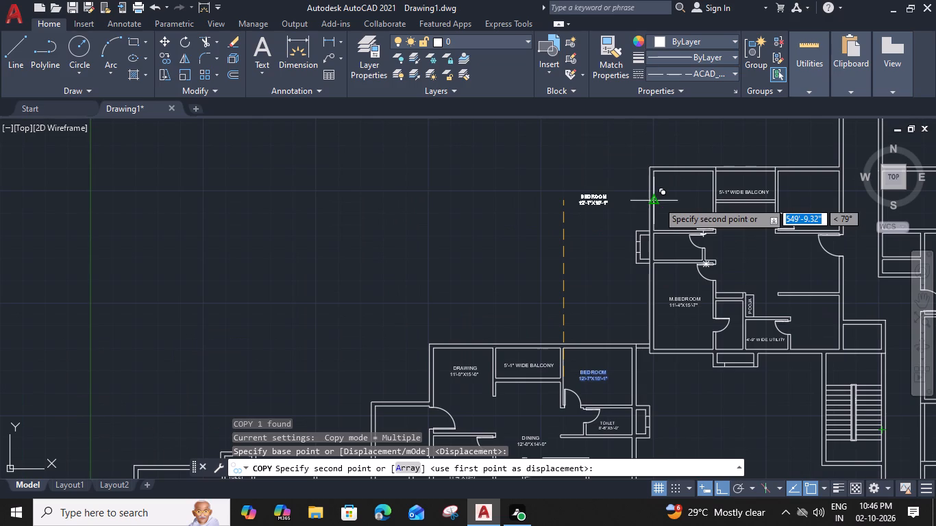
{"action": "middle_click_drag", "start_coordinate": [753, 288], "coordinate": [755, 288]}
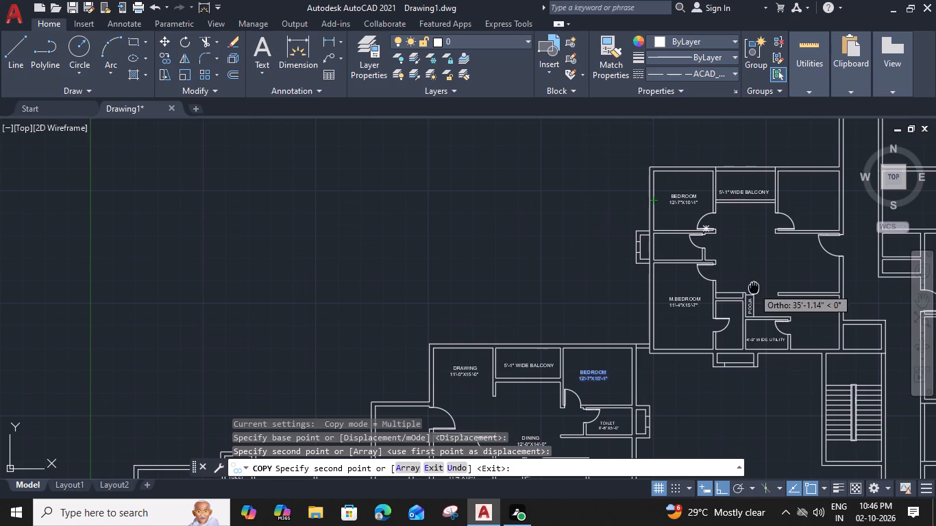
{"action": "middle_click_drag", "start_coordinate": [755, 288], "coordinate": [533, 296]}
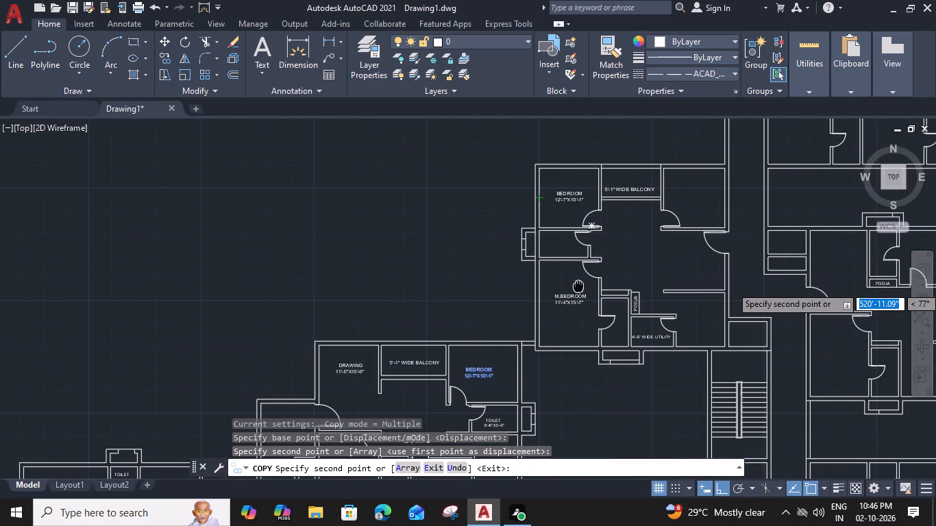
{"action": "left_click", "coordinate": [562, 203]}
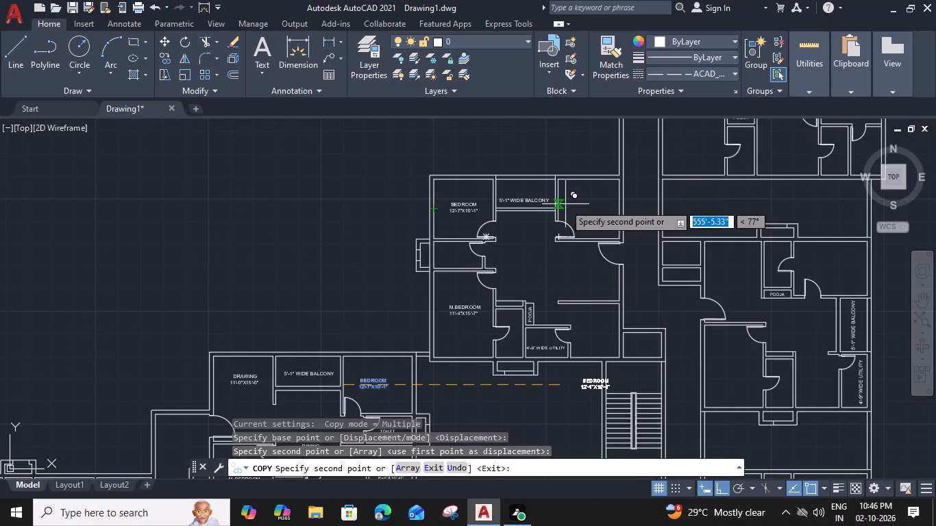
{"action": "key", "text": "Escape"}
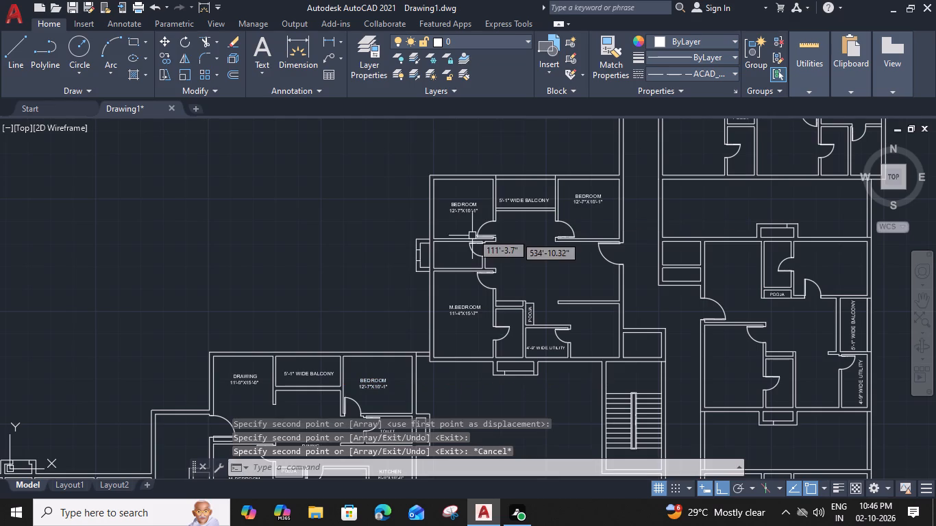
Change the dimensions in the copied BEDROOM label on the balcony's outer-wall side, above the master bedroom, to 11'-0"X11'-0".
{"action": "scroll", "coordinate": [475, 227], "scroll_direction": "up", "scroll_amount": 2}
{"action": "middle_click_drag", "start_coordinate": [476, 235], "coordinate": [475, 229]}
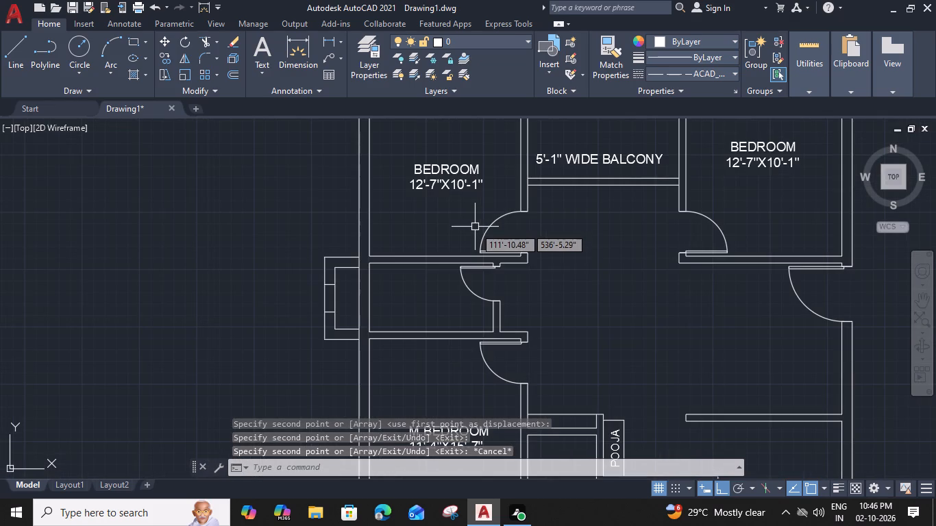
{"action": "middle_click_drag", "start_coordinate": [475, 229], "coordinate": [471, 266]}
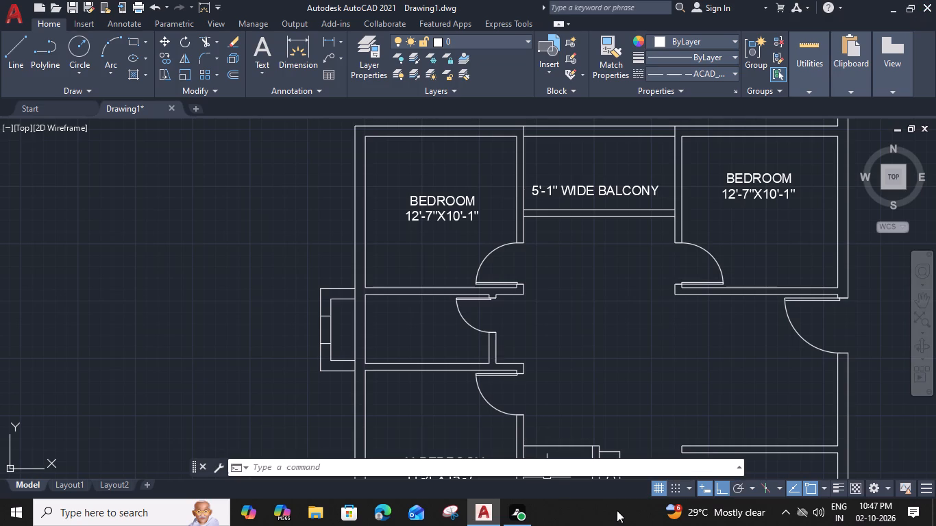
{"action": "middle_click_drag", "start_coordinate": [562, 364], "coordinate": [615, 516]}
{"action": "middle_click_drag", "start_coordinate": [615, 516], "coordinate": [384, 397]}
{"action": "middle_click_drag", "start_coordinate": [476, 315], "coordinate": [461, 306]}
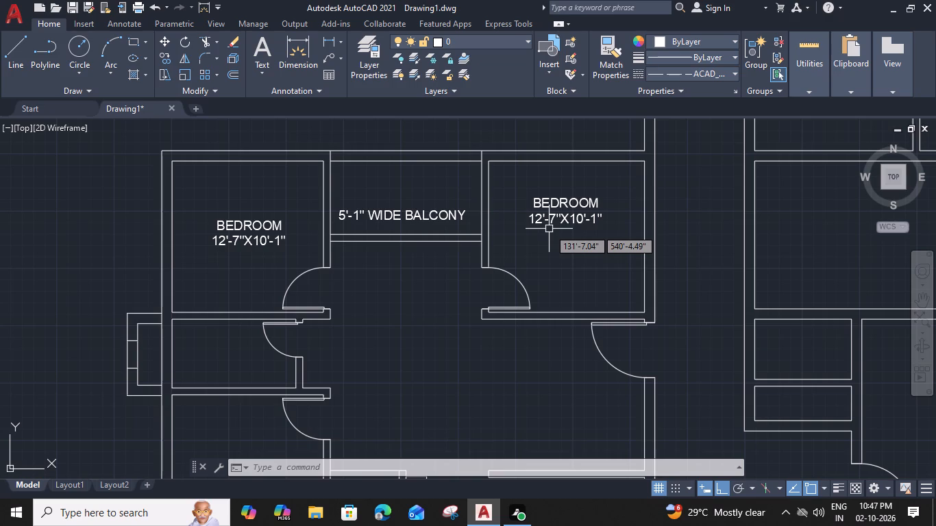
{"action": "double_click", "coordinate": [272, 225]}
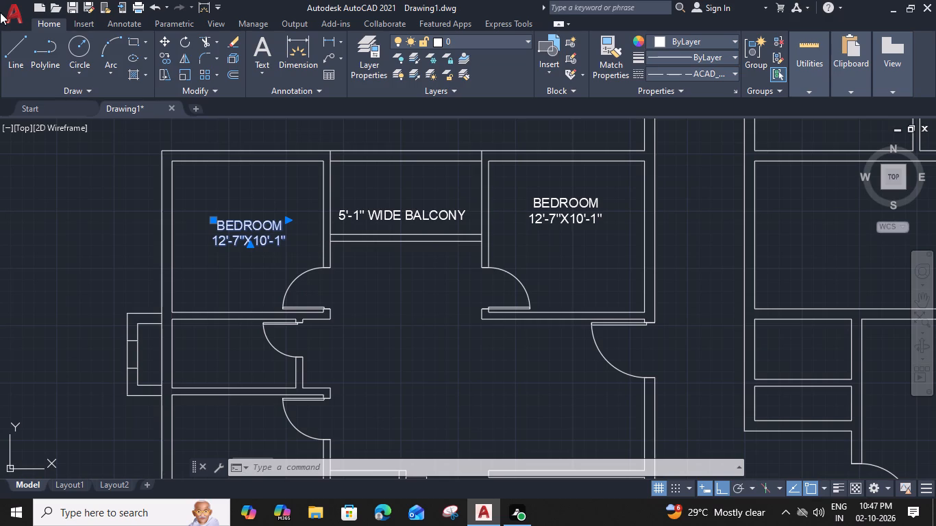
{"action": "scroll", "coordinate": [232, 226], "scroll_direction": "up", "scroll_amount": 3}
{"action": "left_click_drag", "start_coordinate": [218, 249], "coordinate": [220, 240]}
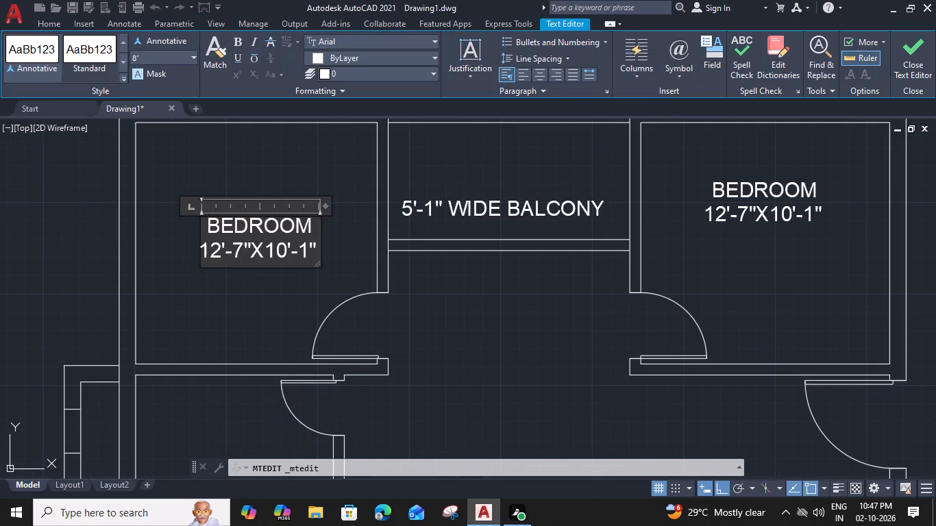
{"action": "left_click_drag", "start_coordinate": [220, 240], "coordinate": [208, 251]}
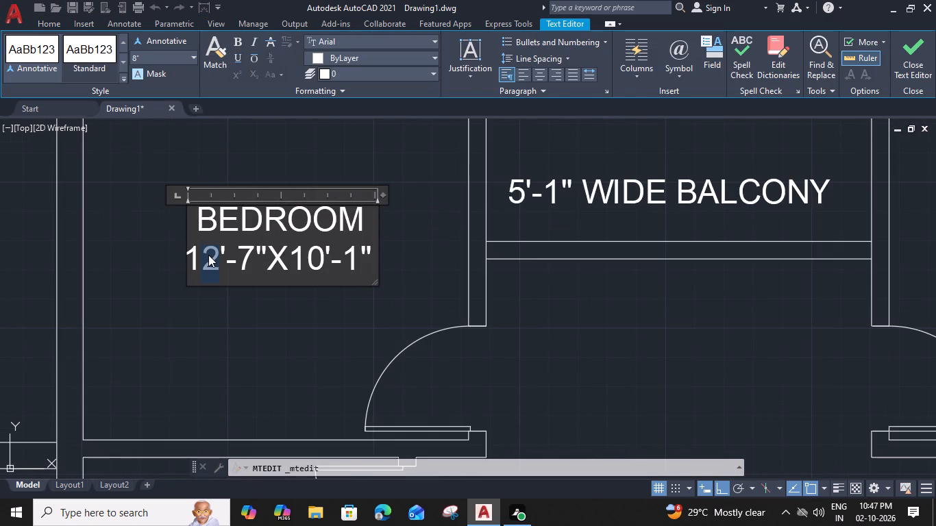
{"action": "key", "text": "1"}
{"action": "left_click_drag", "start_coordinate": [321, 259], "coordinate": [313, 256]}
{"action": "key", "text": "1"}
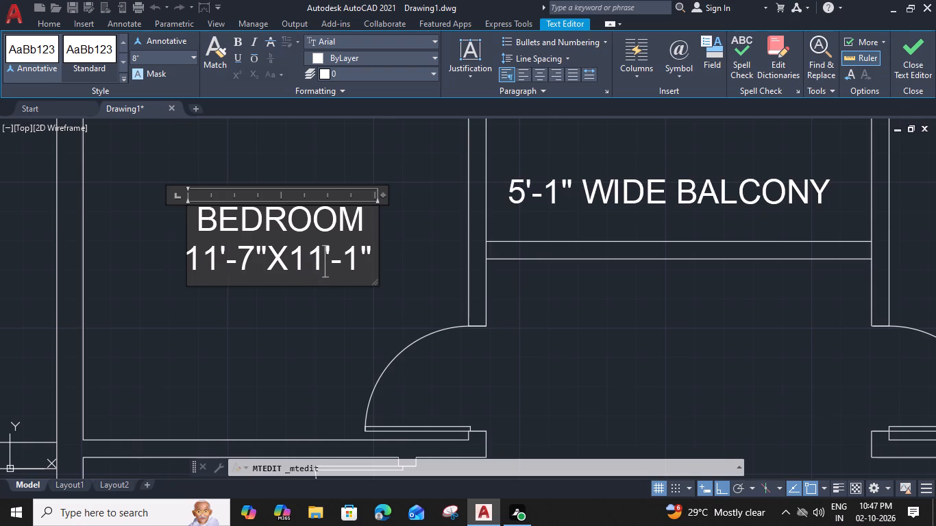
{"action": "left_click", "coordinate": [354, 268]}
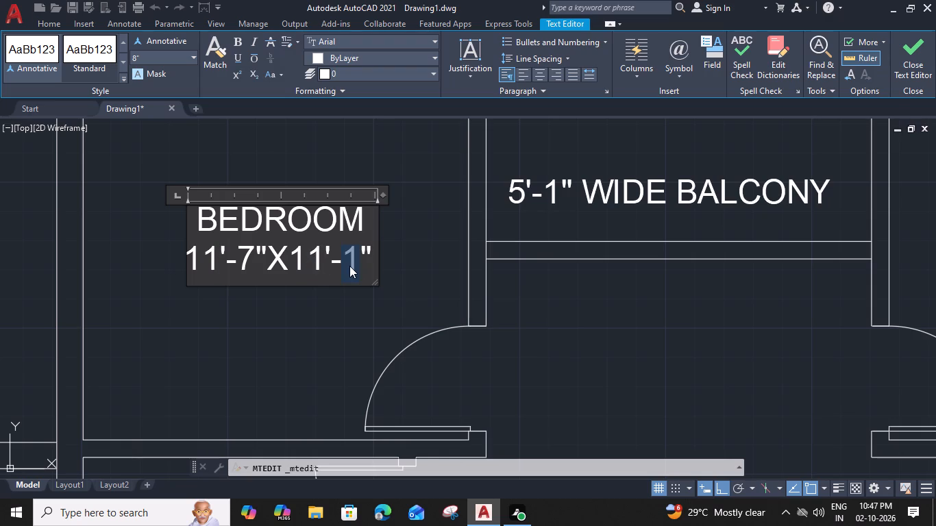
{"action": "key", "text": "0"}
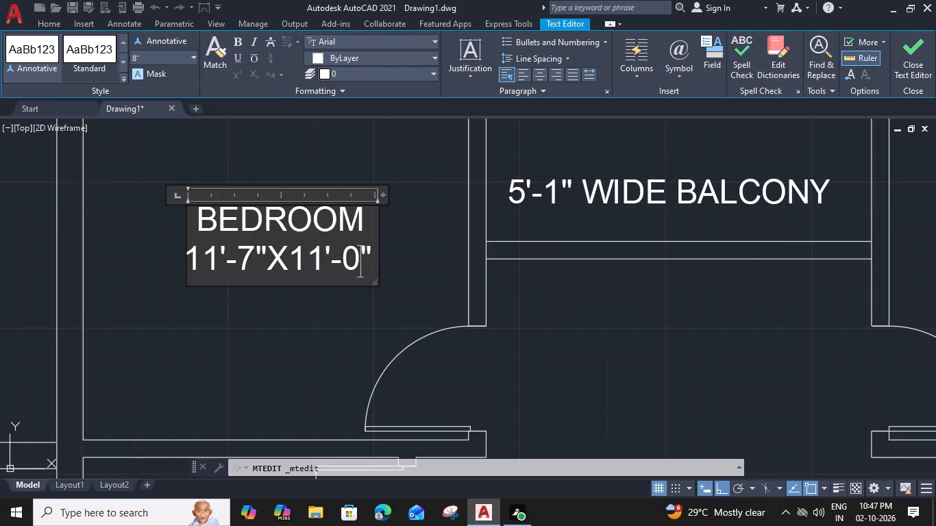
{"action": "left_click_drag", "start_coordinate": [254, 260], "coordinate": [245, 259]}
{"action": "left_click_drag", "start_coordinate": [245, 259], "coordinate": [244, 259]}
{"action": "key", "text": "0"}
{"action": "left_click", "coordinate": [412, 253]}
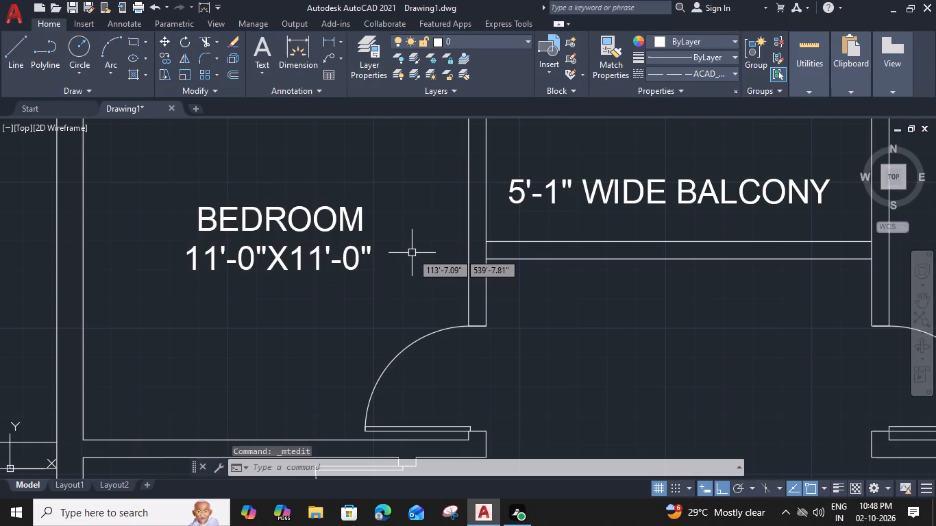
Change the dimensions in the other copied BEDROOM label, on the opposite side of the same 5'-1" wide balcony, to 11'-4"X11'-0".
{"action": "scroll", "coordinate": [447, 290], "scroll_direction": "down", "scroll_amount": 2}
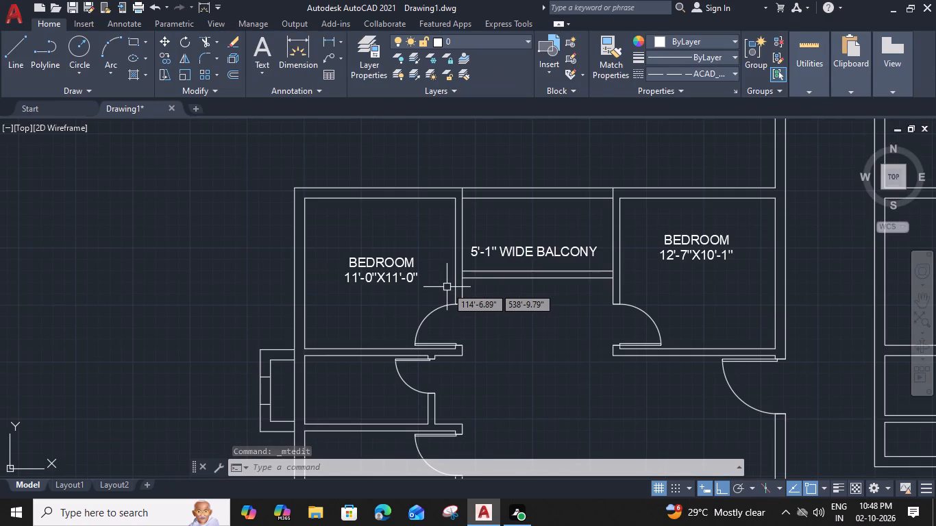
{"action": "middle_click_drag", "start_coordinate": [554, 281], "coordinate": [358, 275]}
{"action": "double_click", "coordinate": [488, 249]}
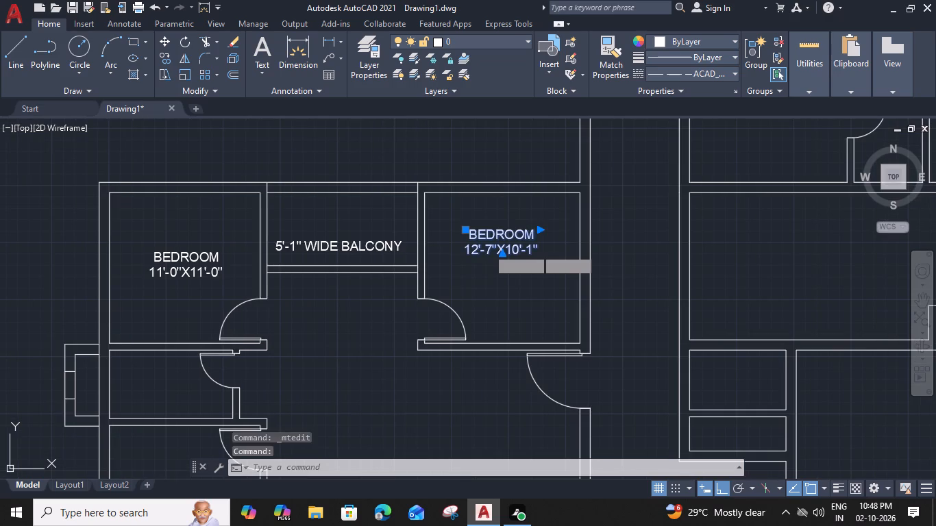
{"action": "scroll", "coordinate": [491, 251], "scroll_direction": "up", "scroll_amount": 2}
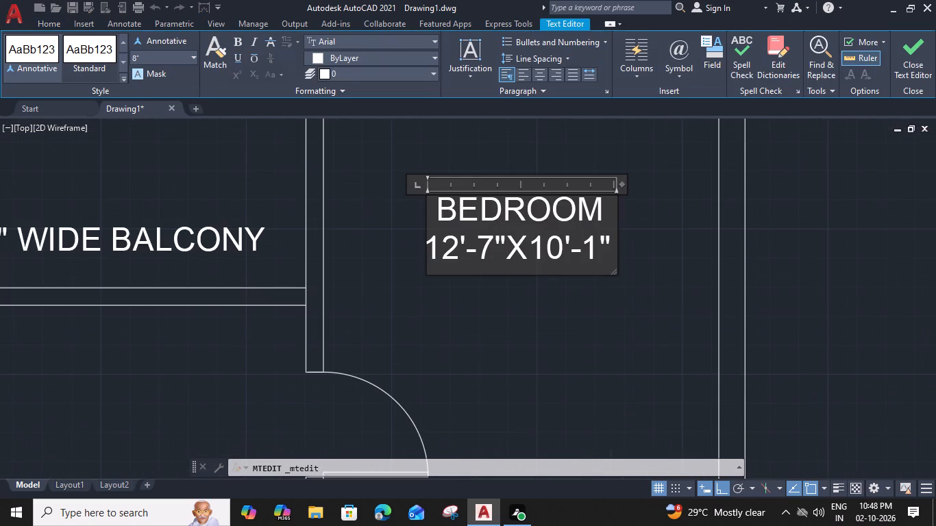
{"action": "left_click_drag", "start_coordinate": [452, 257], "coordinate": [446, 257]}
{"action": "key", "text": "1"}
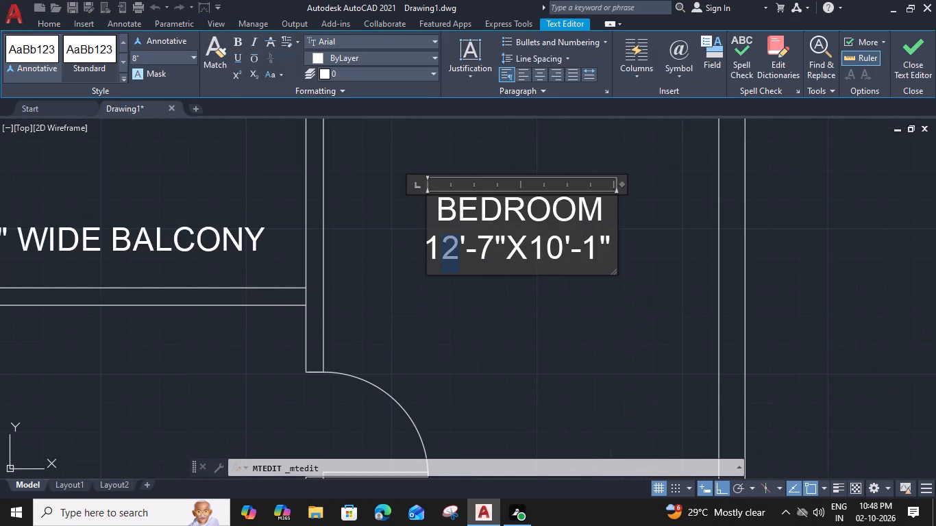
{"action": "left_click", "coordinate": [485, 251]}
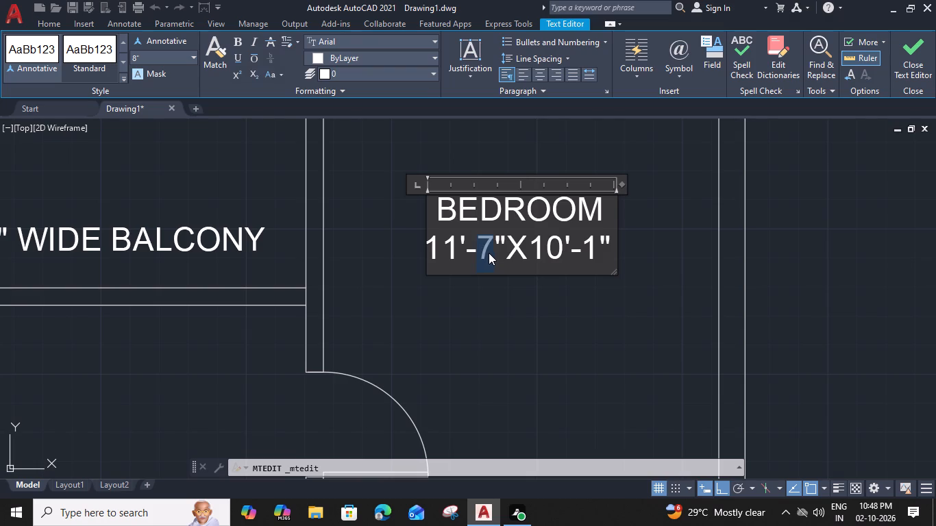
{"action": "key", "text": "4"}
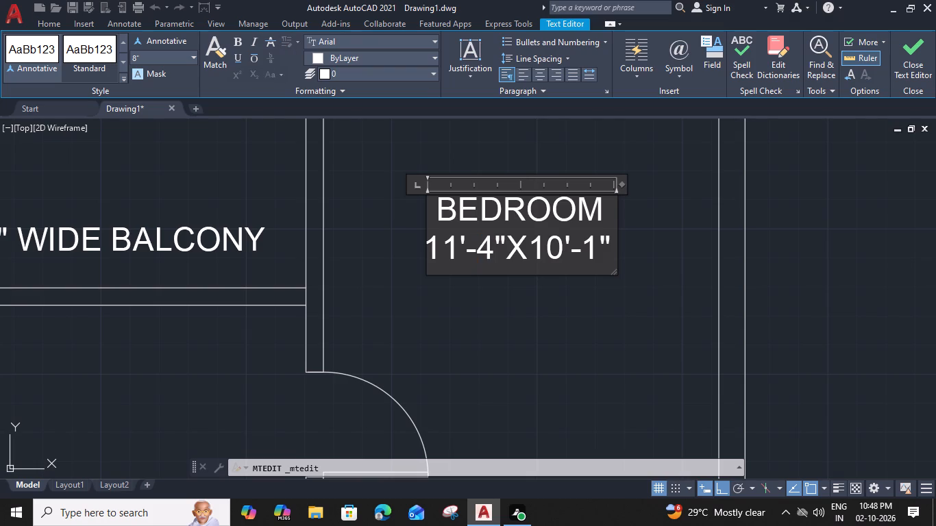
{"action": "left_click_drag", "start_coordinate": [564, 246], "coordinate": [552, 243]}
{"action": "key", "text": "1"}
{"action": "left_click", "coordinate": [592, 253]}
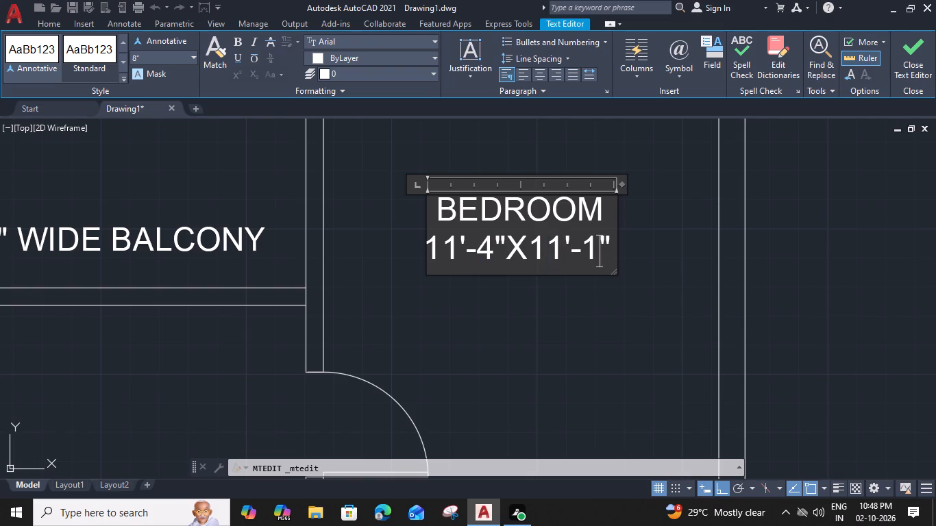
{"action": "key", "text": "0"}
{"action": "left_click", "coordinate": [636, 342]}
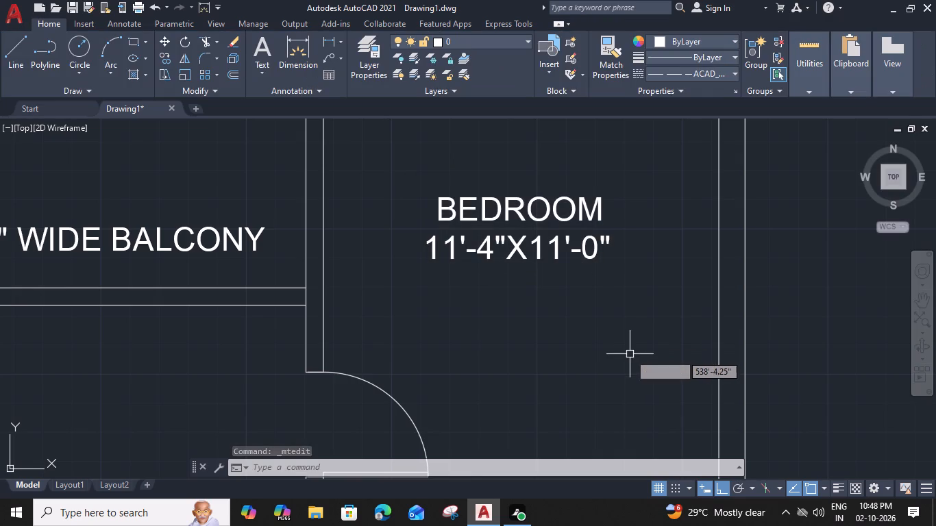
{"action": "scroll", "coordinate": [471, 343], "scroll_direction": "down", "scroll_amount": 2}
{"action": "middle_click_drag", "start_coordinate": [416, 365], "coordinate": [470, 342]}
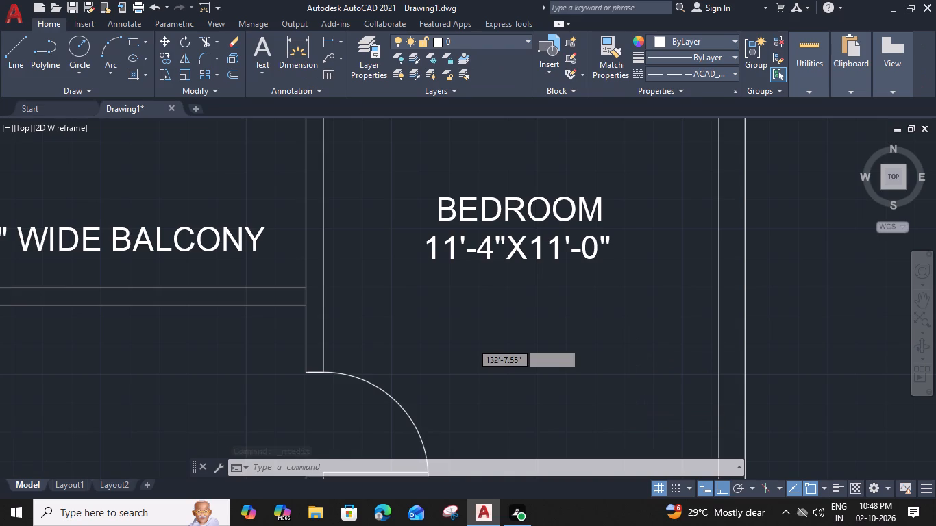
{"action": "middle_click_drag", "start_coordinate": [470, 342], "coordinate": [589, 282]}
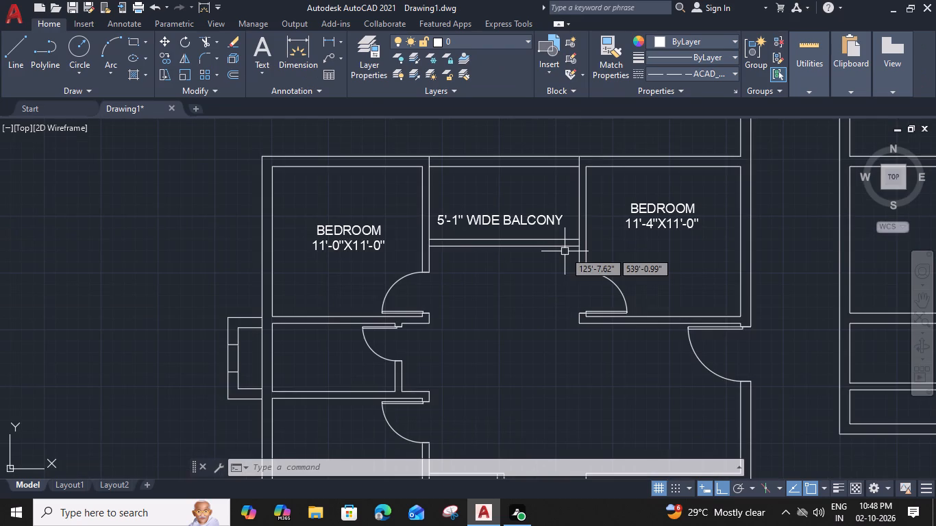
Move the BEDROOM 11'-4"X11'-0" label slightly downward within its room, away from the outer wall.
{"action": "middle_click_drag", "start_coordinate": [544, 336], "coordinate": [508, 271]}
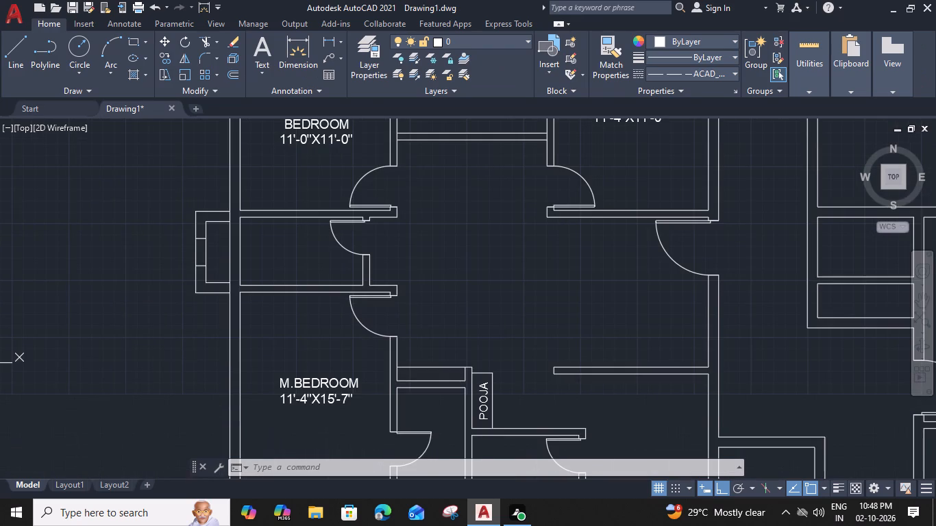
{"action": "left_click", "coordinate": [601, 155]}
{"action": "type", "text": "M"}
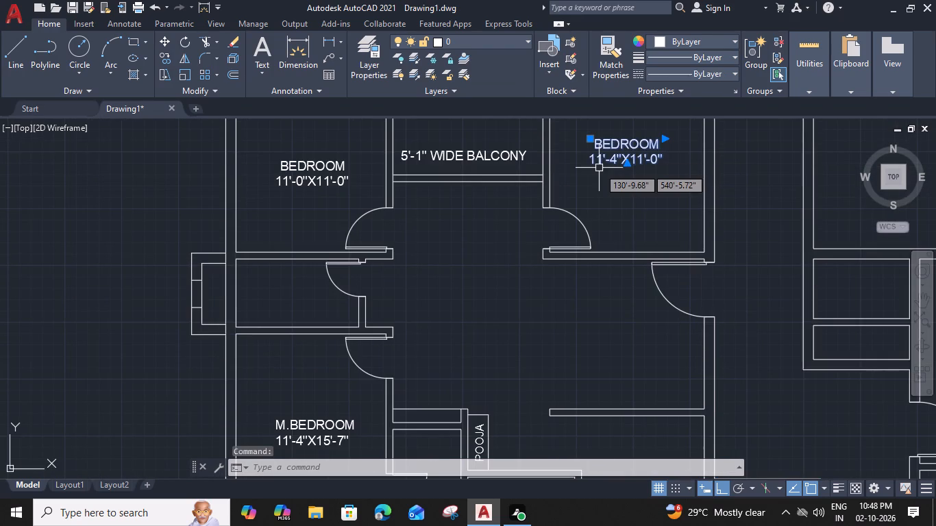
{"action": "key", "text": "space"}
{"action": "left_click", "coordinate": [591, 165]}
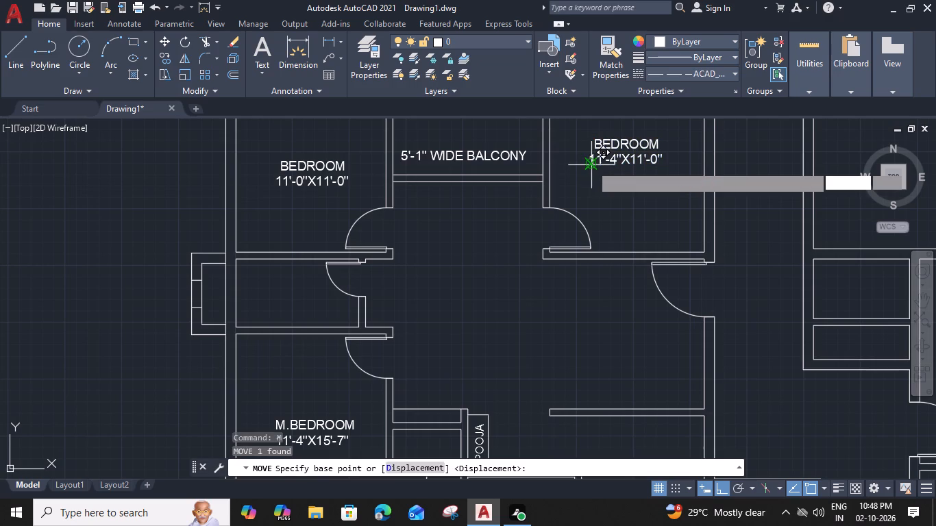
{"action": "left_click", "coordinate": [591, 177]}
Copy the TOILET 8'-6"X5'-0" label into the adjoining unit's small room between the 11'-0"X11'-0" bedroom and the master bedroom.
{"action": "scroll", "coordinate": [595, 203], "scroll_direction": "down", "scroll_amount": 1}
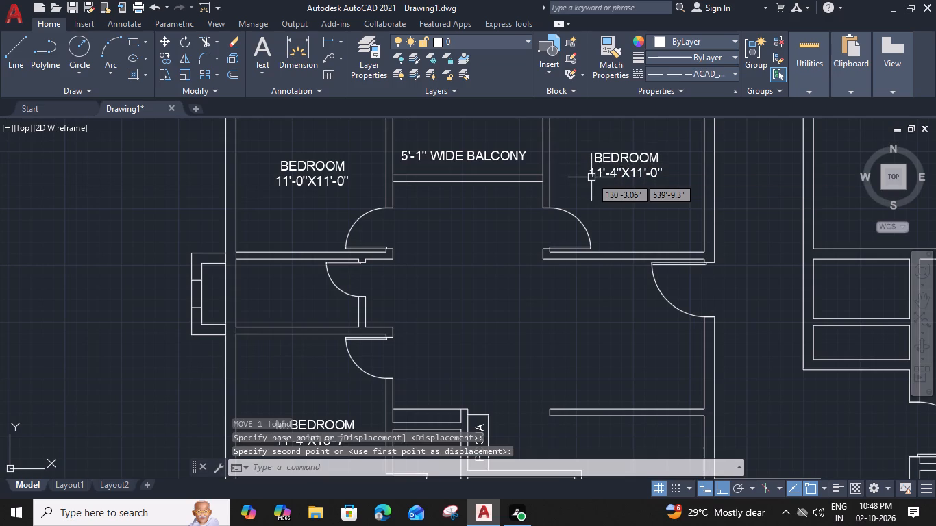
{"action": "middle_click_drag", "start_coordinate": [586, 249], "coordinate": [633, 174]}
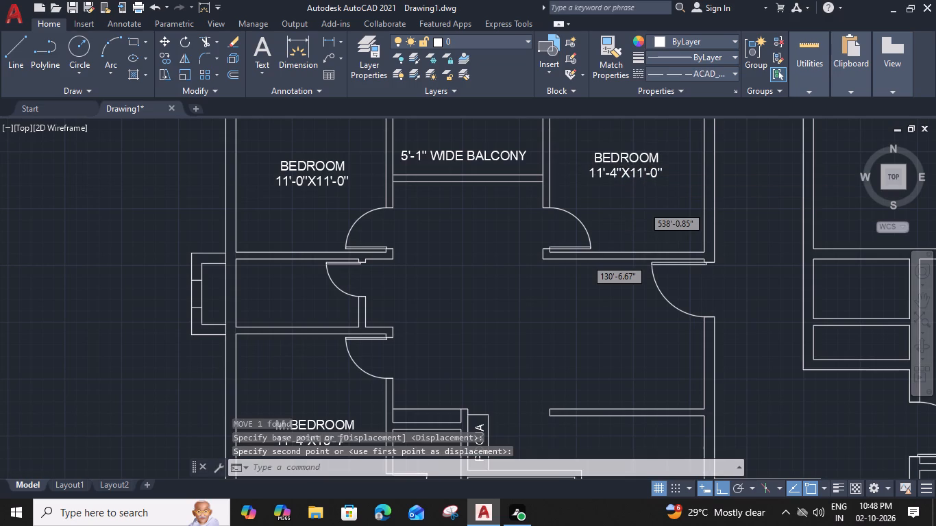
{"action": "middle_click_drag", "start_coordinate": [341, 377], "coordinate": [404, 229]}
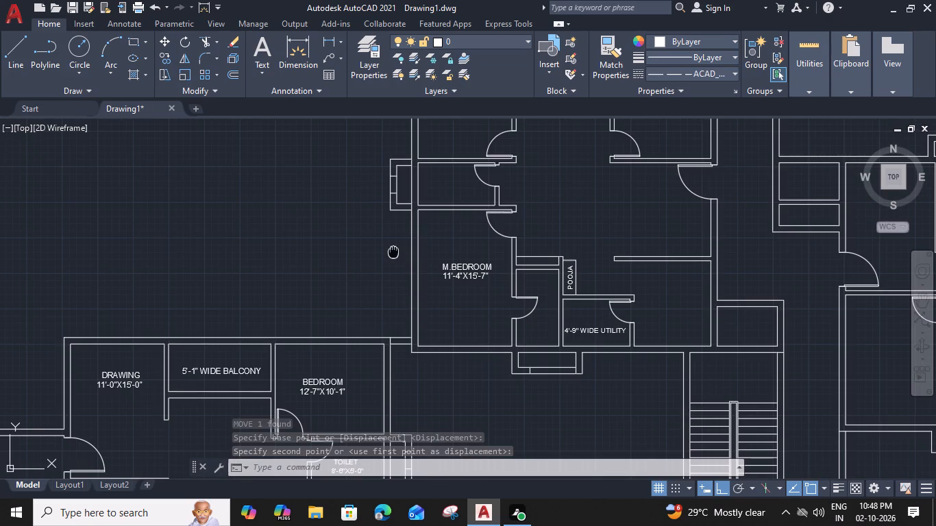
{"action": "left_click", "coordinate": [397, 319]}
{"action": "type", "text": "CO"}
{"action": "key", "text": "space"}
{"action": "scroll", "coordinate": [380, 335], "scroll_direction": "up", "scroll_amount": 2}
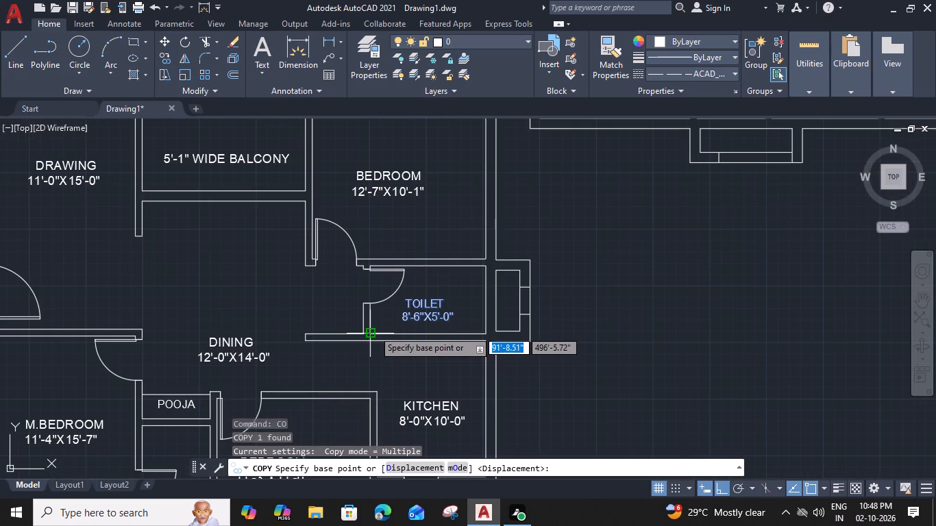
{"action": "left_click", "coordinate": [369, 318]}
{"action": "scroll", "coordinate": [369, 316], "scroll_direction": "down", "scroll_amount": 2}
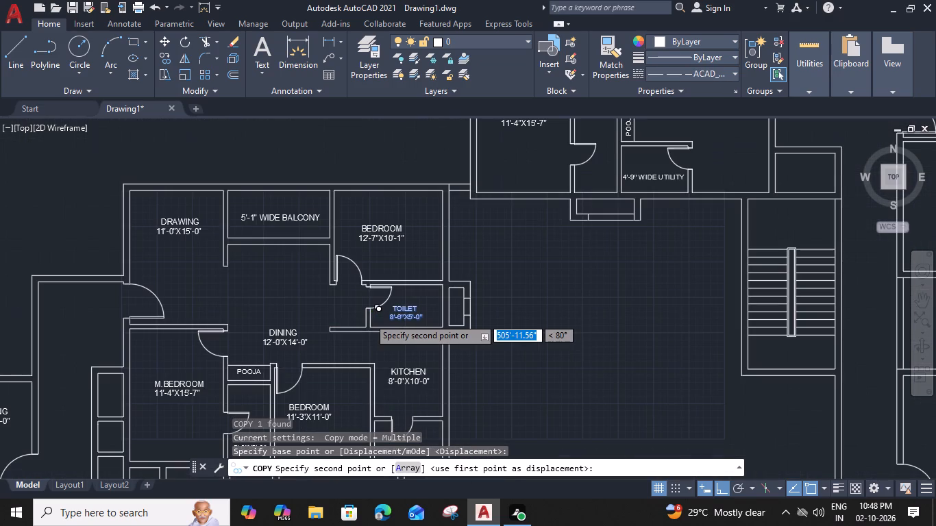
{"action": "middle_click_drag", "start_coordinate": [465, 268], "coordinate": [466, 312]}
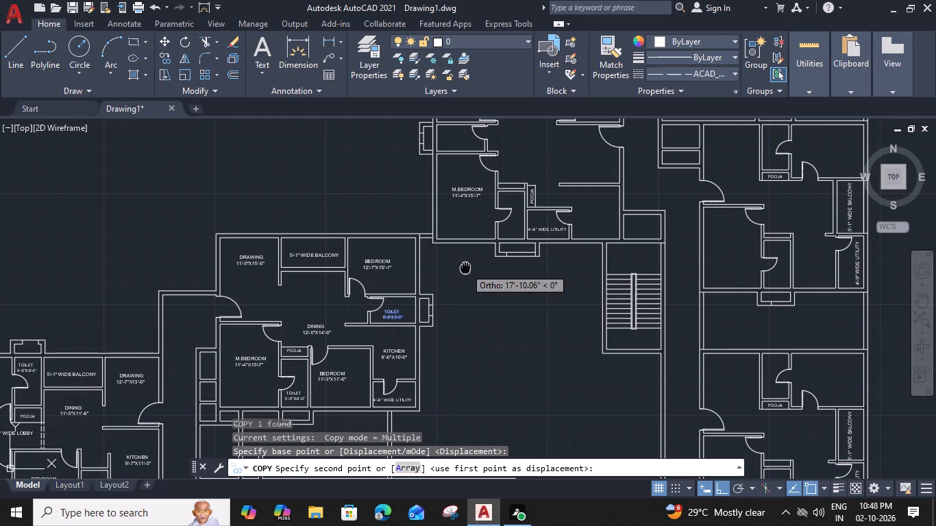
{"action": "scroll", "coordinate": [452, 205], "scroll_direction": "up", "scroll_amount": 2}
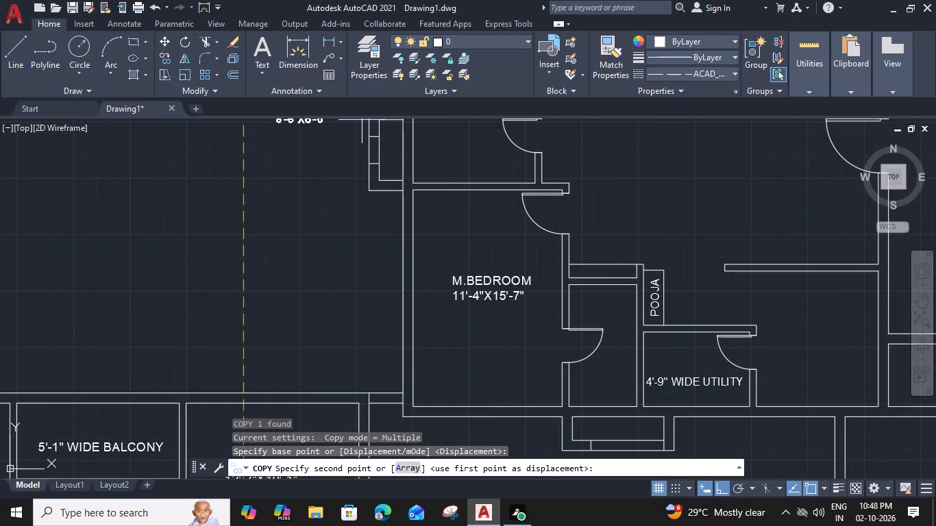
{"action": "left_click", "coordinate": [412, 150]}
{"action": "scroll", "coordinate": [415, 158], "scroll_direction": "down", "scroll_amount": 2}
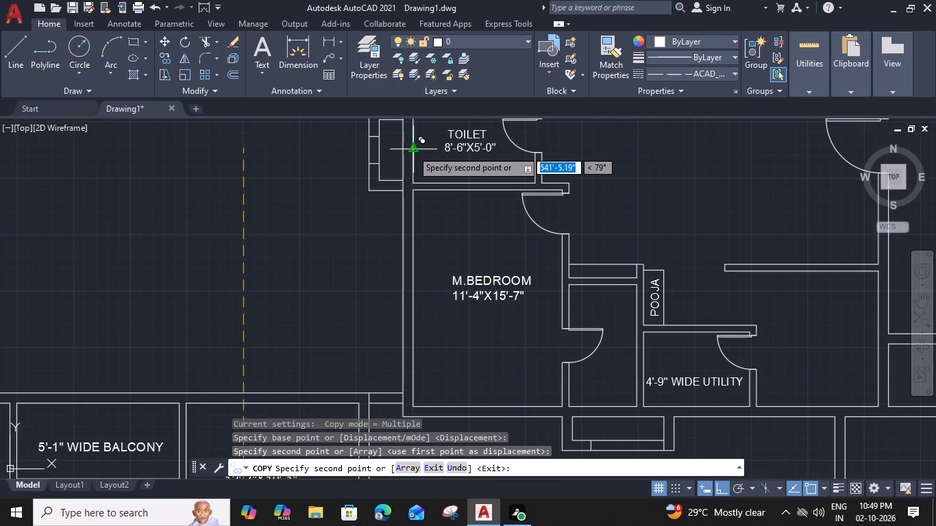
{"action": "key", "text": "Escape"}
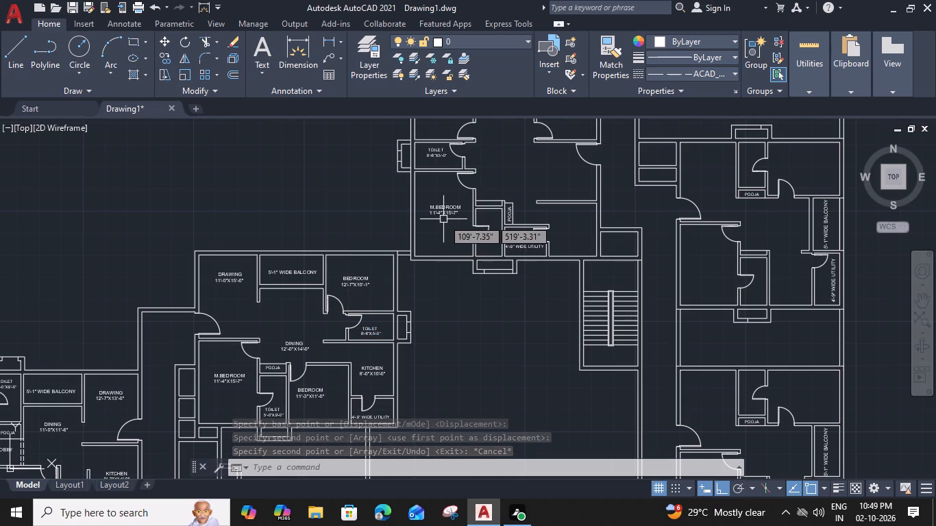
Change the dimensions in the copied TOILET label above the master bedroom to 9'-0"X5'-0".
{"action": "middle_click_drag", "start_coordinate": [428, 210], "coordinate": [419, 279]}
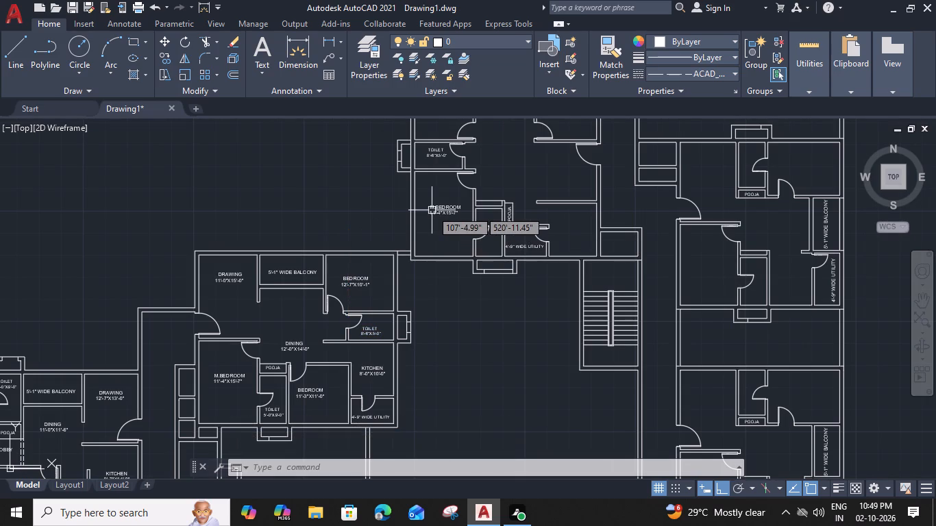
{"action": "middle_click_drag", "start_coordinate": [419, 279], "coordinate": [419, 284]}
{"action": "scroll", "coordinate": [430, 225], "scroll_direction": "up", "scroll_amount": 3}
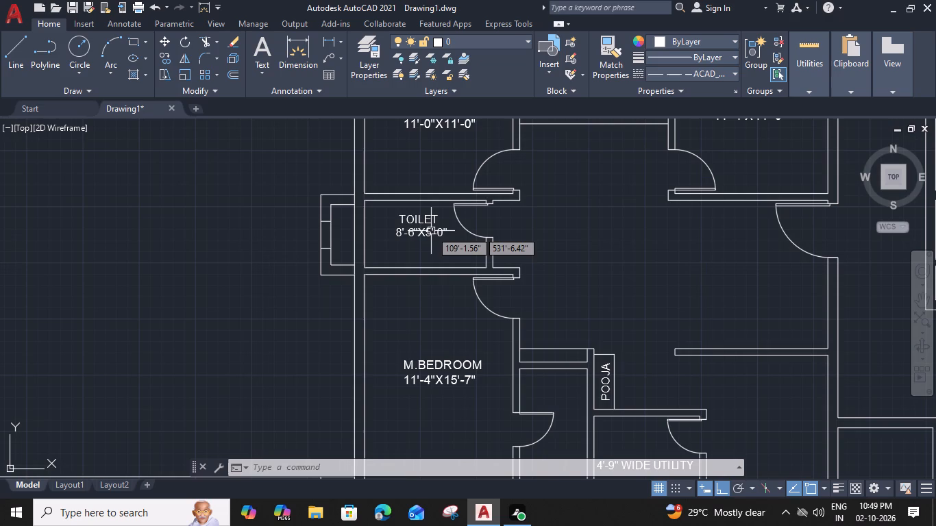
{"action": "double_click", "coordinate": [426, 231]}
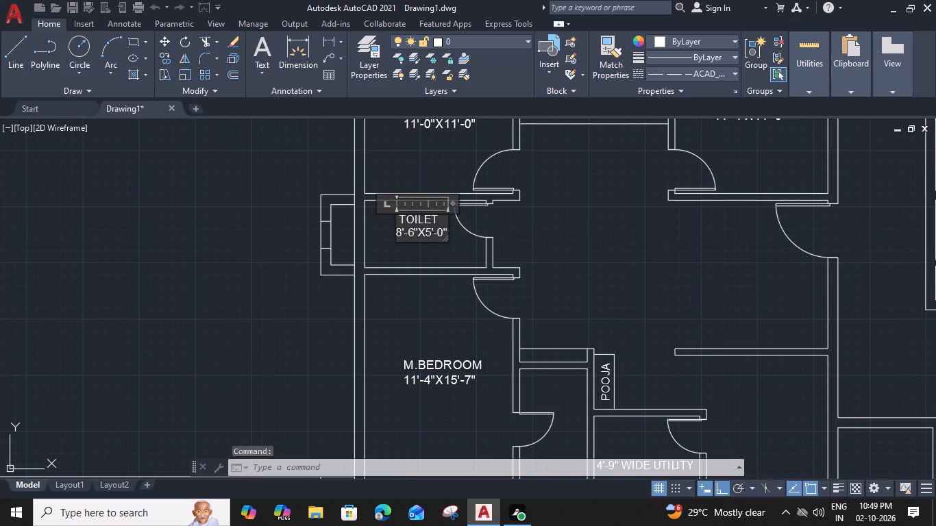
{"action": "scroll", "coordinate": [402, 234], "scroll_direction": "up", "scroll_amount": 2}
{"action": "left_click_drag", "start_coordinate": [399, 231], "coordinate": [390, 231]}
{"action": "key", "text": "9"}
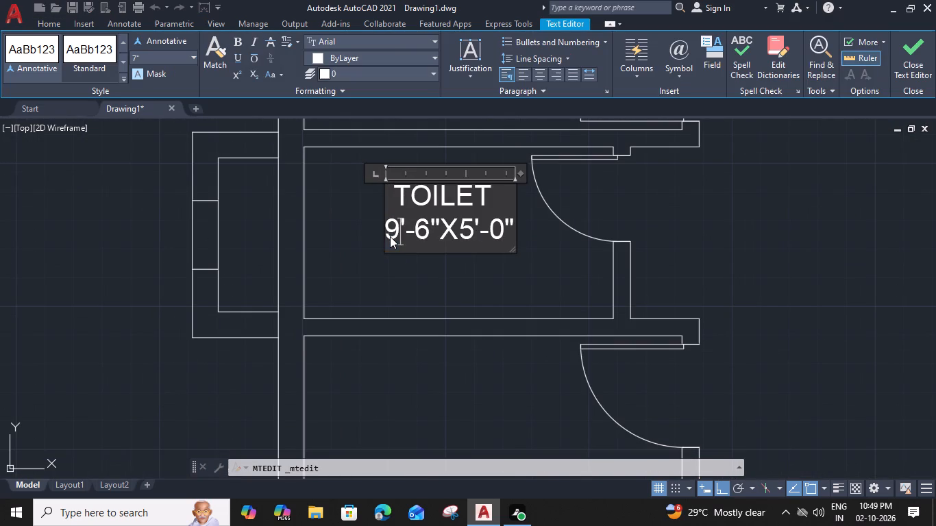
{"action": "left_click", "coordinate": [424, 236]}
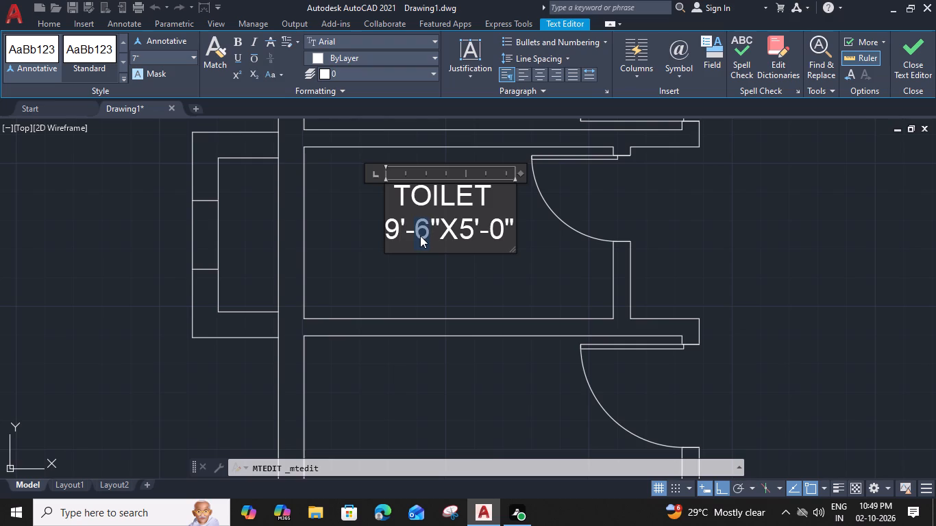
{"action": "key", "text": "0"}
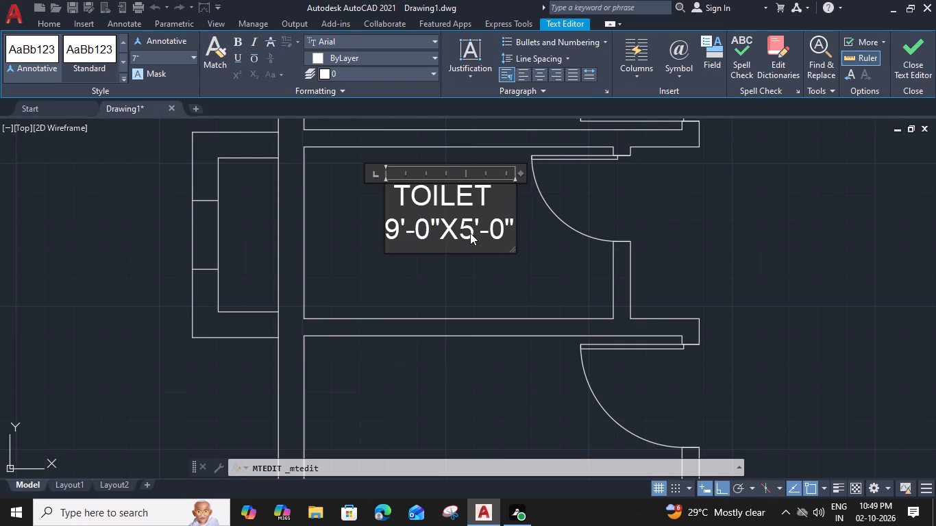
{"action": "left_click", "coordinate": [470, 284]}
Copy the TOILET 5'-0"X9'-0" label into the adjoining unit's narrow room between its master bedroom and 4'-9" wide utility.
{"action": "scroll", "coordinate": [470, 284], "scroll_direction": "down", "scroll_amount": 5}
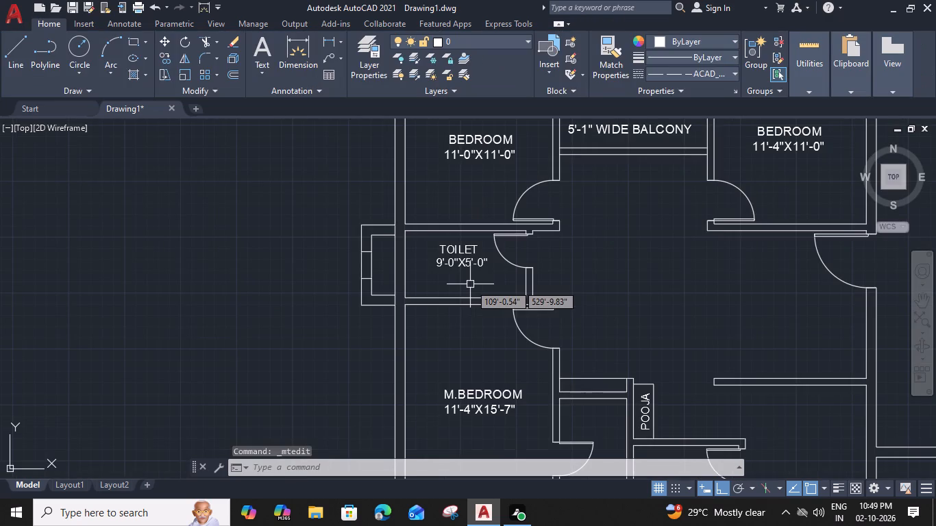
{"action": "middle_click_drag", "start_coordinate": [469, 283], "coordinate": [463, 231]}
{"action": "scroll", "coordinate": [484, 338], "scroll_direction": "down", "scroll_amount": 1}
{"action": "middle_click_drag", "start_coordinate": [483, 327], "coordinate": [465, 223]}
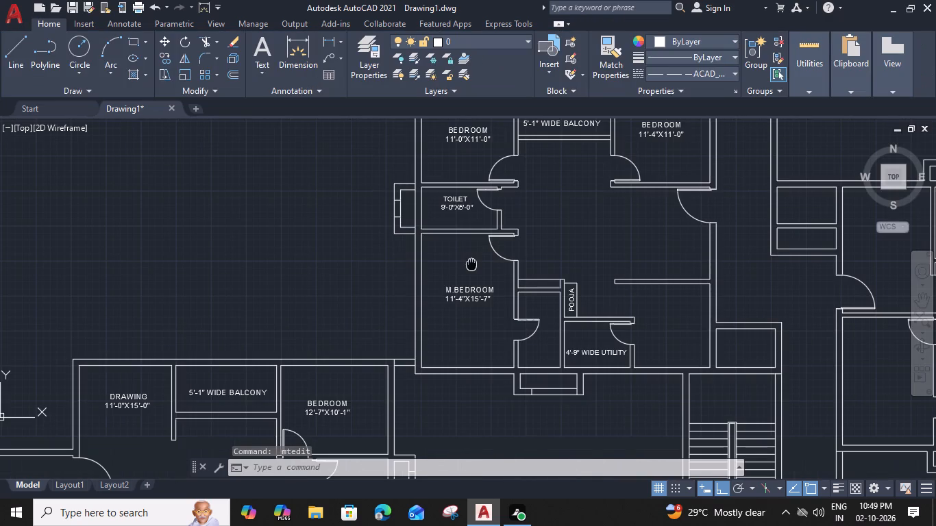
{"action": "middle_click_drag", "start_coordinate": [465, 223], "coordinate": [465, 221]}
{"action": "scroll", "coordinate": [469, 314], "scroll_direction": "down", "scroll_amount": 1}
{"action": "middle_click_drag", "start_coordinate": [457, 321], "coordinate": [469, 317]}
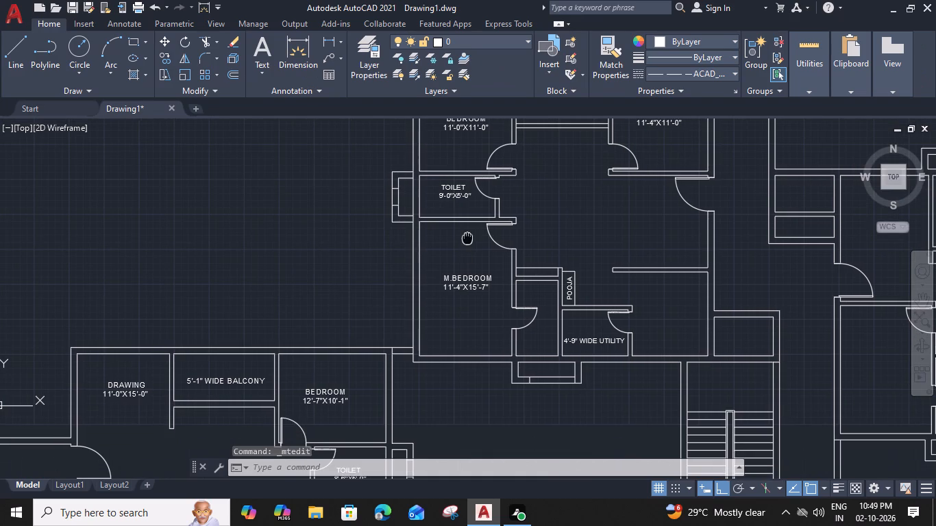
{"action": "middle_click_drag", "start_coordinate": [469, 317], "coordinate": [456, 219]}
{"action": "scroll", "coordinate": [268, 378], "scroll_direction": "up", "scroll_amount": 2}
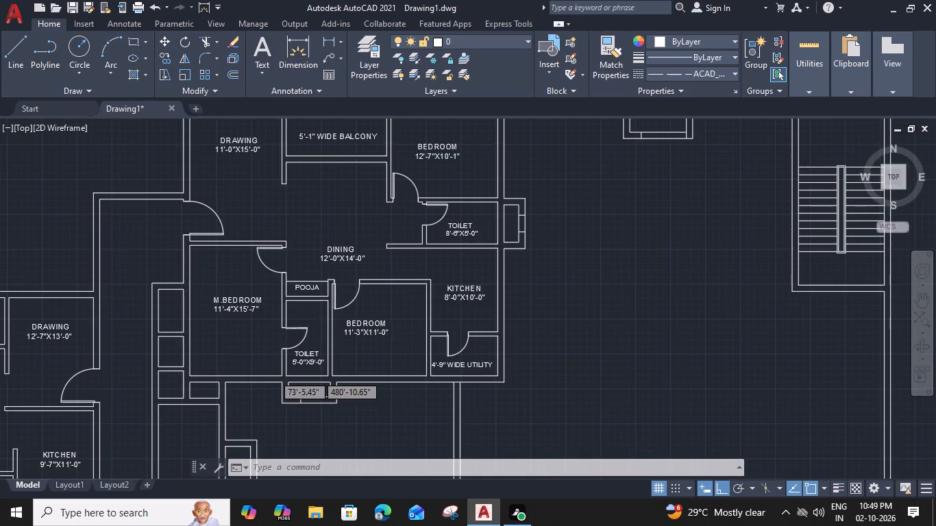
{"action": "scroll", "coordinate": [274, 371], "scroll_direction": "up", "scroll_amount": 1}
{"action": "left_click", "coordinate": [343, 338]}
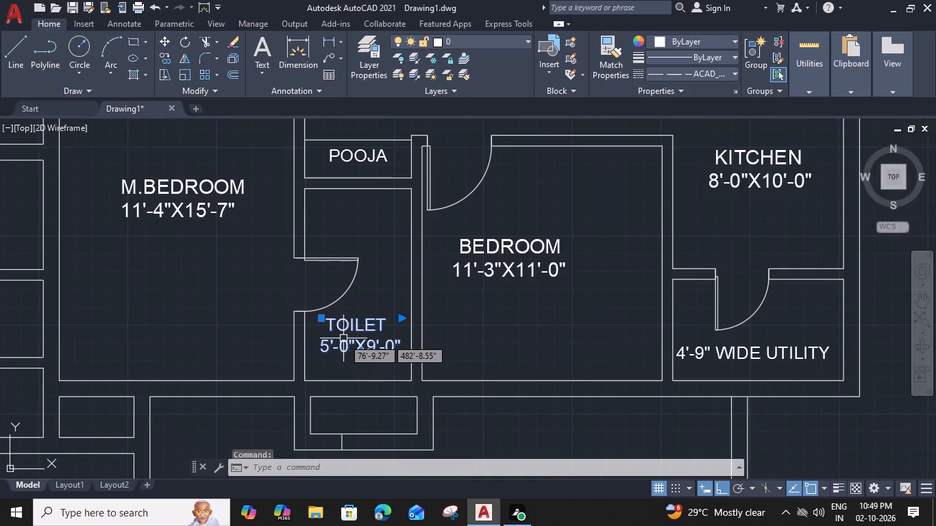
{"action": "type", "text": "CO"}
{"action": "key", "text": "space"}
{"action": "left_click", "coordinate": [354, 380]}
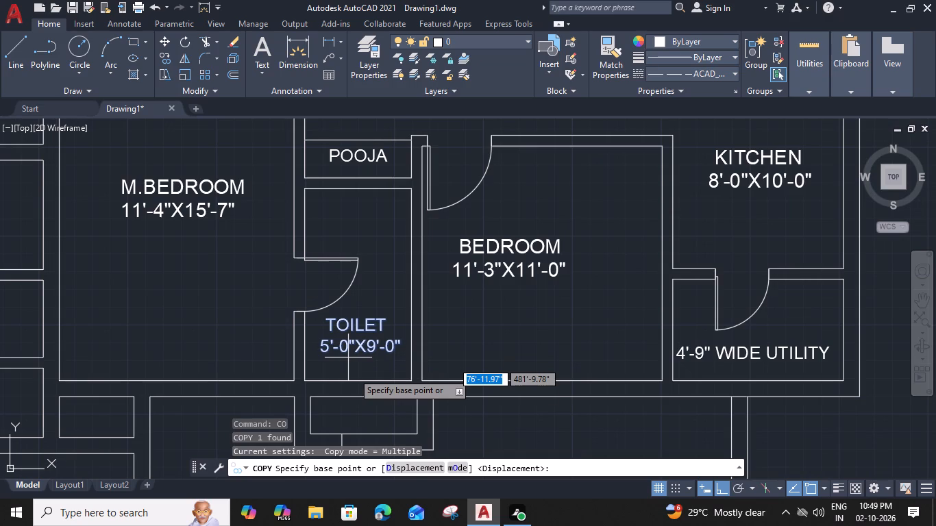
{"action": "scroll", "coordinate": [355, 371], "scroll_direction": "down", "scroll_amount": 2}
{"action": "scroll", "coordinate": [420, 301], "scroll_direction": "down", "scroll_amount": 2}
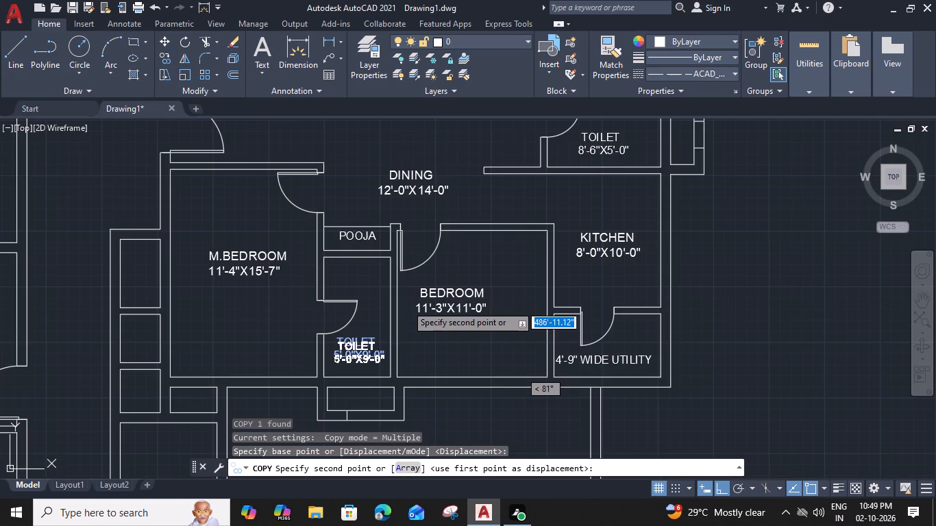
{"action": "middle_click_drag", "start_coordinate": [558, 255], "coordinate": [439, 353]}
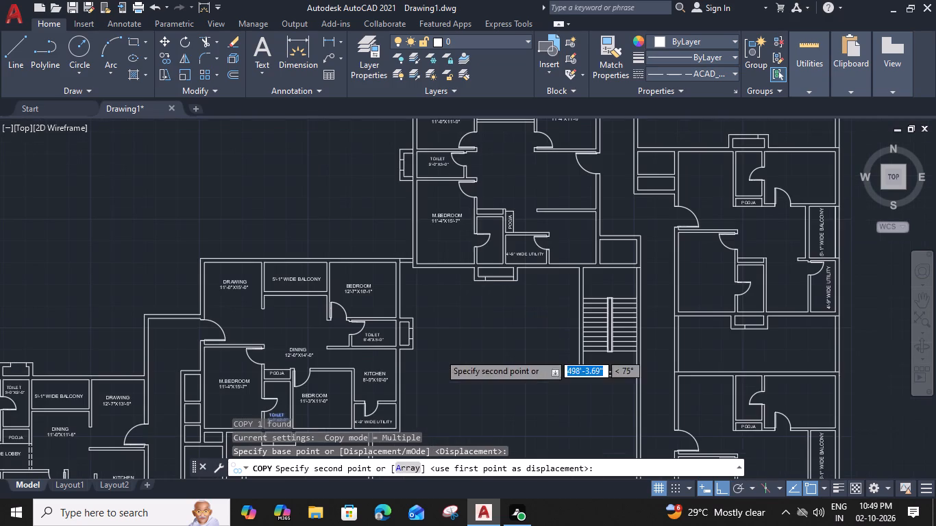
{"action": "scroll", "coordinate": [490, 262], "scroll_direction": "up", "scroll_amount": 3}
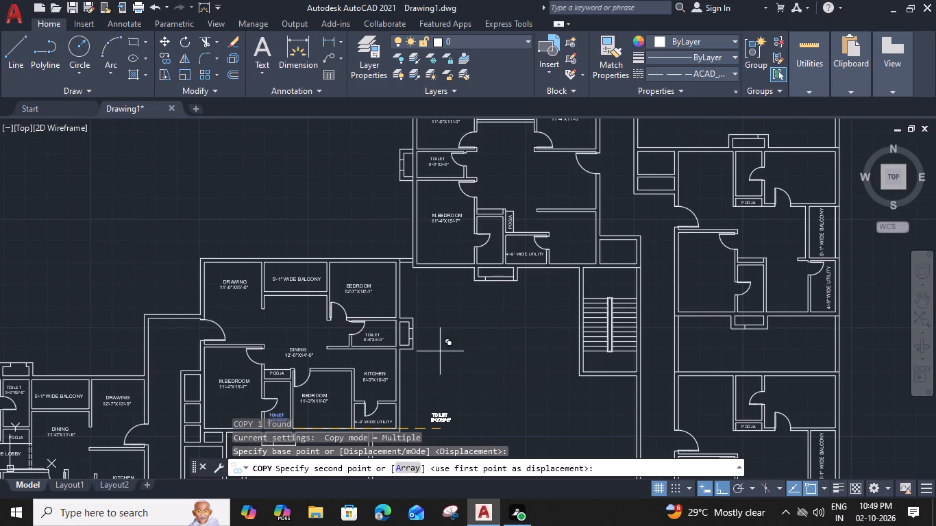
{"action": "left_click", "coordinate": [491, 266]}
{"action": "key", "text": "Escape"}
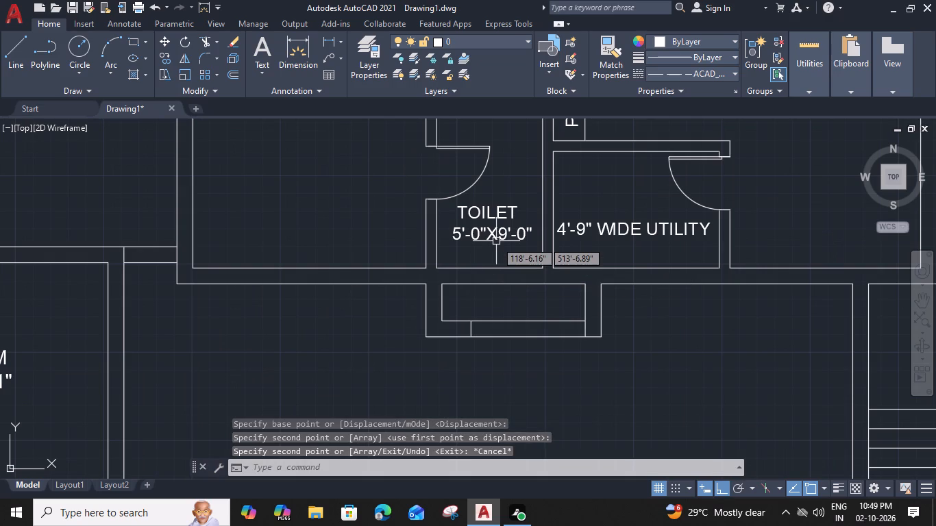
Copy the KITCHEN 8'-0"X10'-0" label into the adjoining unit's room beside the 4'-9" wide utility.
{"action": "scroll", "coordinate": [496, 242], "scroll_direction": "down", "scroll_amount": 2}
{"action": "middle_click_drag", "start_coordinate": [426, 312], "coordinate": [413, 201]}
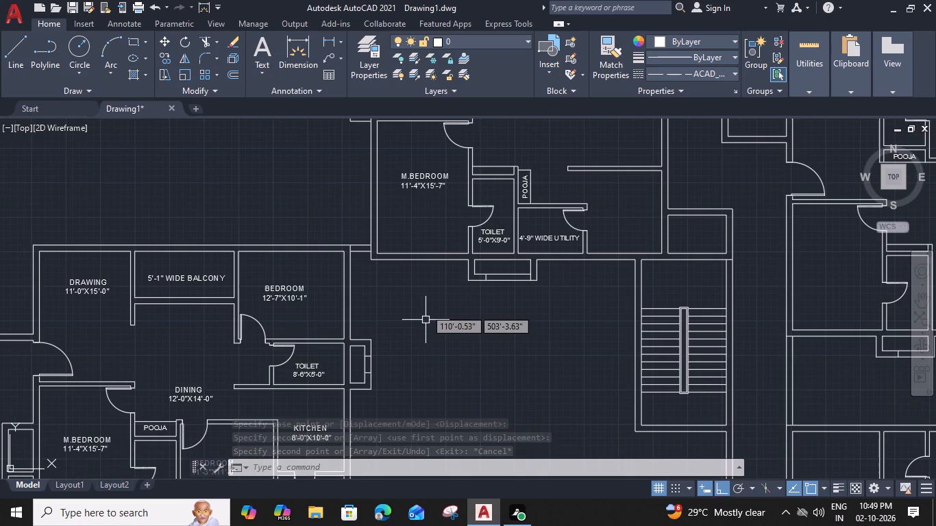
{"action": "left_click", "coordinate": [309, 328]}
{"action": "key", "text": "c"}
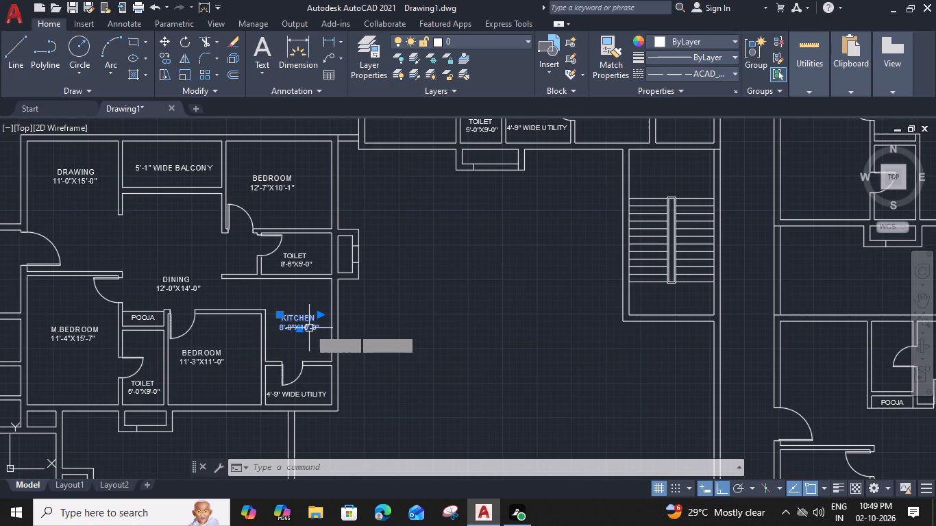
{"action": "type", "text": "O"}
{"action": "key", "text": "space"}
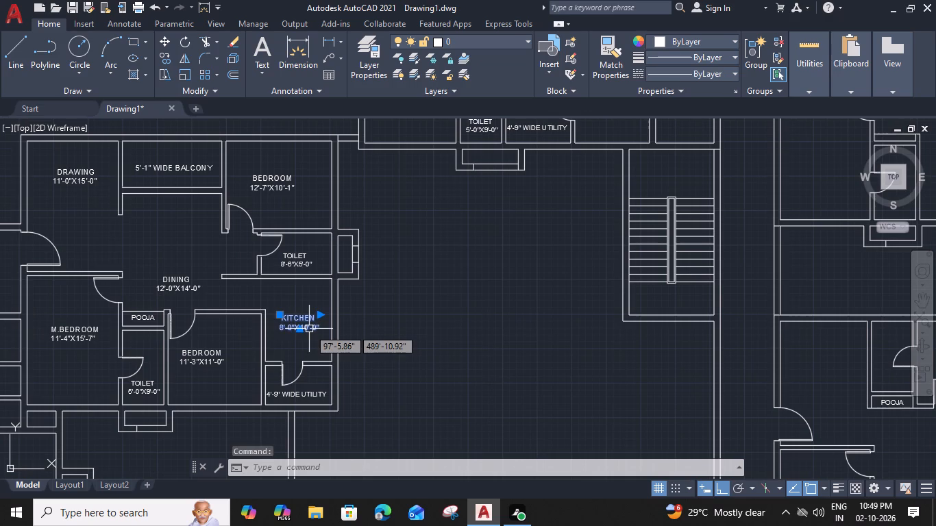
{"action": "left_click", "coordinate": [265, 331]}
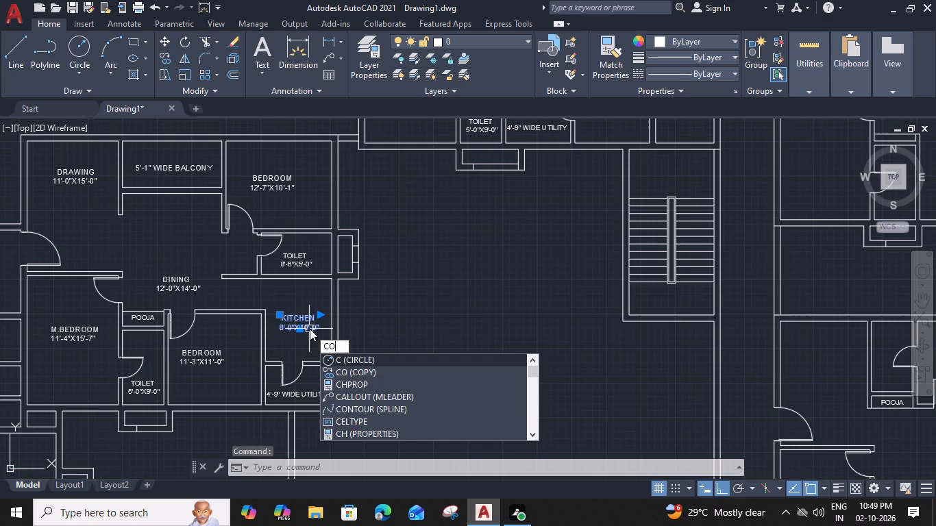
{"action": "middle_click_drag", "start_coordinate": [458, 257], "coordinate": [338, 456]}
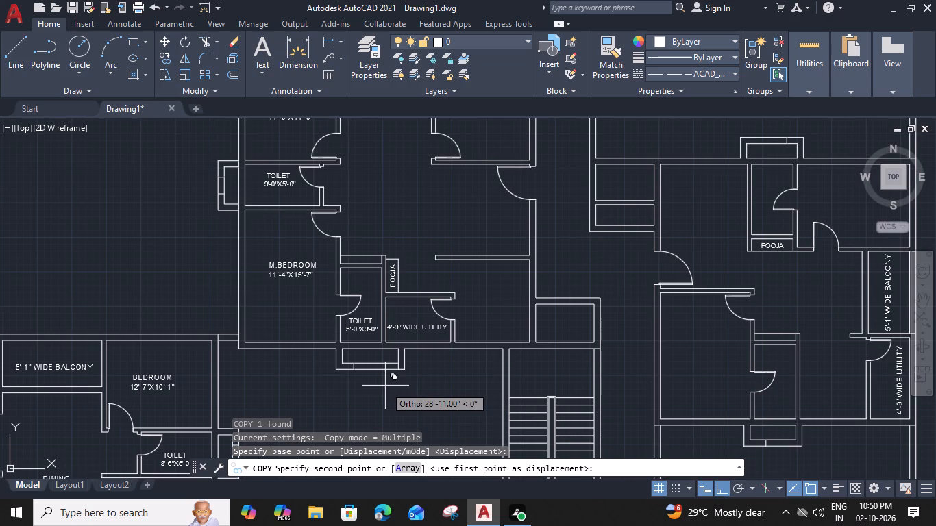
{"action": "left_click", "coordinate": [457, 301]}
{"action": "key", "text": "Escape"}
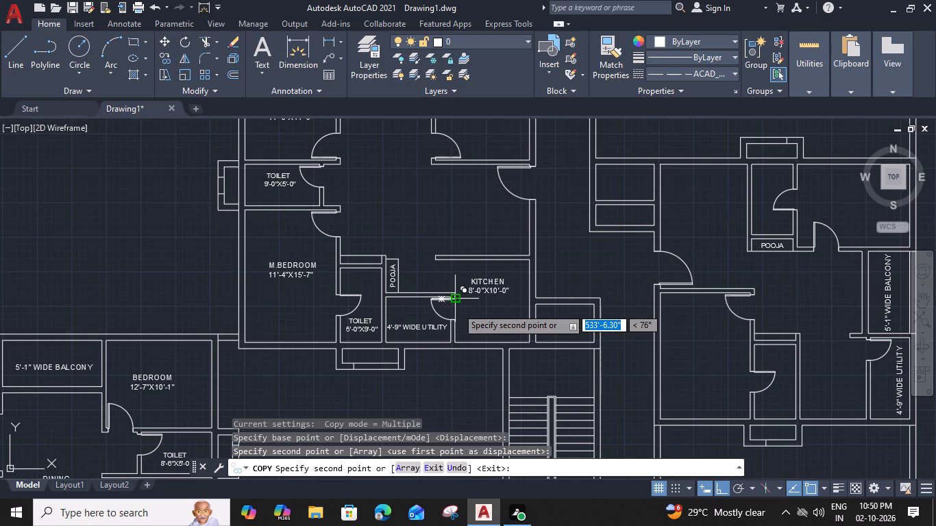
Change the dimensions in the copied KITCHEN label to 9'-0"X10'-0".
{"action": "double_click", "coordinate": [484, 290]}
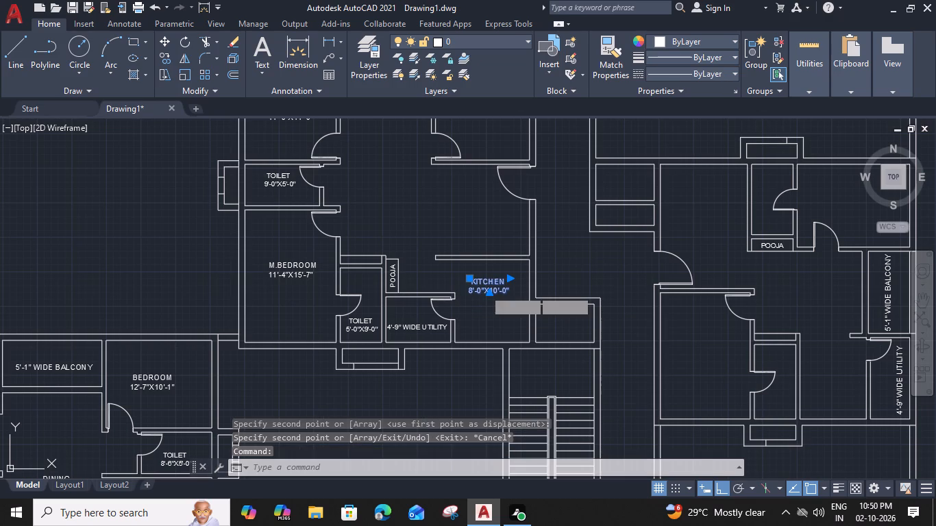
{"action": "scroll", "coordinate": [478, 295], "scroll_direction": "up", "scroll_amount": 6}
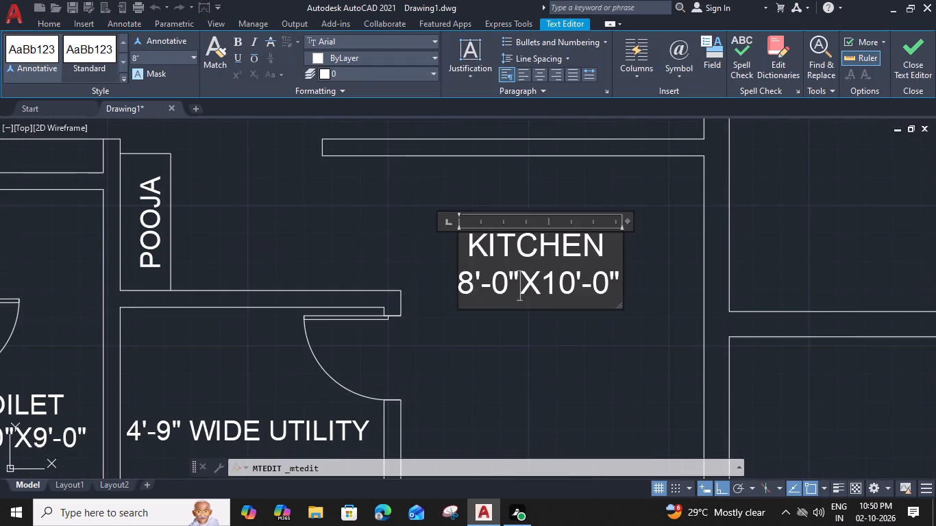
{"action": "left_click_drag", "start_coordinate": [469, 291], "coordinate": [459, 289]}
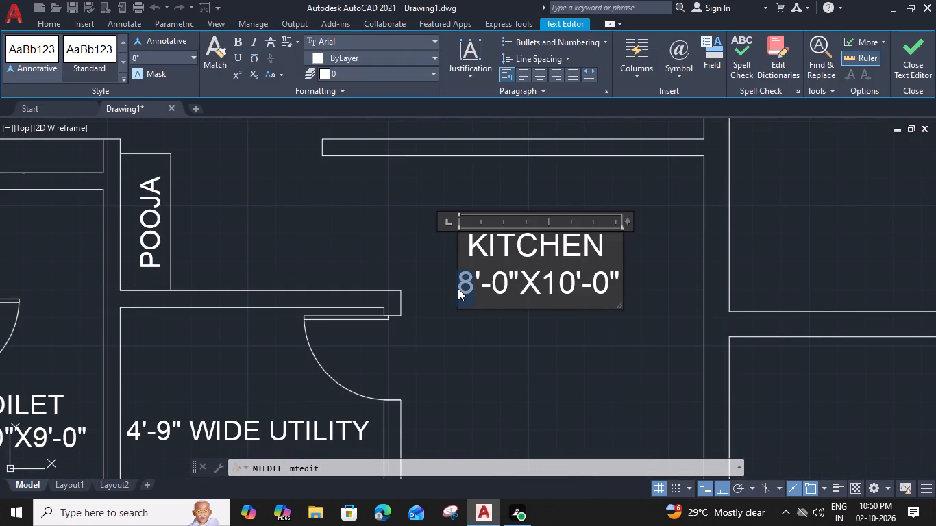
{"action": "key", "text": "9"}
{"action": "left_click", "coordinate": [480, 337]}
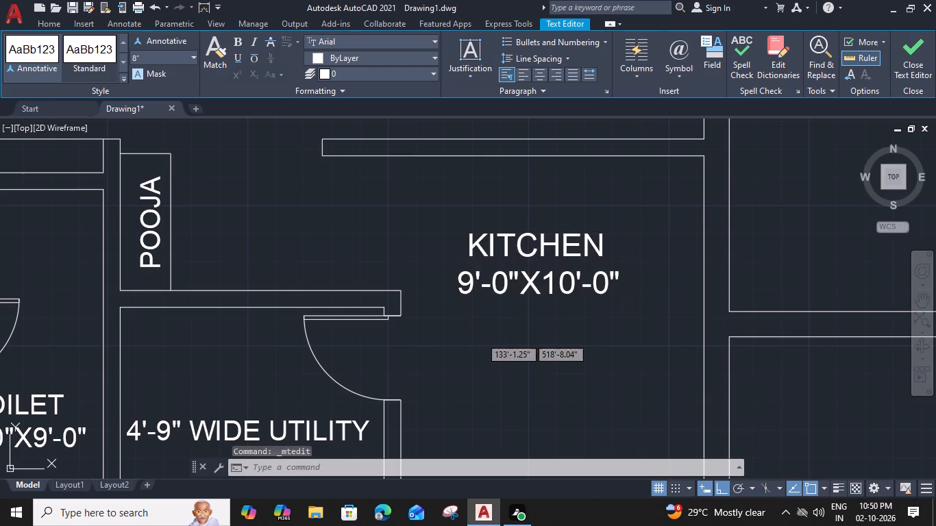
Copy the DRAWING 11'-0"X15'-0" label into the adjoining unit's open space above the 9'-0"X10'-0" kitchen, beside the entrance door.
{"action": "scroll", "coordinate": [480, 337], "scroll_direction": "down", "scroll_amount": 3}
{"action": "middle_click_drag", "start_coordinate": [478, 336], "coordinate": [406, 327]}
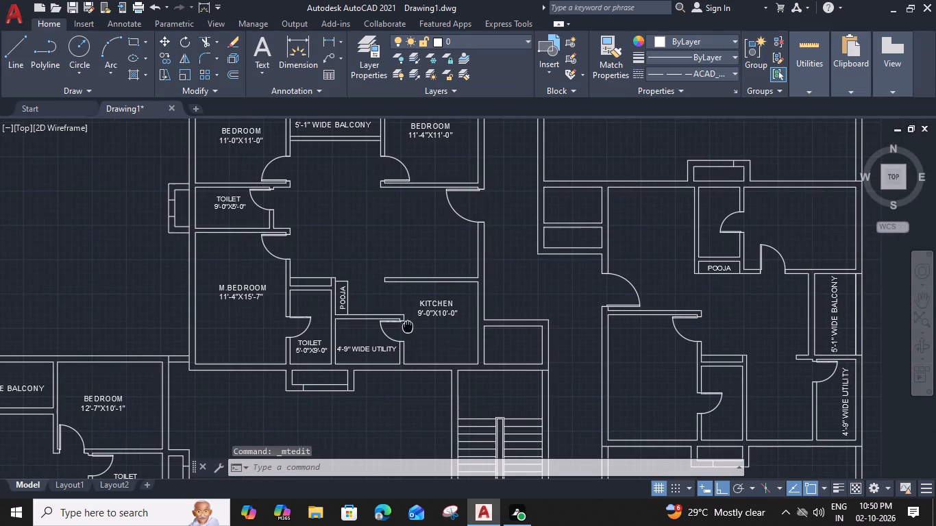
{"action": "middle_click_drag", "start_coordinate": [406, 327], "coordinate": [407, 328]}
{"action": "scroll", "coordinate": [400, 344], "scroll_direction": "down", "scroll_amount": 2}
{"action": "middle_click_drag", "start_coordinate": [385, 356], "coordinate": [407, 328]}
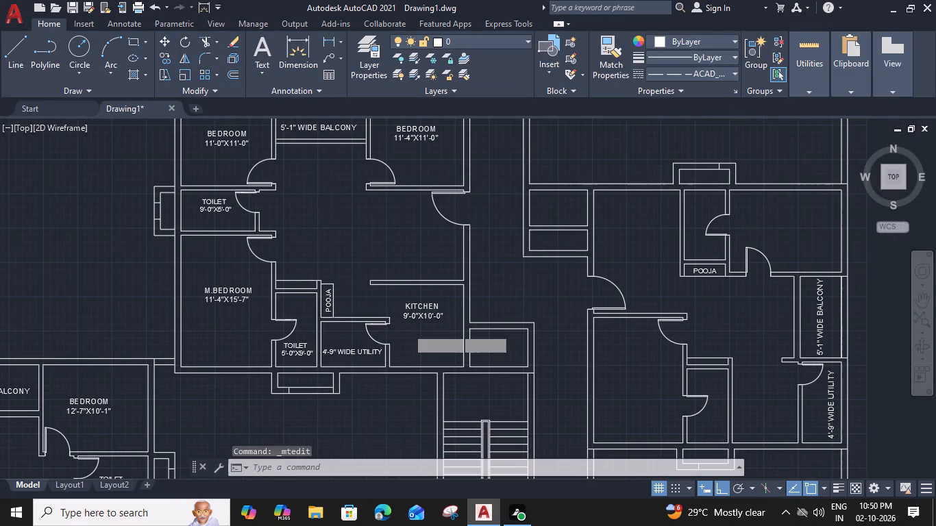
{"action": "middle_click_drag", "start_coordinate": [407, 328], "coordinate": [429, 253]}
{"action": "scroll", "coordinate": [311, 260], "scroll_direction": "up", "scroll_amount": 1}
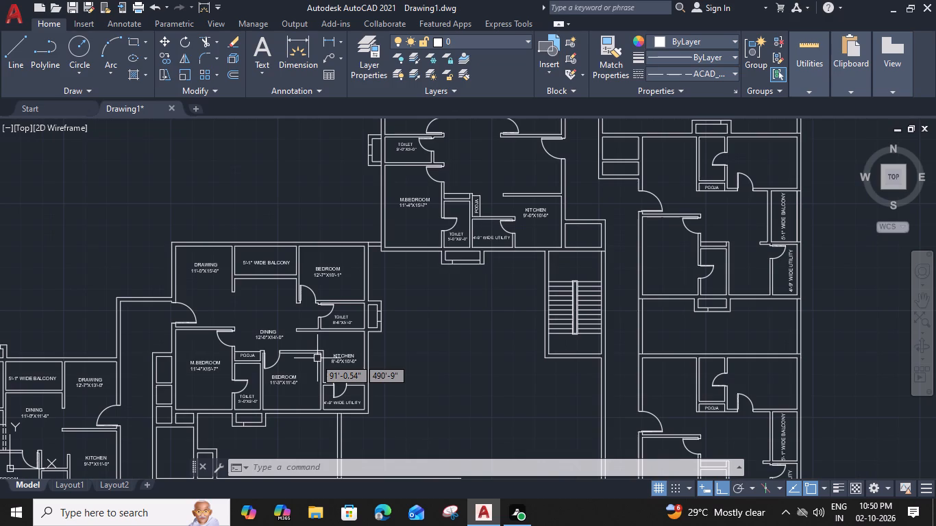
{"action": "left_click", "coordinate": [214, 266]}
{"action": "type", "text": "CO"}
{"action": "key", "text": "space"}
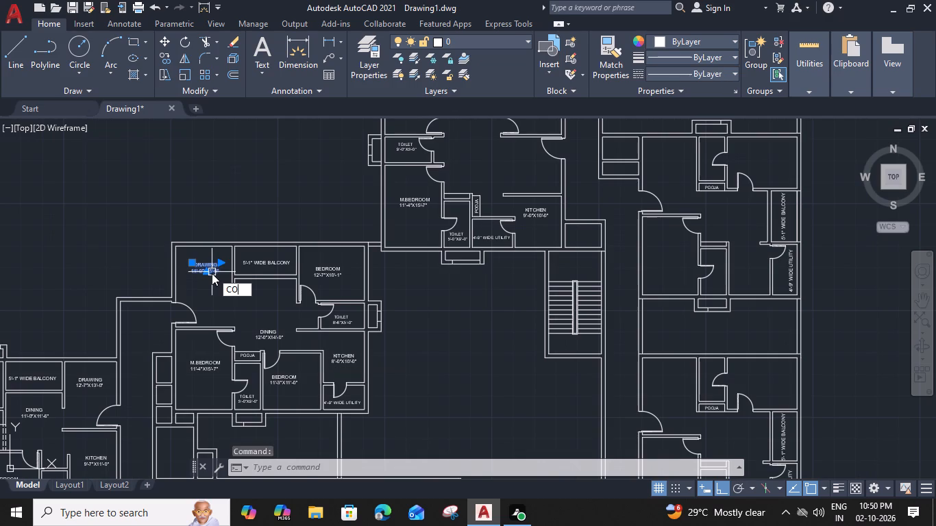
{"action": "scroll", "coordinate": [229, 271], "scroll_direction": "up", "scroll_amount": 3}
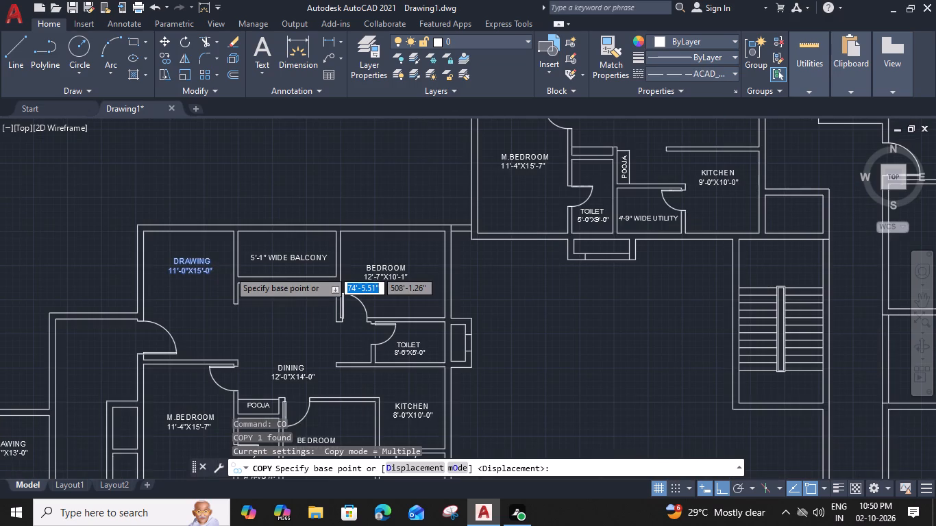
{"action": "left_click", "coordinate": [236, 265]}
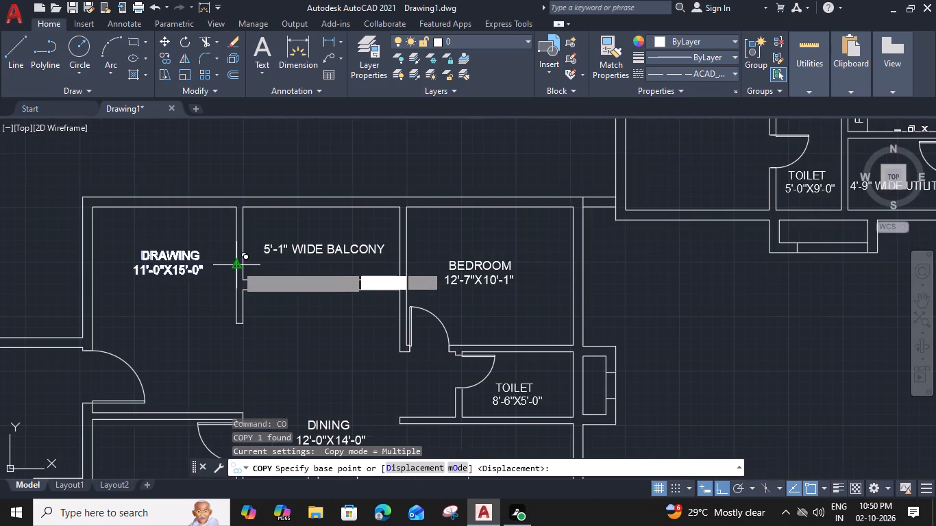
{"action": "scroll", "coordinate": [259, 269], "scroll_direction": "down", "scroll_amount": 1}
{"action": "middle_click_drag", "start_coordinate": [393, 239], "coordinate": [278, 271]}
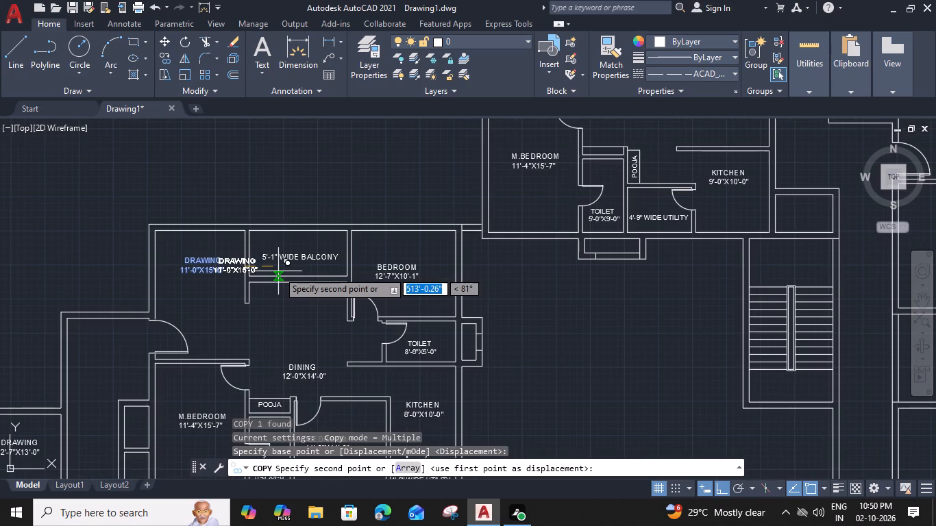
{"action": "middle_click_drag", "start_coordinate": [278, 271], "coordinate": [161, 375]}
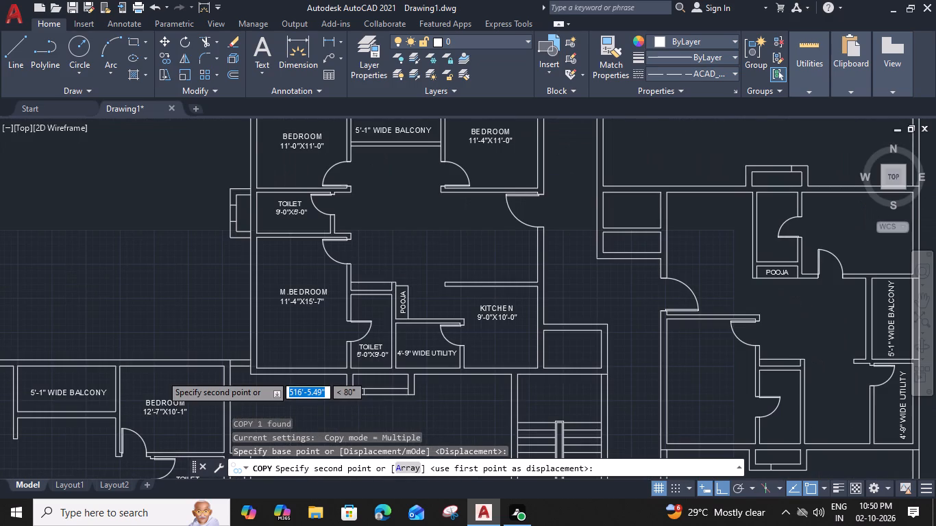
{"action": "left_click", "coordinate": [537, 251]}
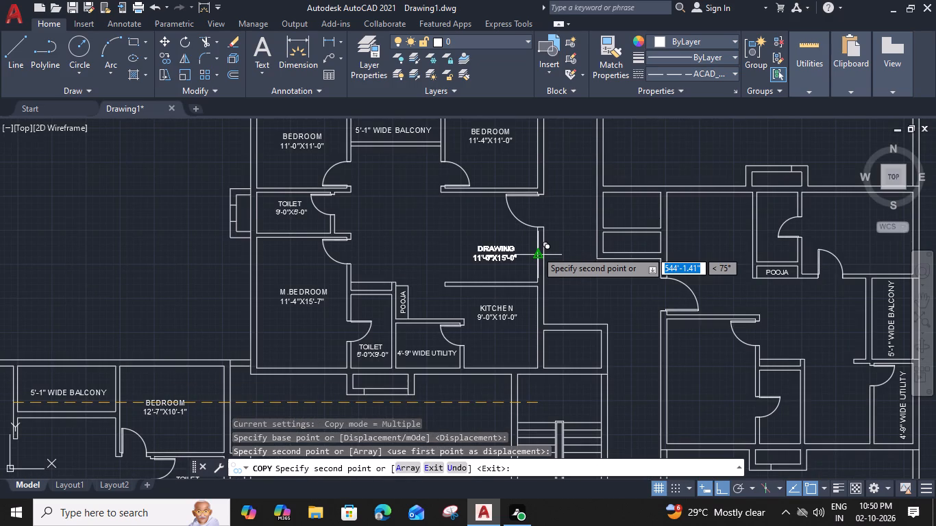
{"action": "key", "text": "Escape"}
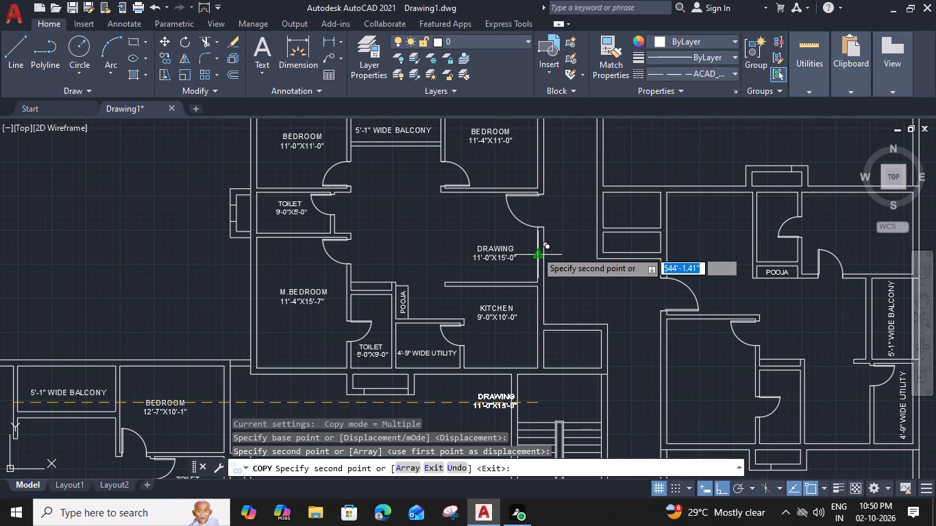
Open the copied DRAWING label above the 9'-0"X10'-0" kitchen for text editing.
{"action": "double_click", "coordinate": [487, 251]}
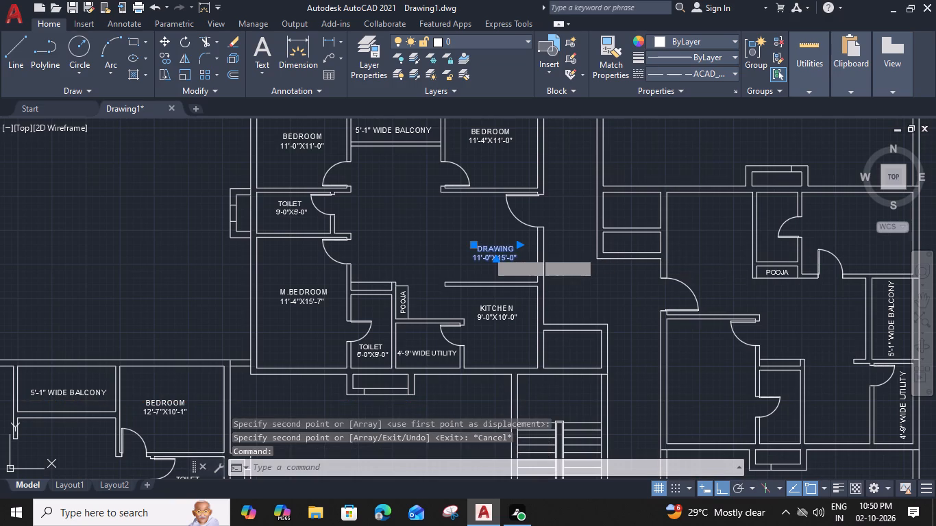
{"action": "scroll", "coordinate": [488, 258], "scroll_direction": "up", "scroll_amount": 4}
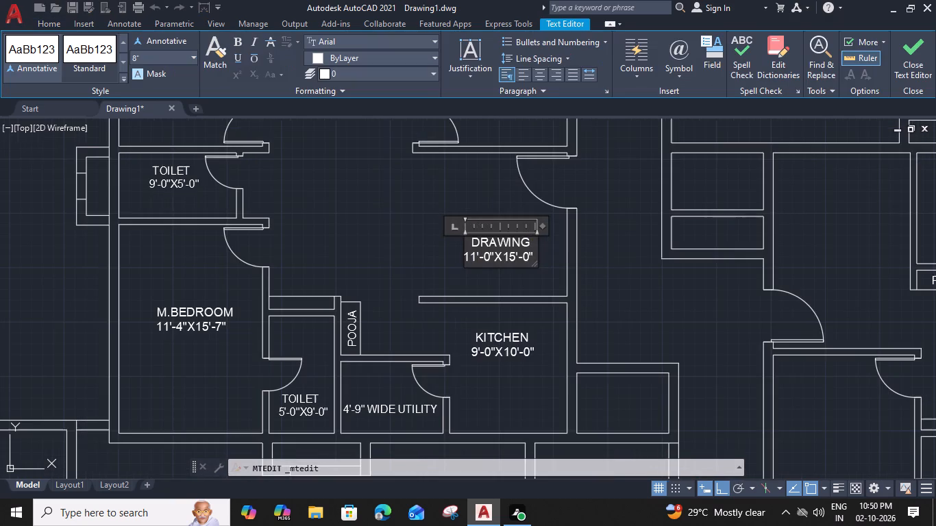
{"action": "scroll", "coordinate": [488, 258], "scroll_direction": "up", "scroll_amount": 2}
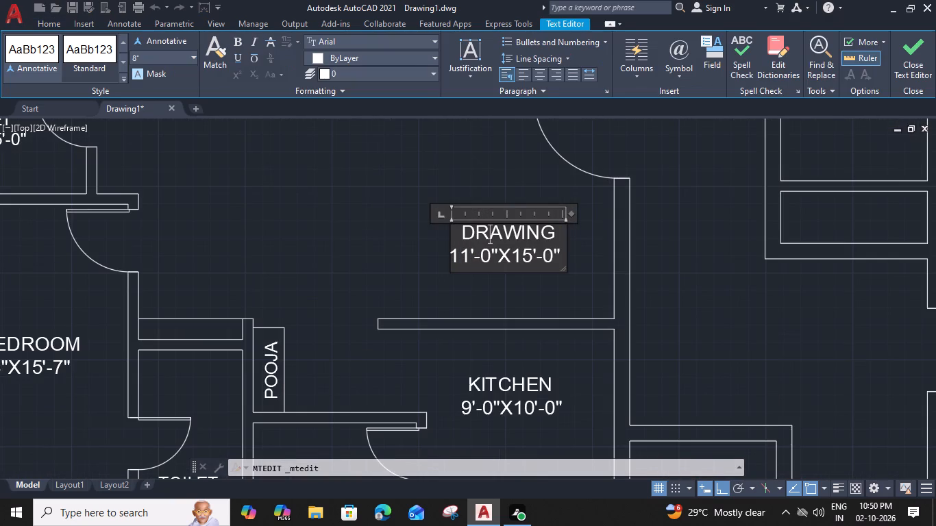
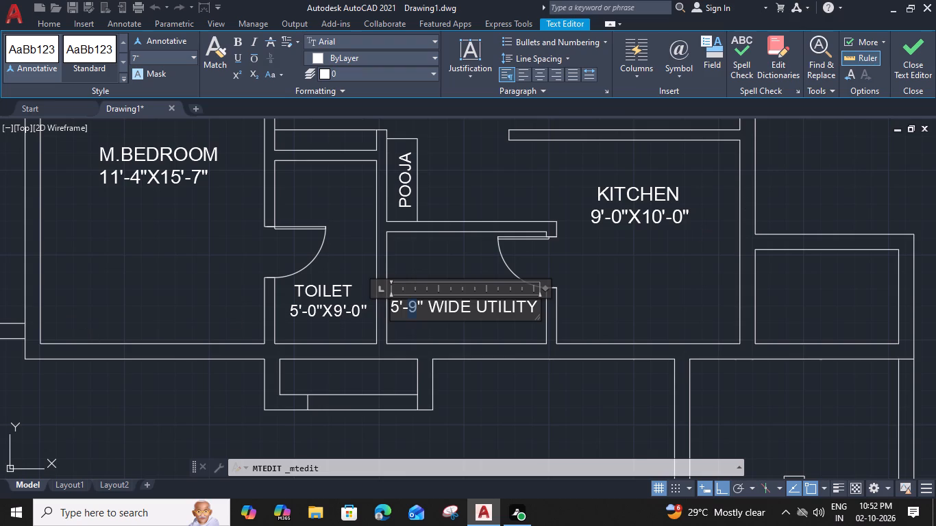
Change the width in the utility label beside the 5'-0"X9'-0" toilet so it reads 5'-6" WIDE UTILITY.
{"action": "key", "text": "6"}
{"action": "key", "text": "shift+quotedbl"}
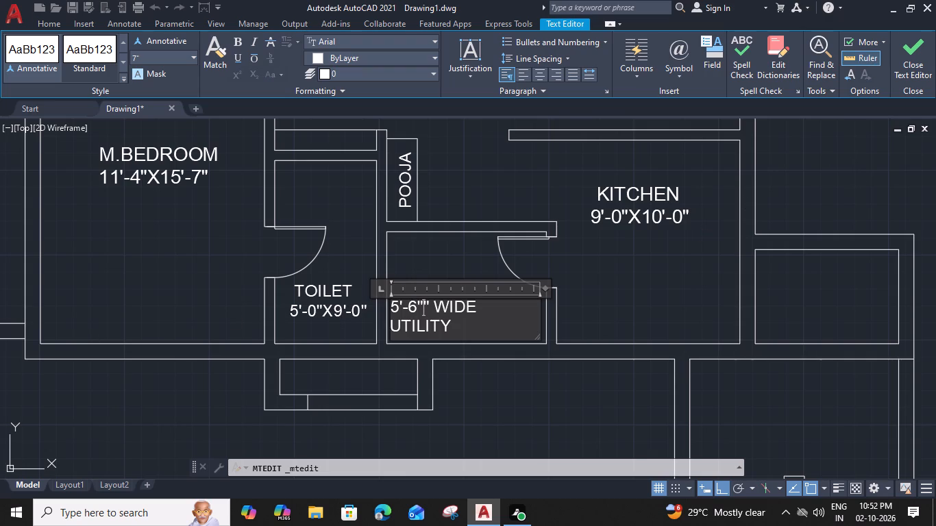
{"action": "key", "text": "BackSpace"}
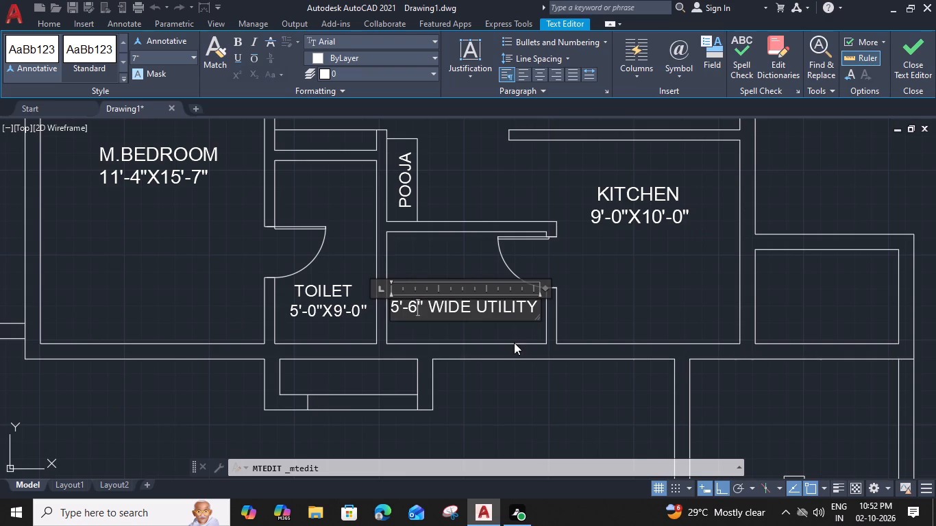
{"action": "left_click", "coordinate": [537, 367]}
Copy the TOILET 5'-0"X9'-0" label beside the 5'-6" wide utility into the toilet below POOJA in the uppermost unit.
{"action": "scroll", "coordinate": [423, 277], "scroll_direction": "down", "scroll_amount": 1}
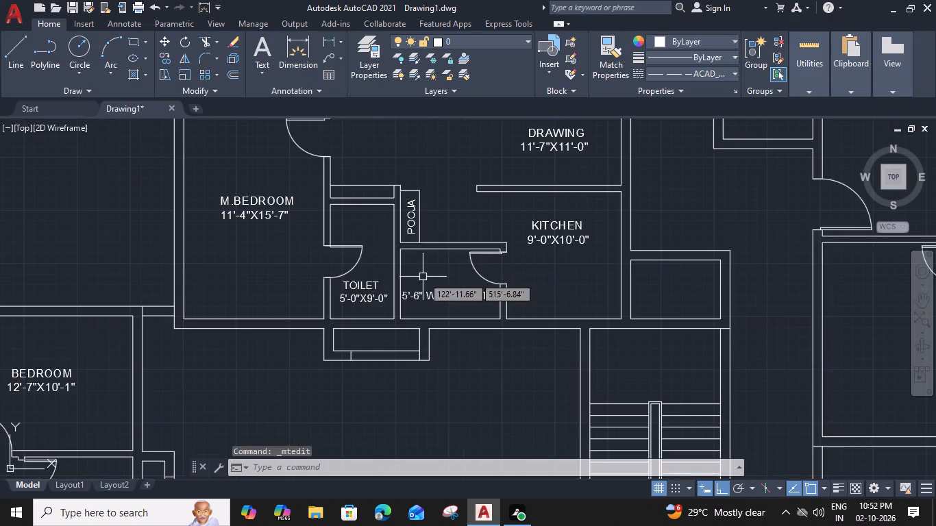
{"action": "scroll", "coordinate": [423, 277], "scroll_direction": "down", "scroll_amount": 2}
{"action": "middle_click_drag", "start_coordinate": [427, 277], "coordinate": [439, 301]}
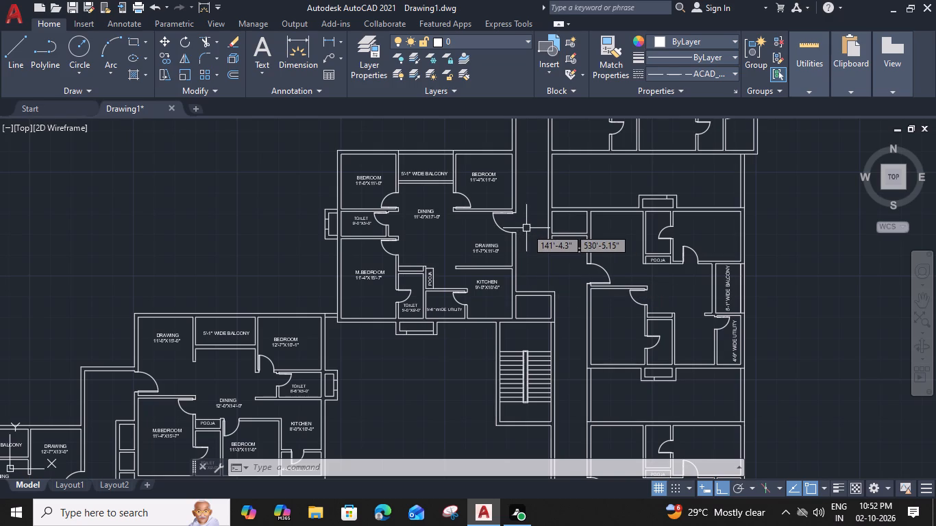
{"action": "middle_click_drag", "start_coordinate": [525, 229], "coordinate": [474, 284]}
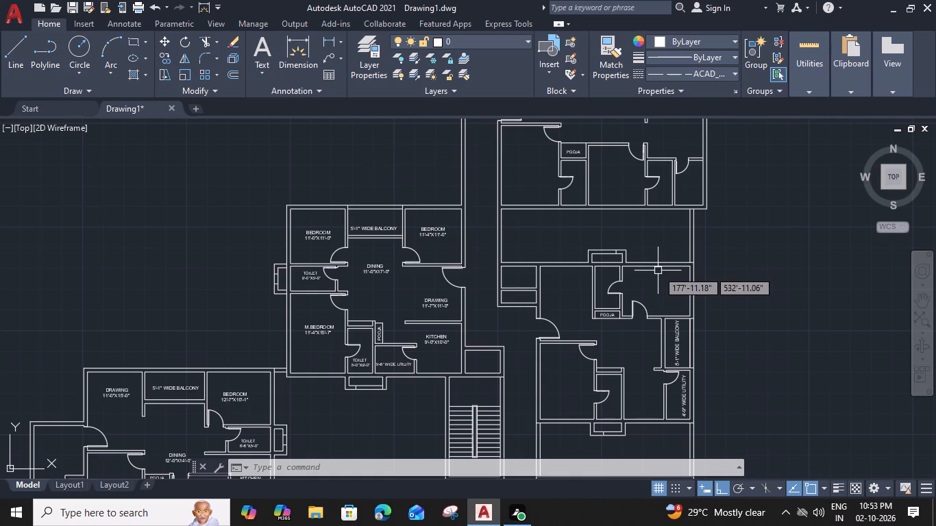
{"action": "middle_click_drag", "start_coordinate": [641, 252], "coordinate": [656, 298]}
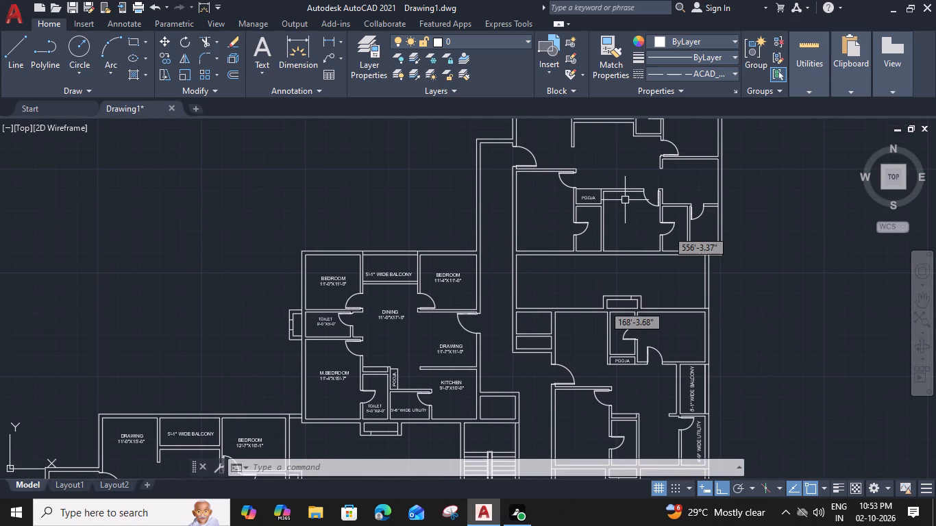
{"action": "middle_click_drag", "start_coordinate": [375, 395], "coordinate": [382, 379]}
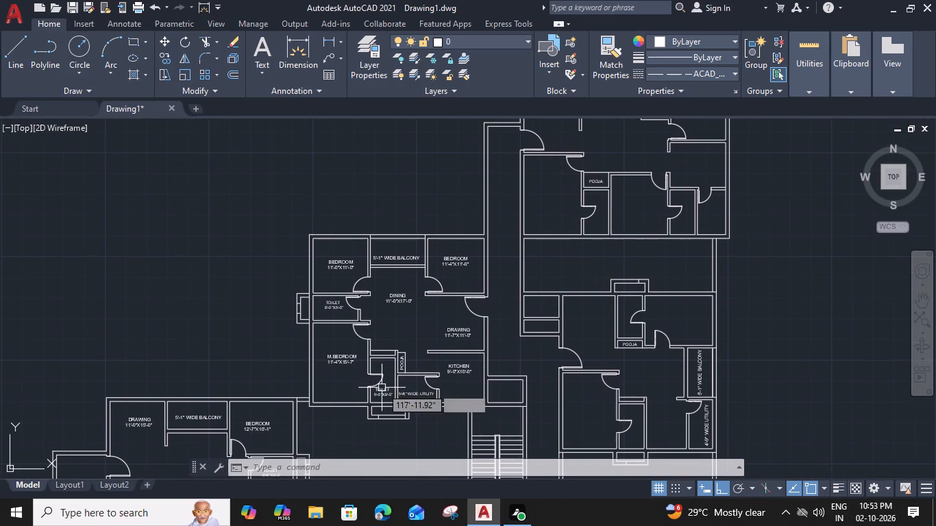
{"action": "scroll", "coordinate": [383, 392], "scroll_direction": "up", "scroll_amount": 2}
{"action": "left_click", "coordinate": [383, 393]}
{"action": "type", "text": "CO"}
{"action": "key", "text": "space"}
{"action": "left_click", "coordinate": [384, 419]}
{"action": "scroll", "coordinate": [386, 399], "scroll_direction": "down", "scroll_amount": 2}
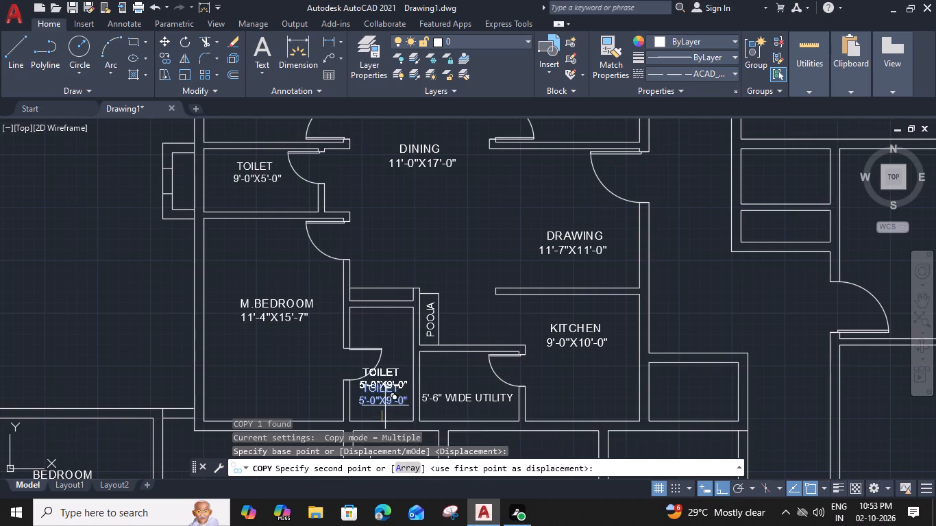
{"action": "scroll", "coordinate": [386, 399], "scroll_direction": "down", "scroll_amount": 1}
{"action": "scroll", "coordinate": [510, 301], "scroll_direction": "up", "scroll_amount": 3}
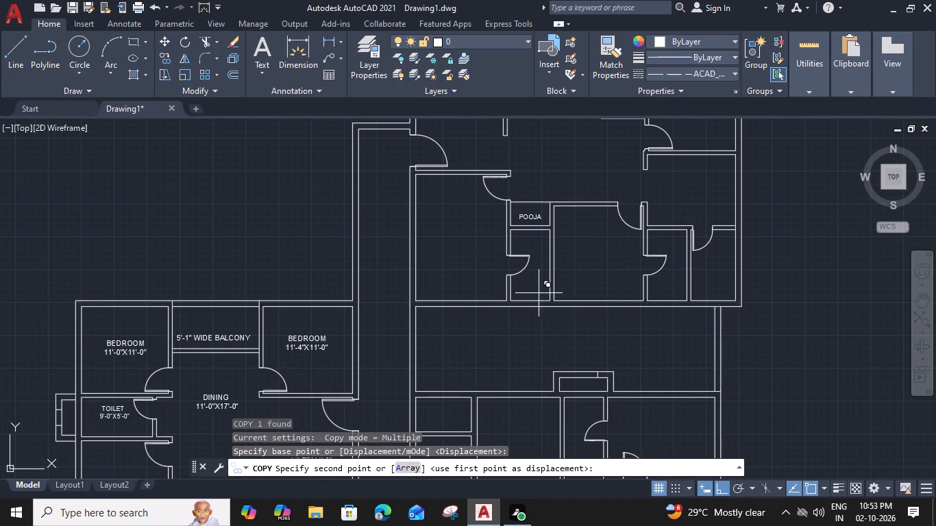
{"action": "left_click", "coordinate": [534, 298]}
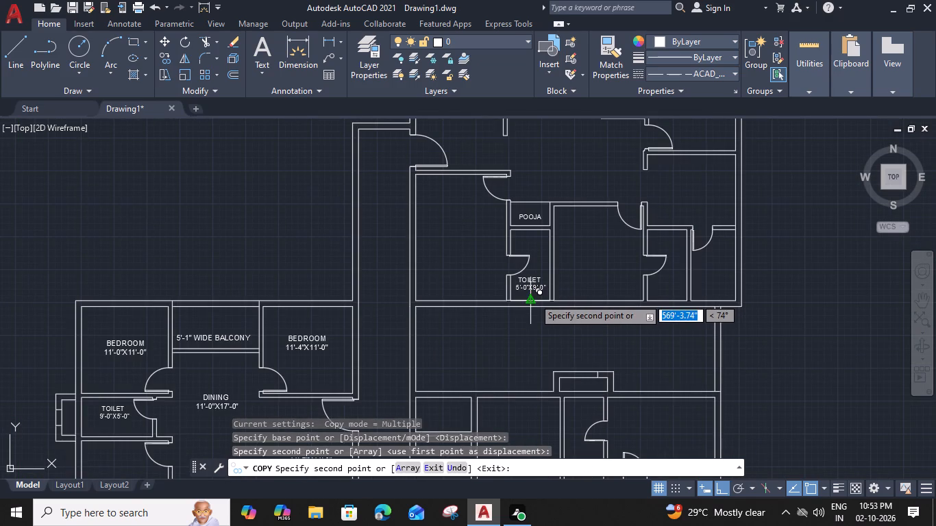
Place TOILET 5'-0"X9'-0" copies in the uppermost unit's other two toilets, beside the balcony and along the lower outer wall.
{"action": "scroll", "coordinate": [534, 298], "scroll_direction": "down", "scroll_amount": 1}
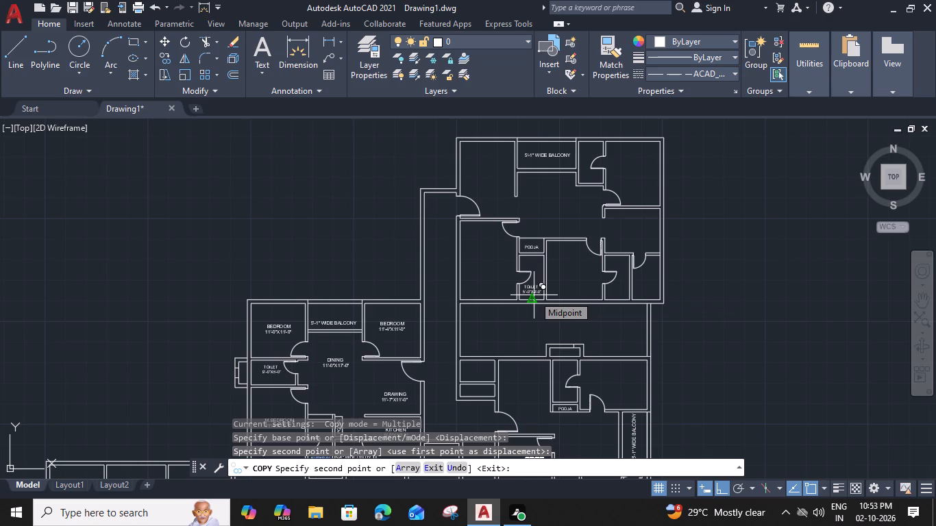
{"action": "scroll", "coordinate": [600, 166], "scroll_direction": "up", "scroll_amount": 3}
{"action": "middle_click_drag", "start_coordinate": [573, 164], "coordinate": [574, 190]}
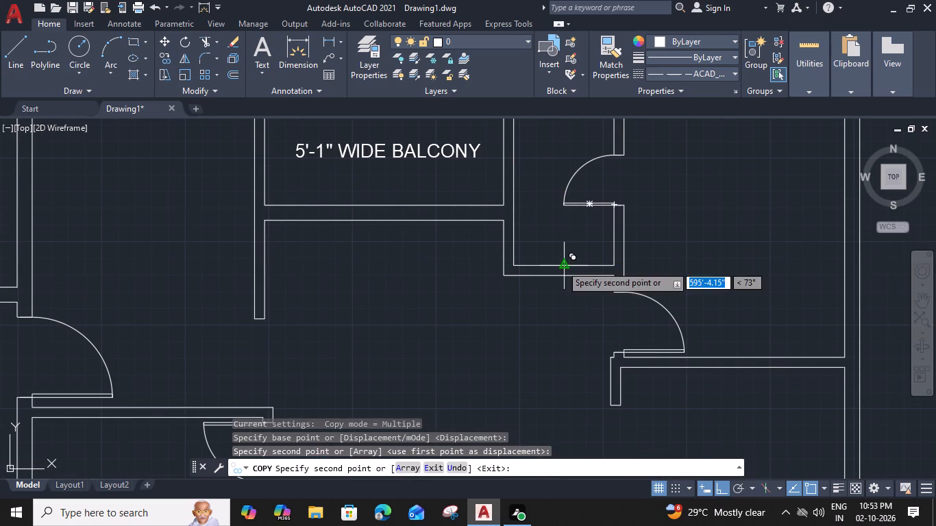
{"action": "left_click", "coordinate": [561, 265]}
{"action": "scroll", "coordinate": [561, 265], "scroll_direction": "down", "scroll_amount": 3}
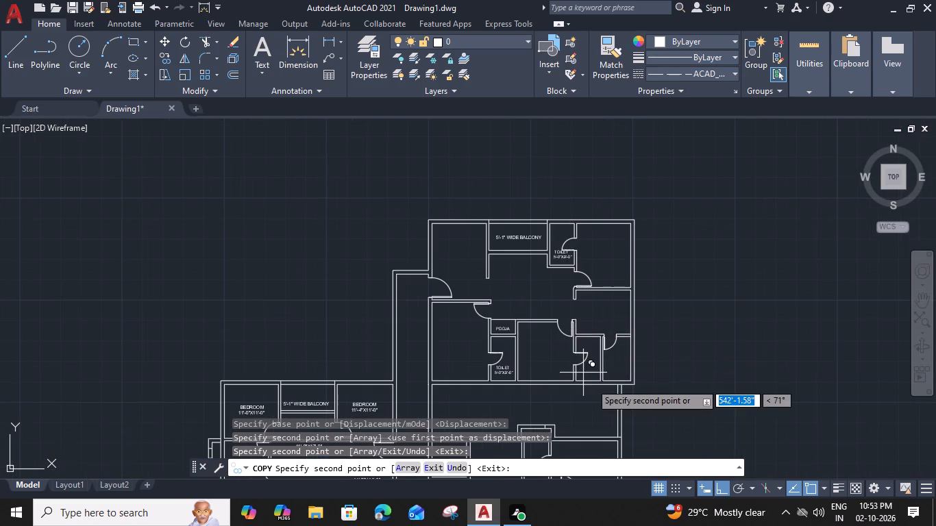
{"action": "scroll", "coordinate": [592, 377], "scroll_direction": "up", "scroll_amount": 4}
{"action": "left_click", "coordinate": [577, 392]}
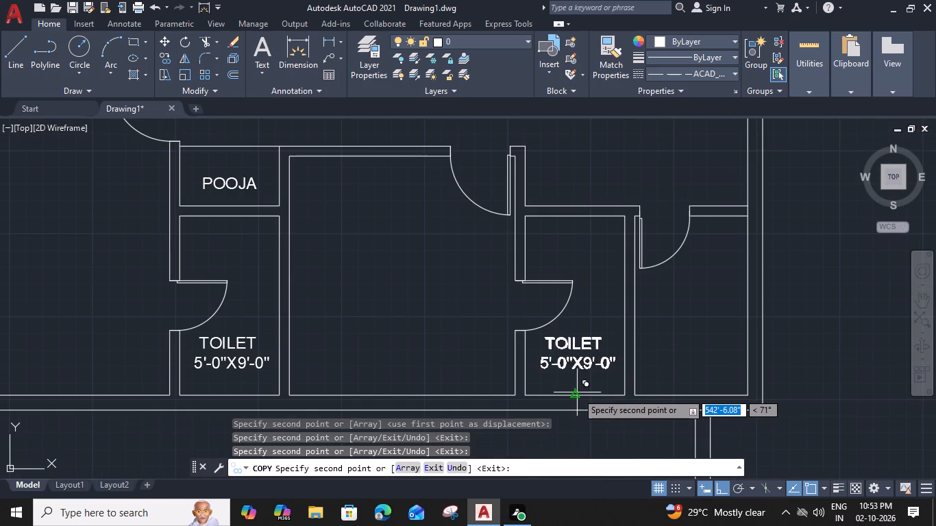
Place TOILET 5'-0"X9'-0" copies in both toilets of the unit directly below the uppermost unit, above POOJA and along the lower wall.
{"action": "scroll", "coordinate": [577, 392], "scroll_direction": "down", "scroll_amount": 3}
{"action": "middle_click_drag", "start_coordinate": [591, 342], "coordinate": [608, 104]}
{"action": "scroll", "coordinate": [560, 231], "scroll_direction": "up", "scroll_amount": 3}
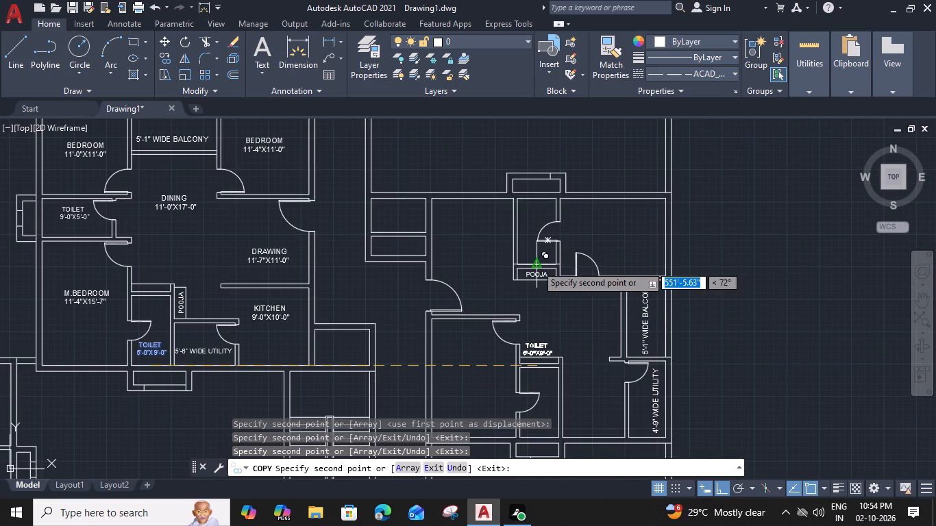
{"action": "left_click", "coordinate": [537, 265]}
{"action": "middle_click_drag", "start_coordinate": [535, 306], "coordinate": [539, 208]}
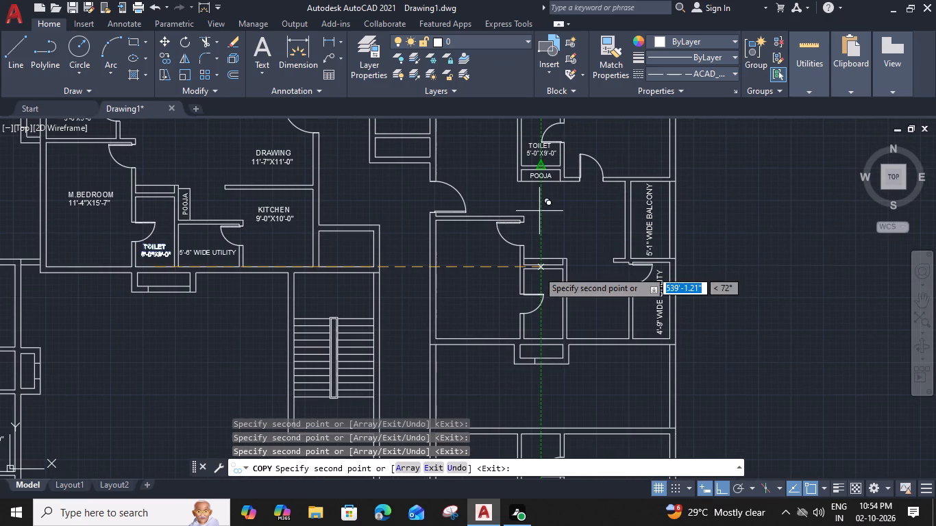
{"action": "left_click", "coordinate": [541, 340]}
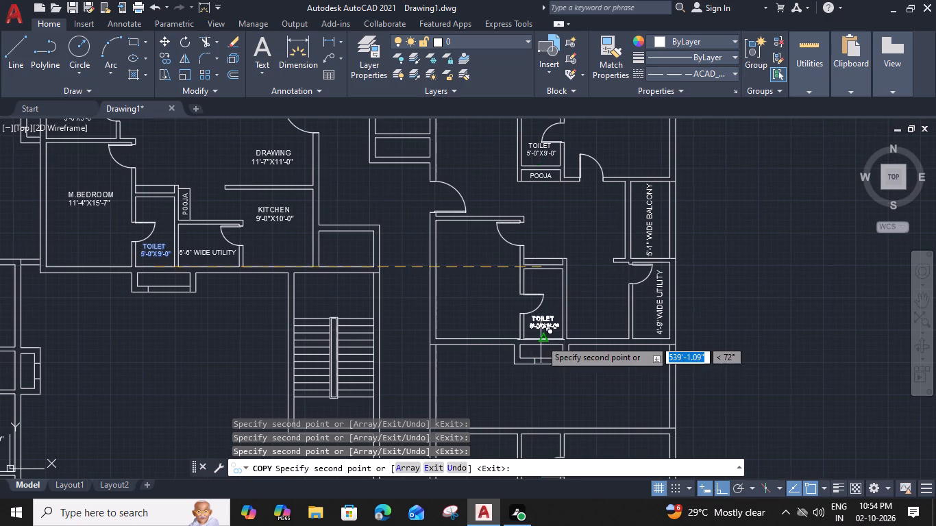
Place TOILET 5'-0"X9'-0" copies in both toilets of the next unit down the same wing, above POOJA and along the lower wall.
{"action": "scroll", "coordinate": [541, 340], "scroll_direction": "down", "scroll_amount": 3}
{"action": "middle_click_drag", "start_coordinate": [541, 337], "coordinate": [545, 259]}
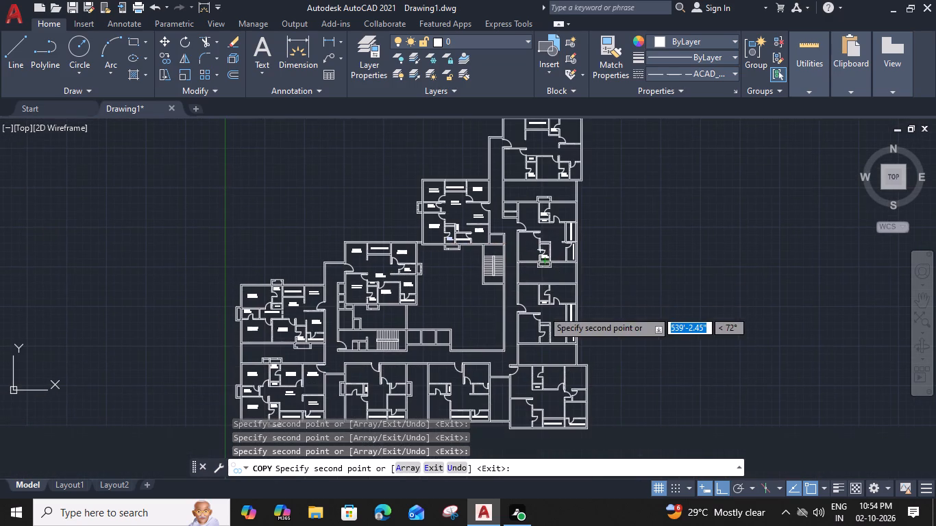
{"action": "scroll", "coordinate": [551, 327], "scroll_direction": "up", "scroll_amount": 2}
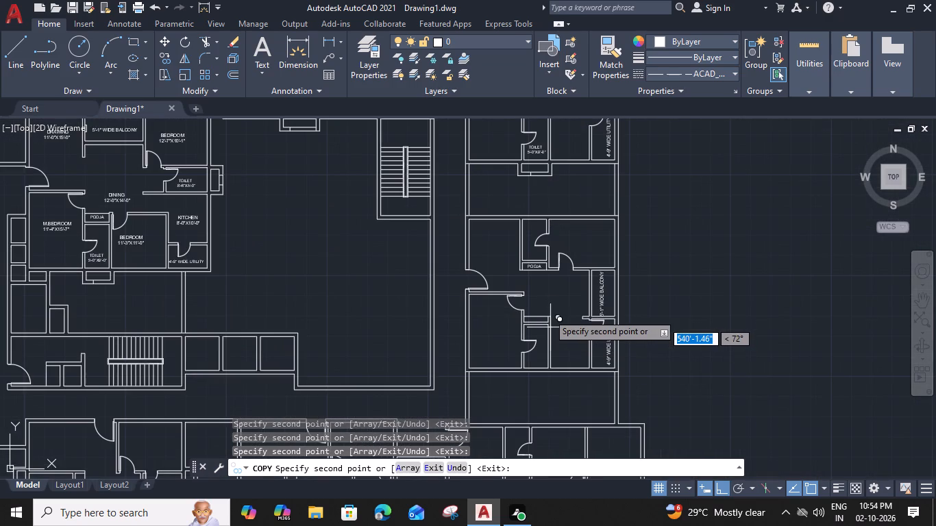
{"action": "scroll", "coordinate": [537, 259], "scroll_direction": "up", "scroll_amount": 3}
{"action": "left_click", "coordinate": [528, 264]}
{"action": "scroll", "coordinate": [528, 264], "scroll_direction": "down", "scroll_amount": 3}
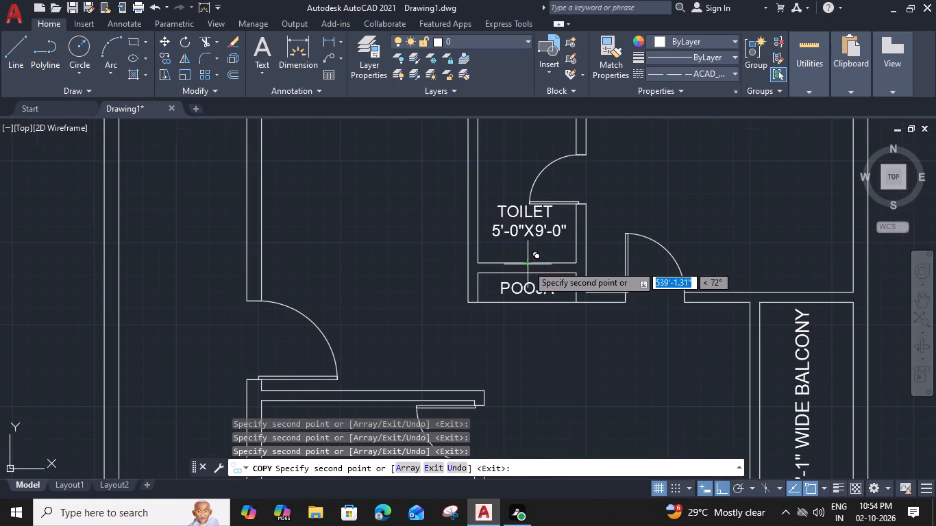
{"action": "left_click", "coordinate": [529, 373]}
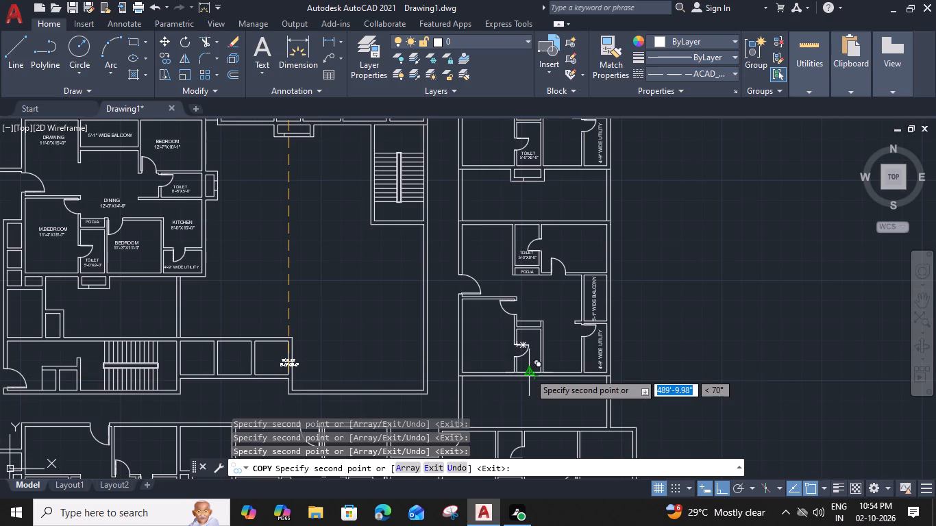
Place TOILET 5'-0"X9'-0" copies in all three toilets of the bottom corner unit: above POOJA, beside the balcony and above the utility-side room.
{"action": "middle_click_drag", "start_coordinate": [541, 330], "coordinate": [547, 221]}
{"action": "middle_click_drag", "start_coordinate": [547, 343], "coordinate": [552, 275]}
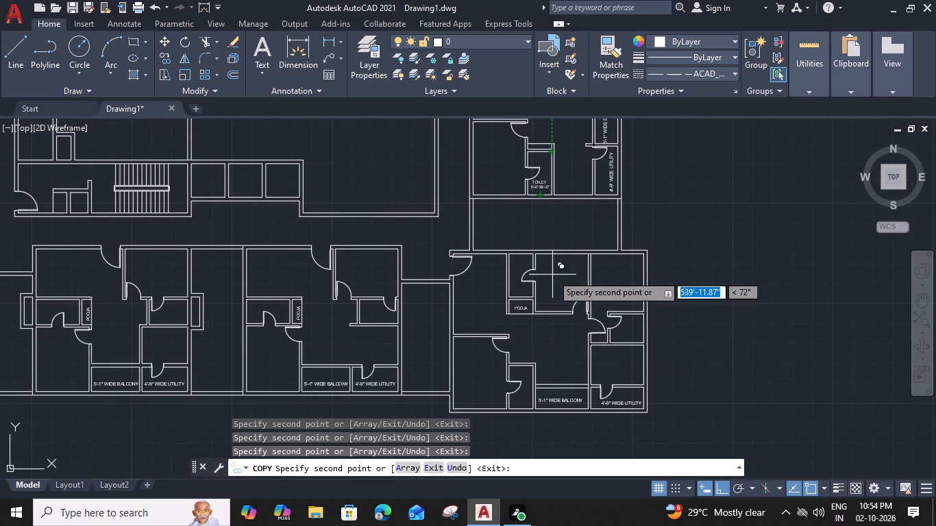
{"action": "scroll", "coordinate": [521, 297], "scroll_direction": "up", "scroll_amount": 1}
{"action": "left_click", "coordinate": [521, 297]}
{"action": "middle_click_drag", "start_coordinate": [522, 327], "coordinate": [527, 317]}
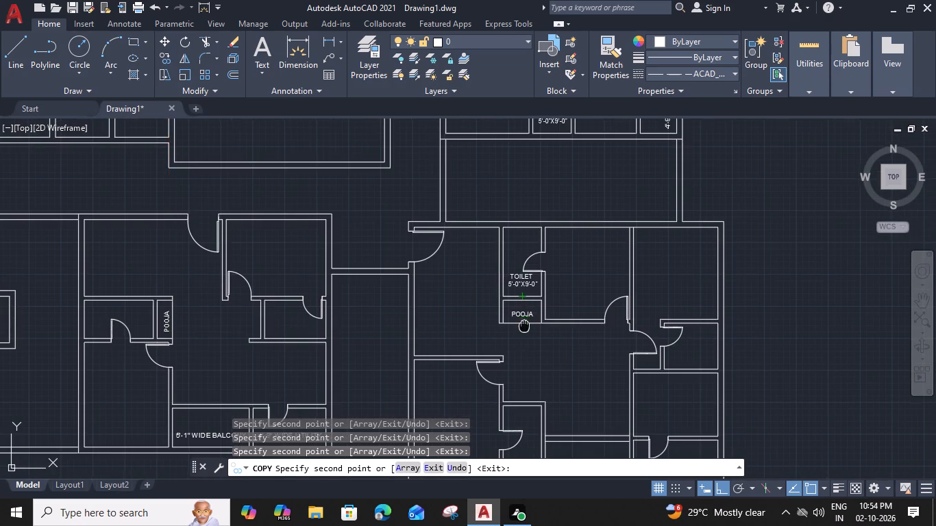
{"action": "middle_click_drag", "start_coordinate": [527, 317], "coordinate": [537, 251]}
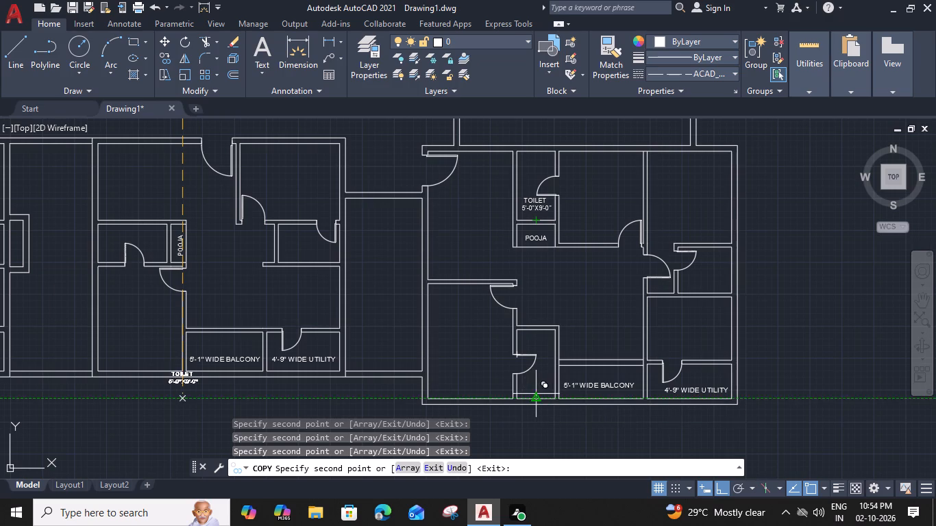
{"action": "left_click", "coordinate": [535, 398]}
{"action": "middle_click_drag", "start_coordinate": [682, 314], "coordinate": [607, 304]}
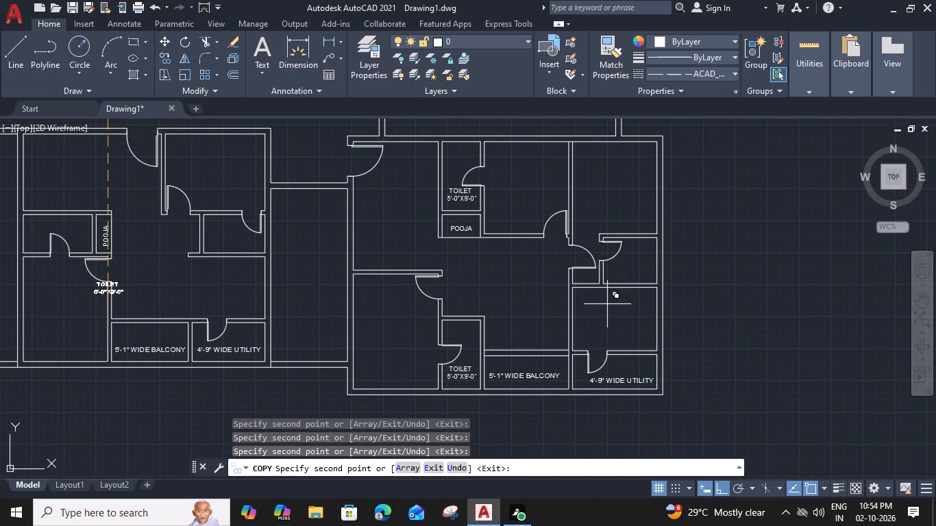
{"action": "left_click", "coordinate": [629, 281]}
Place TOILET 5'-0"X9'-0" copies in both toilets of the bottom-row unit adjoining the corner unit, including the one beside POOJA.
{"action": "middle_click_drag", "start_coordinate": [378, 301], "coordinate": [382, 297]}
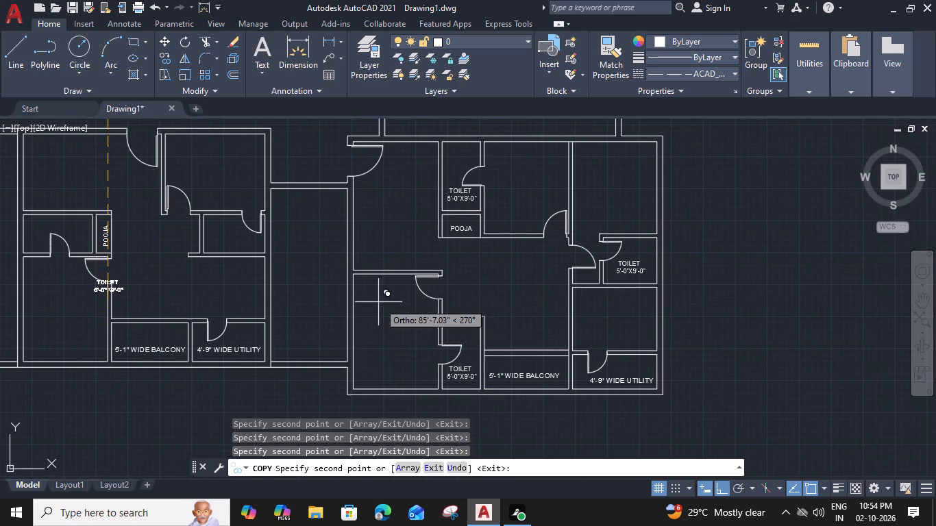
{"action": "middle_click_drag", "start_coordinate": [382, 297], "coordinate": [608, 302]}
{"action": "left_click", "coordinate": [464, 251]}
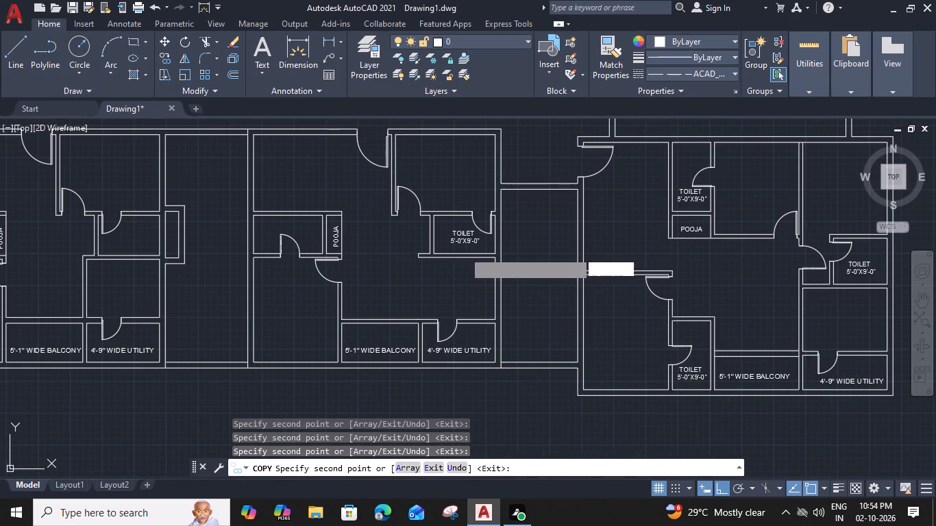
{"action": "middle_click_drag", "start_coordinate": [343, 315], "coordinate": [497, 330]}
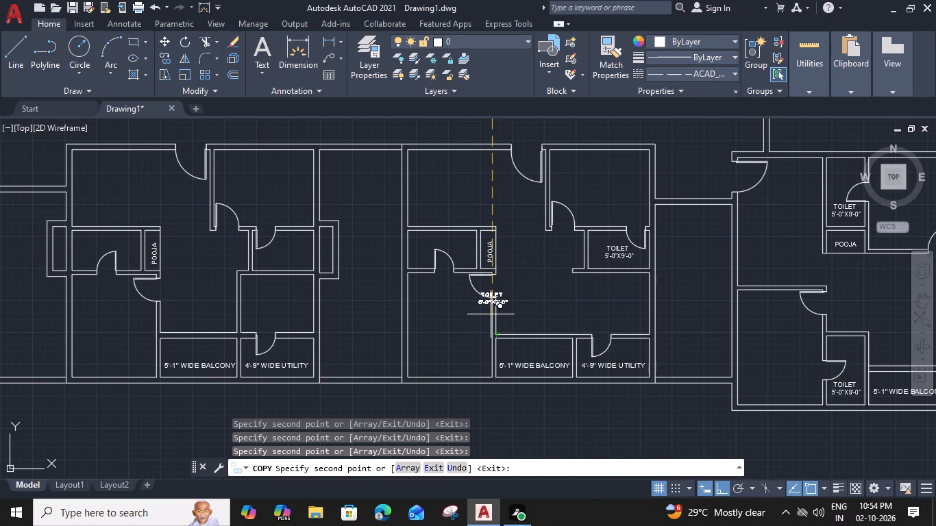
{"action": "scroll", "coordinate": [435, 251], "scroll_direction": "up", "scroll_amount": 2}
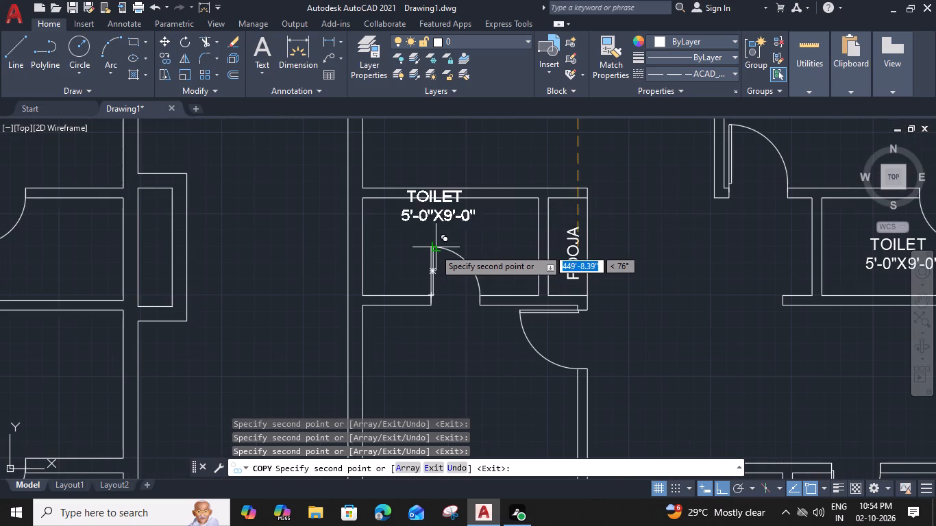
{"action": "left_click", "coordinate": [432, 268]}
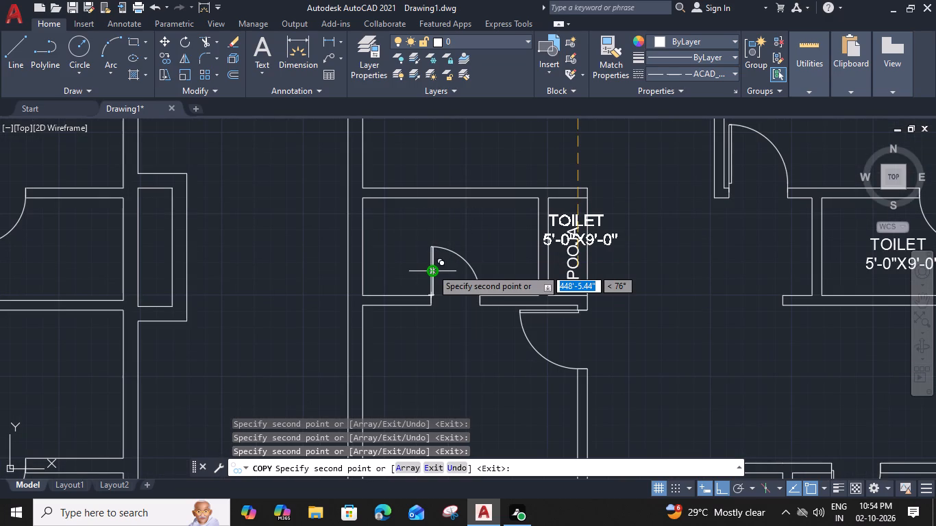
Place TOILET 5'-0"X9'-0" copies in both toilets of the remaining bottom-row unit, next to the already labelled unit, and finish copying.
{"action": "middle_click_drag", "start_coordinate": [359, 277], "coordinate": [693, 290]}
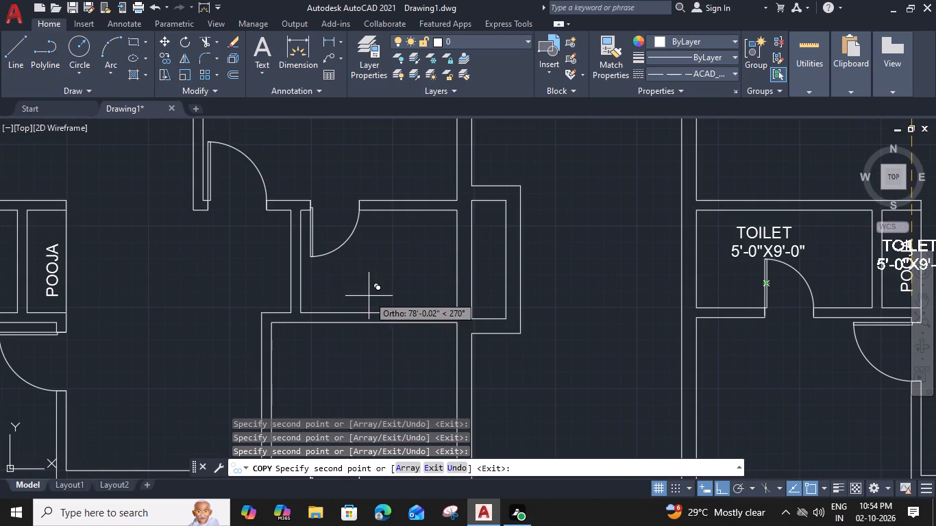
{"action": "left_click", "coordinate": [379, 314]}
{"action": "scroll", "coordinate": [379, 314], "scroll_direction": "down", "scroll_amount": 2}
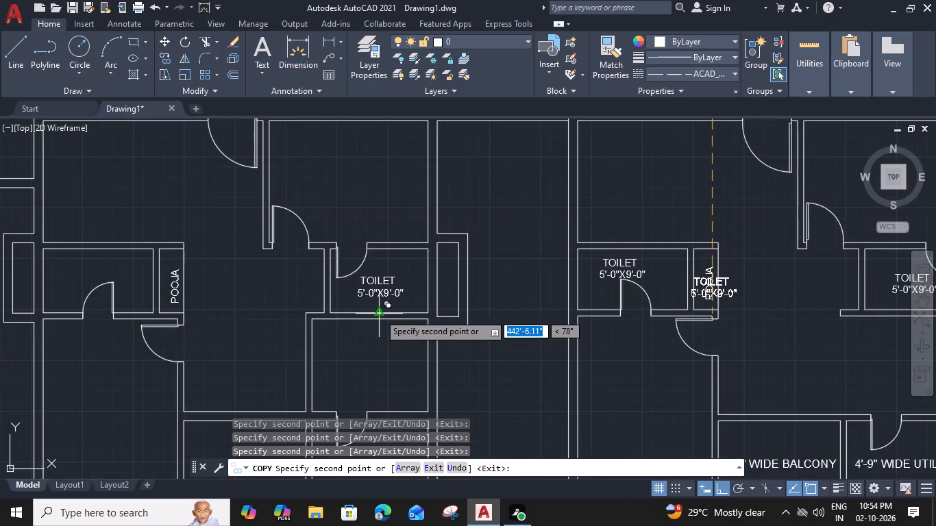
{"action": "middle_click_drag", "start_coordinate": [308, 321], "coordinate": [494, 312]}
{"action": "scroll", "coordinate": [386, 296], "scroll_direction": "up", "scroll_amount": 2}
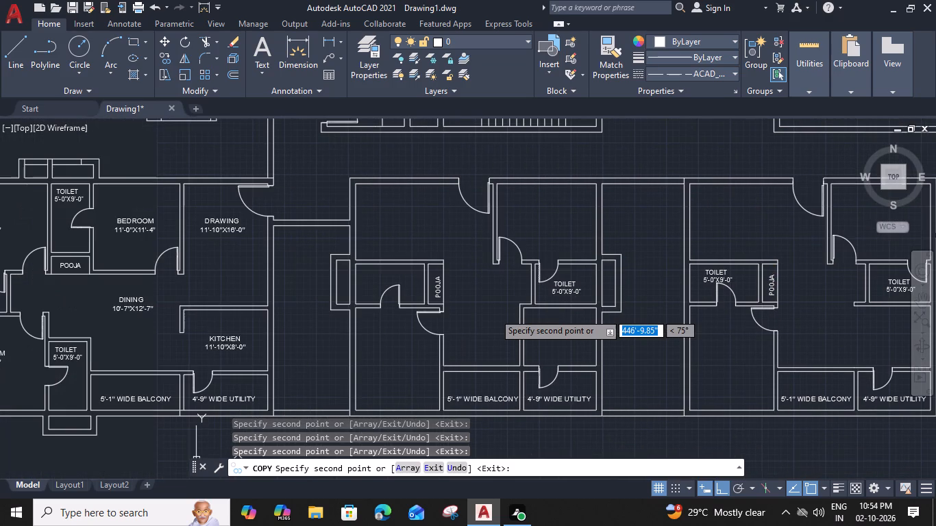
{"action": "left_click", "coordinate": [380, 284]}
{"action": "scroll", "coordinate": [376, 293], "scroll_direction": "down", "scroll_amount": 1}
{"action": "middle_click_drag", "start_coordinate": [323, 310], "coordinate": [656, 298]}
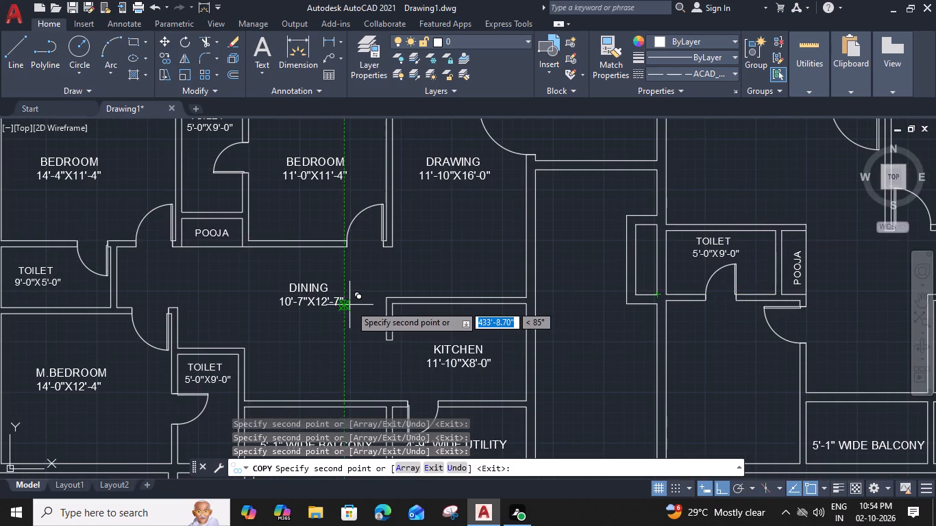
{"action": "key", "text": "Escape"}
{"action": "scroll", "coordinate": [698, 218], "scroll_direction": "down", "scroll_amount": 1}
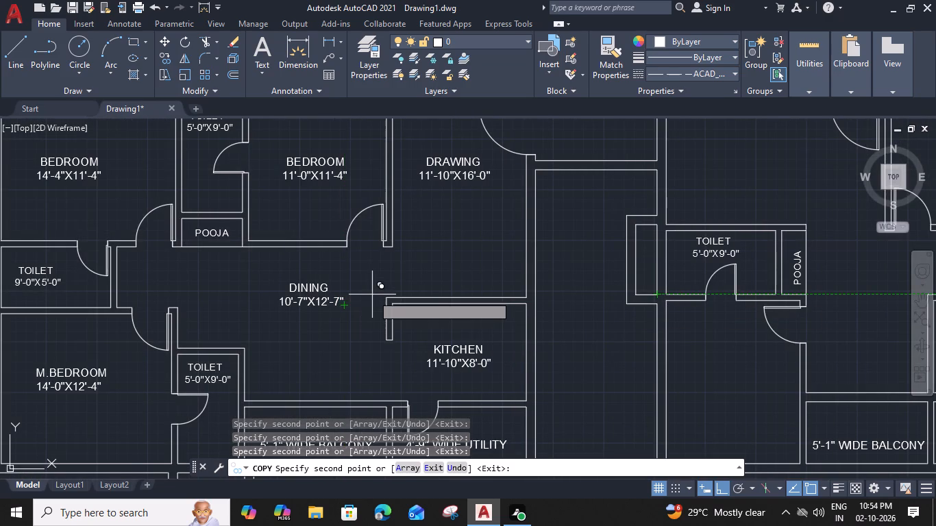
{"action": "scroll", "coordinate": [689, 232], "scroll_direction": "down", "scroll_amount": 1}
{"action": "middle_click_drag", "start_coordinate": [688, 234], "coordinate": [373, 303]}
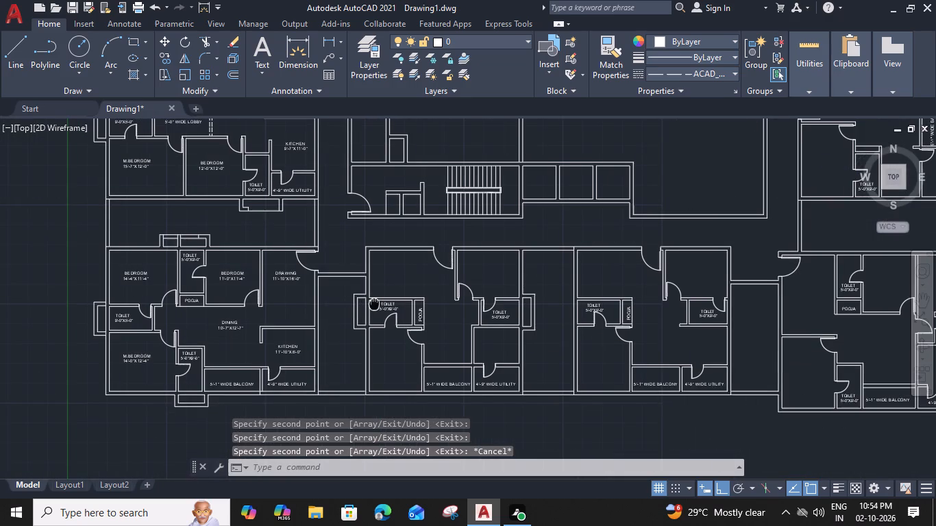
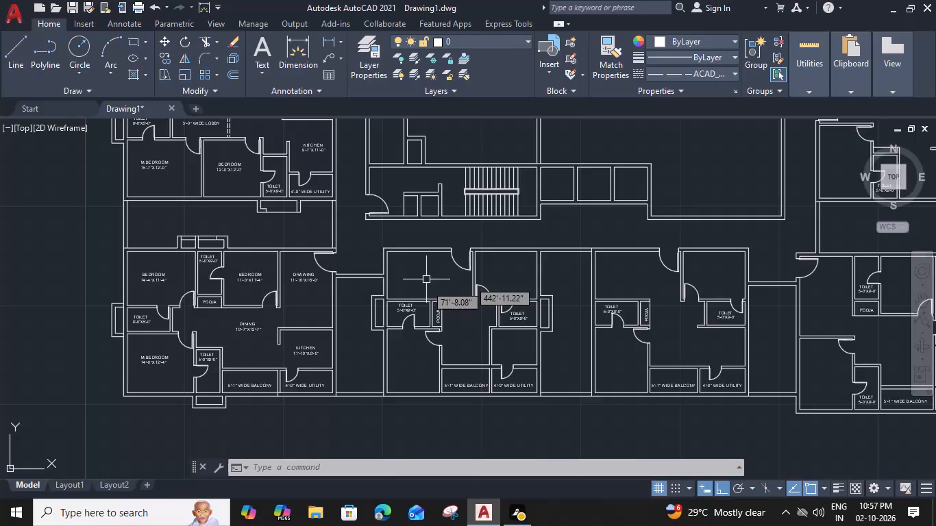
Copy the BEDROOM 11'-4"X11'-0" label from the labelled stepped unit into the topmost unit's outer room beside the toilet and the room below it.
{"action": "middle_click_drag", "start_coordinate": [386, 273], "coordinate": [426, 286]}
{"action": "middle_click_drag", "start_coordinate": [426, 286], "coordinate": [375, 398]}
{"action": "middle_click_drag", "start_coordinate": [555, 244], "coordinate": [443, 344]}
{"action": "middle_click_drag", "start_coordinate": [505, 253], "coordinate": [407, 366]}
{"action": "middle_click_drag", "start_coordinate": [421, 251], "coordinate": [304, 337]}
{"action": "middle_click_drag", "start_coordinate": [380, 271], "coordinate": [382, 271]}
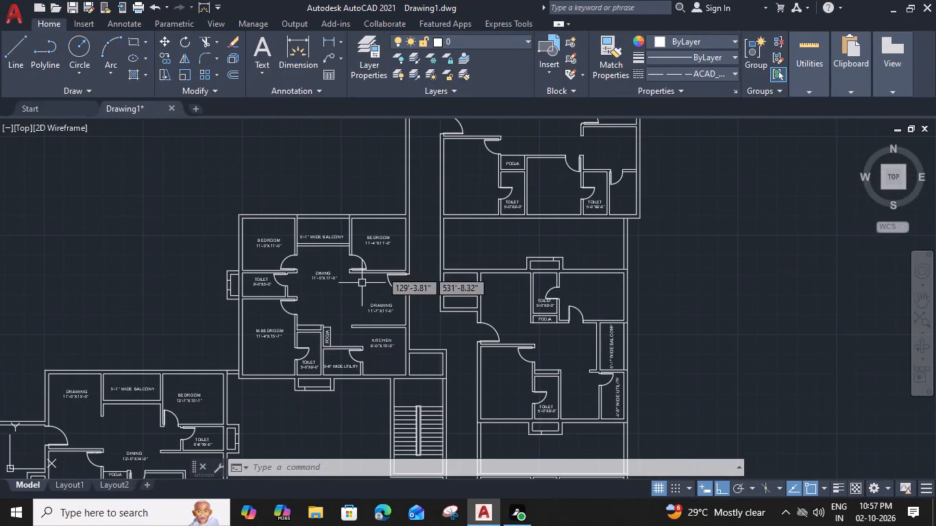
{"action": "middle_click_drag", "start_coordinate": [382, 271], "coordinate": [299, 318]}
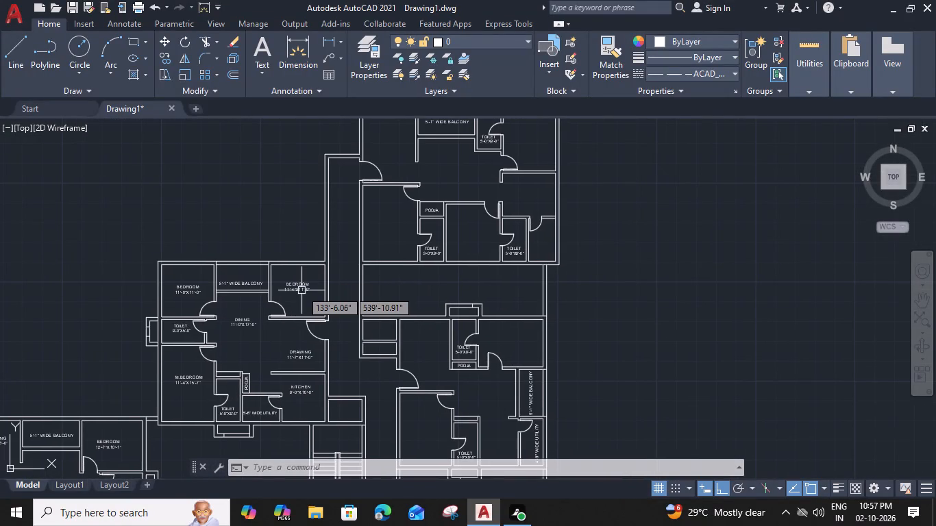
{"action": "left_click", "coordinate": [301, 290]}
{"action": "type", "text": "CO"}
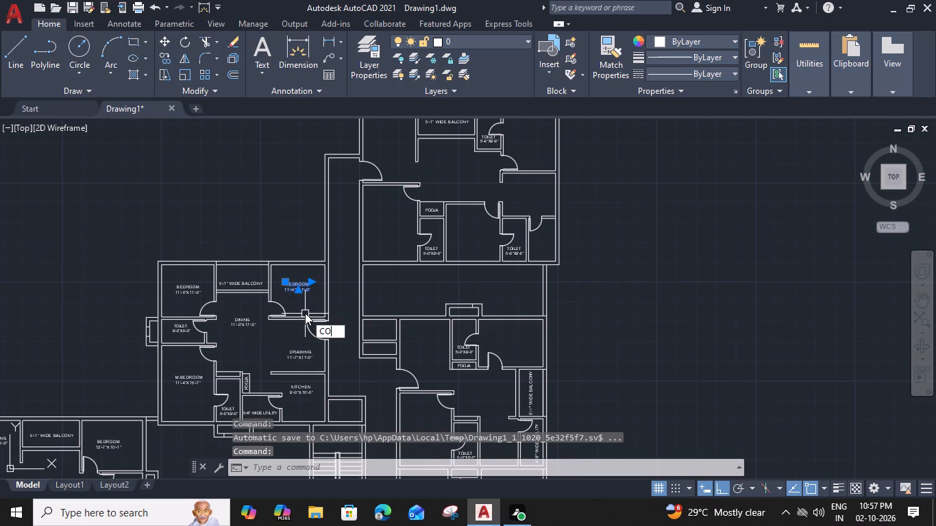
{"action": "key", "text": "space"}
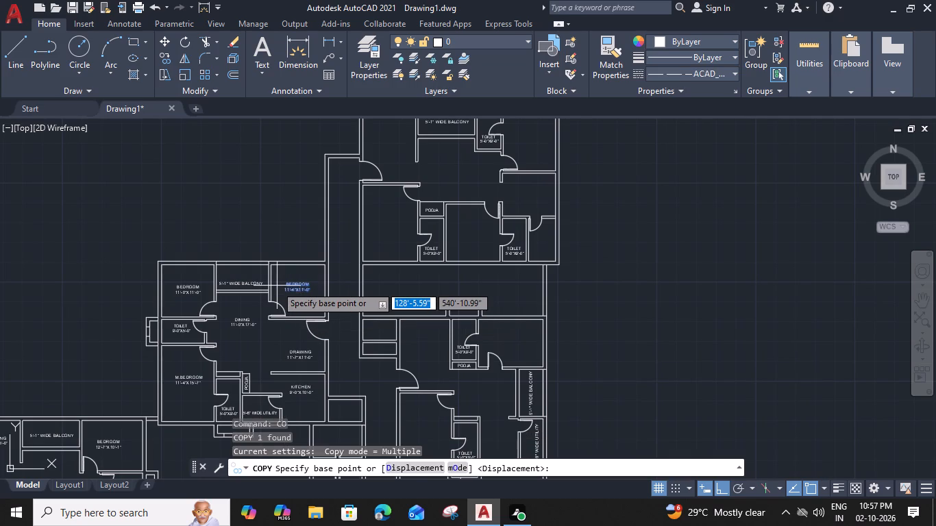
{"action": "left_click", "coordinate": [275, 284]}
{"action": "middle_click_drag", "start_coordinate": [393, 252], "coordinate": [315, 363]}
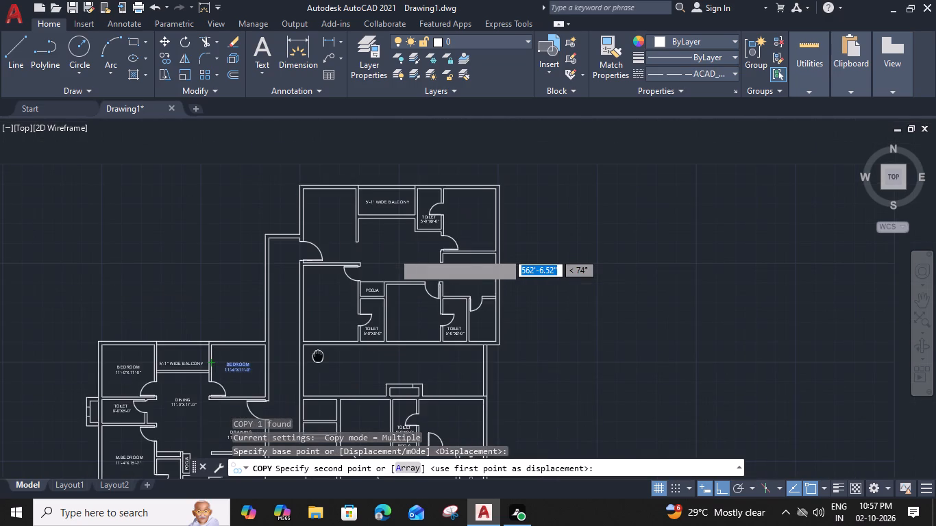
{"action": "scroll", "coordinate": [430, 260], "scroll_direction": "up", "scroll_amount": 2}
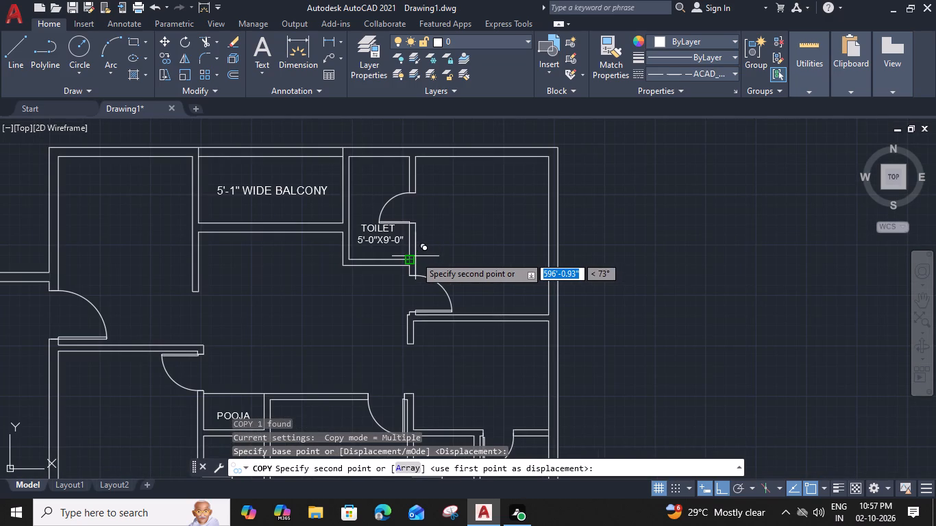
{"action": "left_click", "coordinate": [415, 256]}
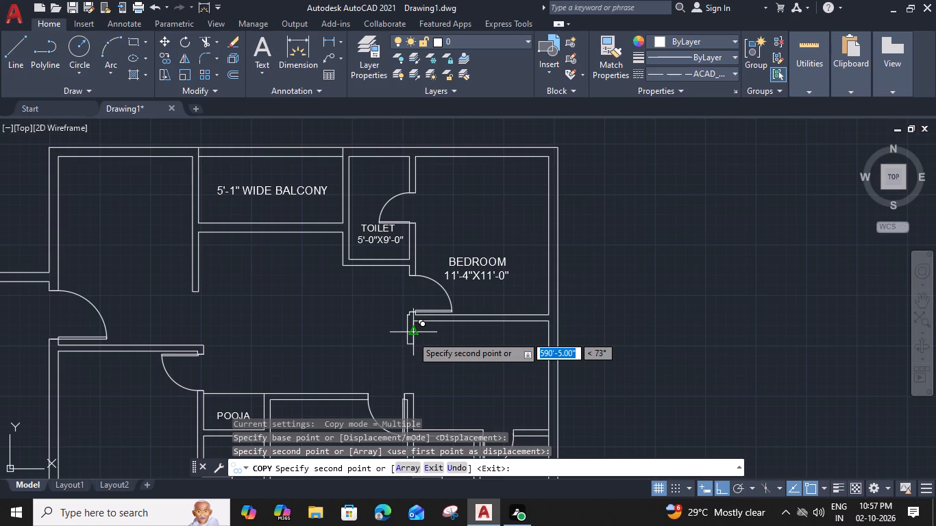
{"action": "left_click", "coordinate": [414, 397]}
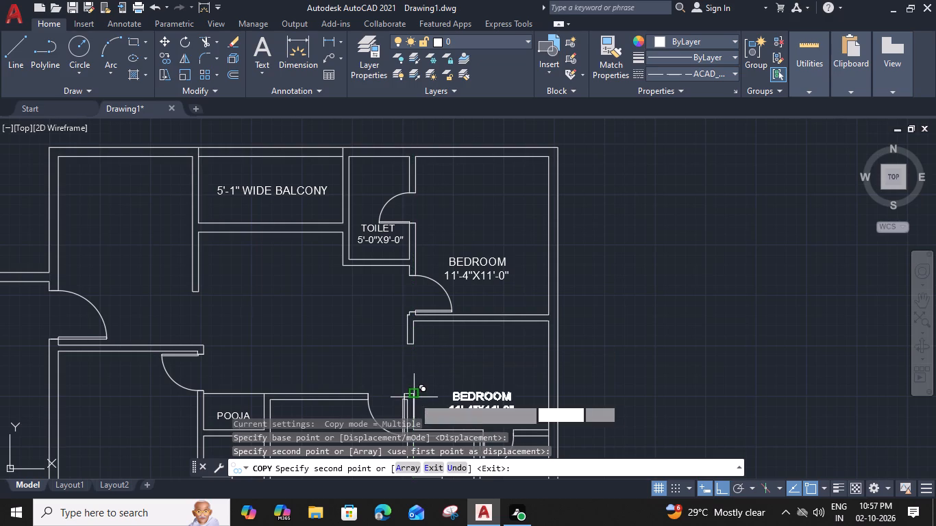
Place BEDROOM 11'-4"X11'-0" copies in the next two units down the wing, in the room beside the toilet above POOJA.
{"action": "middle_click_drag", "start_coordinate": [453, 386], "coordinate": [457, 260]}
{"action": "middle_click_drag", "start_coordinate": [456, 375], "coordinate": [452, 255]}
{"action": "scroll", "coordinate": [446, 309], "scroll_direction": "down", "scroll_amount": 2}
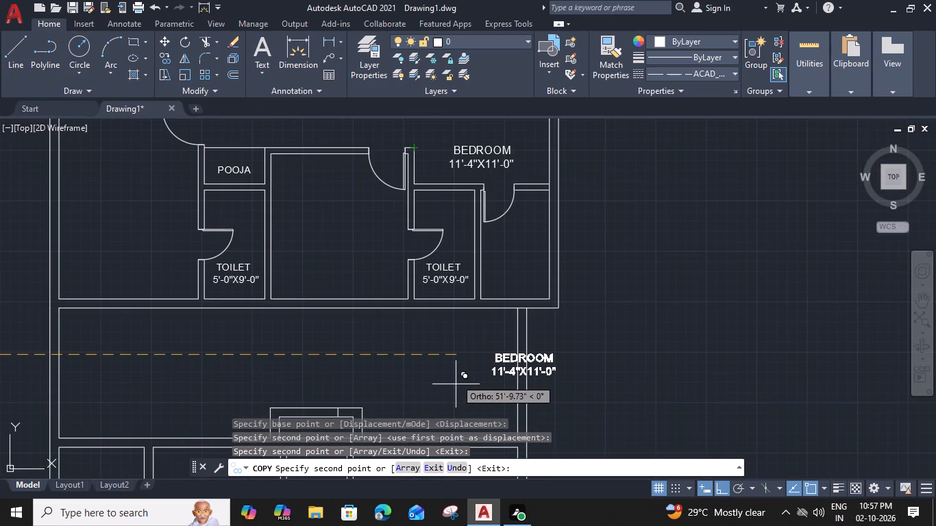
{"action": "middle_click_drag", "start_coordinate": [448, 342], "coordinate": [451, 258]}
{"action": "scroll", "coordinate": [423, 299], "scroll_direction": "up", "scroll_amount": 2}
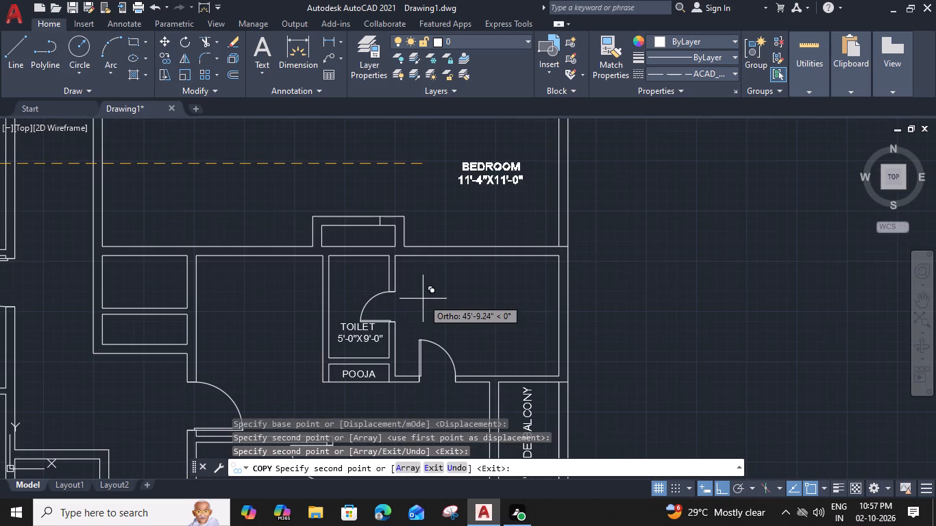
{"action": "left_click", "coordinate": [398, 288]}
{"action": "middle_click_drag", "start_coordinate": [408, 366], "coordinate": [419, 244]}
{"action": "scroll", "coordinate": [417, 277], "scroll_direction": "down", "scroll_amount": 2}
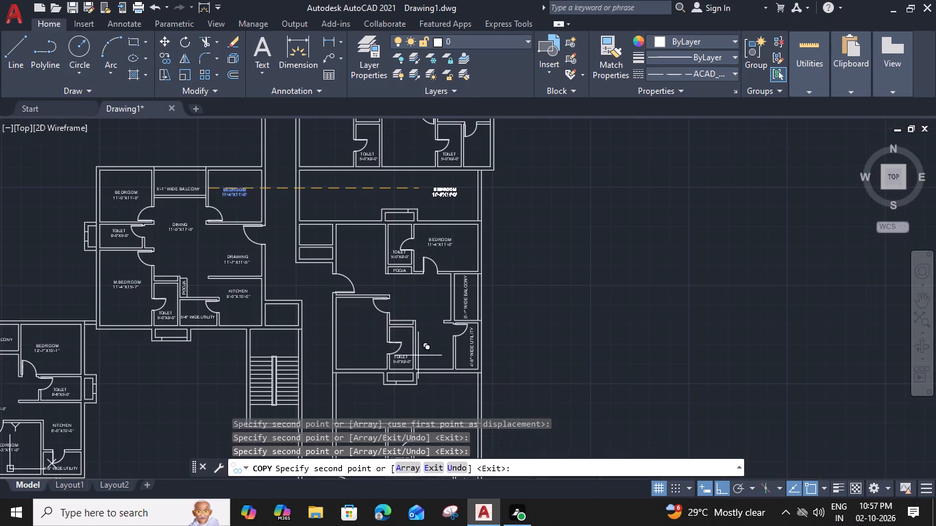
{"action": "middle_click_drag", "start_coordinate": [434, 362], "coordinate": [446, 219]}
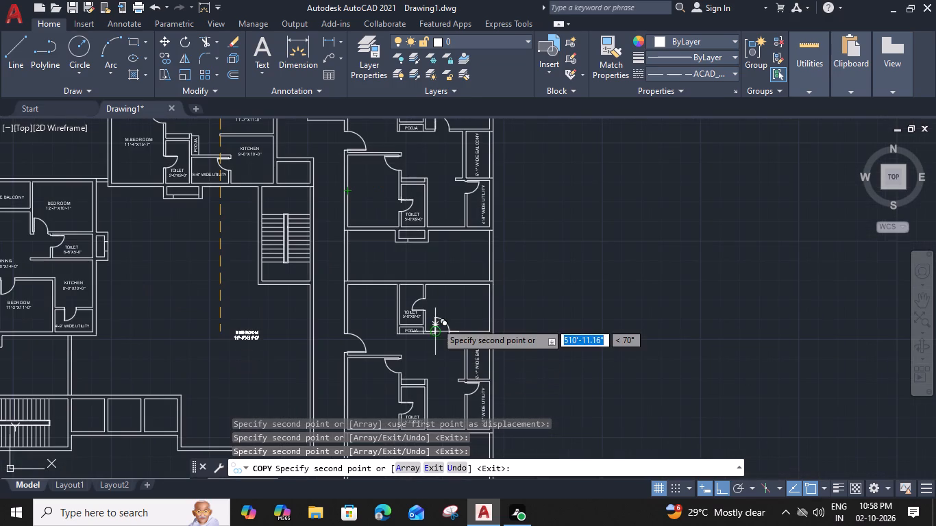
{"action": "scroll", "coordinate": [428, 314], "scroll_direction": "up", "scroll_amount": 2}
{"action": "left_click", "coordinate": [422, 308]}
Place BEDROOM 11'-4"X11'-0" copies in the bottom corner unit's outer corner room and the adjacent room beside the toilet.
{"action": "scroll", "coordinate": [422, 314], "scroll_direction": "down", "scroll_amount": 3}
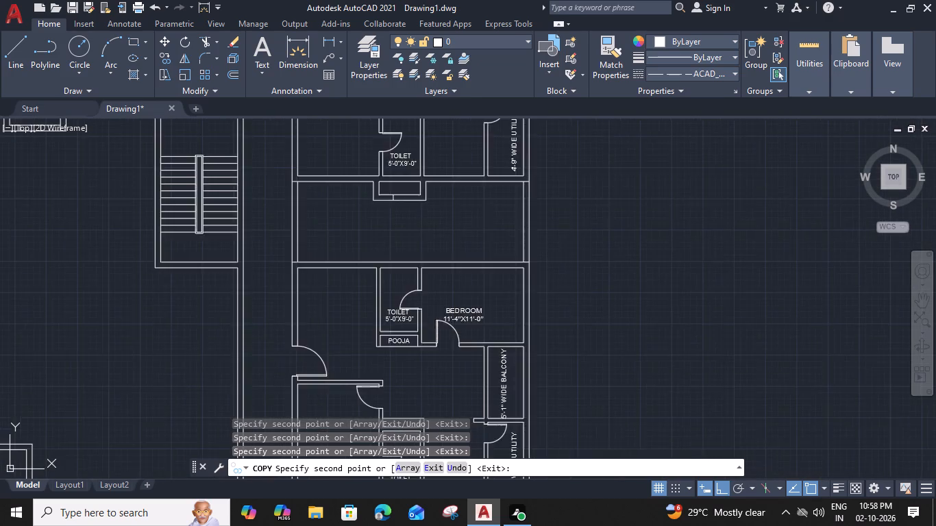
{"action": "middle_click_drag", "start_coordinate": [434, 355], "coordinate": [443, 249]}
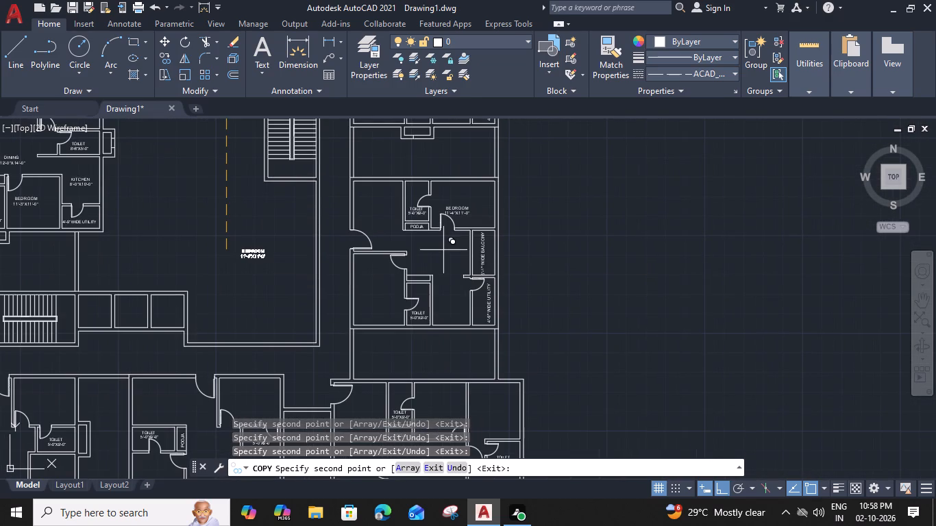
{"action": "middle_click_drag", "start_coordinate": [457, 388], "coordinate": [449, 288]}
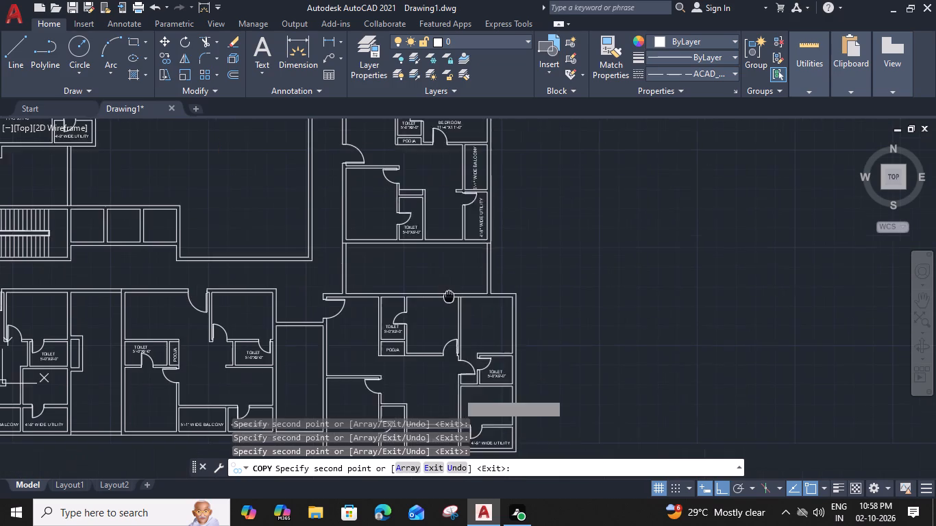
{"action": "middle_click_drag", "start_coordinate": [449, 288], "coordinate": [449, 273]}
{"action": "scroll", "coordinate": [474, 315], "scroll_direction": "up", "scroll_amount": 3}
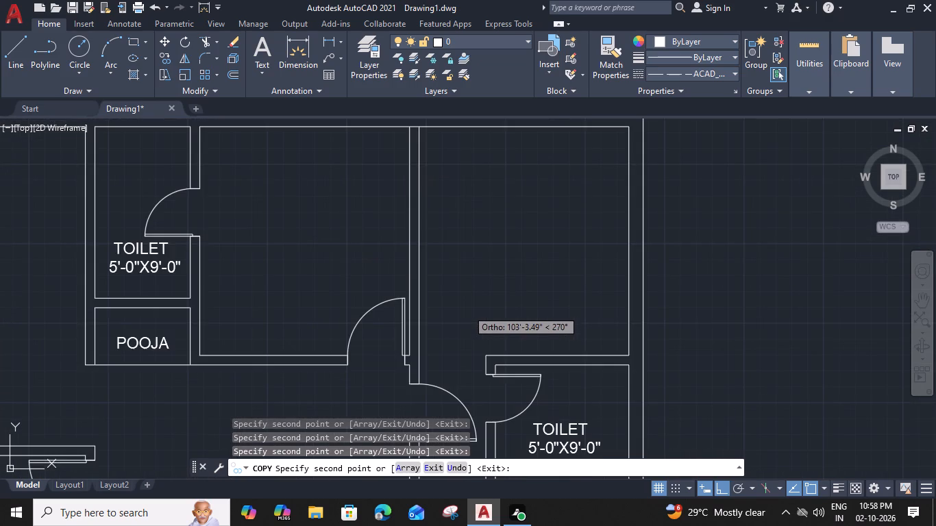
{"action": "left_click", "coordinate": [421, 268]}
{"action": "scroll", "coordinate": [421, 268], "scroll_direction": "down", "scroll_amount": 3}
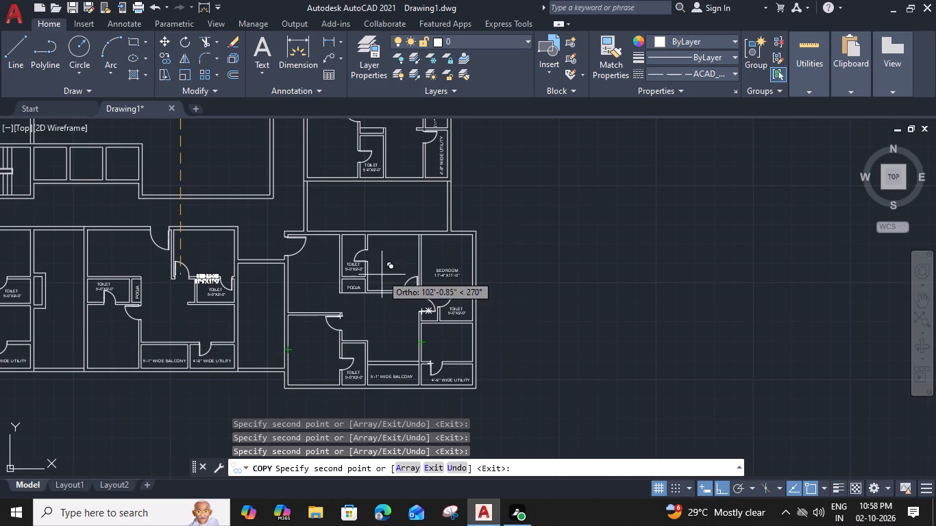
{"action": "scroll", "coordinate": [382, 275], "scroll_direction": "up", "scroll_amount": 2}
{"action": "left_click", "coordinate": [343, 259]}
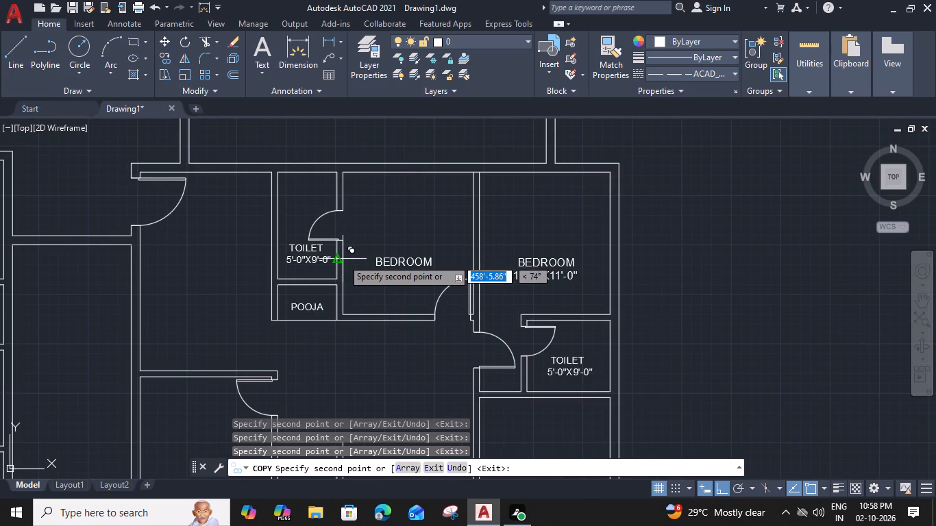
Place BEDROOM 11'-4"X11'-0" copies in the upper room above the toilet of both unlabelled bottom-row units and finish copying.
{"action": "scroll", "coordinate": [342, 261], "scroll_direction": "down", "scroll_amount": 2}
{"action": "middle_click_drag", "start_coordinate": [255, 351], "coordinate": [456, 355]}
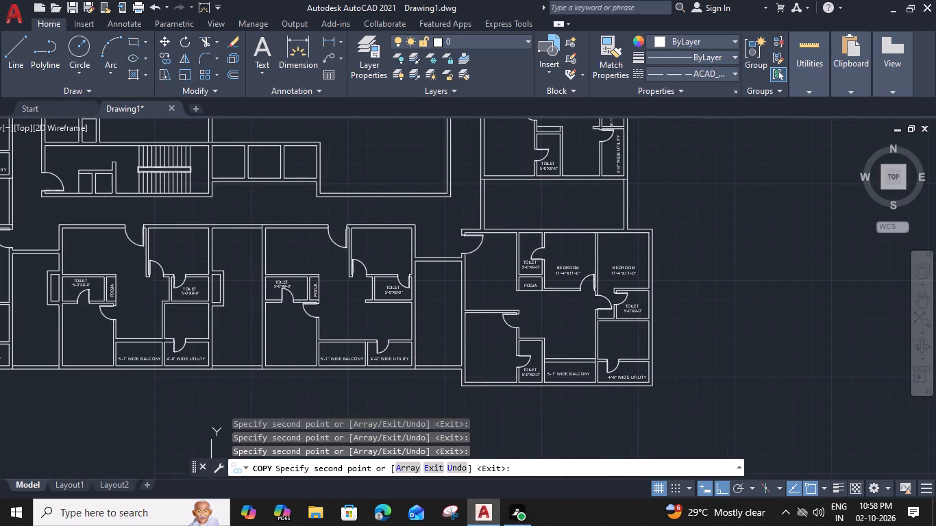
{"action": "scroll", "coordinate": [351, 248], "scroll_direction": "up", "scroll_amount": 1}
{"action": "left_click", "coordinate": [352, 251]}
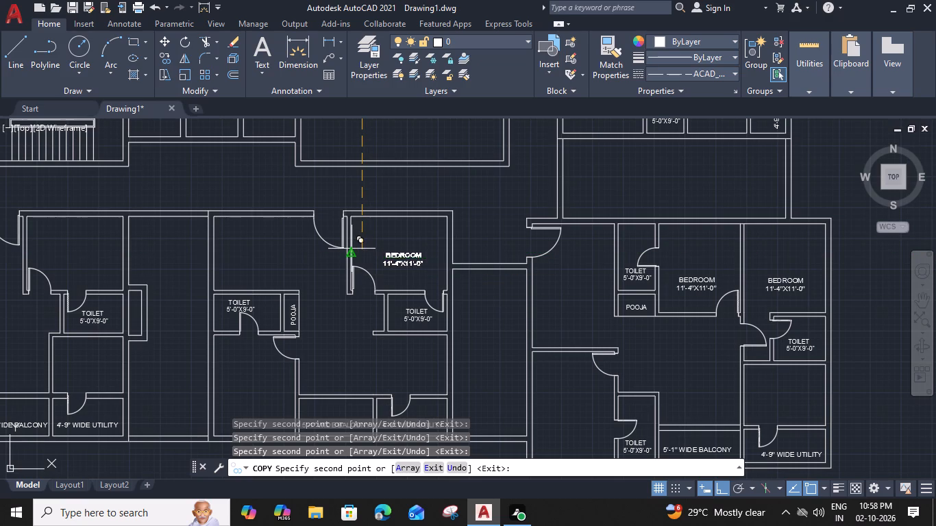
{"action": "middle_click_drag", "start_coordinate": [330, 362], "coordinate": [561, 334]}
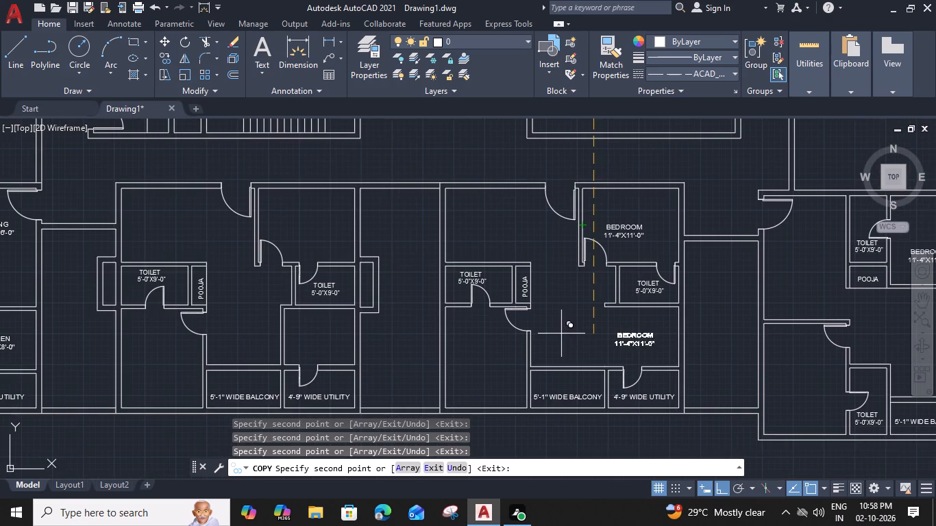
{"action": "left_click", "coordinate": [260, 216]}
{"action": "middle_click_drag", "start_coordinate": [242, 338], "coordinate": [367, 328]}
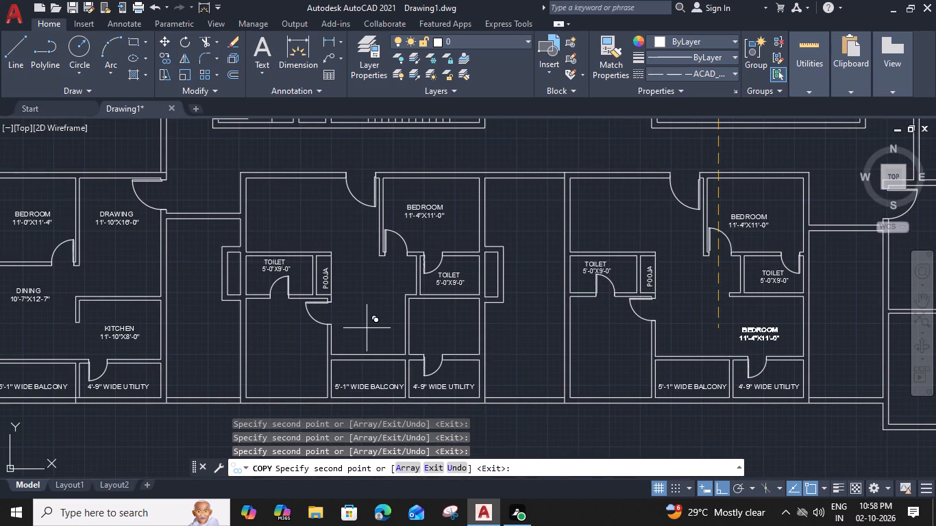
{"action": "key", "text": "Escape"}
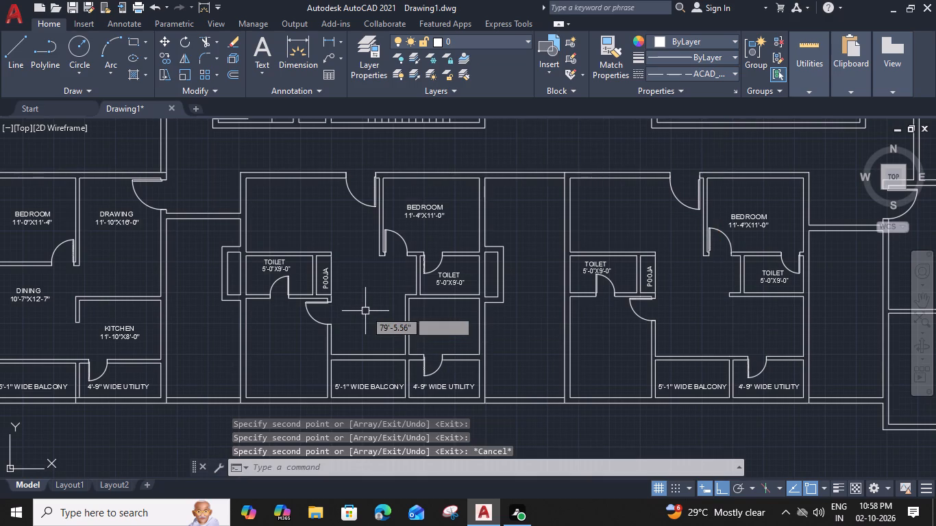
Copy the stepped unit's M.BEDROOM 11'-4"X15'-7" label, trying to place it in the topmost unit's lower room beside POOJA.
{"action": "scroll", "coordinate": [365, 310], "scroll_direction": "down", "scroll_amount": 3}
{"action": "middle_click_drag", "start_coordinate": [449, 291], "coordinate": [384, 458]}
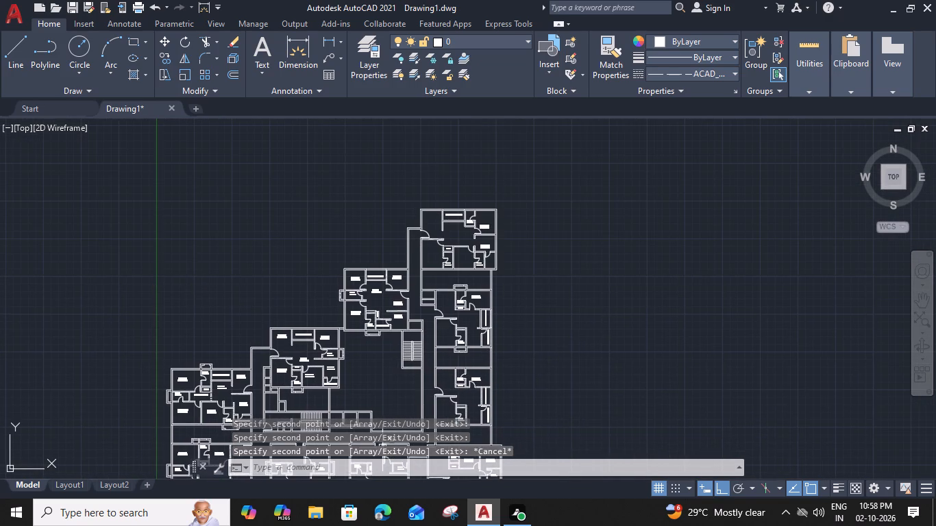
{"action": "scroll", "coordinate": [458, 228], "scroll_direction": "up", "scroll_amount": 2}
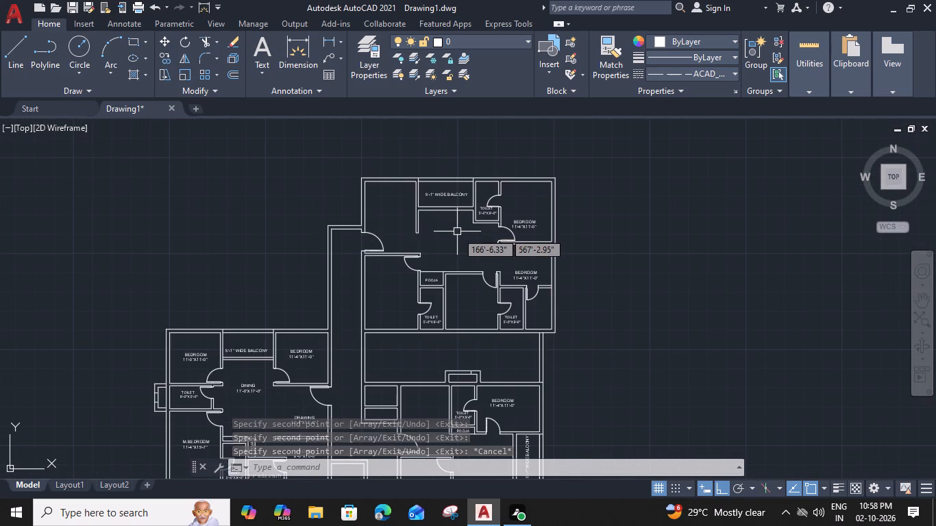
{"action": "middle_click_drag", "start_coordinate": [223, 391], "coordinate": [227, 333]}
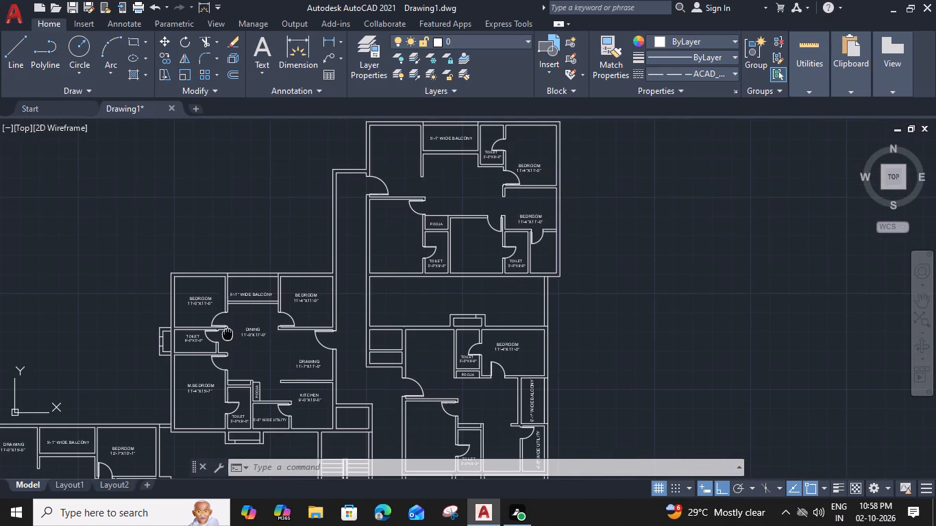
{"action": "left_click", "coordinate": [195, 387]}
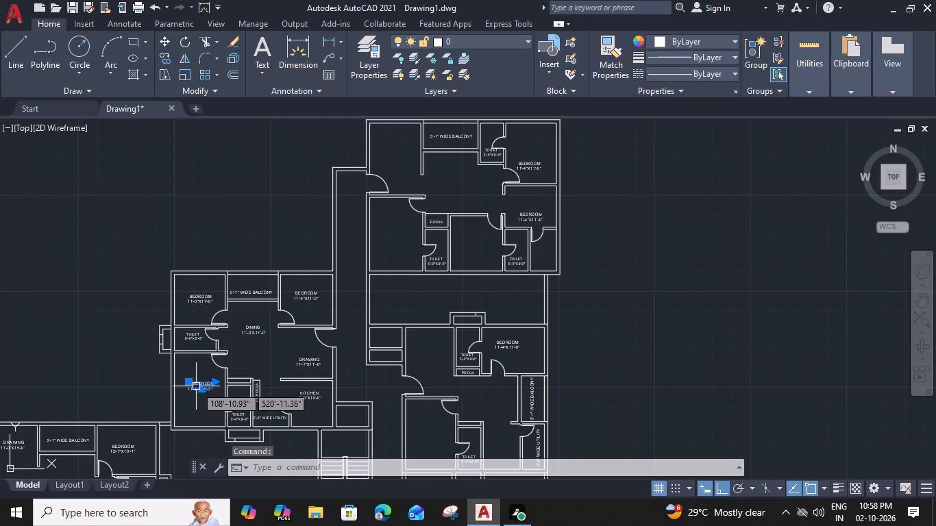
{"action": "type", "text": "CO"}
{"action": "key", "text": "space"}
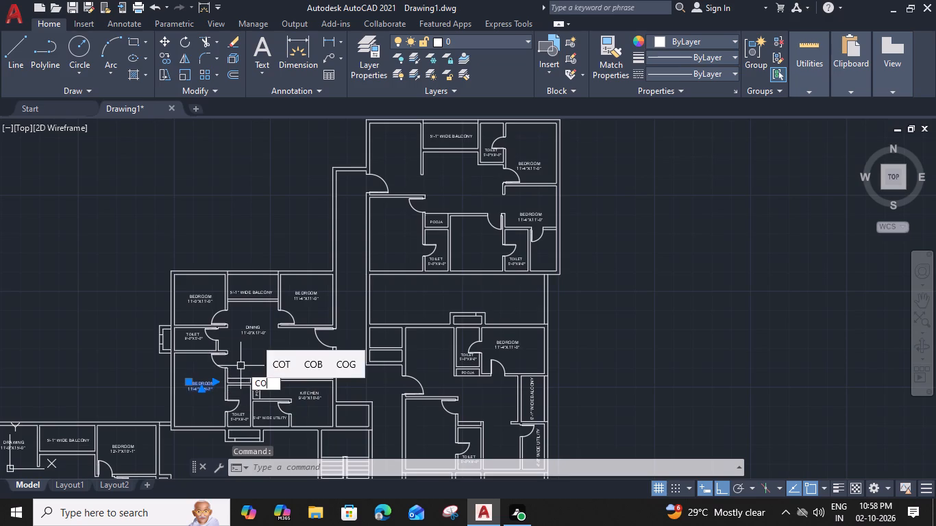
{"action": "left_click", "coordinate": [175, 386]}
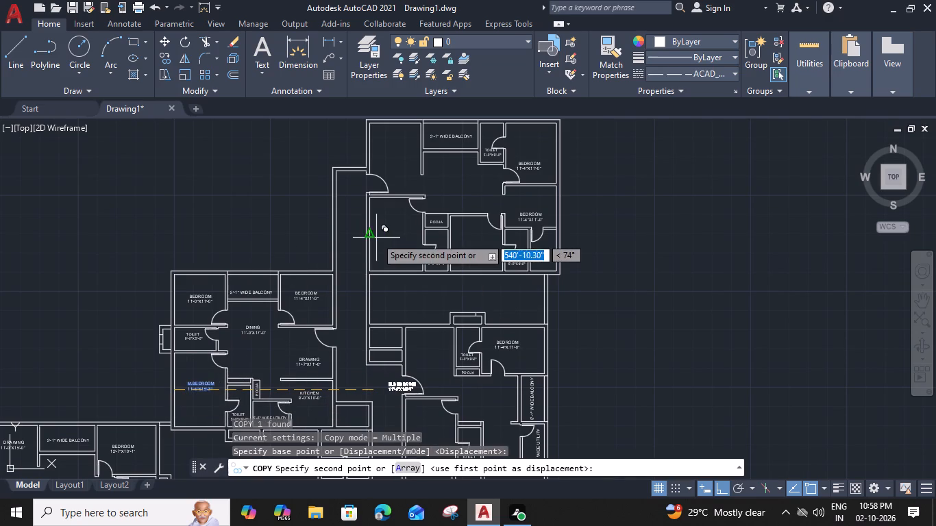
{"action": "left_click", "coordinate": [371, 236]}
Place M.BEDROOM 11'-4"X15'-7" copies in the lower room beside the toilet of the next two units down the wing.
{"action": "middle_click_drag", "start_coordinate": [378, 338], "coordinate": [385, 247]}
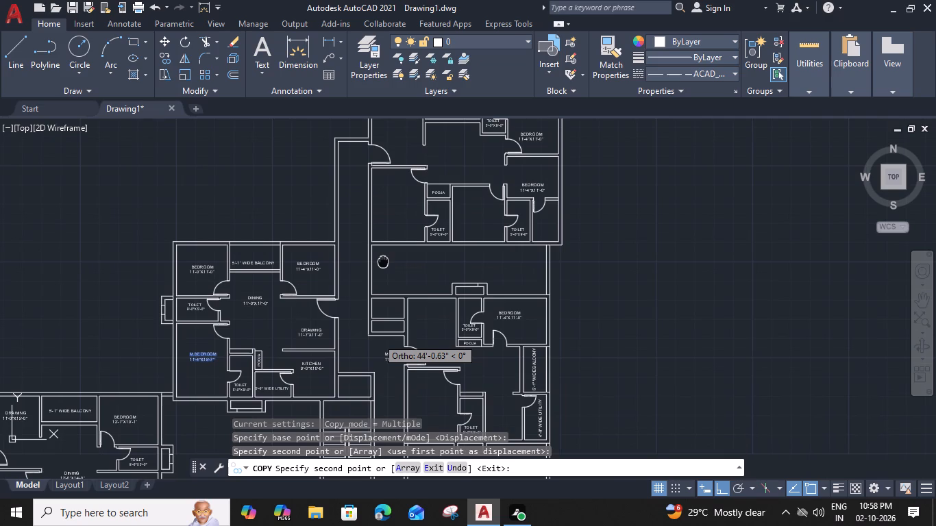
{"action": "middle_click_drag", "start_coordinate": [385, 247], "coordinate": [391, 175]}
{"action": "left_click", "coordinate": [419, 273]}
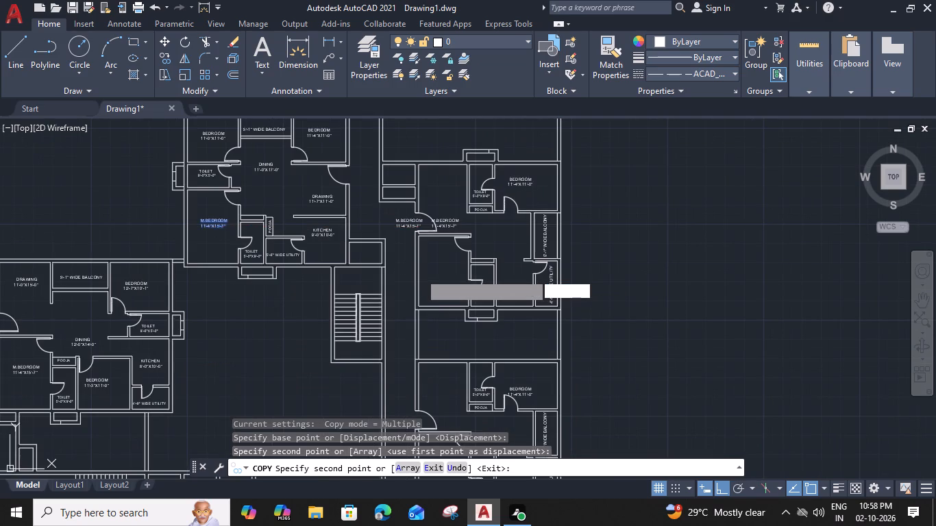
{"action": "middle_click_drag", "start_coordinate": [416, 380], "coordinate": [395, 366]}
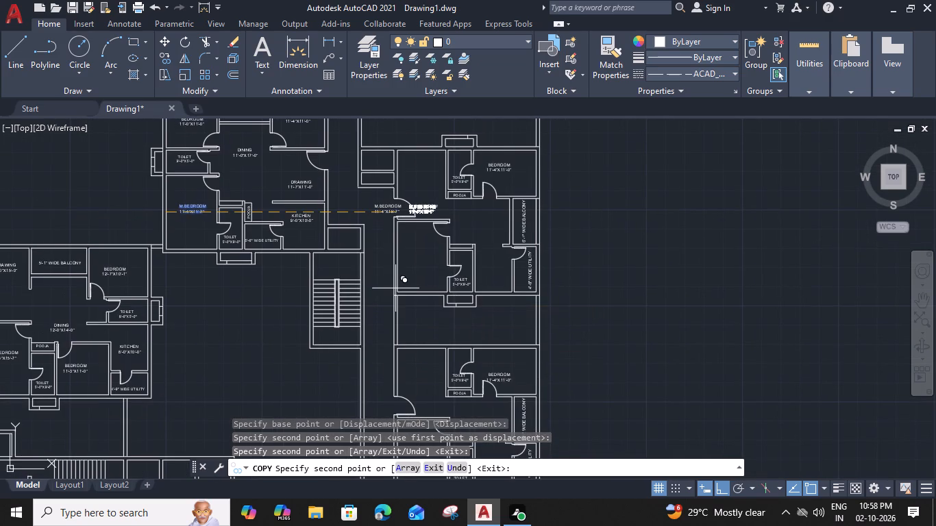
{"action": "left_click", "coordinate": [397, 260]}
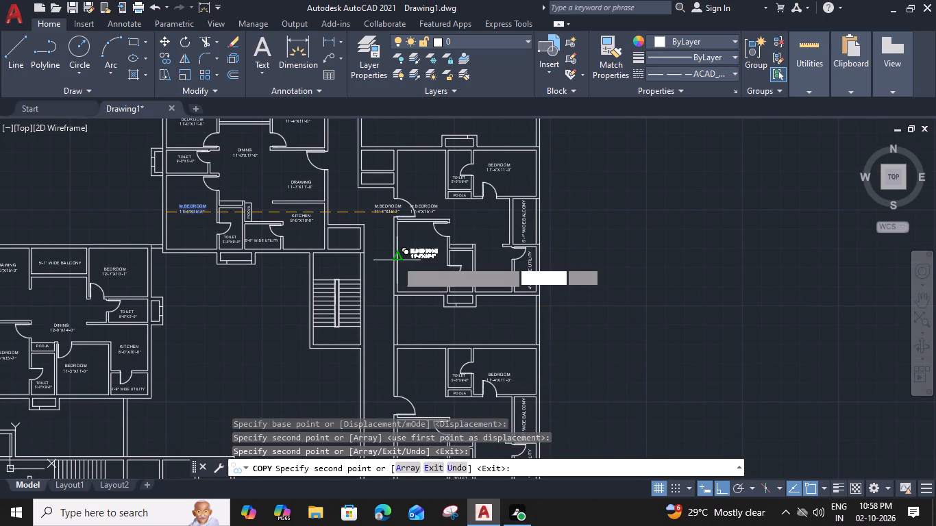
{"action": "middle_click_drag", "start_coordinate": [408, 366], "coordinate": [406, 225]}
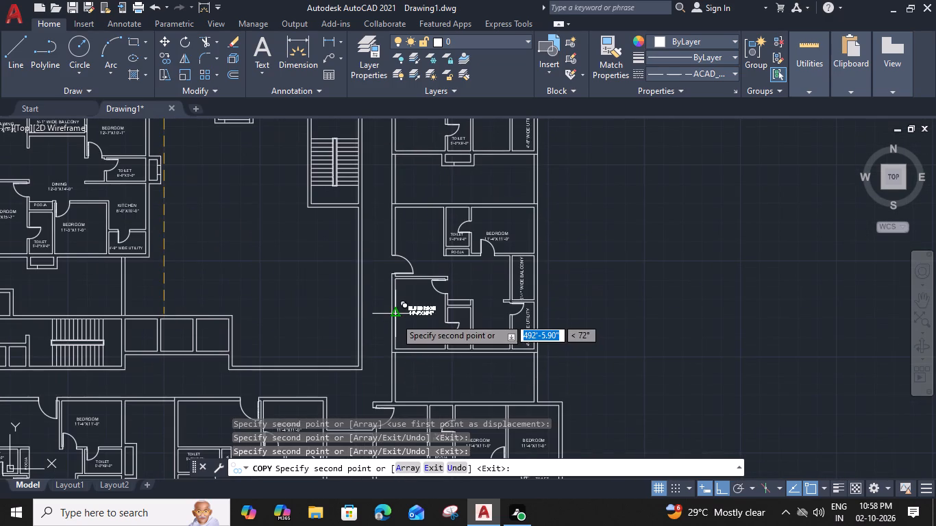
{"action": "left_click", "coordinate": [395, 318]}
Place M.BEDROOM 11'-4"X15'-7" copies in the lower outer room of the bottom corner unit and both unlabelled bottom-row units, and finish copying.
{"action": "middle_click_drag", "start_coordinate": [396, 327], "coordinate": [396, 221]}
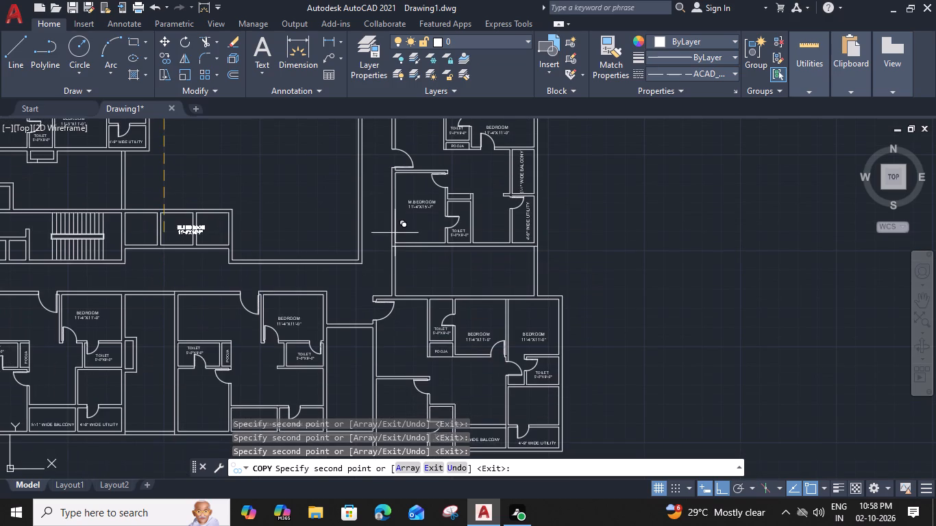
{"action": "middle_click_drag", "start_coordinate": [389, 340], "coordinate": [386, 268]}
{"action": "left_click", "coordinate": [375, 337]}
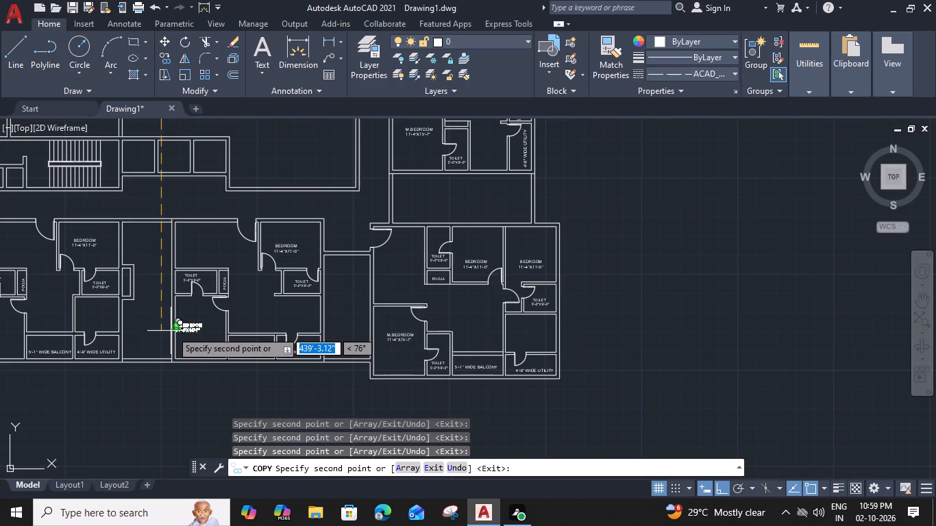
{"action": "left_click", "coordinate": [177, 328]}
{"action": "middle_click_drag", "start_coordinate": [124, 331], "coordinate": [356, 341]}
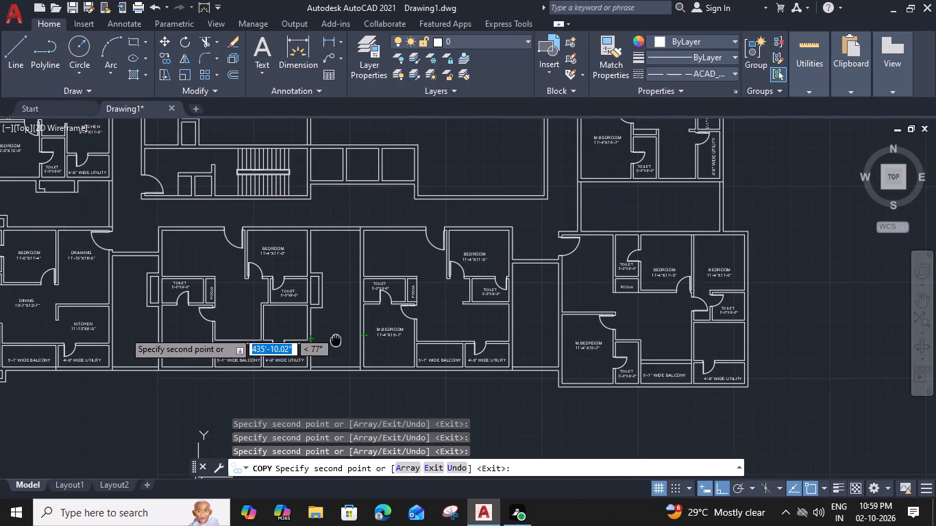
{"action": "left_click", "coordinate": [208, 339]}
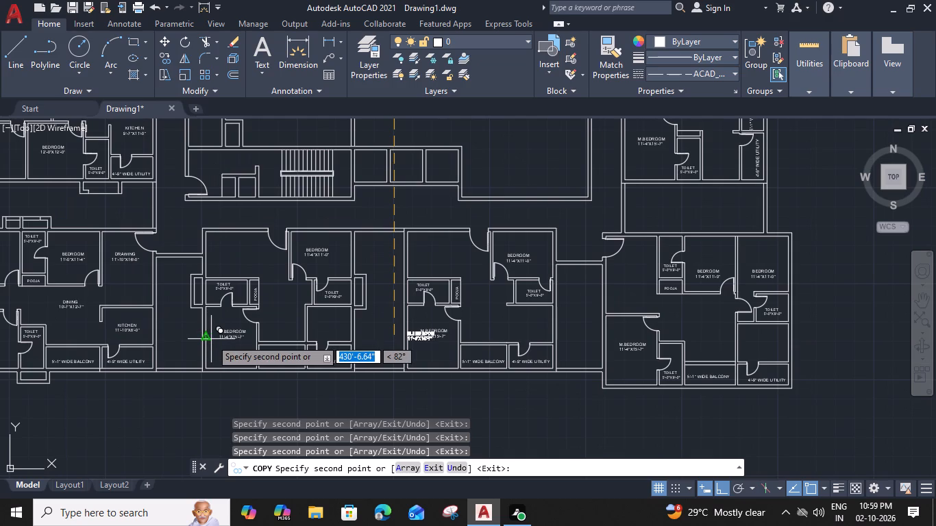
{"action": "key", "text": "Escape"}
Erase the two stray M.BEDROOM 11'-4"X15'-7" labels around the entrance door of the wing unit below the topmost unit.
{"action": "middle_click_drag", "start_coordinate": [511, 297], "coordinate": [199, 378]}
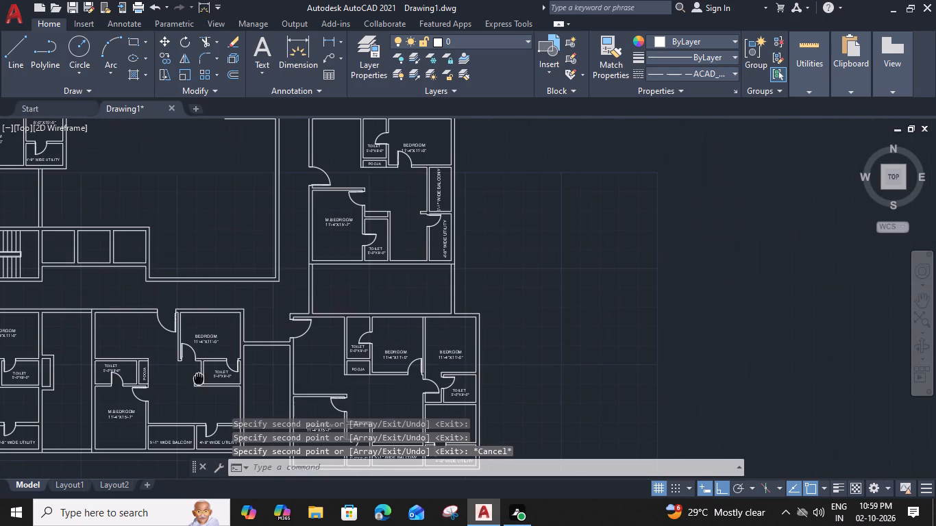
{"action": "middle_click_drag", "start_coordinate": [278, 248], "coordinate": [297, 384]}
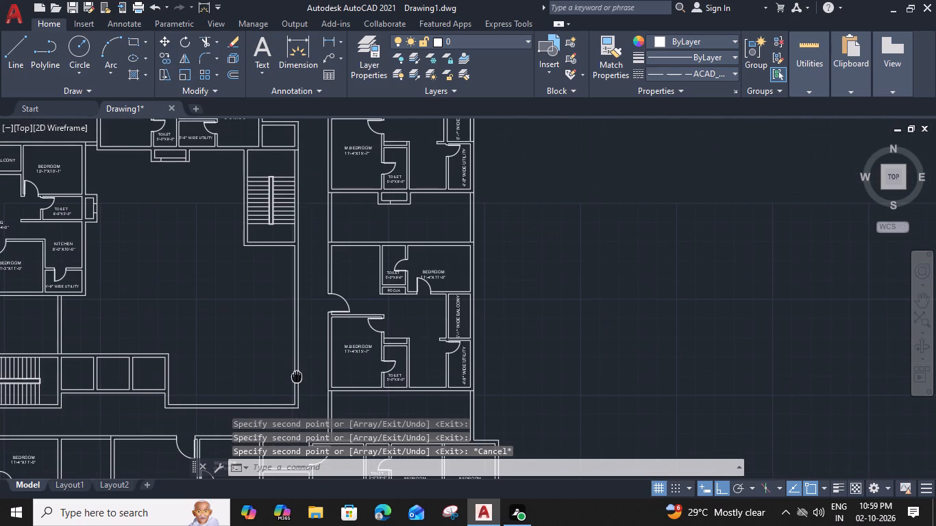
{"action": "middle_click_drag", "start_coordinate": [334, 261], "coordinate": [336, 365]}
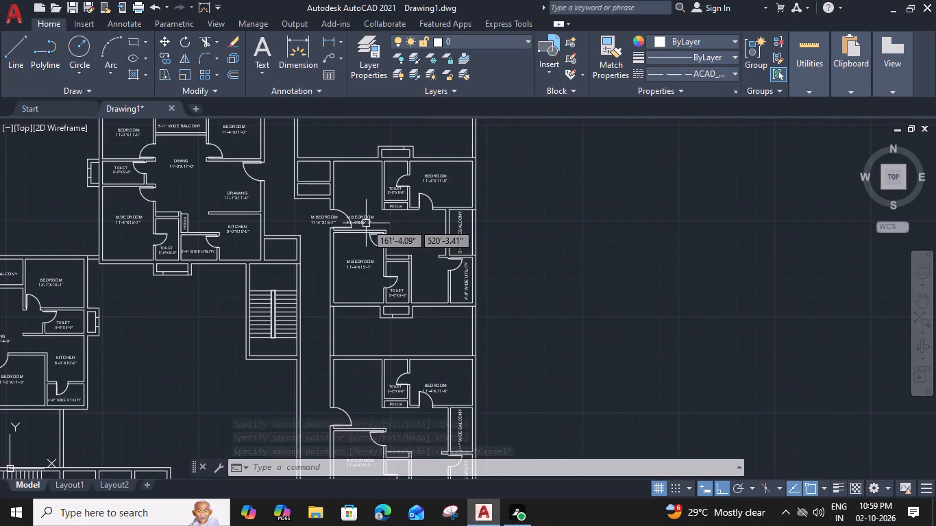
{"action": "scroll", "coordinate": [366, 222], "scroll_direction": "up", "scroll_amount": 3}
{"action": "left_click", "coordinate": [365, 222]}
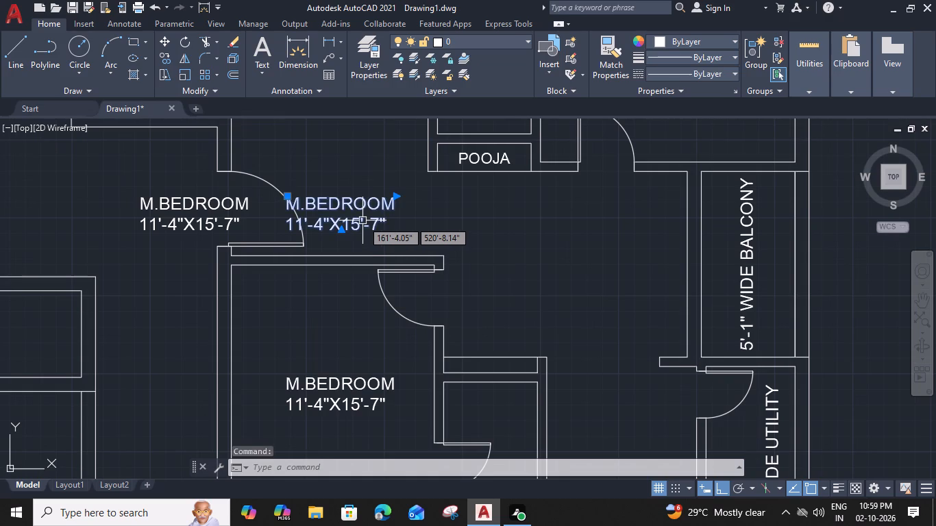
{"action": "key", "text": "Delete"}
{"action": "left_click", "coordinate": [227, 221]}
{"action": "key", "text": "Delete"}
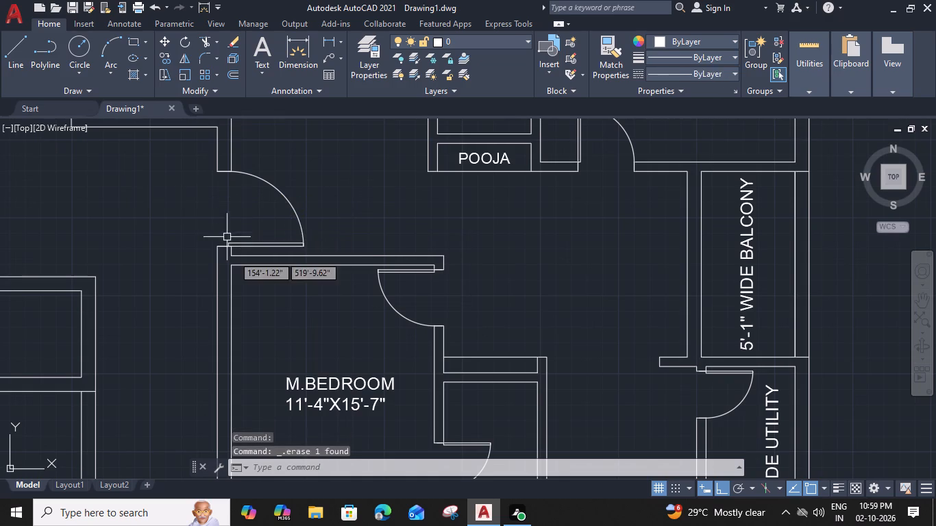
Copy the M.BEDROOM 11'-4"X15'-7" label from the wing unit below into the topmost unit's lower room beside POOJA.
{"action": "scroll", "coordinate": [255, 285], "scroll_direction": "down", "scroll_amount": 3}
{"action": "middle_click_drag", "start_coordinate": [262, 291], "coordinate": [378, 422]}
{"action": "middle_click_drag", "start_coordinate": [358, 299], "coordinate": [378, 422]}
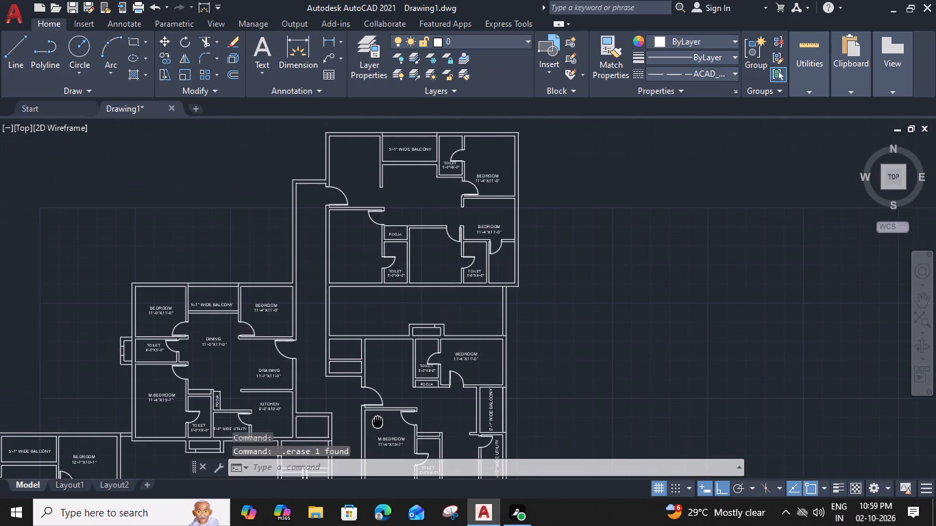
{"action": "middle_click_drag", "start_coordinate": [378, 422], "coordinate": [386, 239]}
{"action": "left_click", "coordinate": [408, 381]}
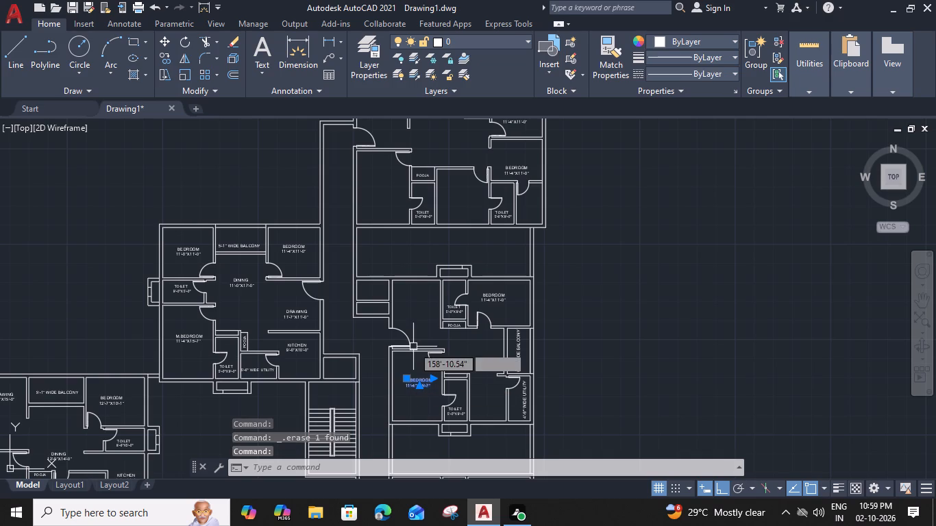
{"action": "key", "text": "c"}
{"action": "type", "text": "O"}
{"action": "key", "text": "space"}
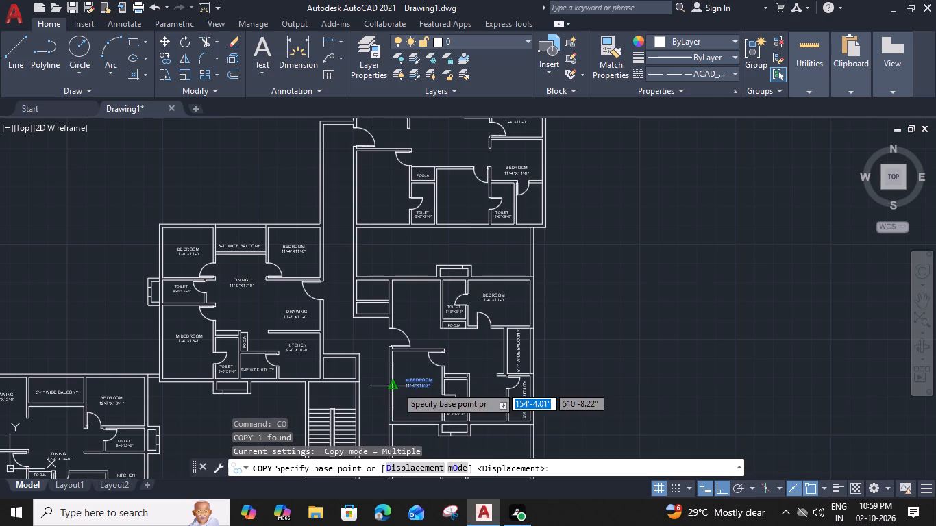
{"action": "left_click", "coordinate": [397, 386]}
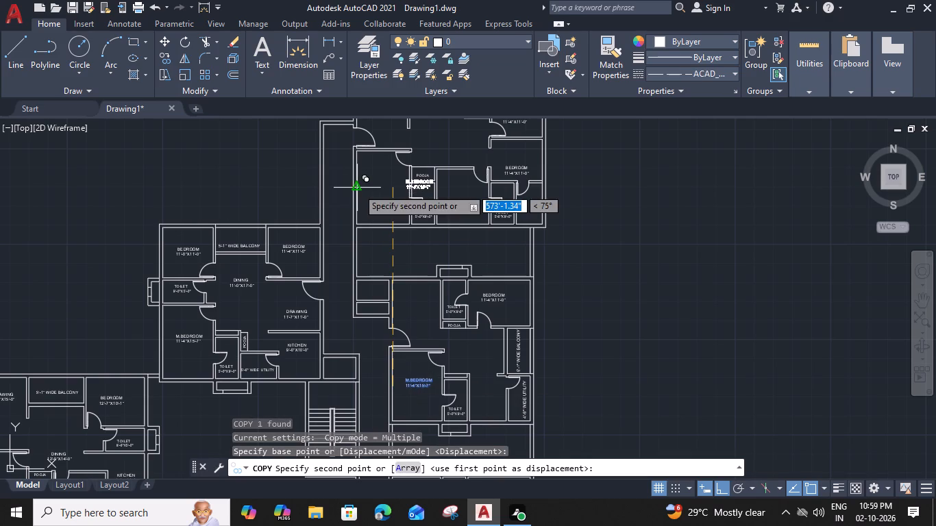
{"action": "left_click", "coordinate": [358, 188]}
{"action": "key", "text": "Escape"}
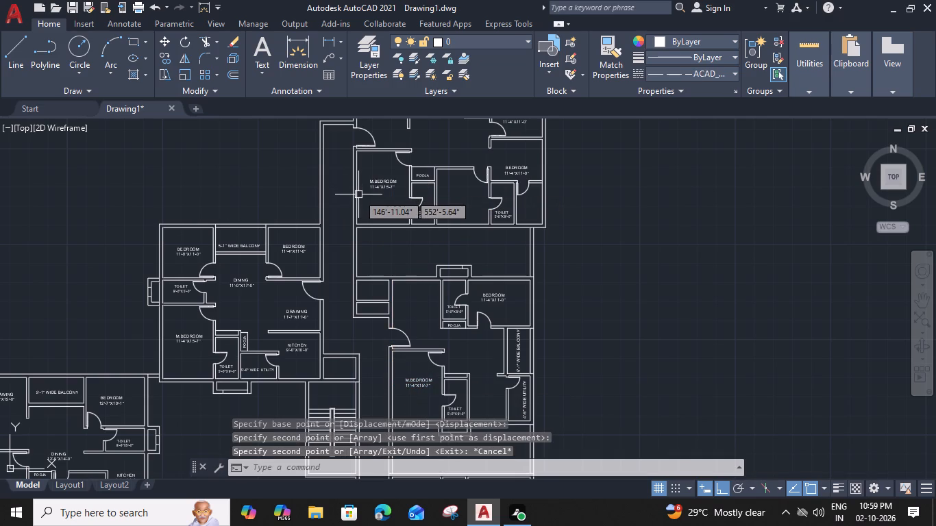
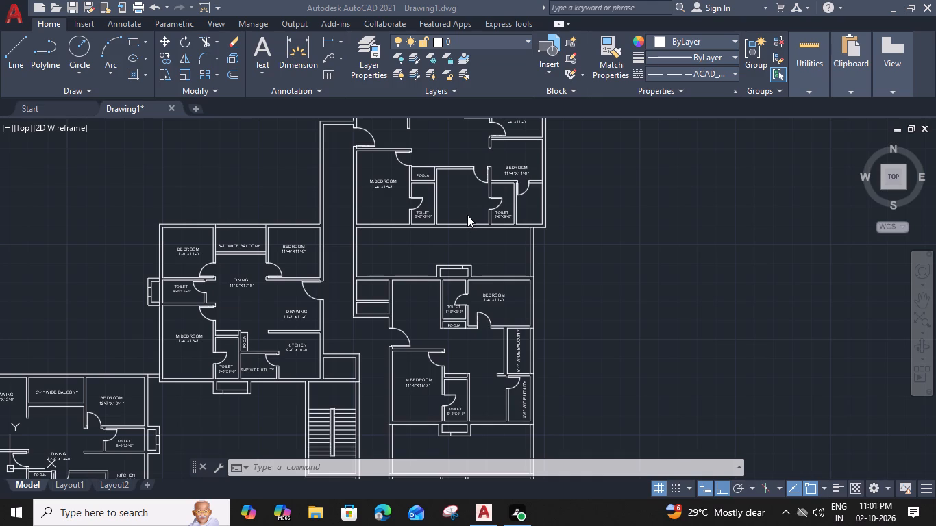
Copy the BEDROOM 11'-4"X11'-0" label from the topmost unit's upper corner bedroom into its unlabelled room between the two lower toilets.
{"action": "middle_click_drag", "start_coordinate": [415, 239], "coordinate": [463, 250]}
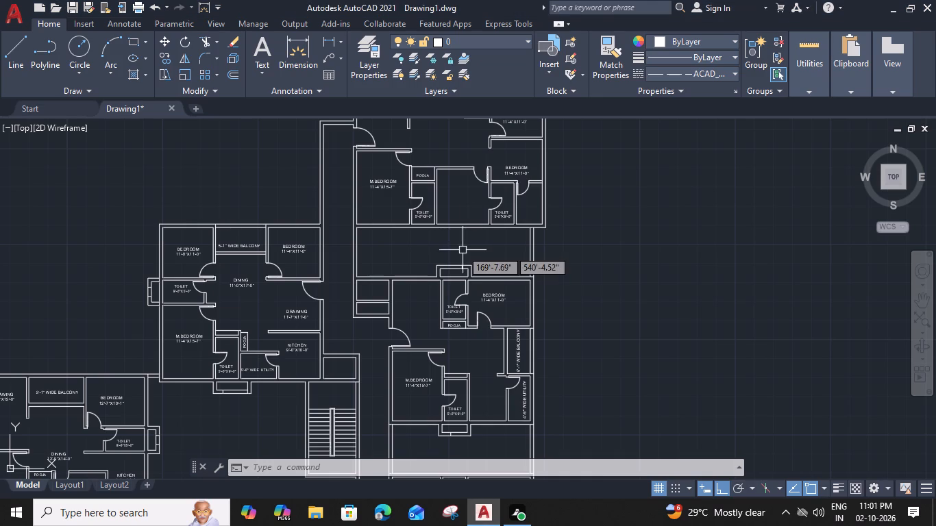
{"action": "scroll", "coordinate": [436, 239], "scroll_direction": "down", "scroll_amount": 1}
{"action": "middle_click_drag", "start_coordinate": [435, 242], "coordinate": [434, 290]}
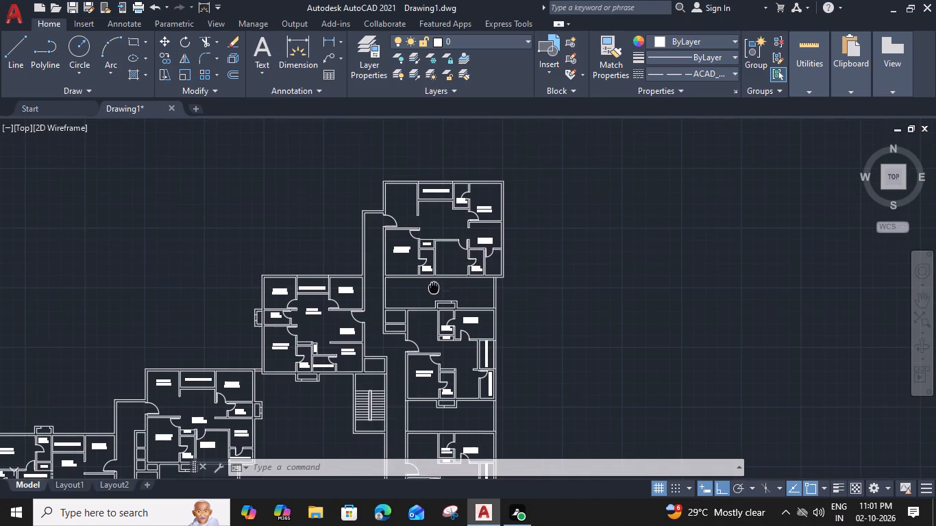
{"action": "scroll", "coordinate": [489, 211], "scroll_direction": "up", "scroll_amount": 3}
{"action": "left_click", "coordinate": [489, 214]}
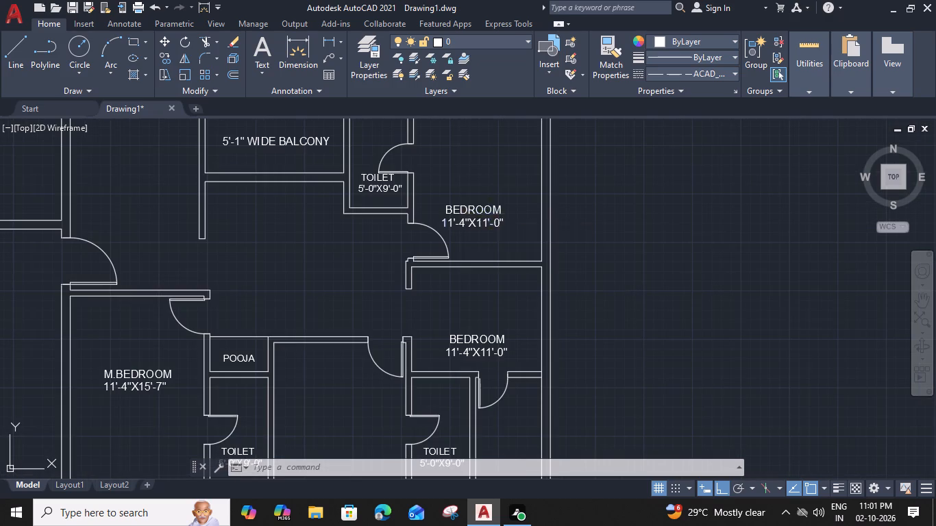
{"action": "key", "text": "c"}
{"action": "type", "text": "O"}
{"action": "key", "text": "space"}
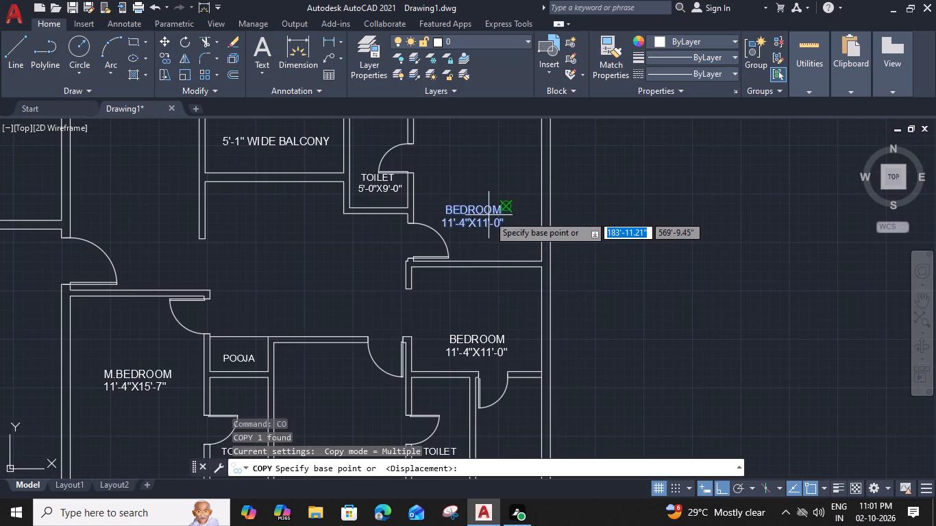
{"action": "left_click", "coordinate": [414, 208]}
{"action": "middle_click_drag", "start_coordinate": [353, 378], "coordinate": [352, 378]}
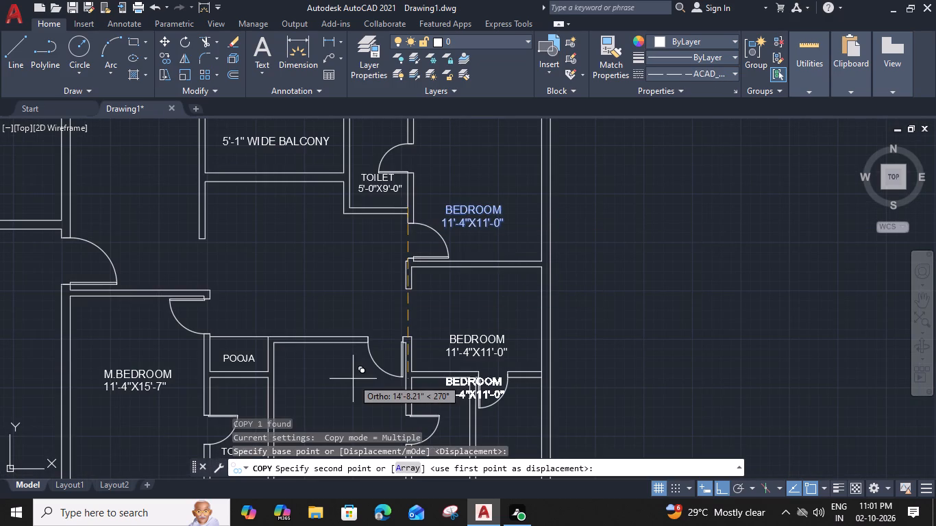
{"action": "middle_click_drag", "start_coordinate": [352, 378], "coordinate": [432, 239]}
{"action": "left_click", "coordinate": [352, 267]}
{"action": "scroll", "coordinate": [366, 302], "scroll_direction": "down", "scroll_amount": 3}
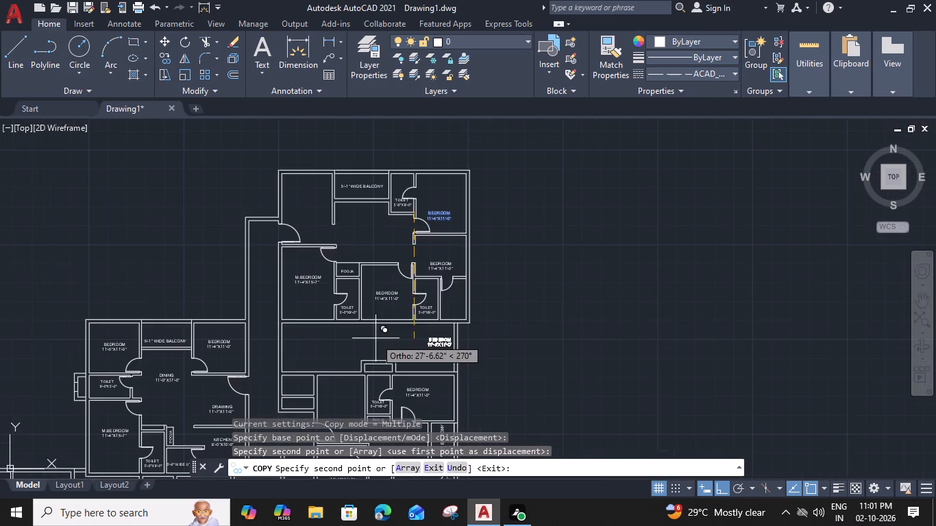
{"action": "middle_click_drag", "start_coordinate": [375, 338], "coordinate": [412, 135]}
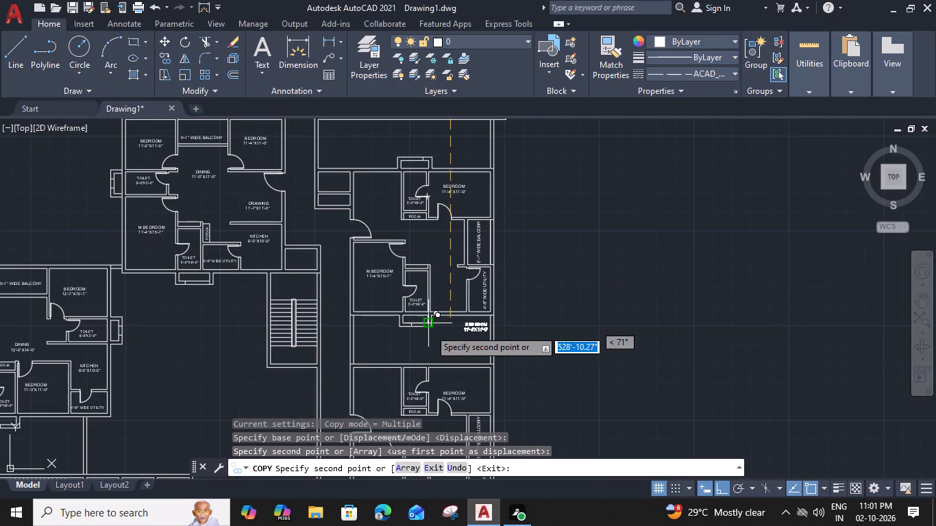
{"action": "key", "text": "Escape"}
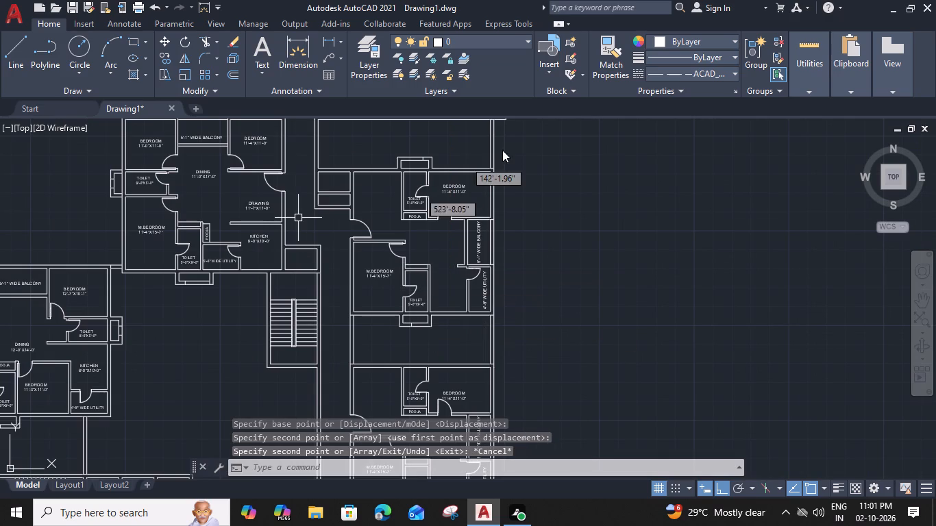
Copy the KITCHEN 9'-0"X10'-0" label from the unit above the staircase into the adjacent wing unit beside the utility and the topmost unit's room below the corner bedroom.
{"action": "left_click", "coordinate": [254, 244]}
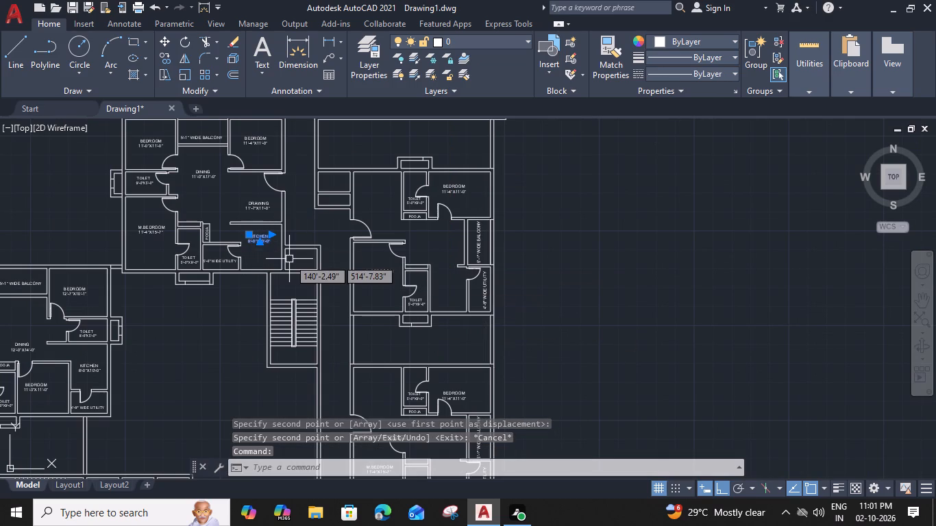
{"action": "type", "text": "CO"}
{"action": "key", "text": "space"}
{"action": "left_click", "coordinate": [282, 247]}
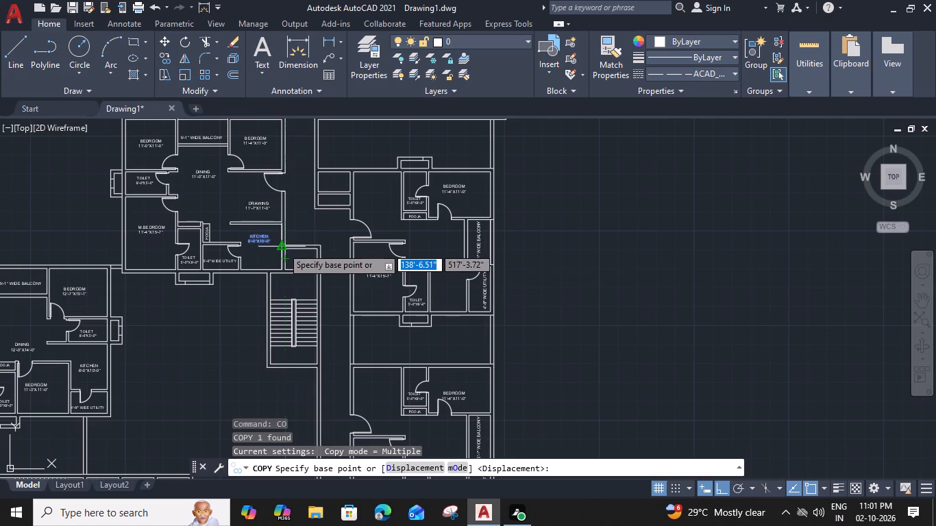
{"action": "left_click", "coordinate": [467, 292]}
{"action": "middle_click_drag", "start_coordinate": [461, 208], "coordinate": [452, 355]}
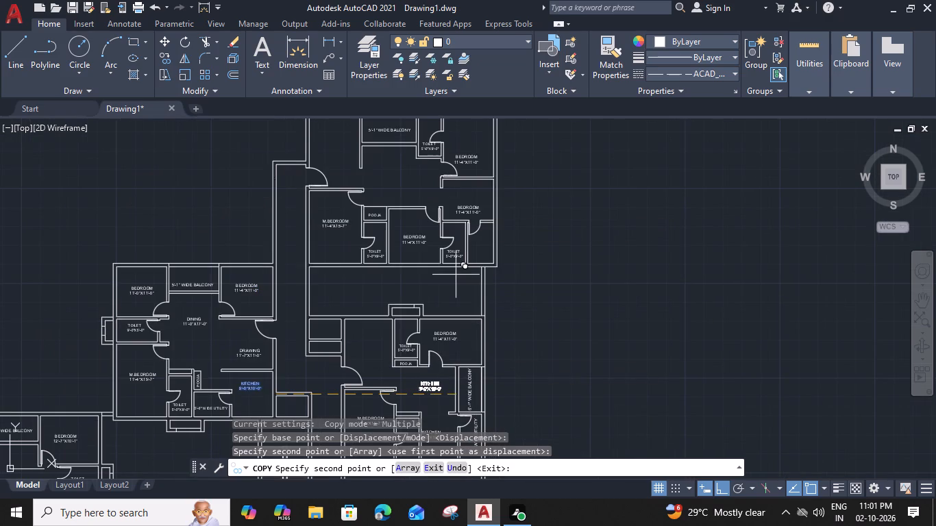
{"action": "middle_click_drag", "start_coordinate": [457, 271], "coordinate": [448, 346]}
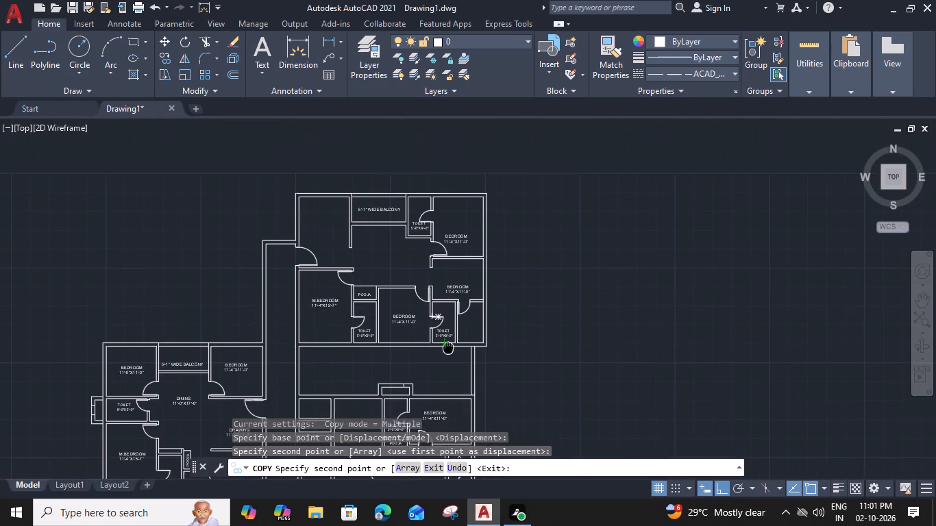
{"action": "middle_click_drag", "start_coordinate": [448, 346], "coordinate": [452, 329]}
{"action": "scroll", "coordinate": [484, 256], "scroll_direction": "up", "scroll_amount": 1}
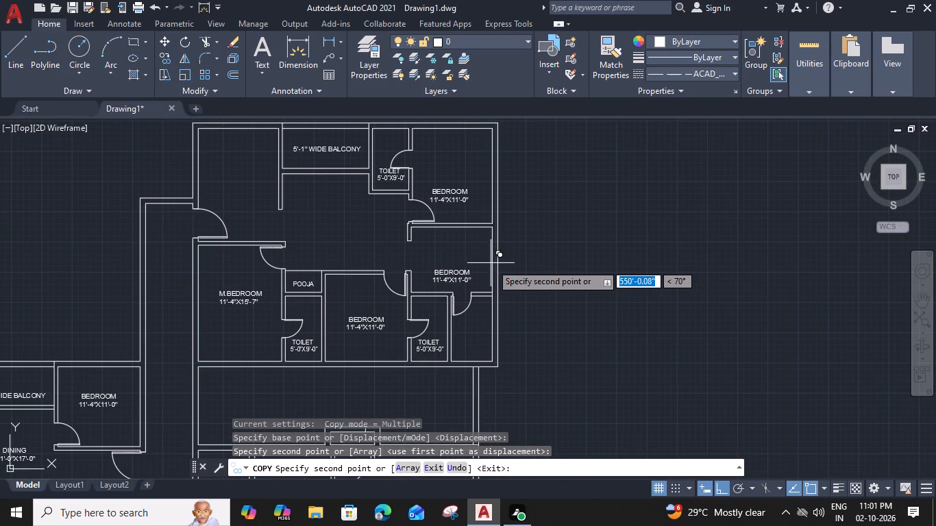
{"action": "left_click", "coordinate": [492, 264]}
{"action": "key", "text": "Escape"}
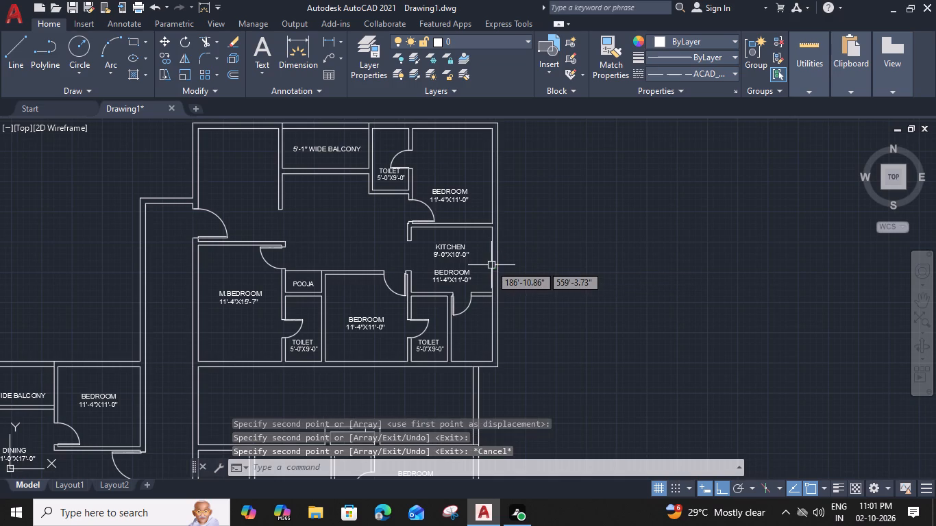
Erase the BEDROOM 11'-4"X11'-0" label overlapping the topmost unit's kitchen.
{"action": "left_click", "coordinate": [460, 274]}
{"action": "key", "text": "Delete"}
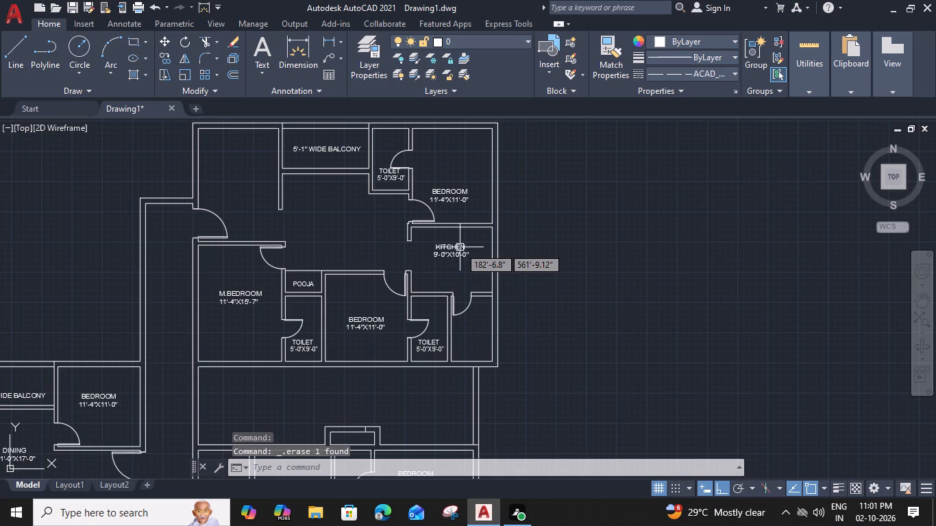
Copy the DRAWING 11'-7"X11'-0" label from the unit above the staircase into the topmost unit's entrance room beside the balcony.
{"action": "scroll", "coordinate": [460, 269], "scroll_direction": "down", "scroll_amount": 3}
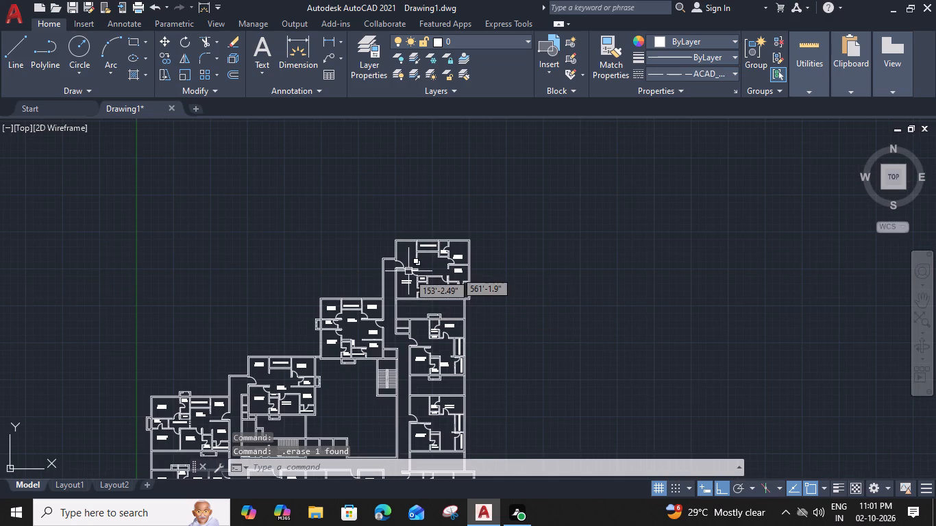
{"action": "scroll", "coordinate": [344, 302], "scroll_direction": "up", "scroll_amount": 2}
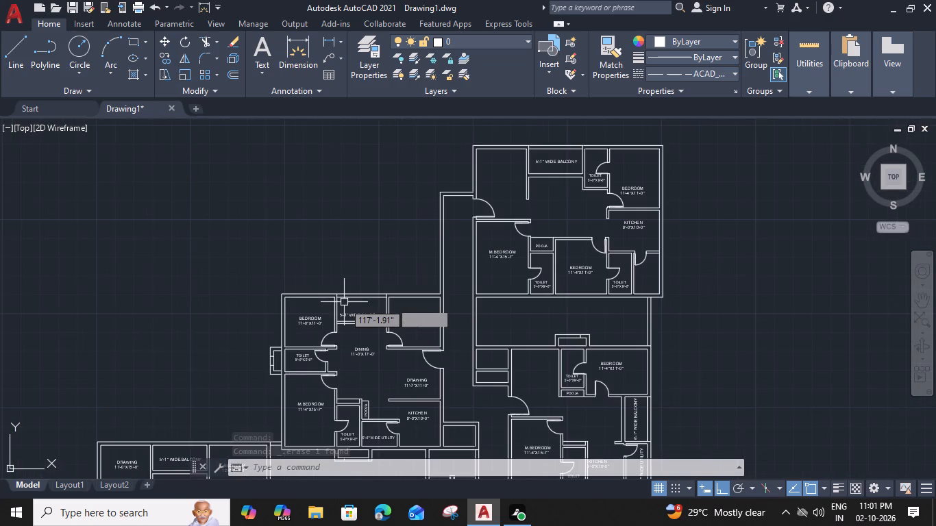
{"action": "left_click", "coordinate": [418, 385]}
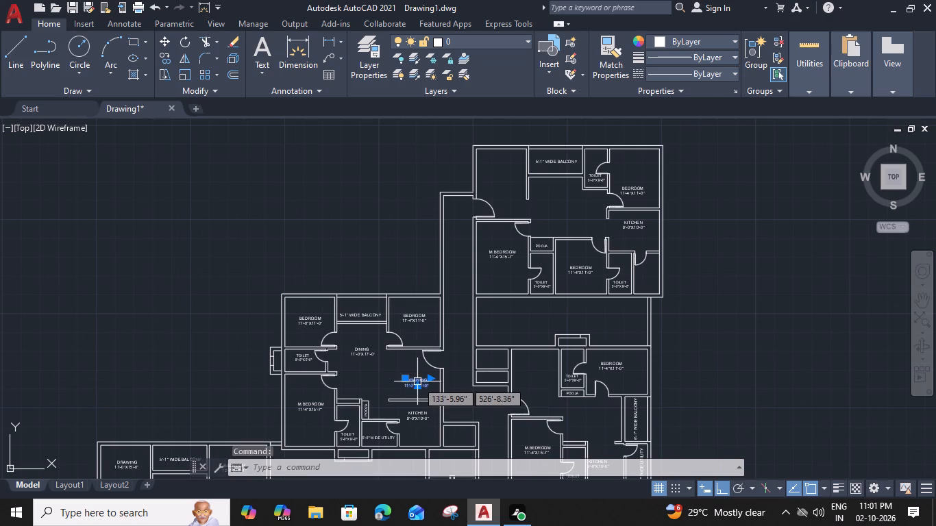
{"action": "key", "text": "c"}
{"action": "type", "text": "O"}
{"action": "key", "text": "space"}
{"action": "scroll", "coordinate": [425, 387], "scroll_direction": "up", "scroll_amount": 2}
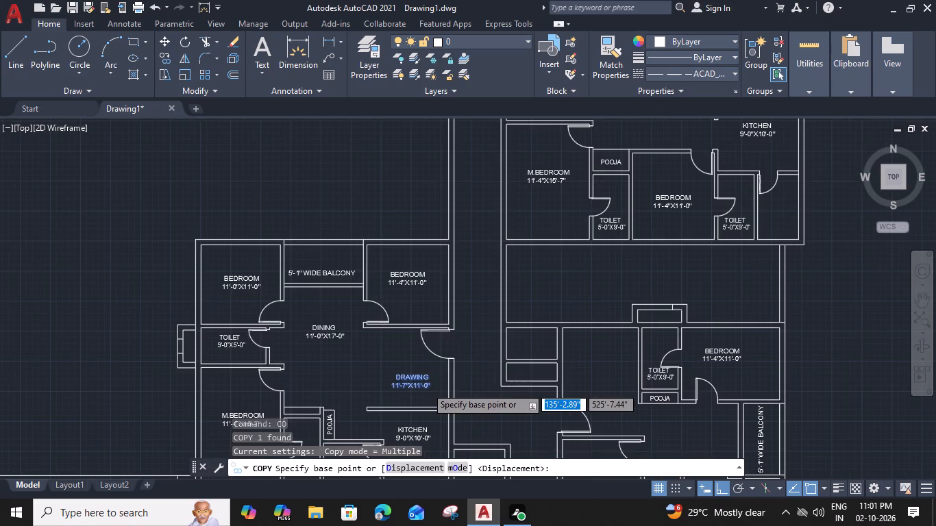
{"action": "left_click", "coordinate": [463, 381]}
{"action": "scroll", "coordinate": [463, 379], "scroll_direction": "down", "scroll_amount": 2}
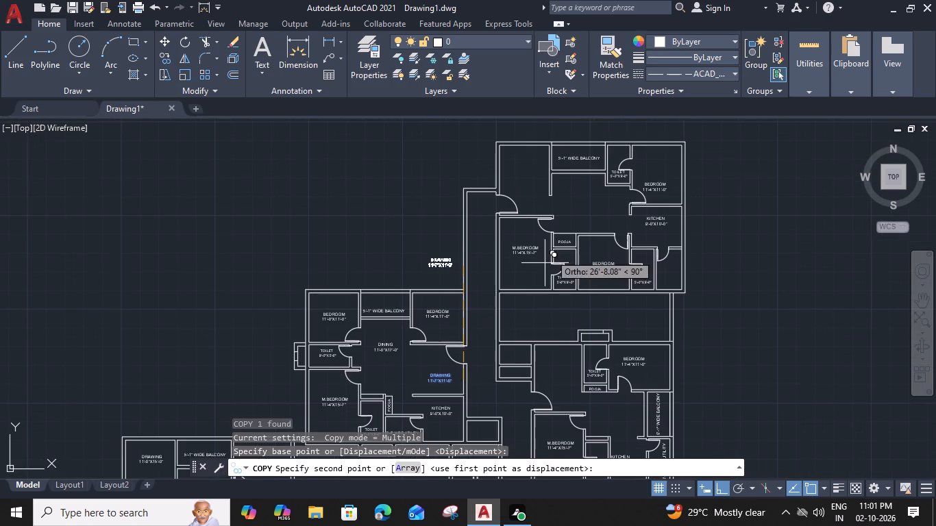
{"action": "scroll", "coordinate": [544, 179], "scroll_direction": "up", "scroll_amount": 2}
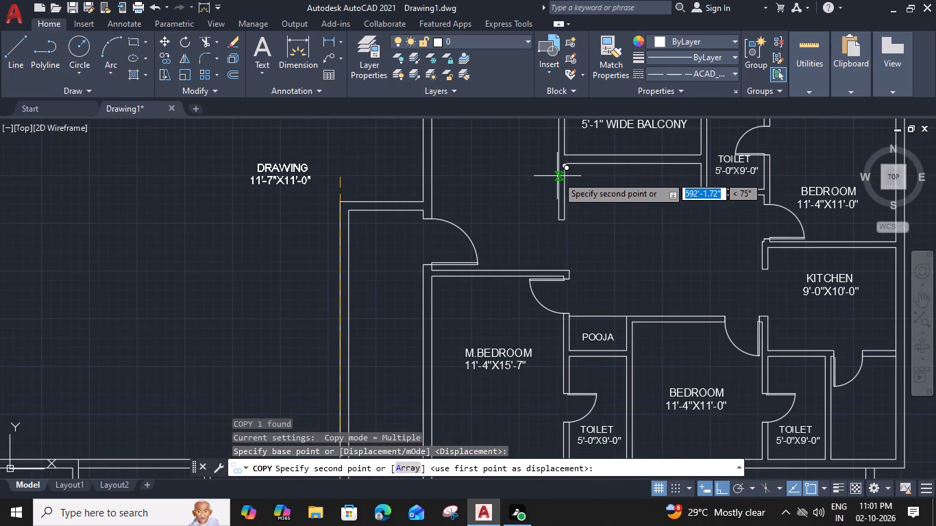
{"action": "left_click", "coordinate": [557, 176]}
Place DRAWING 11'-7"X11'-0" copies in the entrance room beside the toilet and POOJA of the next two units down the wing.
{"action": "scroll", "coordinate": [556, 185], "scroll_direction": "down", "scroll_amount": 3}
{"action": "middle_click_drag", "start_coordinate": [545, 364], "coordinate": [476, 273]}
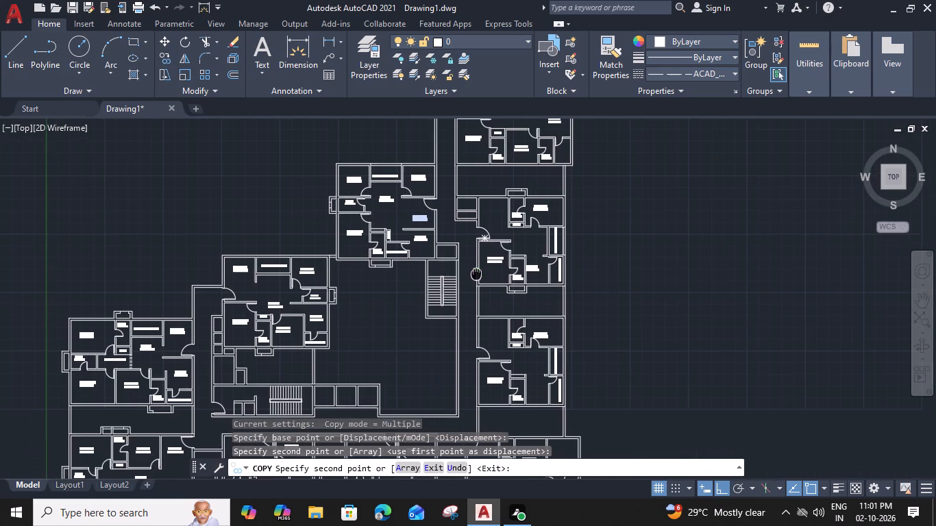
{"action": "scroll", "coordinate": [500, 201], "scroll_direction": "up", "scroll_amount": 3}
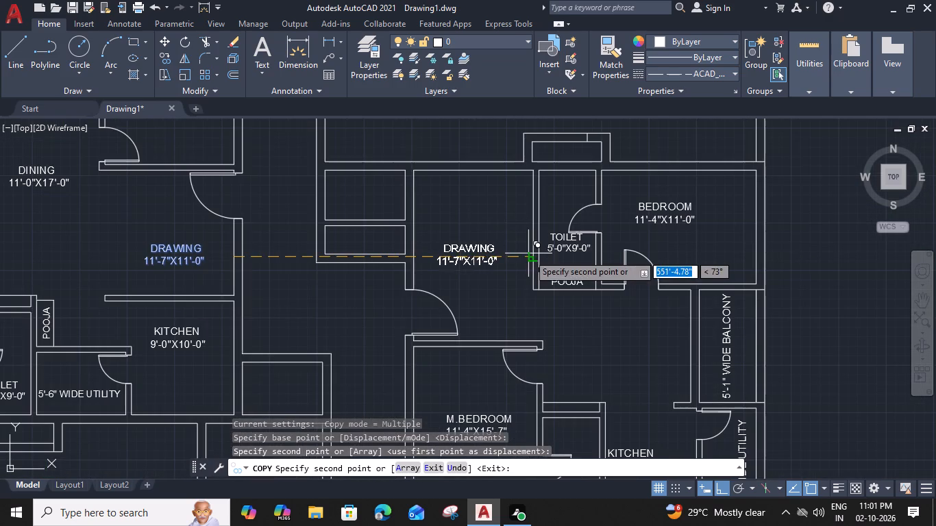
{"action": "left_click", "coordinate": [530, 260]}
{"action": "scroll", "coordinate": [529, 266], "scroll_direction": "down", "scroll_amount": 4}
{"action": "middle_click_drag", "start_coordinate": [517, 362], "coordinate": [483, 292]}
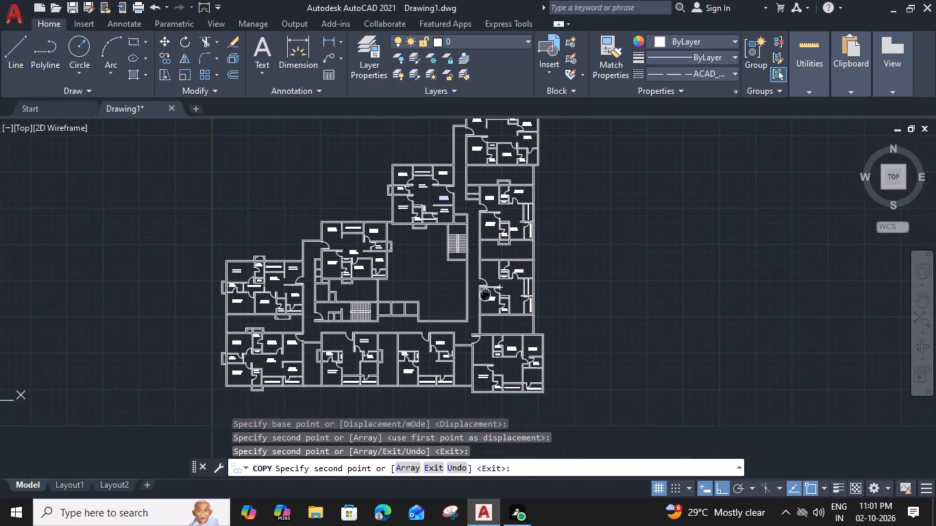
{"action": "middle_click_drag", "start_coordinate": [483, 292], "coordinate": [472, 290]}
{"action": "scroll", "coordinate": [484, 260], "scroll_direction": "up", "scroll_amount": 4}
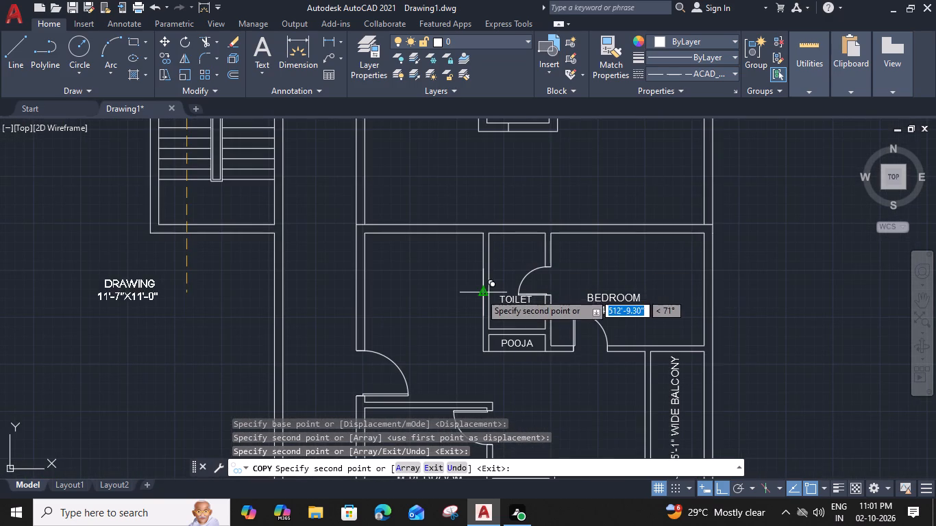
{"action": "left_click", "coordinate": [484, 297]}
Place DRAWING 11'-7"X11'-0" copies in the entrance room of the bottom corner unit and both adjacent bottom-row units, and finish copying.
{"action": "scroll", "coordinate": [482, 308], "scroll_direction": "down", "scroll_amount": 3}
{"action": "middle_click_drag", "start_coordinate": [475, 350], "coordinate": [456, 172]}
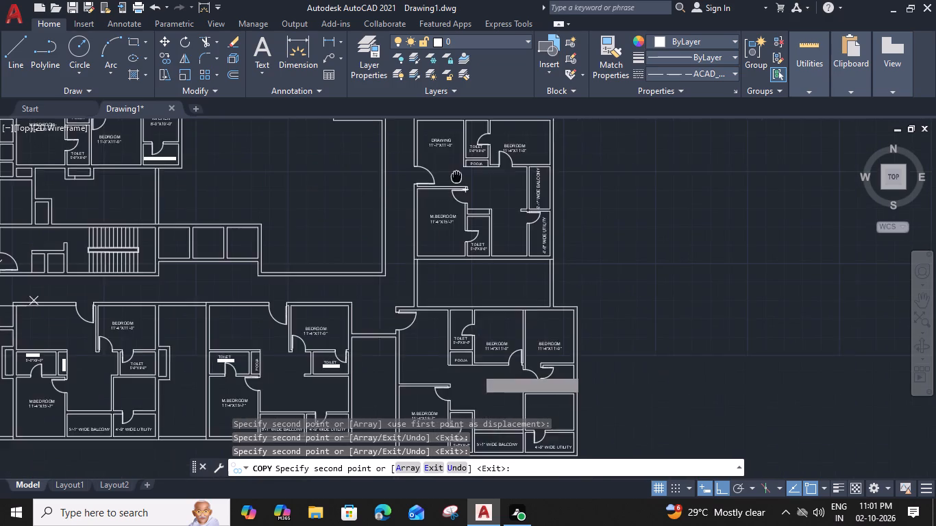
{"action": "middle_click_drag", "start_coordinate": [456, 172], "coordinate": [454, 130]}
{"action": "scroll", "coordinate": [442, 310], "scroll_direction": "up", "scroll_amount": 3}
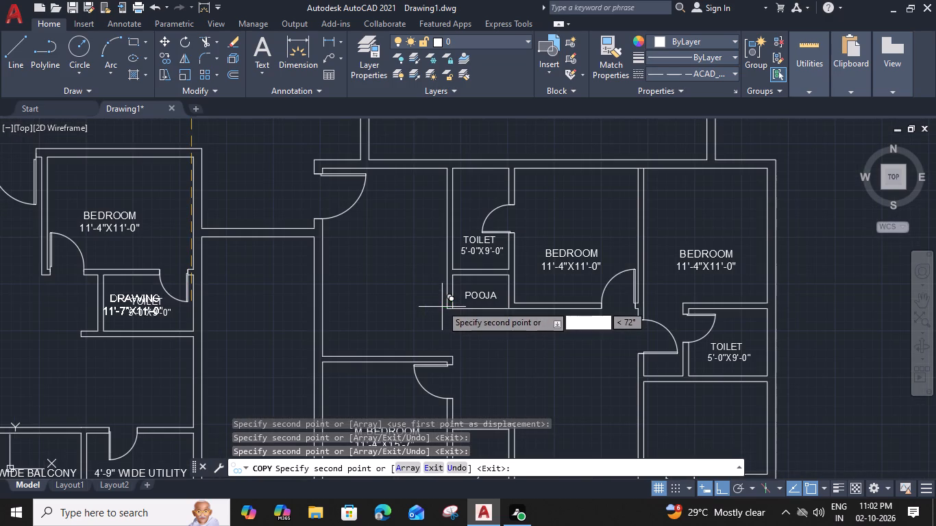
{"action": "left_click", "coordinate": [445, 290]}
{"action": "scroll", "coordinate": [445, 290], "scroll_direction": "down", "scroll_amount": 3}
{"action": "middle_click_drag", "start_coordinate": [417, 334], "coordinate": [589, 299]}
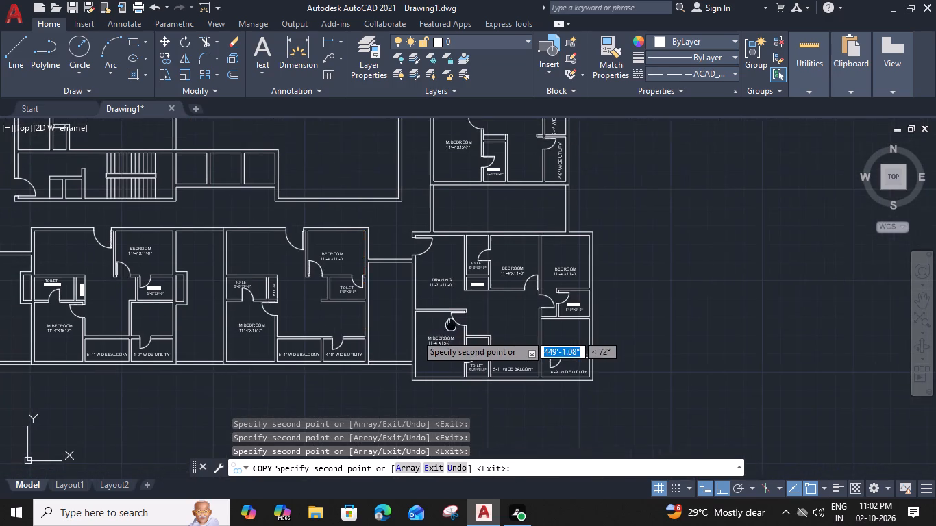
{"action": "middle_click_drag", "start_coordinate": [589, 299], "coordinate": [652, 293]}
{"action": "scroll", "coordinate": [508, 224], "scroll_direction": "up", "scroll_amount": 2}
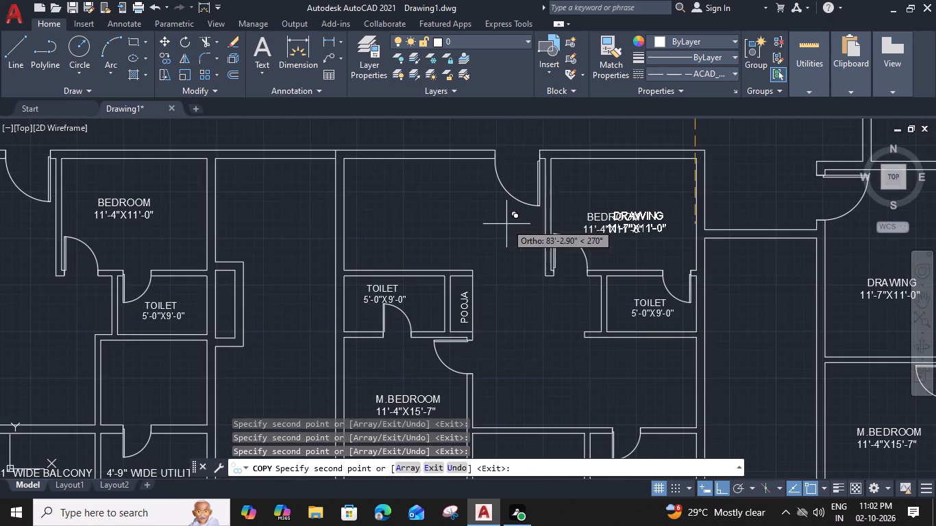
{"action": "left_click", "coordinate": [504, 188]}
{"action": "scroll", "coordinate": [427, 271], "scroll_direction": "down", "scroll_amount": 2}
{"action": "middle_click_drag", "start_coordinate": [419, 277], "coordinate": [595, 262]}
{"action": "left_click", "coordinate": [441, 228]}
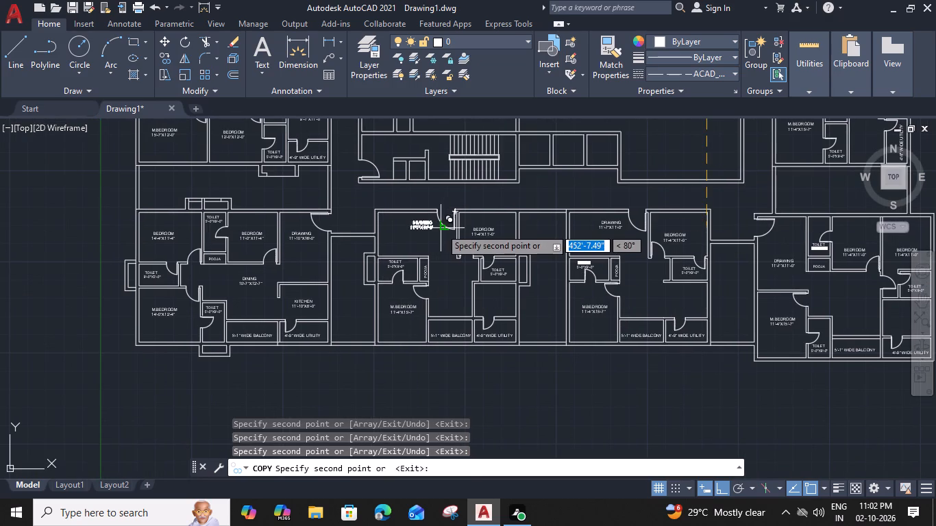
{"action": "key", "text": "Escape"}
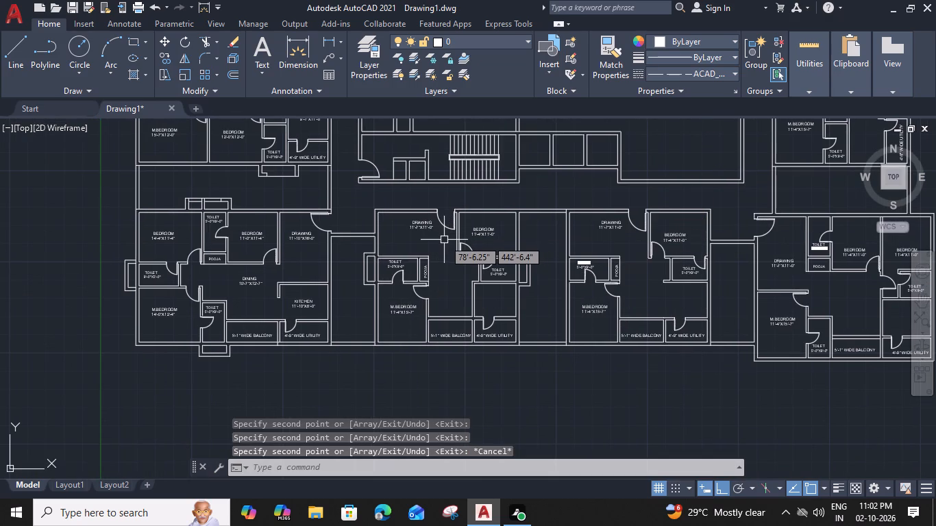
Copy the KITCHEN 9'-0"X10'-0" label from the topmost unit into the wing unit directly above the bottom corner unit, beside its lower toilet.
{"action": "middle_click_drag", "start_coordinate": [534, 258], "coordinate": [404, 434]}
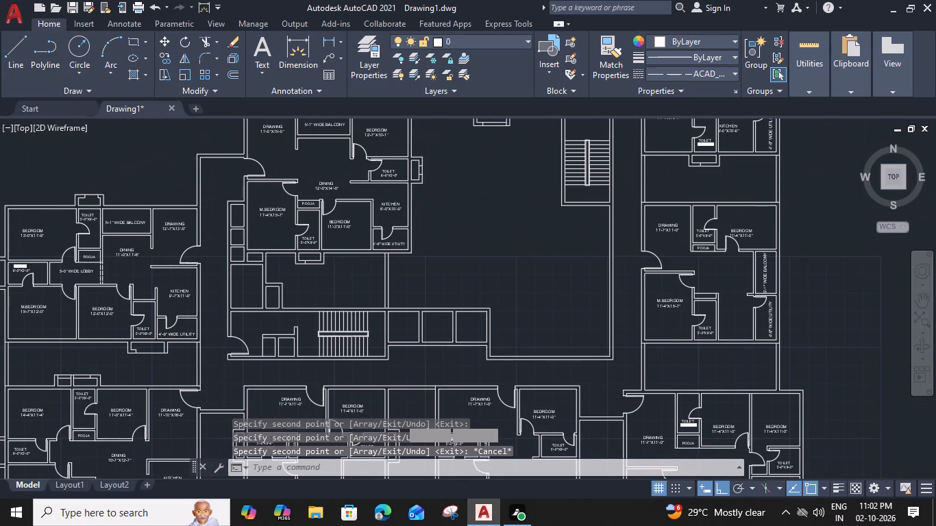
{"action": "middle_click_drag", "start_coordinate": [408, 173], "coordinate": [318, 460]}
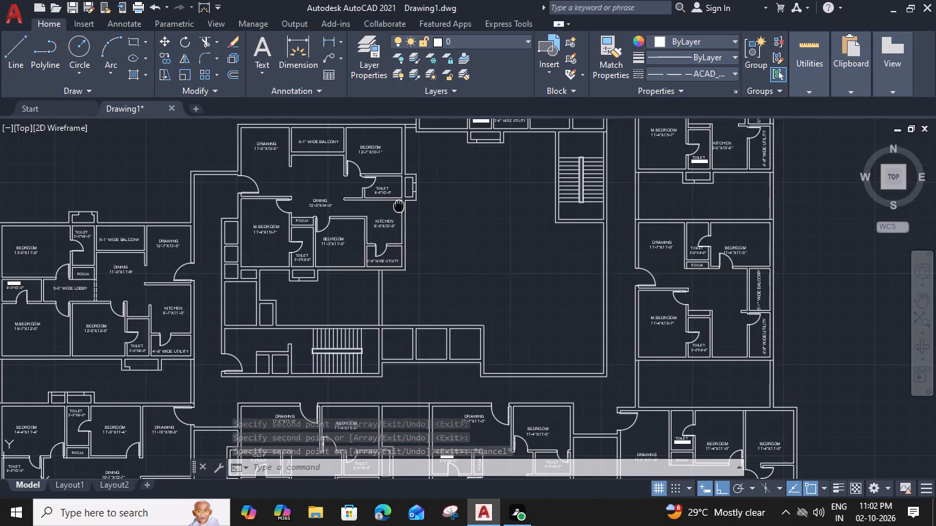
{"action": "middle_click_drag", "start_coordinate": [506, 345], "coordinate": [400, 340]}
{"action": "middle_click_drag", "start_coordinate": [573, 247], "coordinate": [567, 238]}
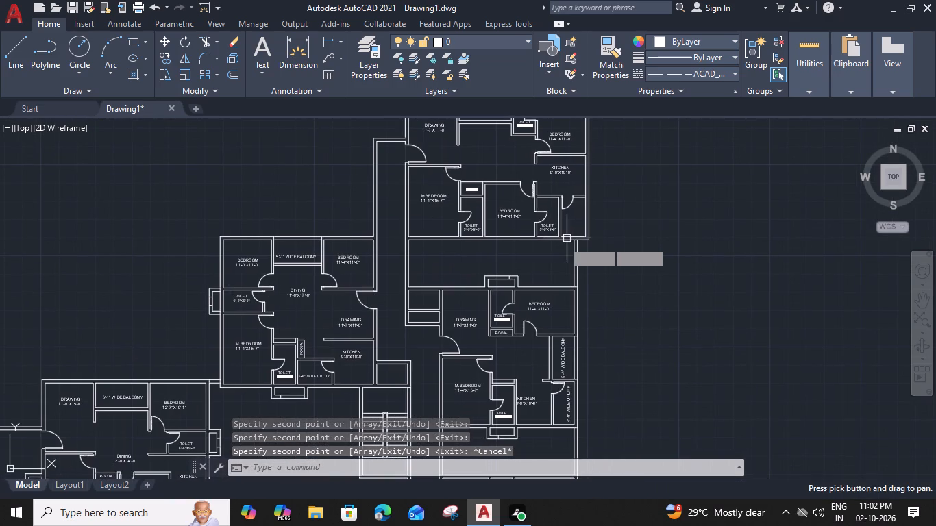
{"action": "left_click", "coordinate": [568, 173]}
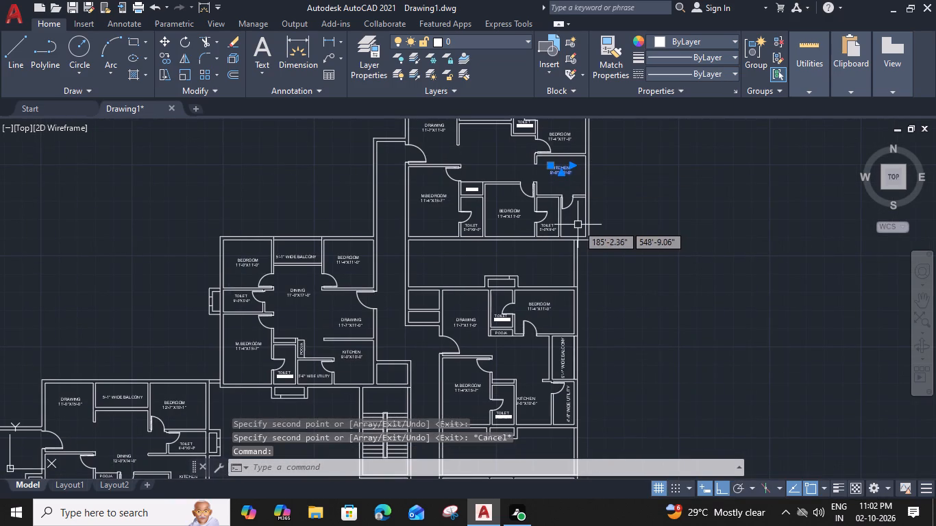
{"action": "key", "text": "c"}
{"action": "type", "text": "O"}
{"action": "key", "text": "space"}
{"action": "scroll", "coordinate": [576, 174], "scroll_direction": "up", "scroll_amount": 2}
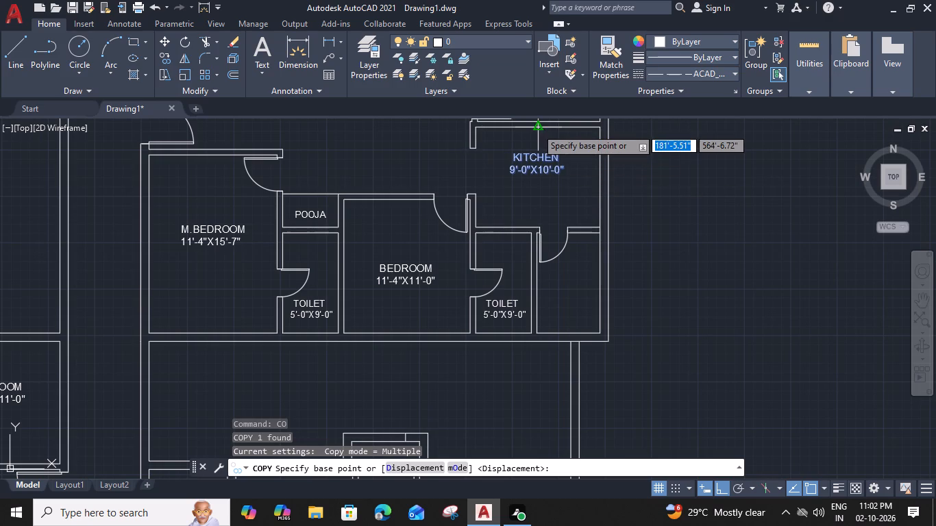
{"action": "left_click", "coordinate": [537, 128]}
{"action": "scroll", "coordinate": [532, 373], "scroll_direction": "down", "scroll_amount": 2}
{"action": "middle_click_drag", "start_coordinate": [531, 362], "coordinate": [527, 160]}
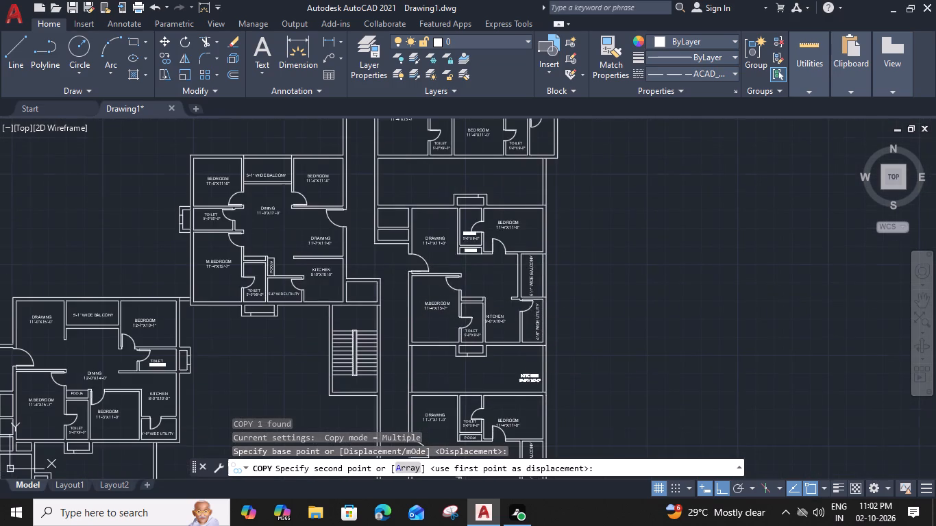
{"action": "middle_click_drag", "start_coordinate": [502, 408], "coordinate": [520, 222]}
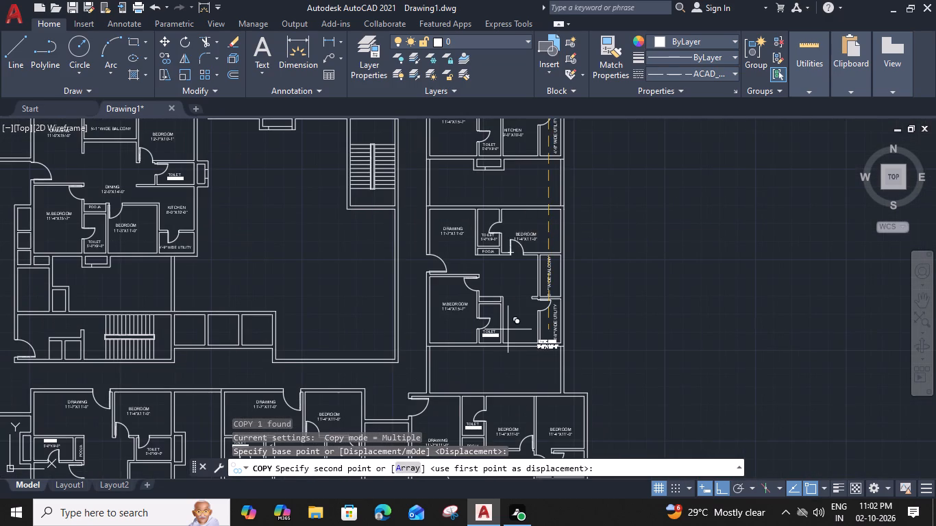
{"action": "scroll", "coordinate": [504, 327], "scroll_direction": "up", "scroll_amount": 2}
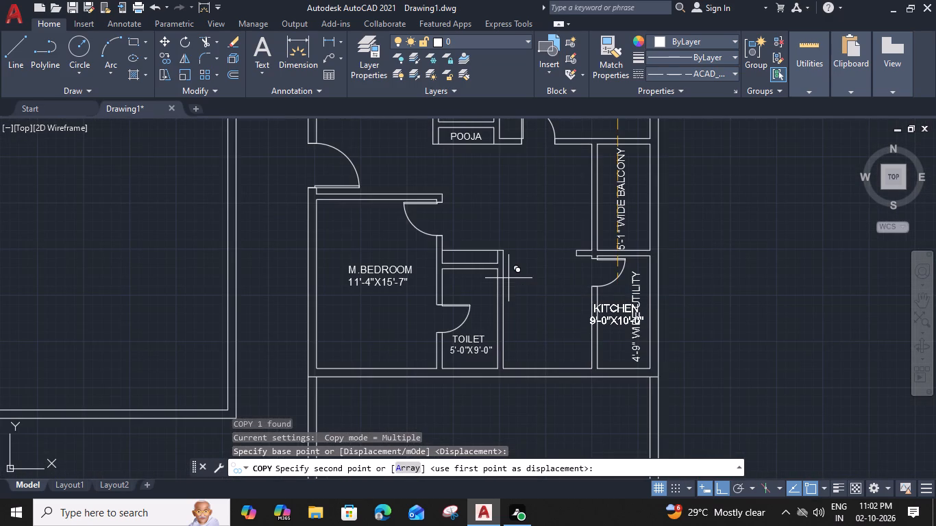
{"action": "left_click", "coordinate": [503, 250]}
Place KITCHEN 9'-0"X10'-0" copies in the bottom corner unit and both adjacent bottom-row units, above each utility, and finish copying.
{"action": "scroll", "coordinate": [522, 343], "scroll_direction": "down", "scroll_amount": 2}
{"action": "middle_click_drag", "start_coordinate": [520, 365], "coordinate": [519, 364]}
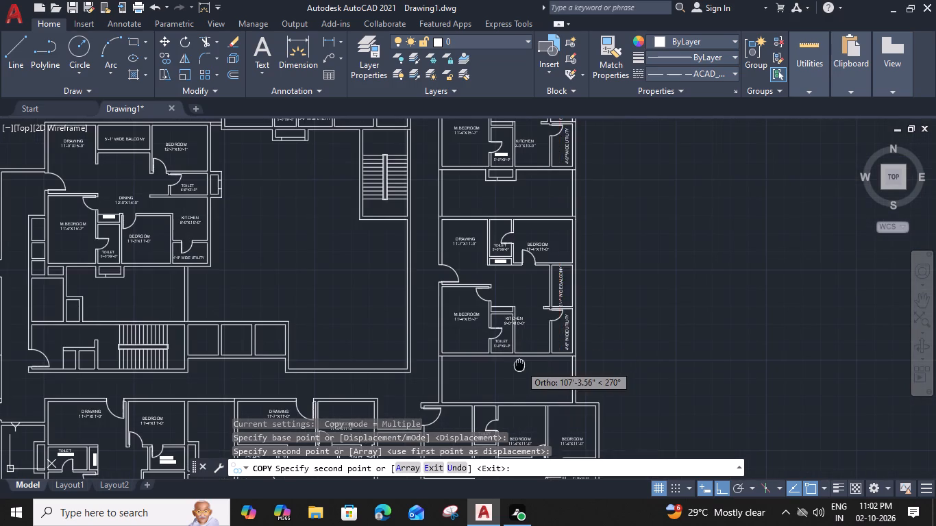
{"action": "middle_click_drag", "start_coordinate": [519, 364], "coordinate": [521, 159]}
{"action": "scroll", "coordinate": [575, 290], "scroll_direction": "up", "scroll_amount": 2}
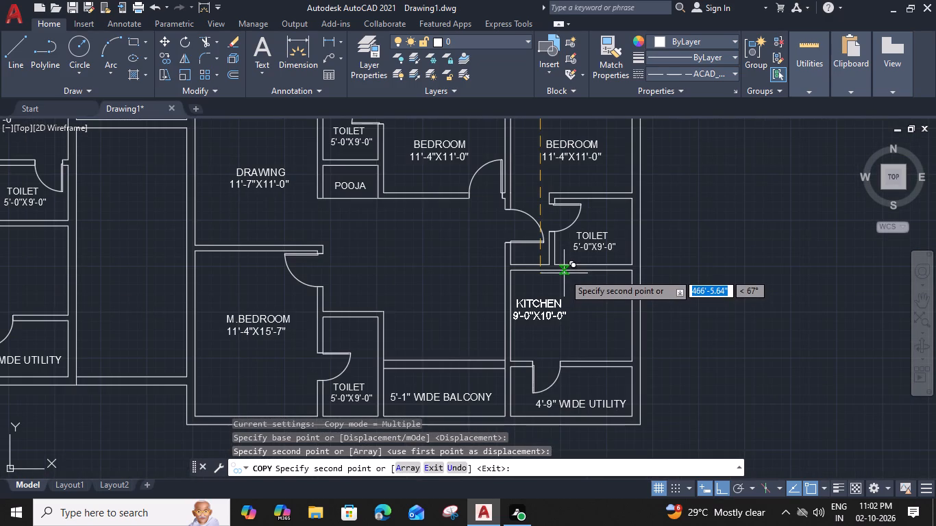
{"action": "left_click", "coordinate": [574, 271]}
{"action": "scroll", "coordinate": [574, 275], "scroll_direction": "down", "scroll_amount": 3}
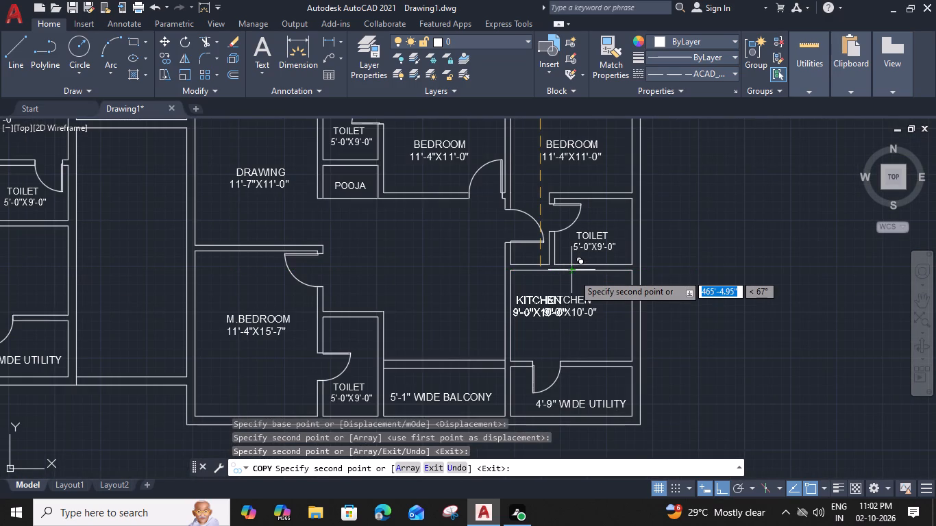
{"action": "middle_click_drag", "start_coordinate": [546, 378], "coordinate": [637, 355]}
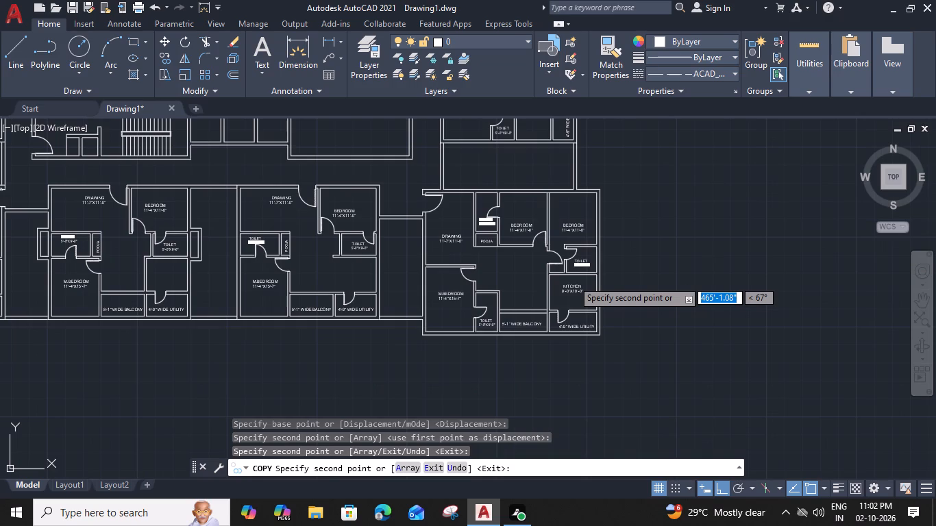
{"action": "scroll", "coordinate": [441, 239], "scroll_direction": "up", "scroll_amount": 3}
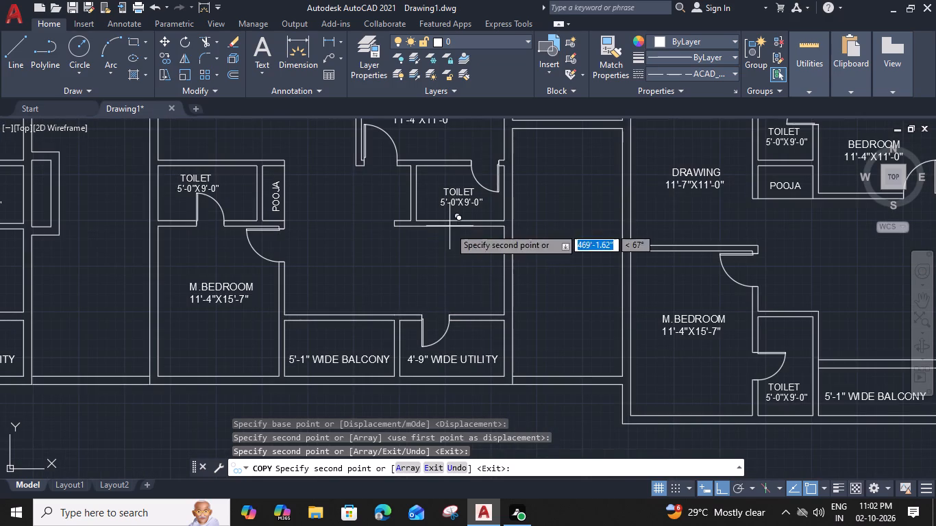
{"action": "left_click", "coordinate": [447, 227]}
{"action": "scroll", "coordinate": [446, 249], "scroll_direction": "down", "scroll_amount": 2}
{"action": "middle_click_drag", "start_coordinate": [426, 295], "coordinate": [564, 279]}
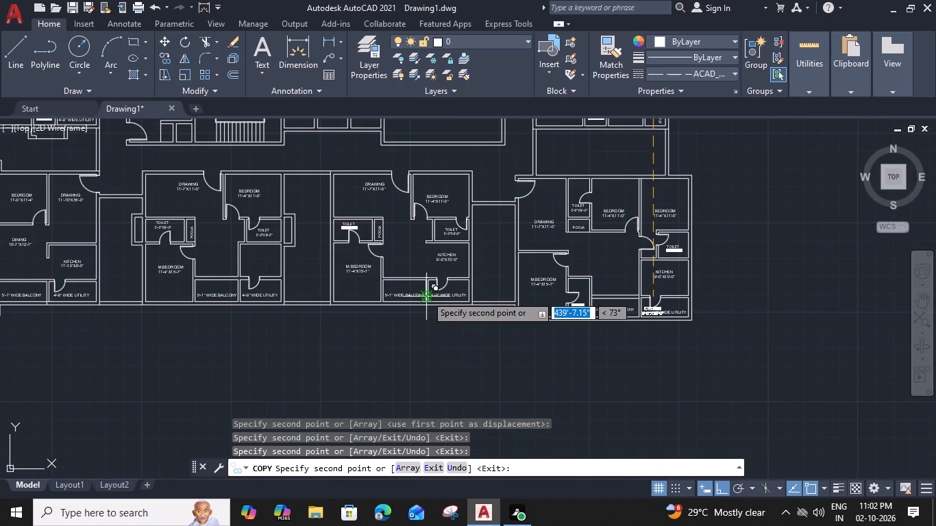
{"action": "middle_click_drag", "start_coordinate": [564, 279], "coordinate": [635, 277]}
{"action": "scroll", "coordinate": [479, 228], "scroll_direction": "up", "scroll_amount": 2}
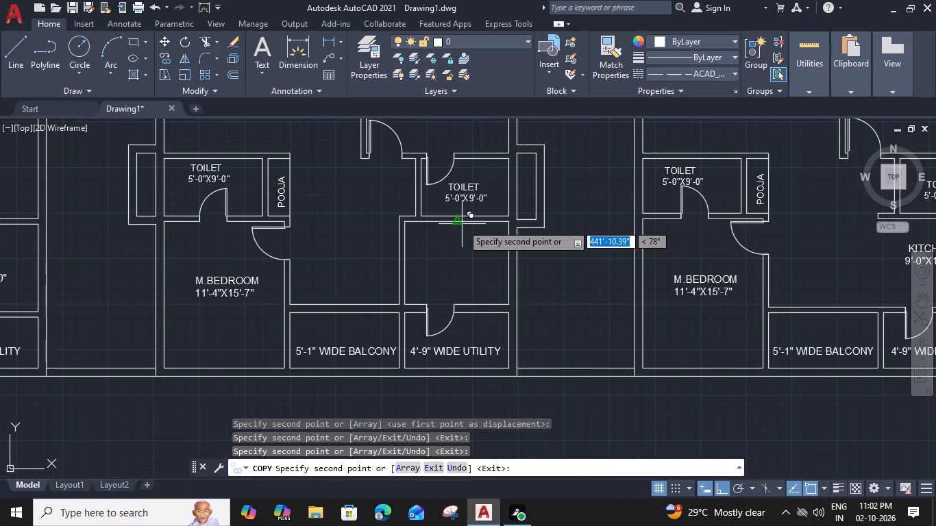
{"action": "left_click", "coordinate": [462, 224]}
{"action": "key", "text": "Escape"}
In the bottom corner unit, extend the kitchen and balcony wall lines across the kitchen's inner wall, and trim away that wall between them.
{"action": "scroll", "coordinate": [467, 250], "scroll_direction": "down", "scroll_amount": 2}
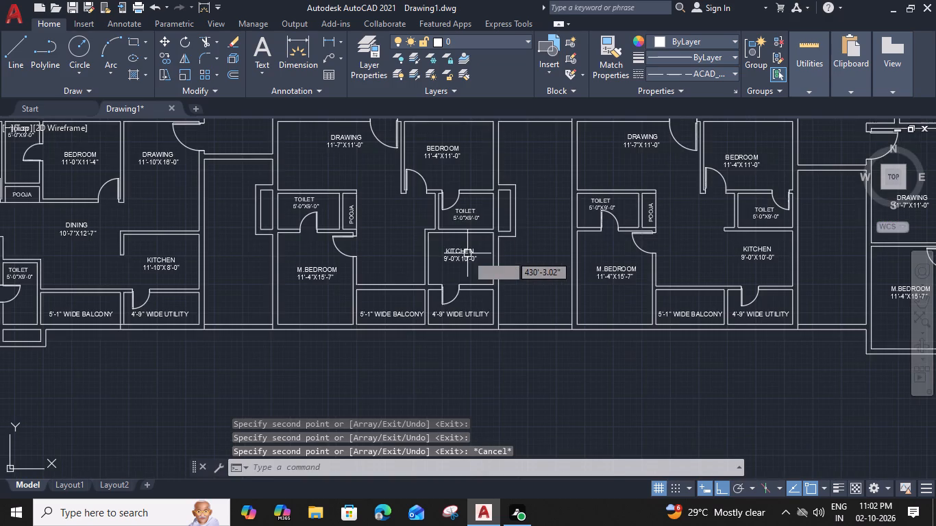
{"action": "middle_click_drag", "start_coordinate": [556, 214], "coordinate": [215, 261]}
{"action": "middle_click_drag", "start_coordinate": [568, 248], "coordinate": [346, 210]}
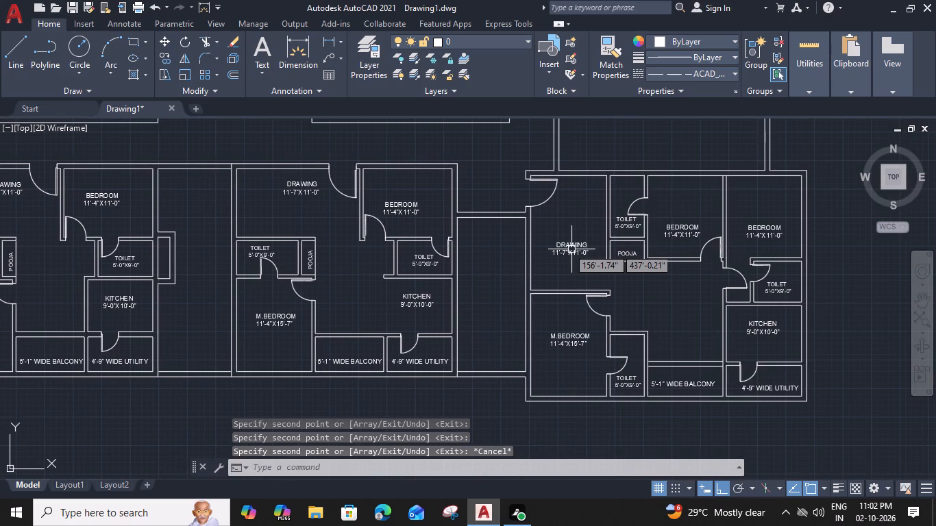
{"action": "scroll", "coordinate": [506, 283], "scroll_direction": "up", "scroll_amount": 3}
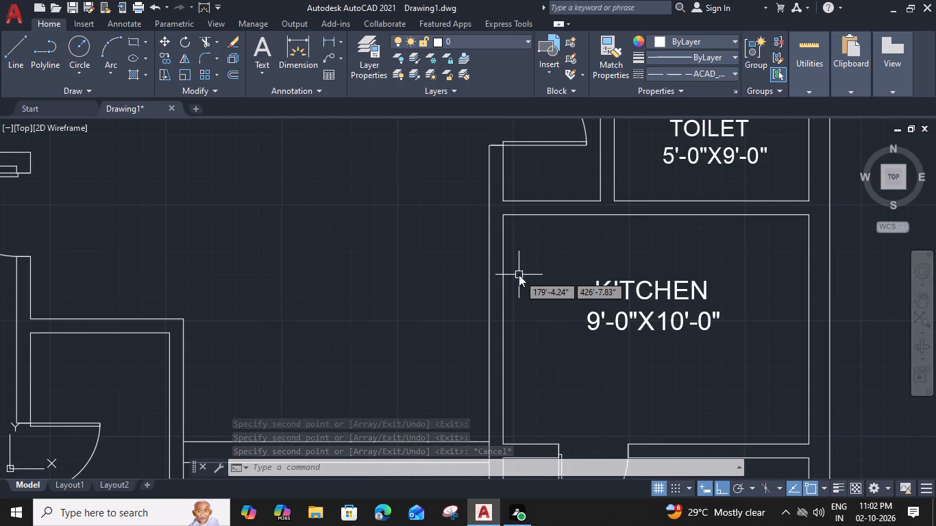
{"action": "type", "text": "EX"}
{"action": "key", "text": "space"}
{"action": "left_click", "coordinate": [527, 214]}
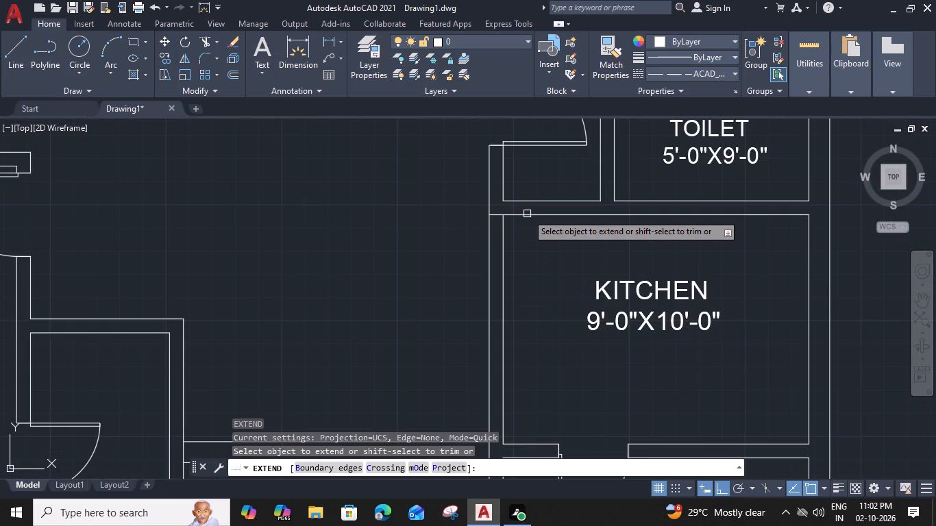
{"action": "middle_click_drag", "start_coordinate": [529, 329], "coordinate": [529, 196]}
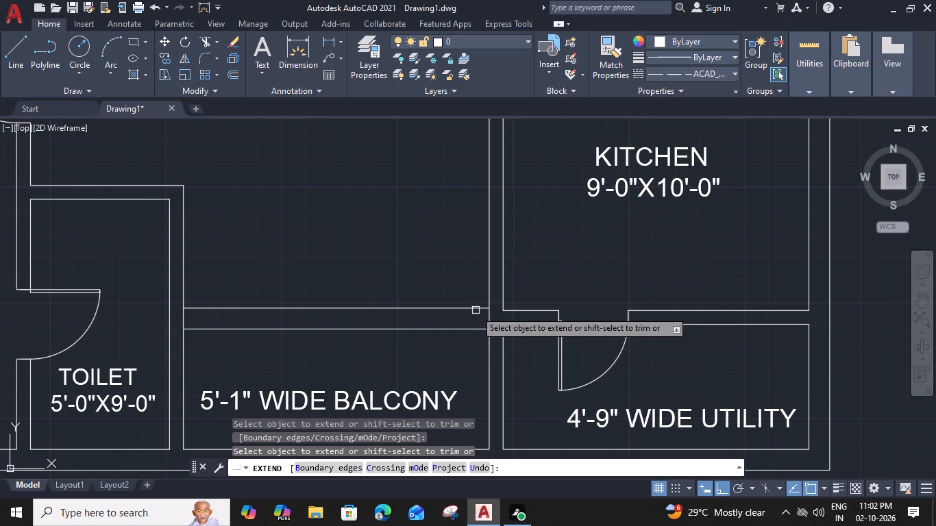
{"action": "left_click", "coordinate": [476, 310]}
{"action": "scroll", "coordinate": [513, 242], "scroll_direction": "down", "scroll_amount": 1}
{"action": "middle_click_drag", "start_coordinate": [512, 242], "coordinate": [510, 267]}
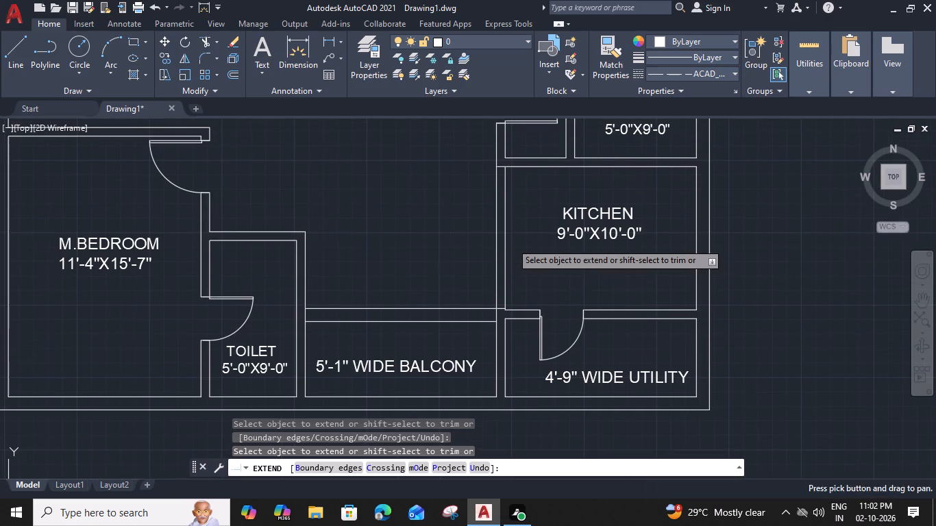
{"action": "left_click", "coordinate": [510, 254], "text": "shift"}
{"action": "left_click", "coordinate": [490, 258], "text": "shift"}
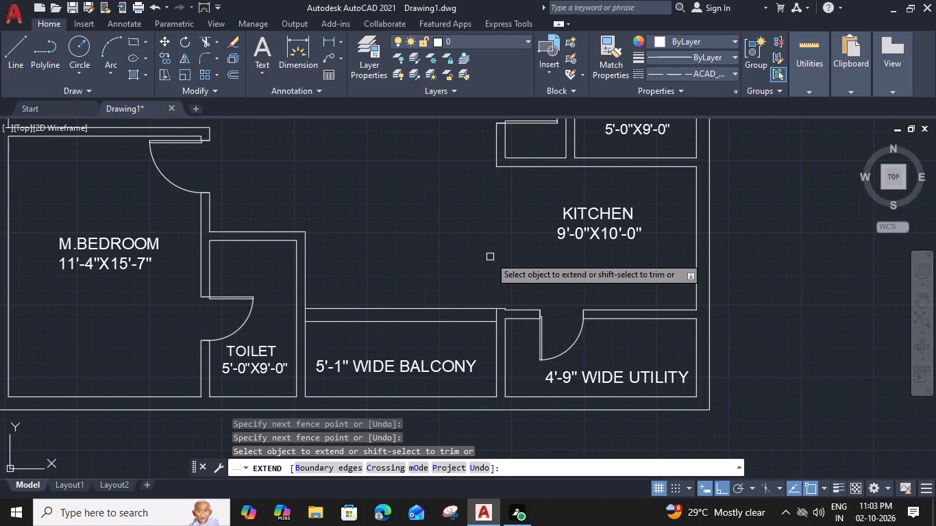
Trim the balcony wall line back to the wall between the balcony and utility in the bottom corner unit.
{"action": "scroll", "coordinate": [519, 309], "scroll_direction": "up", "scroll_amount": 1}
{"action": "left_click", "coordinate": [524, 313]}
{"action": "scroll", "coordinate": [487, 309], "scroll_direction": "up", "scroll_amount": 2}
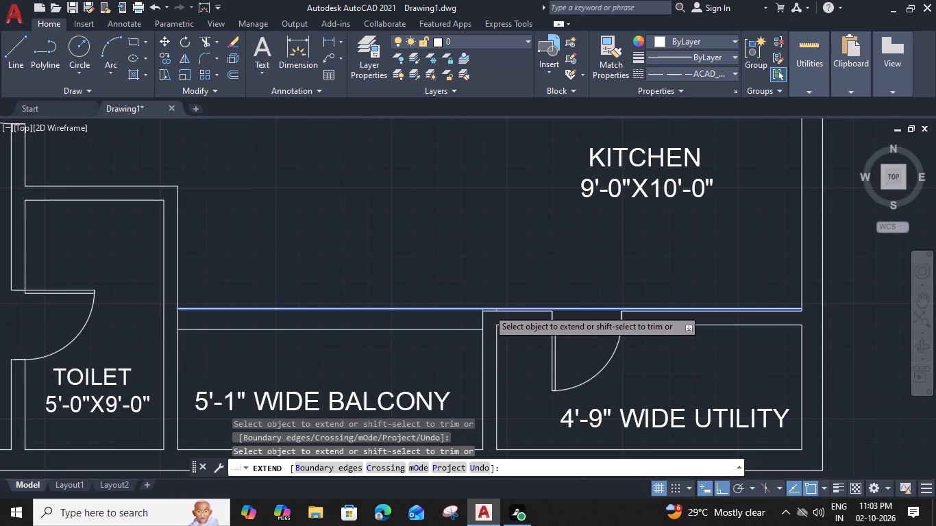
{"action": "left_click", "coordinate": [491, 309], "text": "shift"}
{"action": "left_click", "coordinate": [513, 308], "text": "shift"}
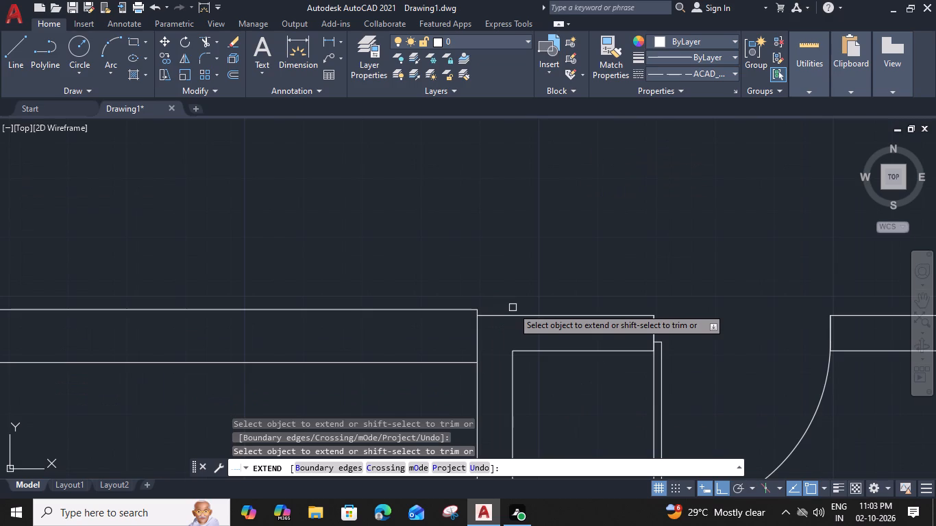
{"action": "key", "text": "Escape"}
Move the KITCHEN 9'-0"X10'-0" label overlapping the toilet wall horizontally into the kitchen of the unit above the corner unit.
{"action": "scroll", "coordinate": [505, 284], "scroll_direction": "down", "scroll_amount": 2}
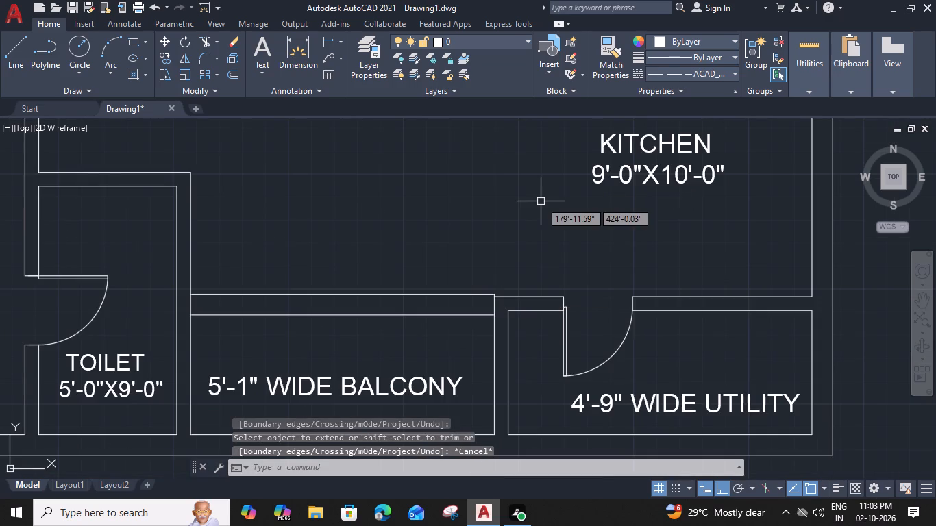
{"action": "scroll", "coordinate": [511, 218], "scroll_direction": "down", "scroll_amount": 4}
{"action": "middle_click_drag", "start_coordinate": [528, 186], "coordinate": [528, 187]}
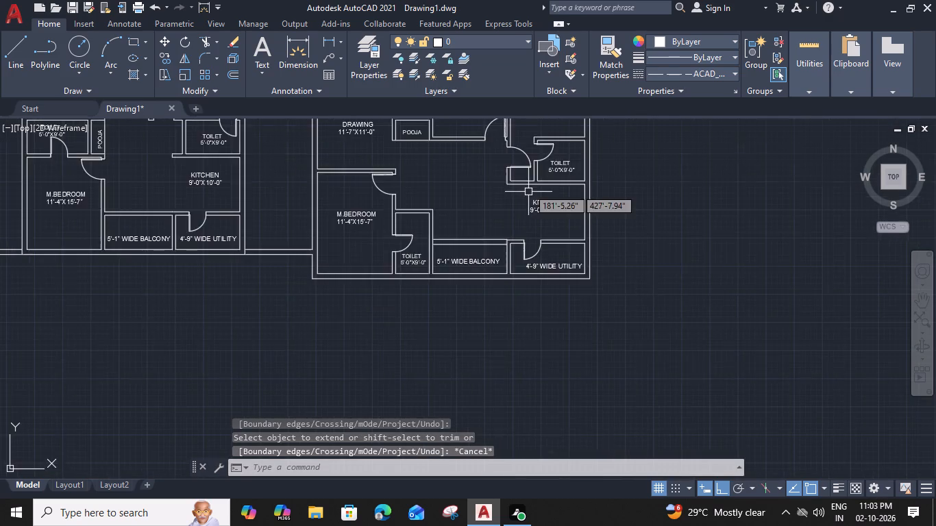
{"action": "middle_click_drag", "start_coordinate": [528, 187], "coordinate": [479, 432]}
{"action": "middle_click_drag", "start_coordinate": [493, 236], "coordinate": [519, 323]}
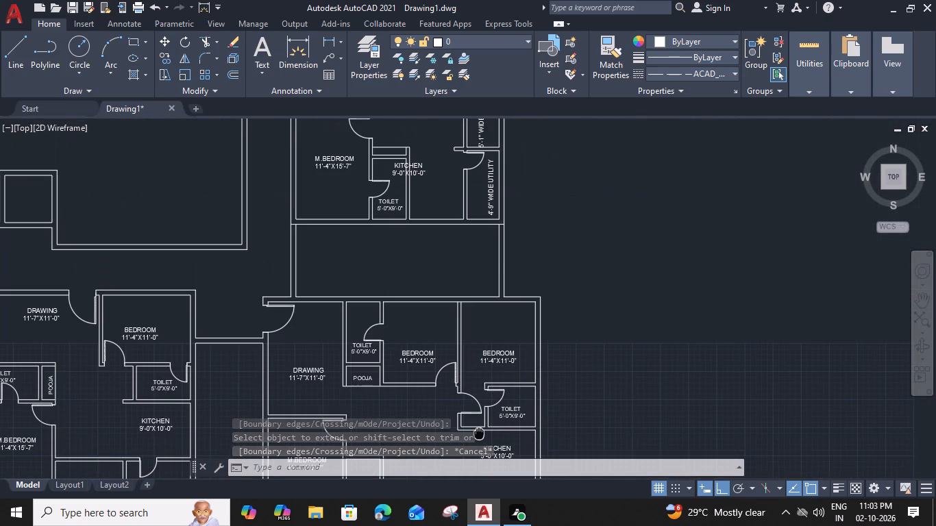
{"action": "scroll", "coordinate": [449, 249], "scroll_direction": "up", "scroll_amount": 1}
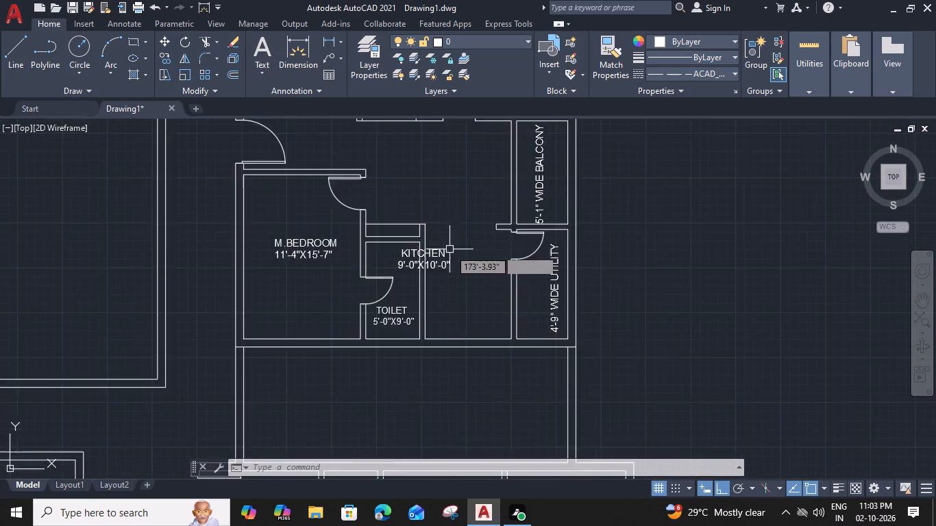
{"action": "scroll", "coordinate": [449, 249], "scroll_direction": "up", "scroll_amount": 1}
{"action": "left_click", "coordinate": [441, 253]}
{"action": "type", "text": "M"}
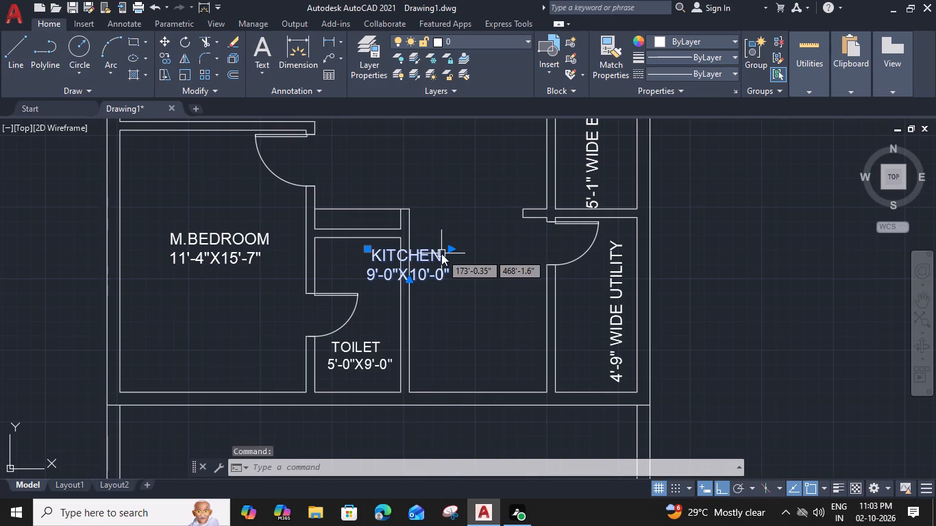
{"action": "key", "text": "space"}
{"action": "left_click", "coordinate": [447, 277]}
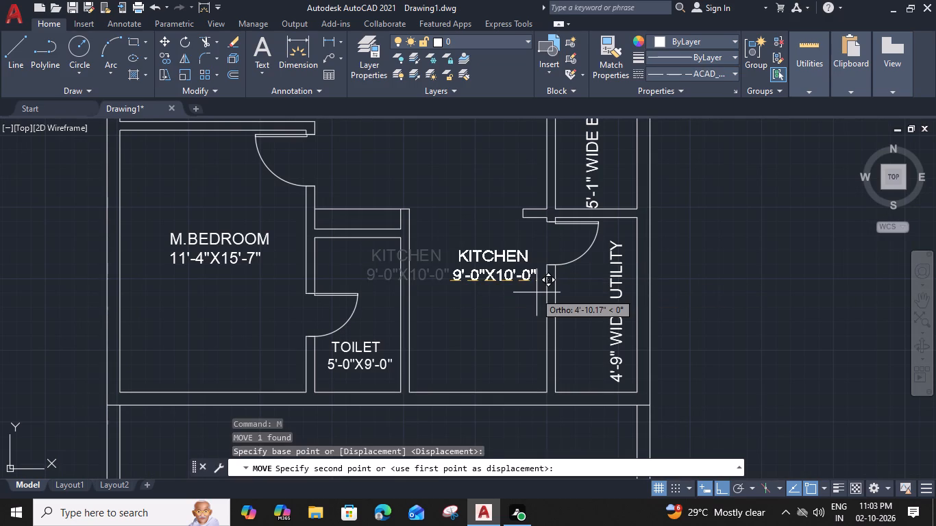
{"action": "left_click", "coordinate": [524, 292]}
Copy that unit's KITCHEN 9'-0"X10'-0" label straight down within the kitchen, and finish copying.
{"action": "left_click", "coordinate": [469, 279]}
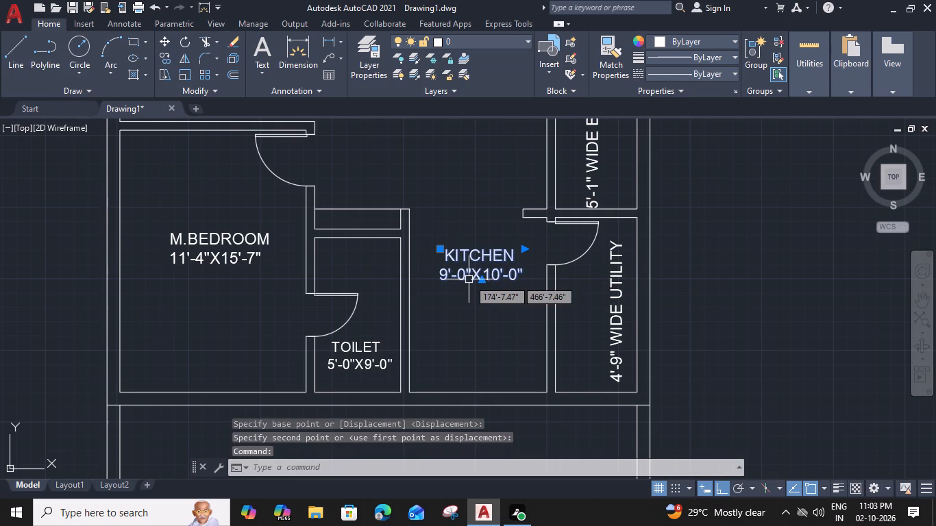
{"action": "key", "text": "c"}
{"action": "type", "text": "O"}
{"action": "key", "text": "space"}
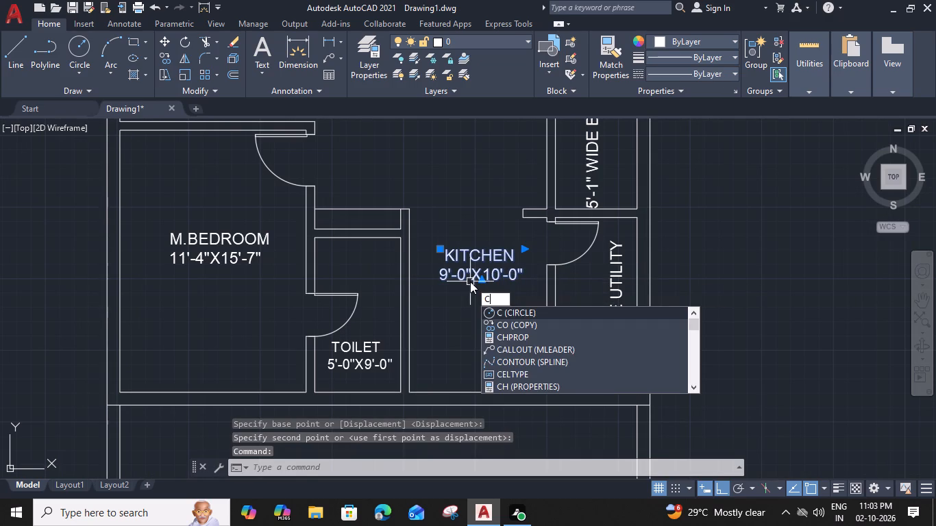
{"action": "left_click", "coordinate": [470, 281]}
{"action": "left_click", "coordinate": [467, 334]}
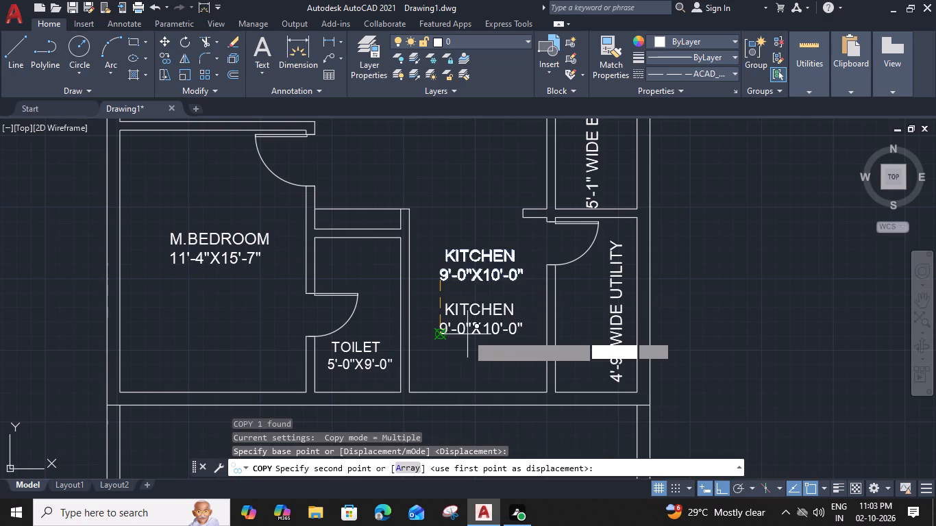
{"action": "key", "text": "Escape"}
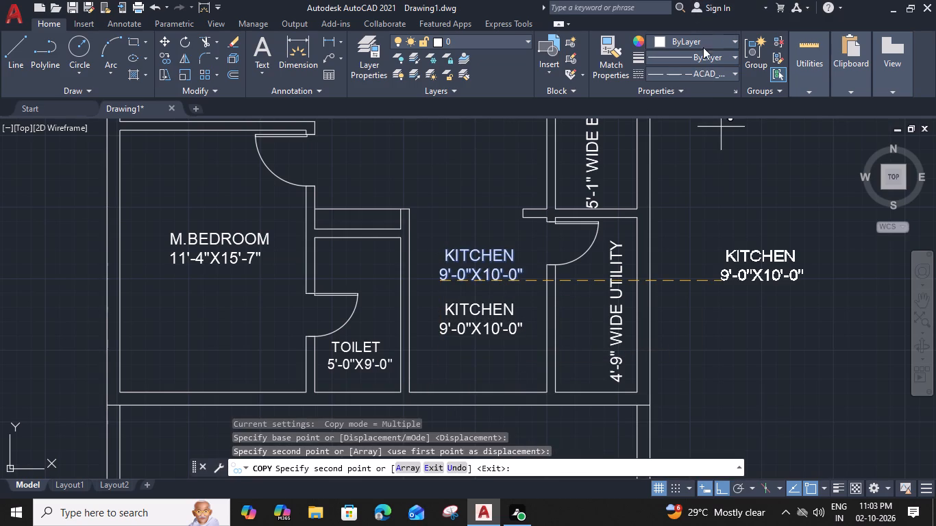
Erase the upper of the two KITCHEN labels in the unit above the corner unit.
{"action": "left_click", "coordinate": [509, 244]}
{"action": "left_click", "coordinate": [483, 267]}
{"action": "key", "text": "Delete"}
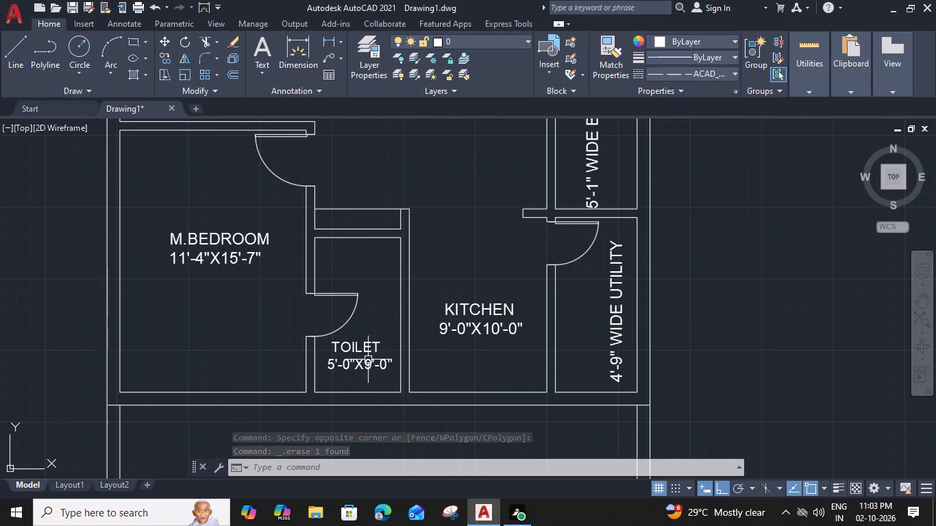
Move the TOILET 5'-0"X9'-0" label above POOJA straight down about 7 inches, clear of the door, in the unit above the corner unit.
{"action": "scroll", "coordinate": [369, 364], "scroll_direction": "down", "scroll_amount": 2}
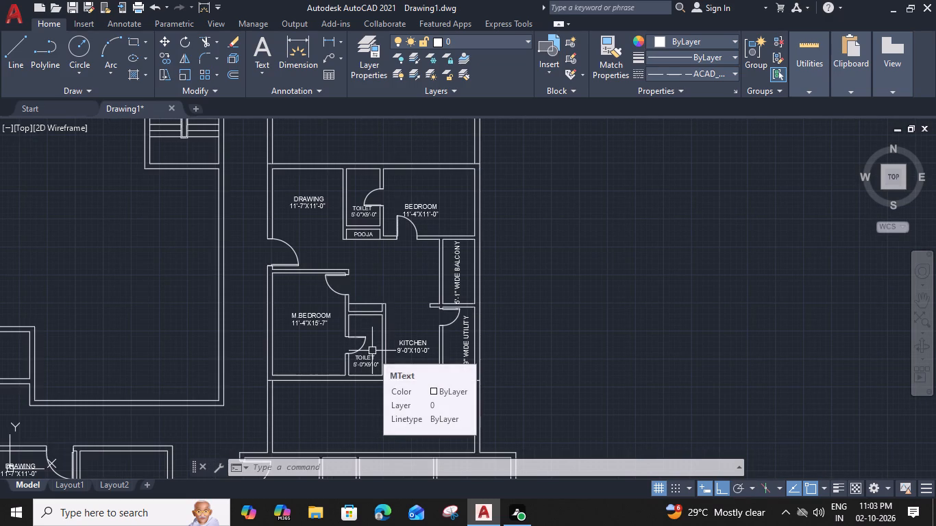
{"action": "middle_click_drag", "start_coordinate": [353, 270], "coordinate": [397, 332]}
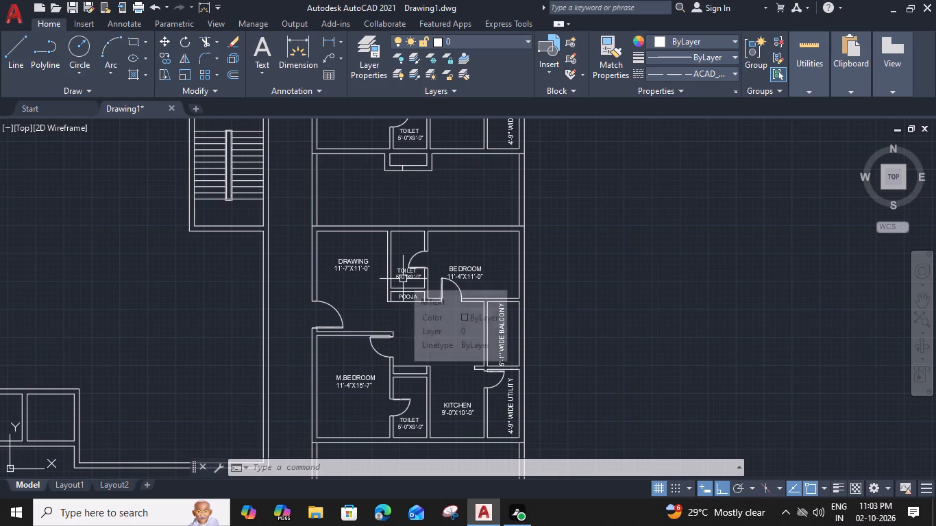
{"action": "scroll", "coordinate": [403, 279], "scroll_direction": "up", "scroll_amount": 3}
{"action": "left_click", "coordinate": [403, 278]}
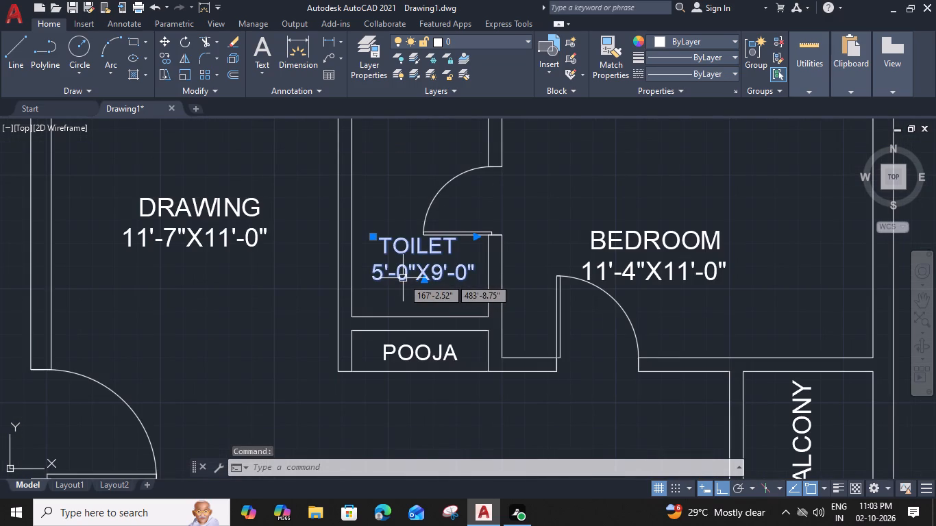
{"action": "key", "text": "m"}
{"action": "key", "text": "space"}
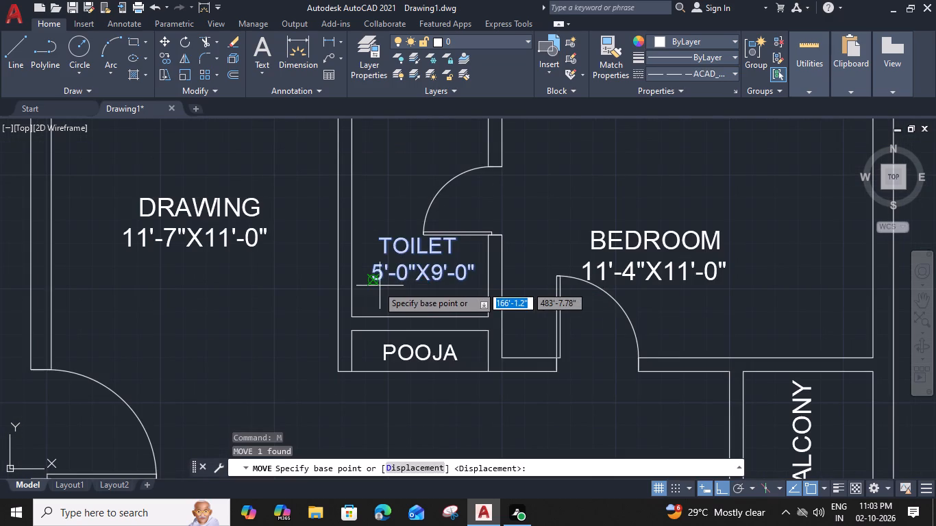
{"action": "left_click", "coordinate": [374, 280]}
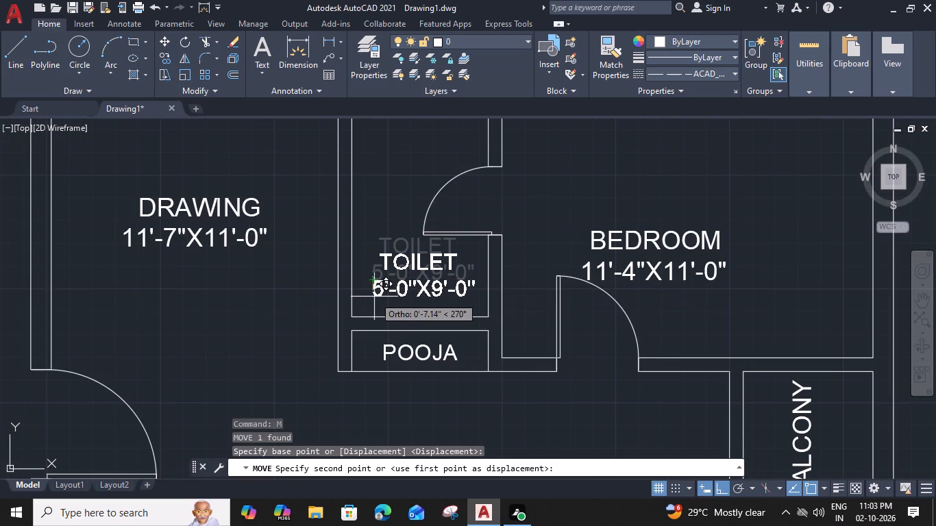
{"action": "left_click", "coordinate": [374, 297]}
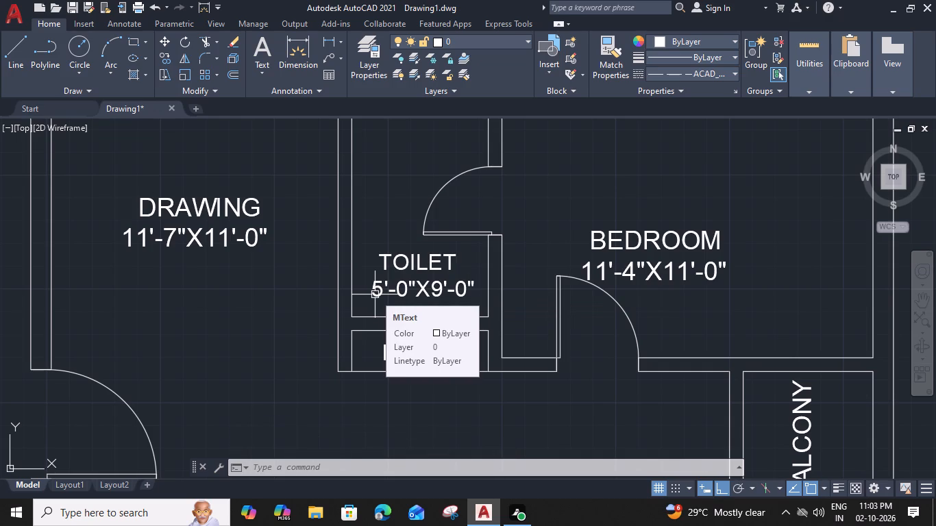
Move the KITCHEN 9'-0"X10'-0" label off the toilet wall into the kitchen of the unit just below the top unit.
{"action": "scroll", "coordinate": [375, 295], "scroll_direction": "down", "scroll_amount": 2}
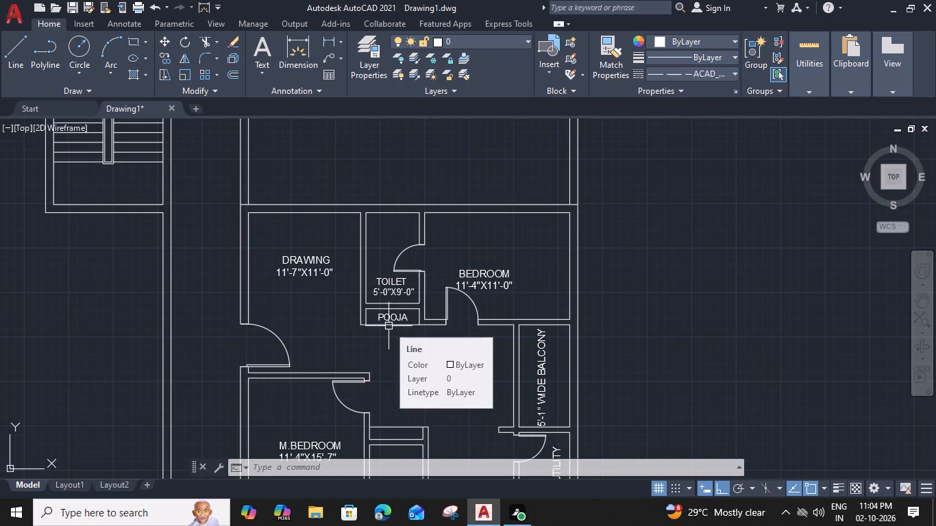
{"action": "scroll", "coordinate": [394, 344], "scroll_direction": "down", "scroll_amount": 2}
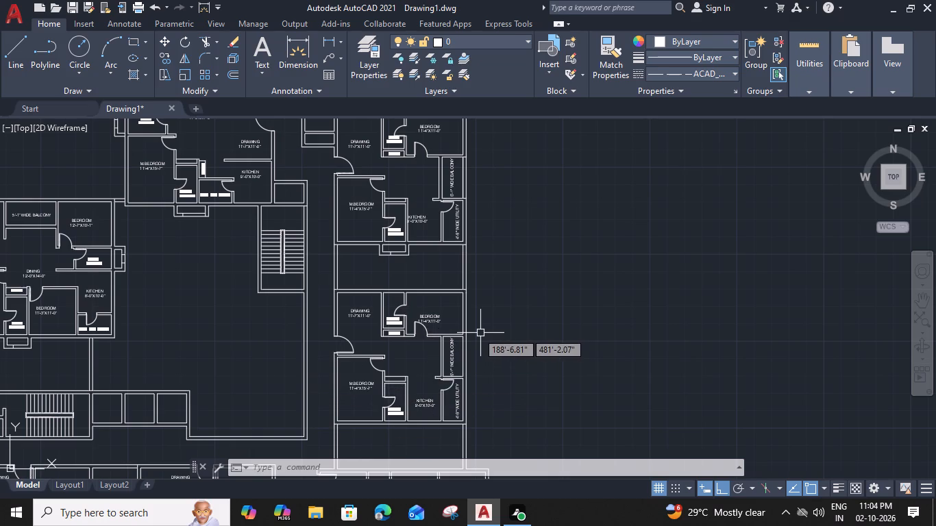
{"action": "middle_click_drag", "start_coordinate": [418, 295], "coordinate": [438, 360]}
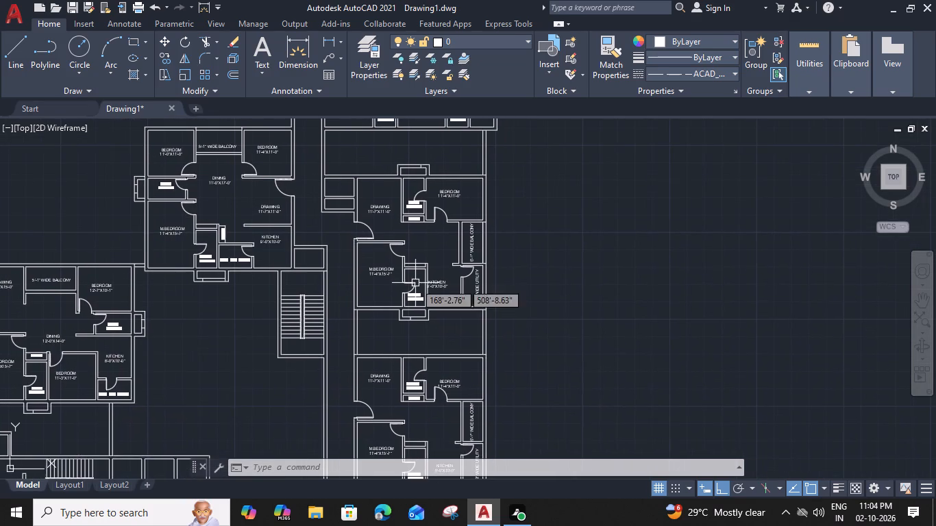
{"action": "middle_click_drag", "start_coordinate": [415, 283], "coordinate": [412, 314]}
{"action": "middle_click_drag", "start_coordinate": [418, 275], "coordinate": [417, 352]}
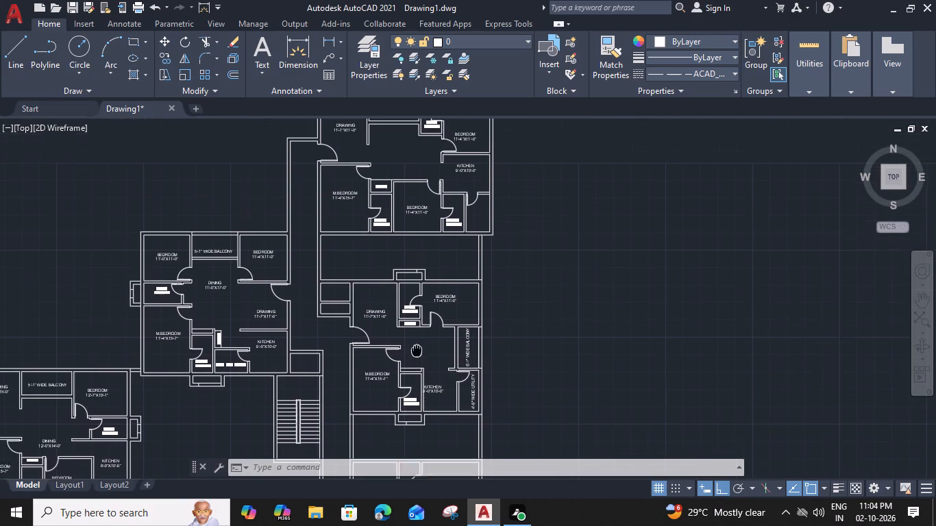
{"action": "middle_click_drag", "start_coordinate": [417, 352], "coordinate": [417, 358]}
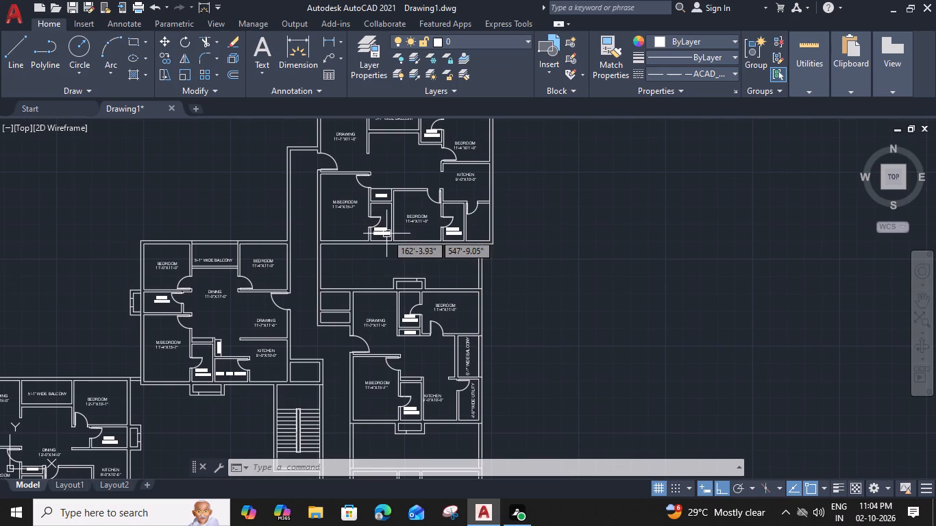
{"action": "middle_click_drag", "start_coordinate": [395, 218], "coordinate": [362, 190]}
{"action": "scroll", "coordinate": [419, 380], "scroll_direction": "up", "scroll_amount": 2}
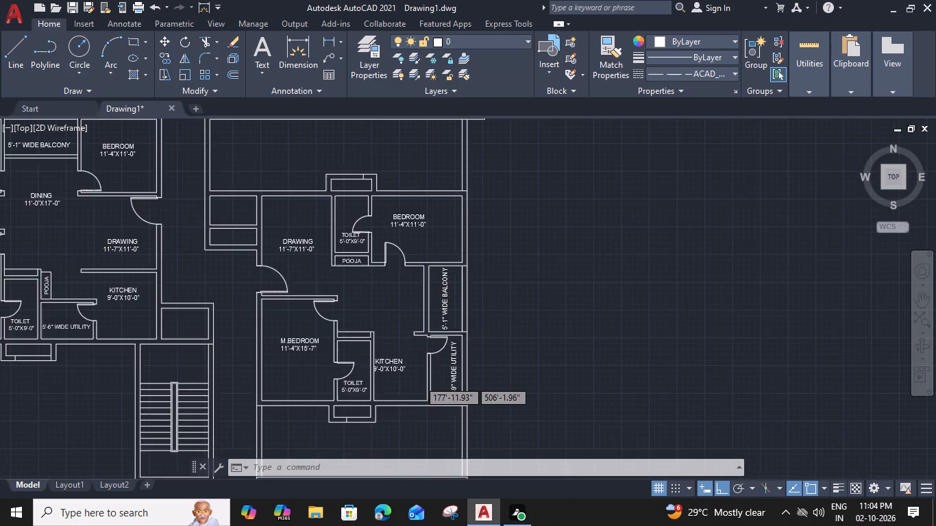
{"action": "left_click", "coordinate": [393, 362]}
{"action": "key", "text": "m"}
{"action": "key", "text": "space"}
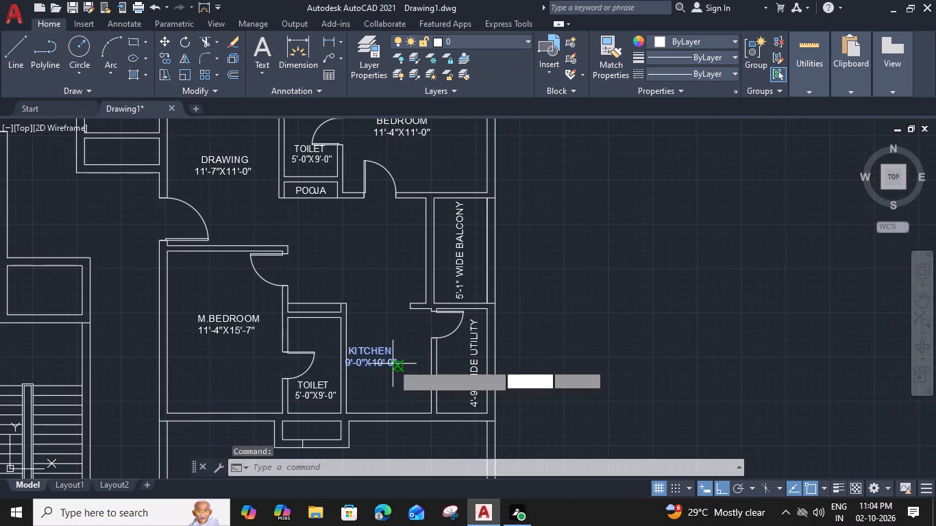
{"action": "left_click", "coordinate": [393, 364]}
{"action": "left_click", "coordinate": [413, 366]}
Copy the DINING 11'-0"X17'-0" label from the neighbouring unit into the top unit's open area below its 5'-1" wide balcony.
{"action": "scroll", "coordinate": [399, 339], "scroll_direction": "down", "scroll_amount": 1}
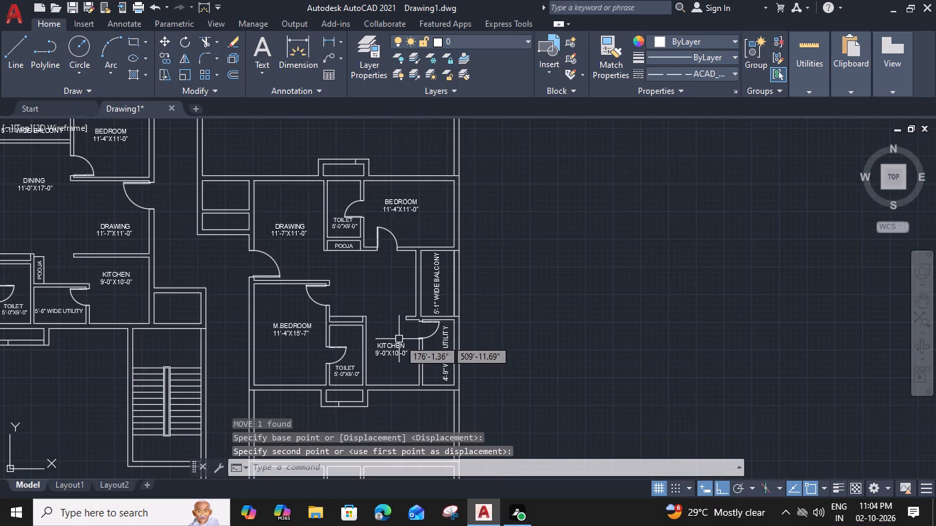
{"action": "scroll", "coordinate": [399, 339], "scroll_direction": "down", "scroll_amount": 1}
{"action": "middle_click_drag", "start_coordinate": [374, 268], "coordinate": [417, 327]}
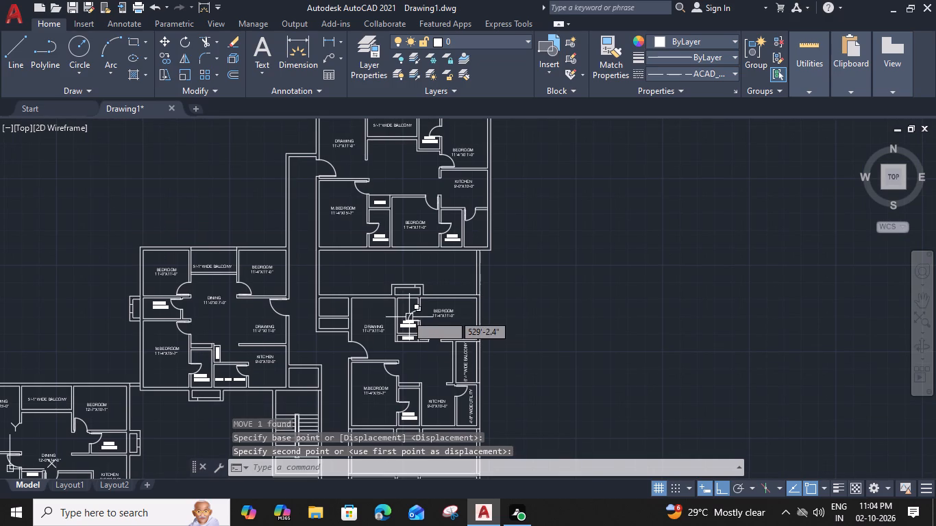
{"action": "middle_click_drag", "start_coordinate": [299, 277], "coordinate": [301, 310]}
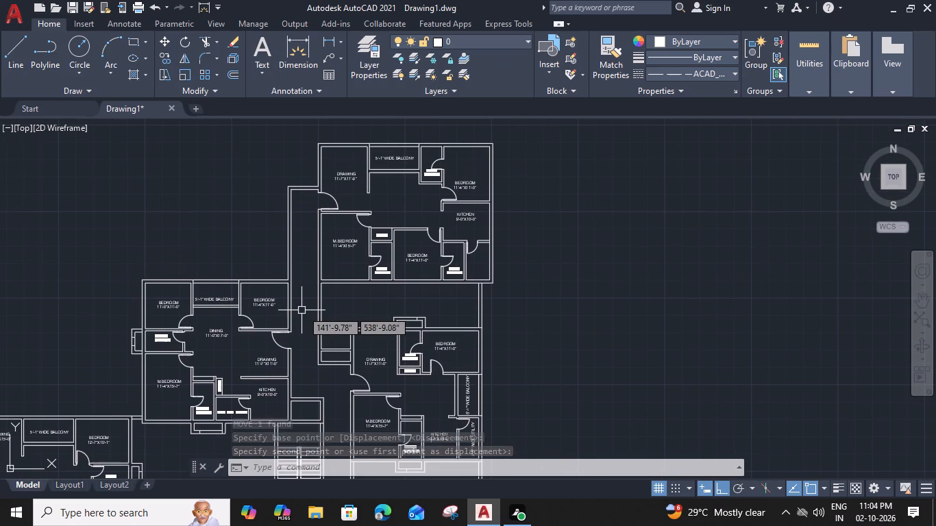
{"action": "left_click", "coordinate": [208, 336]}
{"action": "type", "text": "CO"}
{"action": "key", "text": "space"}
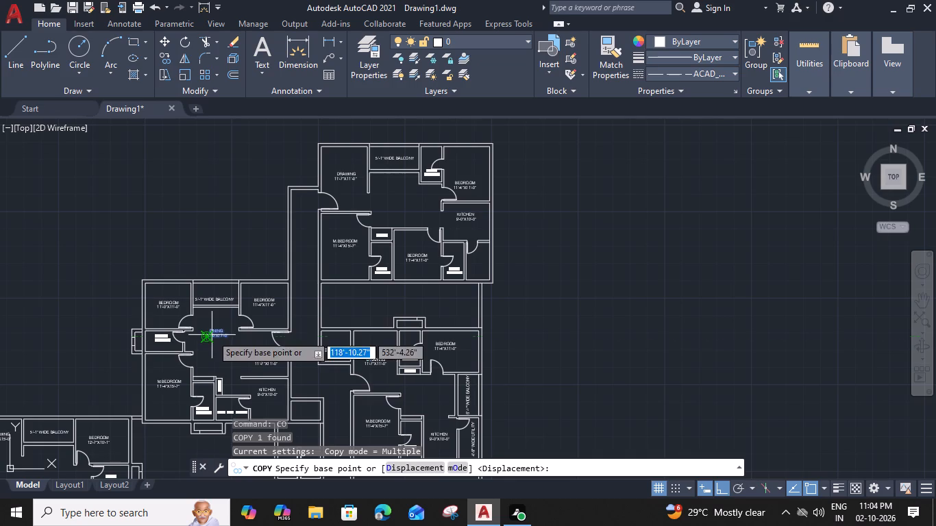
{"action": "scroll", "coordinate": [212, 323], "scroll_direction": "up", "scroll_amount": 2}
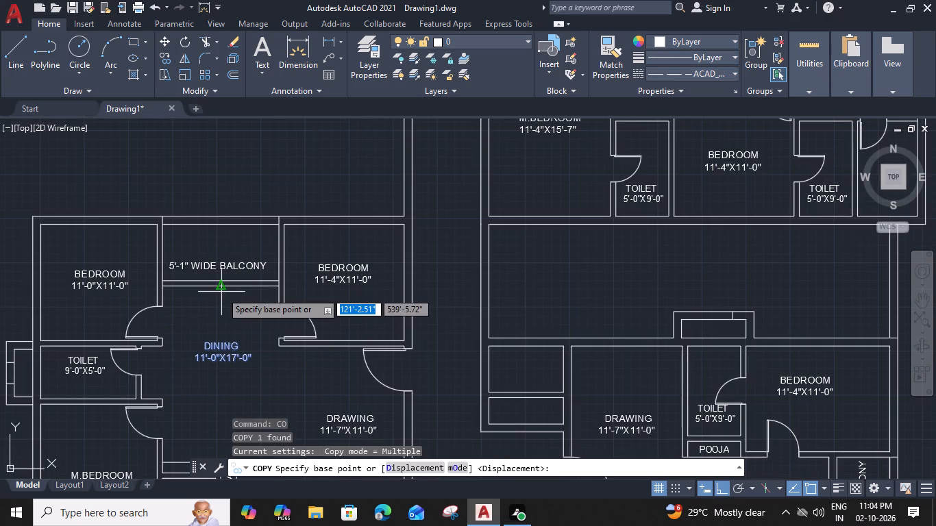
{"action": "left_click", "coordinate": [220, 287]}
{"action": "scroll", "coordinate": [222, 288], "scroll_direction": "down", "scroll_amount": 3}
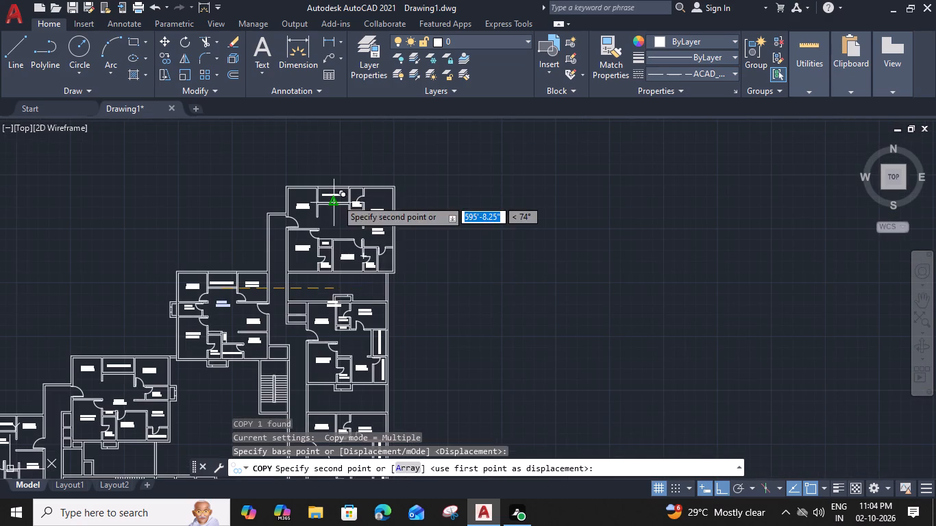
{"action": "scroll", "coordinate": [338, 209], "scroll_direction": "up", "scroll_amount": 3}
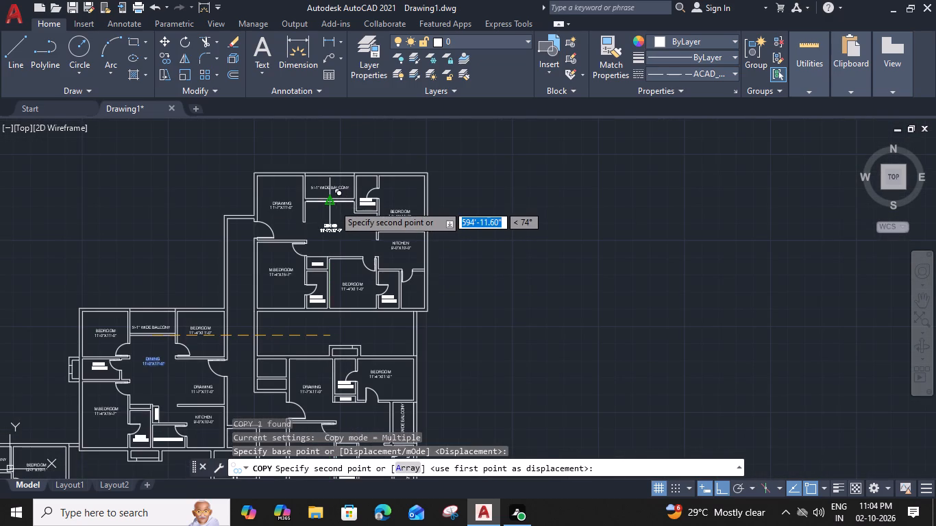
{"action": "left_click", "coordinate": [331, 203]}
Place further copies of the DINING 11'-0"X17'-0" label in the dining areas of the two stacked units below the top unit.
{"action": "middle_click_drag", "start_coordinate": [341, 287], "coordinate": [336, 184]}
{"action": "scroll", "coordinate": [355, 325], "scroll_direction": "up", "scroll_amount": 3}
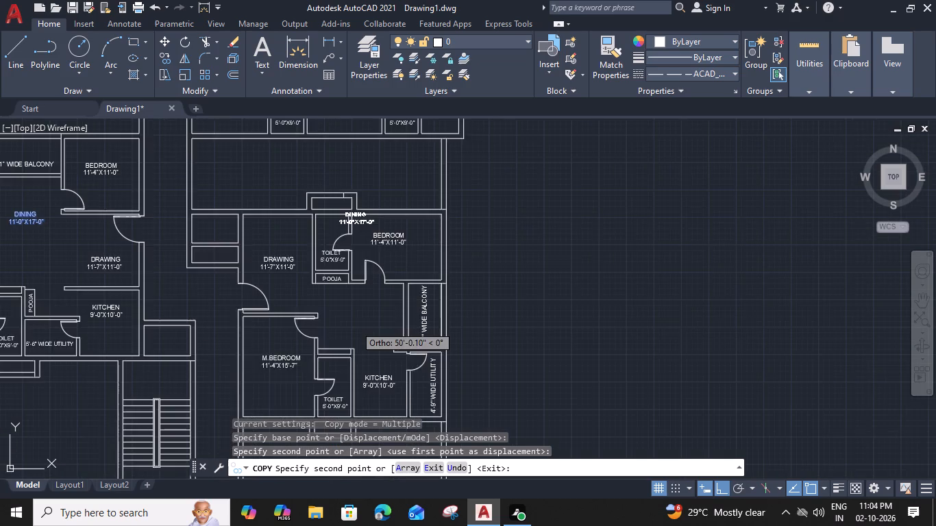
{"action": "left_click", "coordinate": [335, 227]}
{"action": "scroll", "coordinate": [352, 308], "scroll_direction": "down", "scroll_amount": 1}
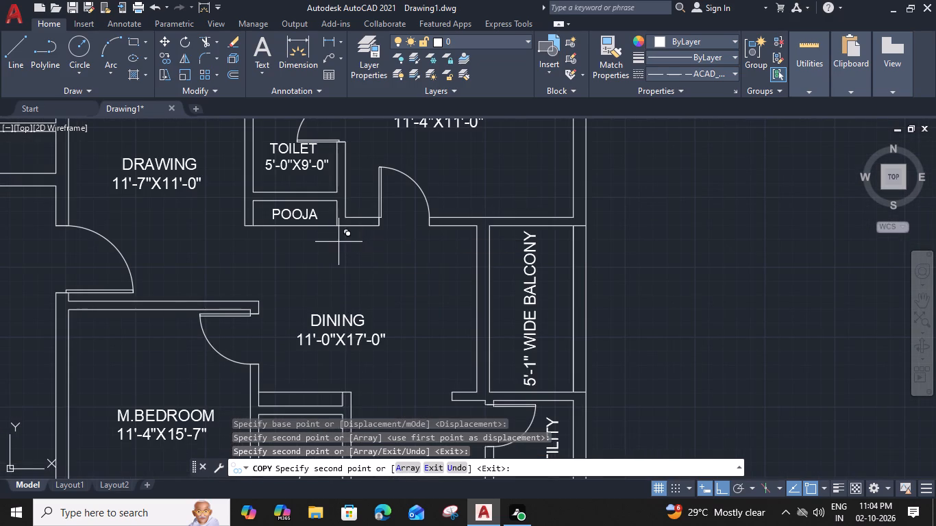
{"action": "scroll", "coordinate": [345, 280], "scroll_direction": "down", "scroll_amount": 2}
{"action": "middle_click_drag", "start_coordinate": [360, 353], "coordinate": [342, 190]}
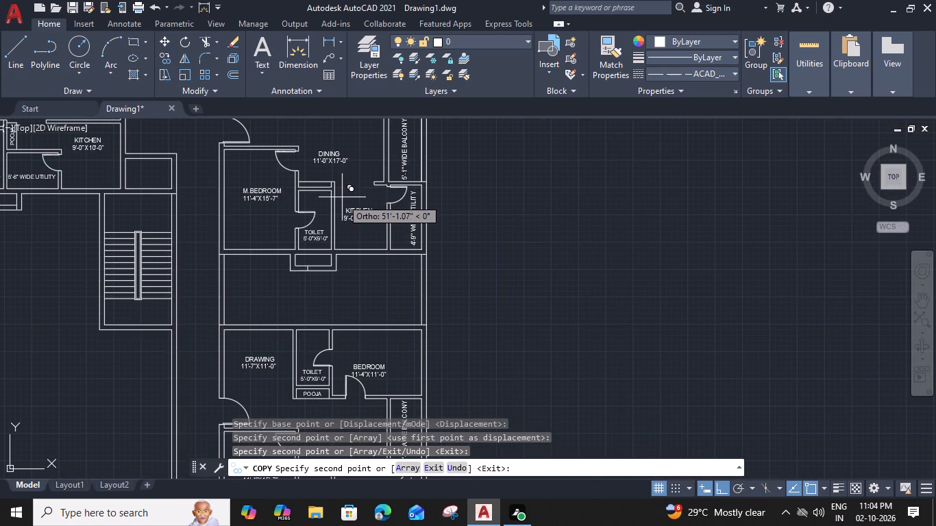
{"action": "middle_click_drag", "start_coordinate": [344, 303], "coordinate": [350, 208]}
{"action": "scroll", "coordinate": [336, 300], "scroll_direction": "up", "scroll_amount": 1}
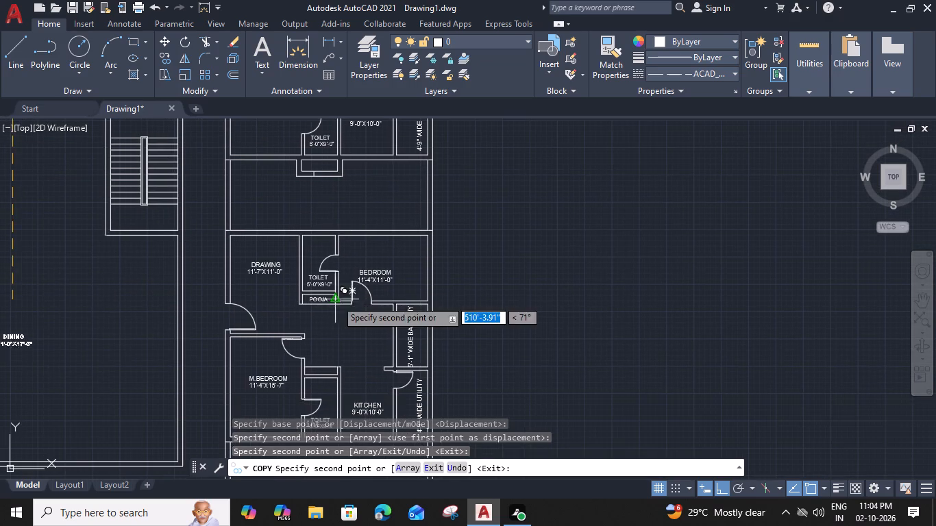
{"action": "scroll", "coordinate": [336, 300], "scroll_direction": "up", "scroll_amount": 2}
{"action": "left_click", "coordinate": [328, 284]}
Place a copy of the DINING 11'-0"X17'-0" label in the bottom corner unit's dining area, below the middle bedroom.
{"action": "scroll", "coordinate": [328, 292], "scroll_direction": "down", "scroll_amount": 2}
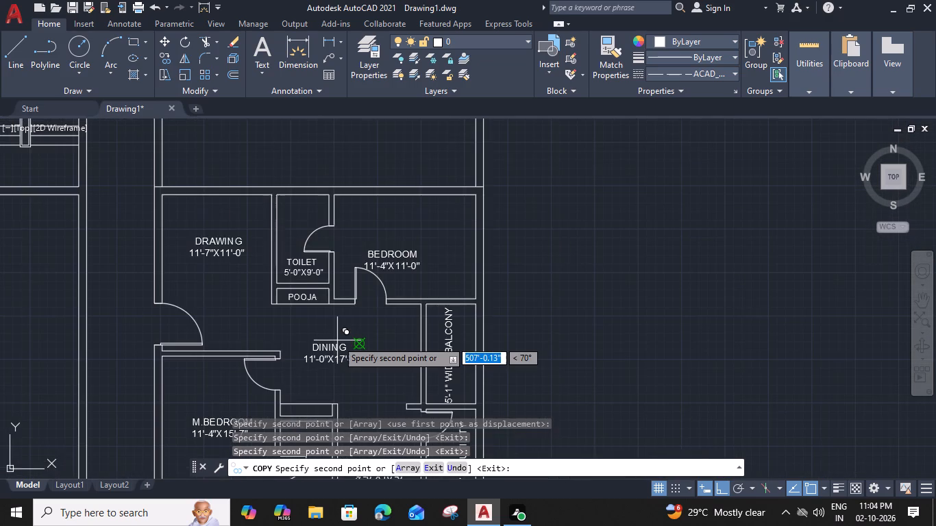
{"action": "middle_click_drag", "start_coordinate": [337, 340], "coordinate": [340, 147]}
{"action": "scroll", "coordinate": [345, 325], "scroll_direction": "down", "scroll_amount": 2}
{"action": "middle_click_drag", "start_coordinate": [344, 321], "coordinate": [345, 334]}
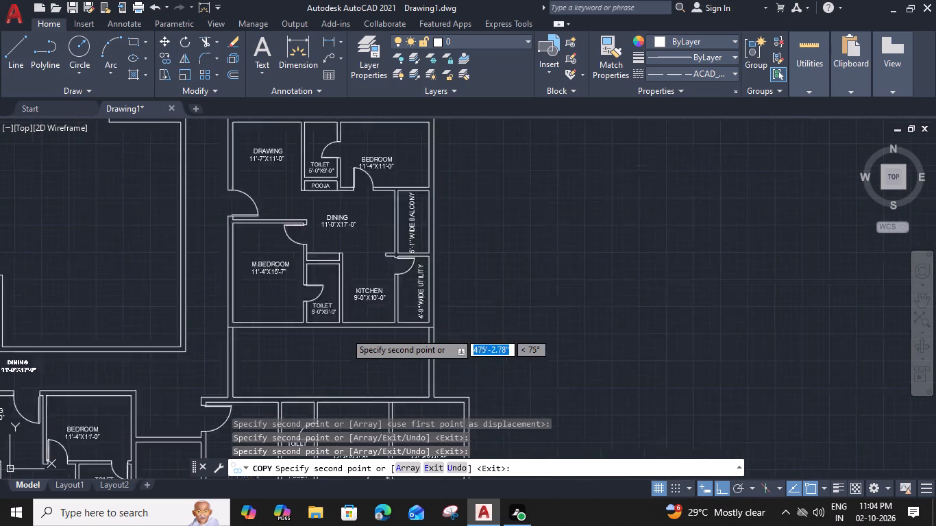
{"action": "middle_click_drag", "start_coordinate": [345, 334], "coordinate": [343, 239]}
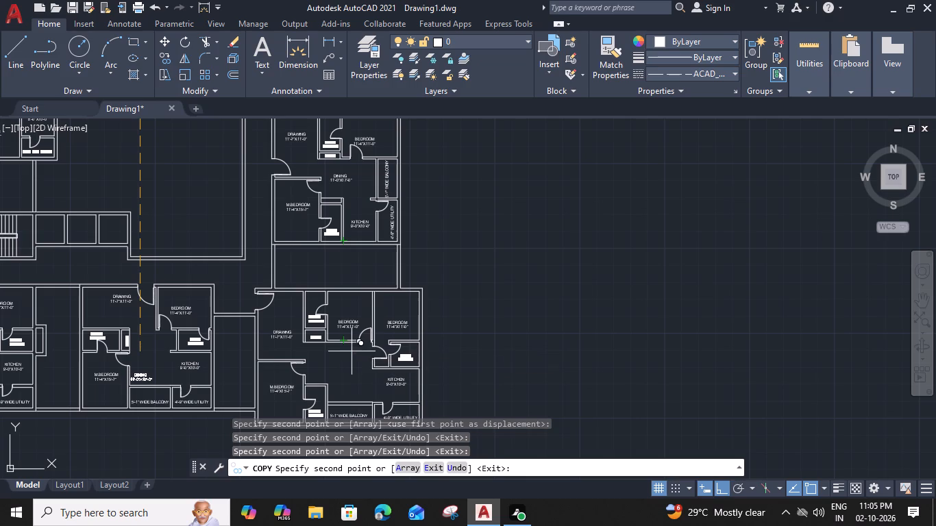
{"action": "scroll", "coordinate": [347, 345], "scroll_direction": "up", "scroll_amount": 2}
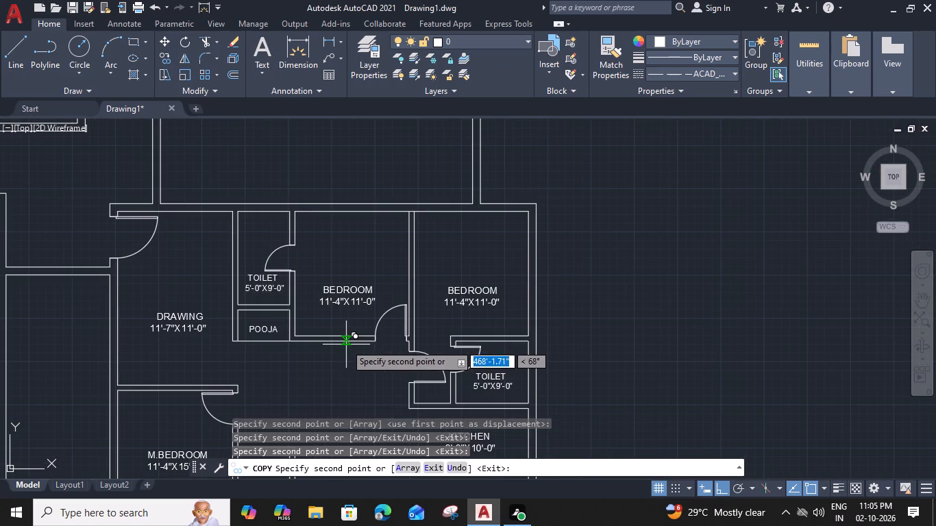
{"action": "left_click", "coordinate": [345, 342]}
Place copies of the DINING 11'-0"X17'-0" label in the two bottom-row units beside the corner unit, and finish copying.
{"action": "scroll", "coordinate": [345, 347], "scroll_direction": "down", "scroll_amount": 2}
{"action": "middle_click_drag", "start_coordinate": [255, 371], "coordinate": [254, 370]}
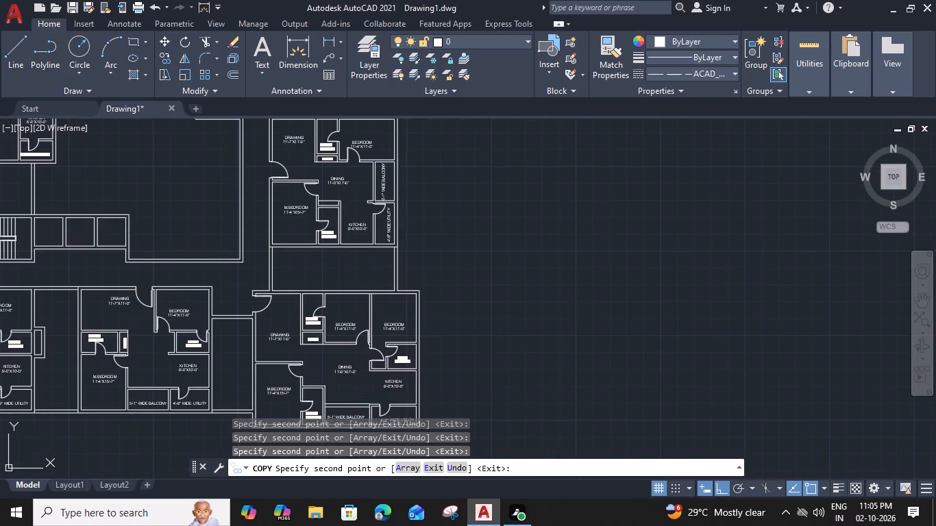
{"action": "middle_click_drag", "start_coordinate": [254, 370], "coordinate": [407, 350]}
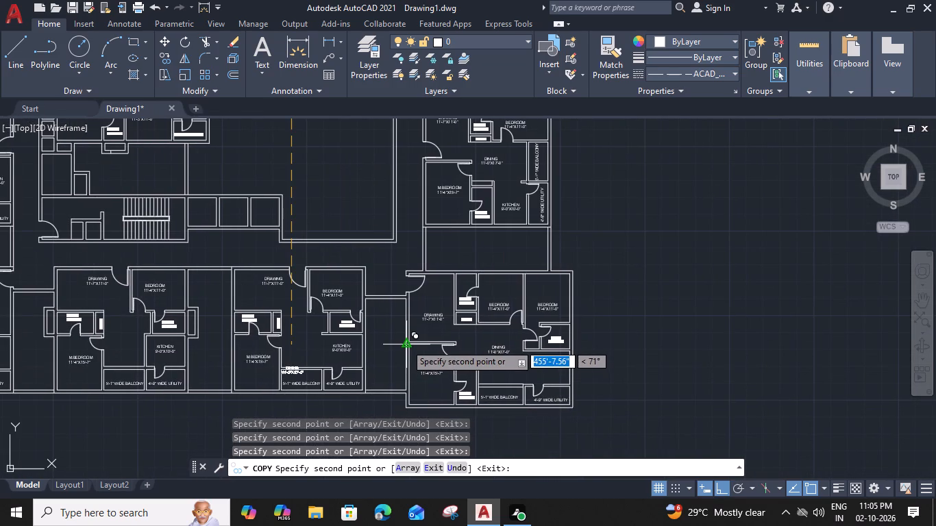
{"action": "scroll", "coordinate": [295, 325], "scroll_direction": "up", "scroll_amount": 3}
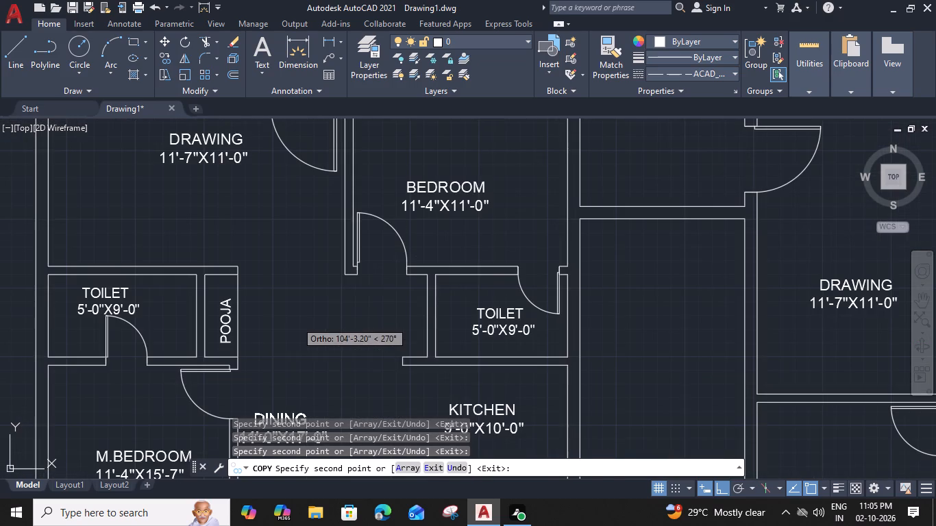
{"action": "left_click", "coordinate": [343, 275]}
{"action": "scroll", "coordinate": [339, 284], "scroll_direction": "down", "scroll_amount": 3}
{"action": "middle_click_drag", "start_coordinate": [232, 331], "coordinate": [235, 334]}
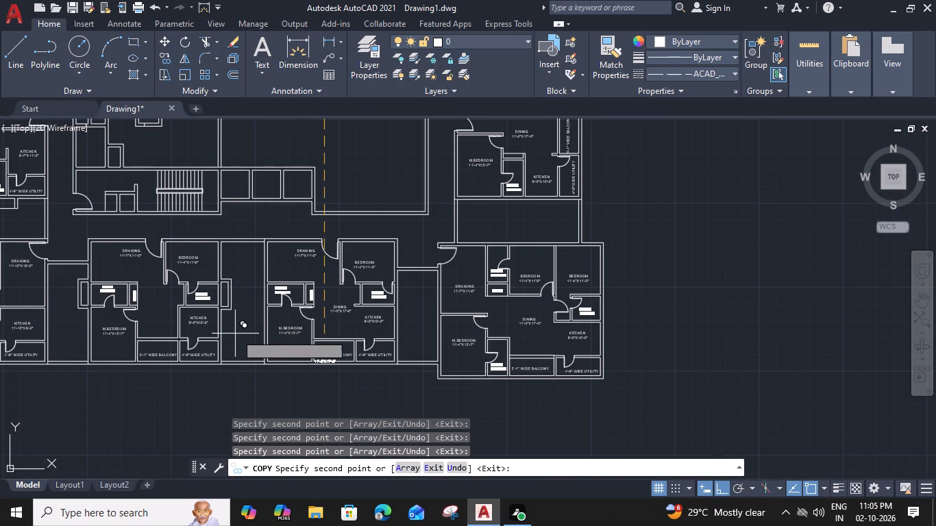
{"action": "middle_click_drag", "start_coordinate": [235, 334], "coordinate": [458, 316]}
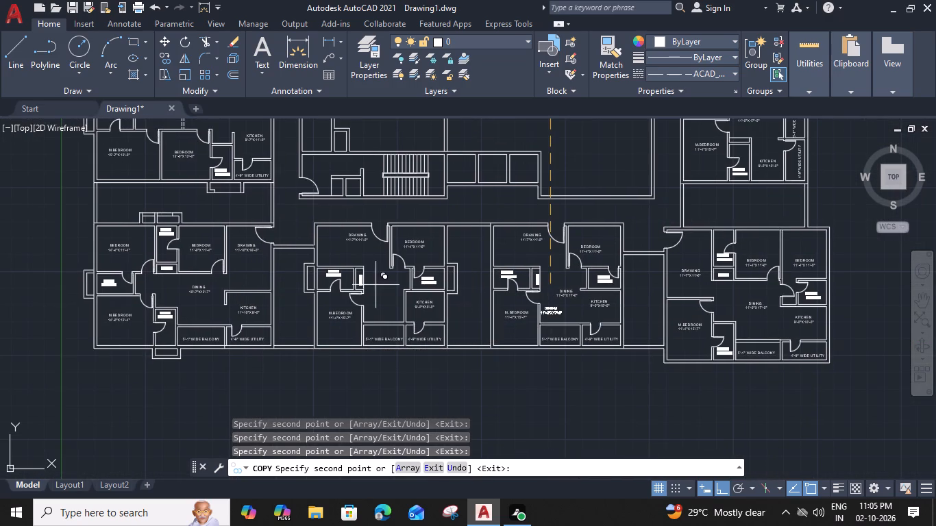
{"action": "scroll", "coordinate": [375, 274], "scroll_direction": "up", "scroll_amount": 2}
{"action": "left_click", "coordinate": [408, 260]}
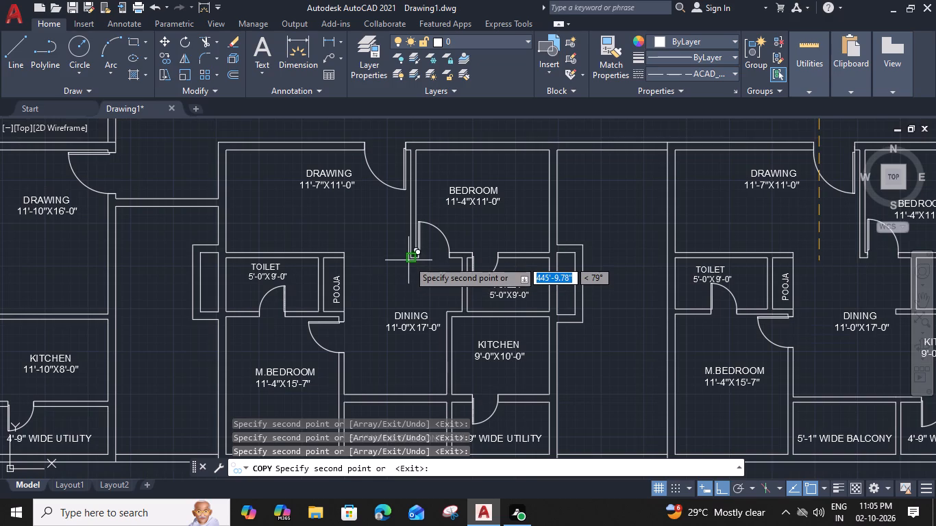
{"action": "key", "text": "Escape"}
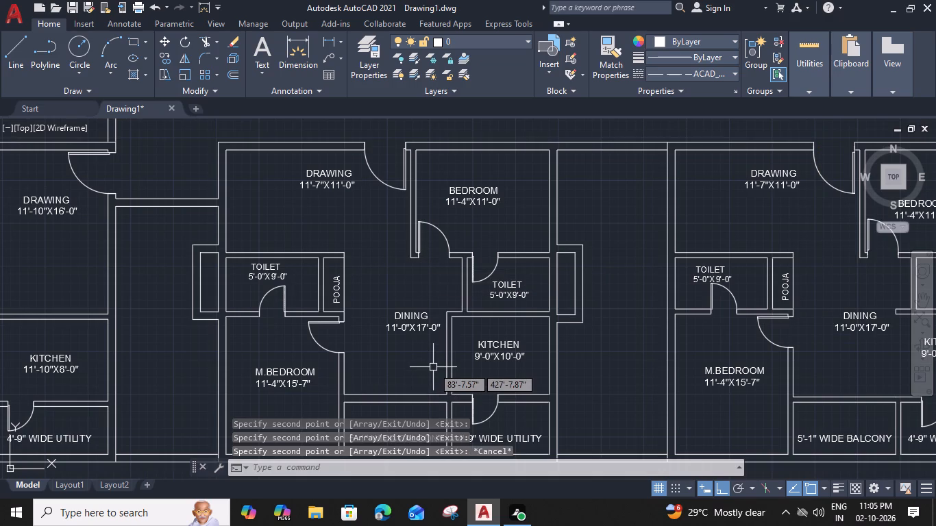
Draw a short line across the dining-kitchen wall of the bottom-row unit, just below the DINING label.
{"action": "scroll", "coordinate": [452, 347], "scroll_direction": "up", "scroll_amount": 1}
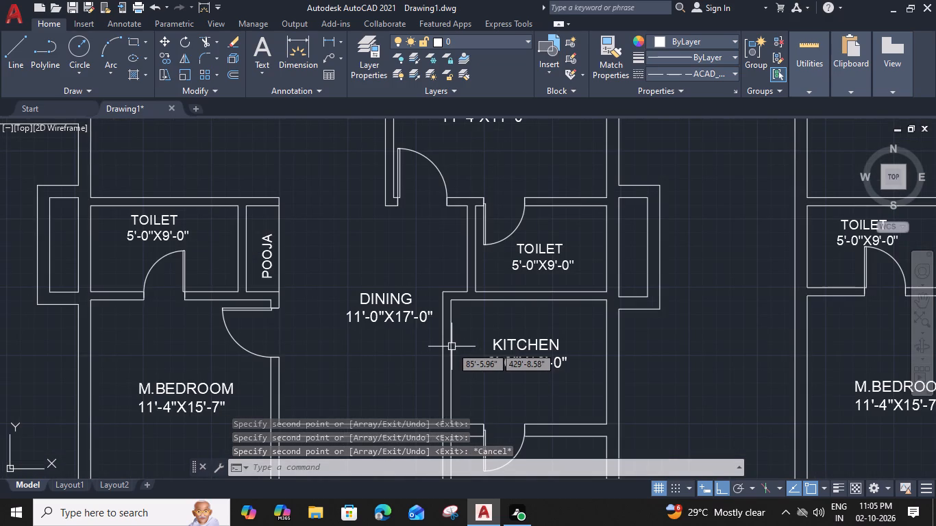
{"action": "key", "text": "k"}
{"action": "key", "text": "Escape"}
{"action": "type", "text": "L"}
{"action": "key", "text": "space"}
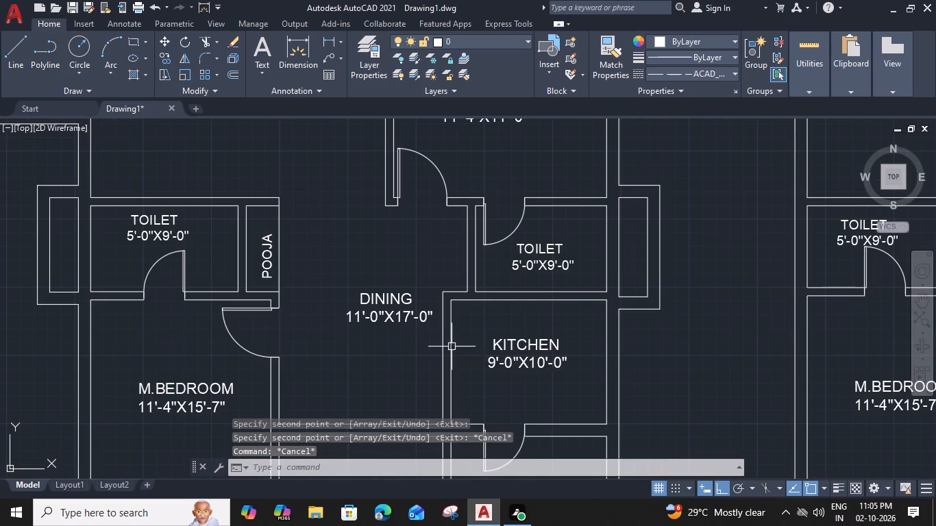
{"action": "scroll", "coordinate": [447, 323], "scroll_direction": "up", "scroll_amount": 2}
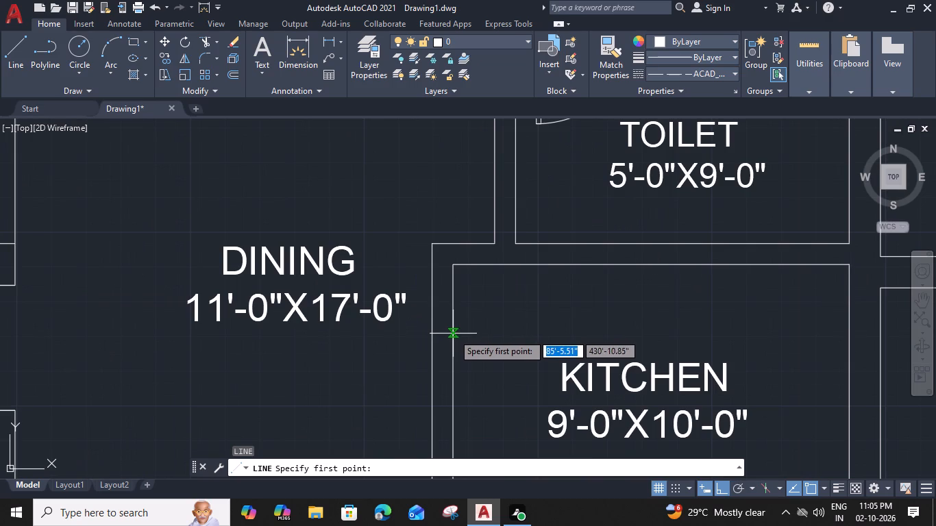
{"action": "left_click", "coordinate": [453, 334]}
{"action": "left_click", "coordinate": [432, 333]}
{"action": "key", "text": "Escape"}
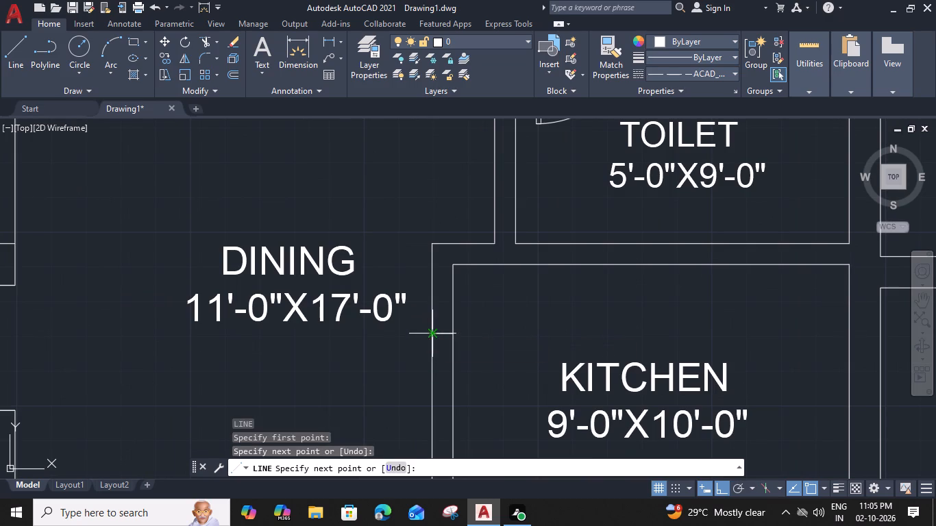
Trim away the rest of that unit's dining-kitchen wall between the short line and the balcony and utility wall.
{"action": "key", "text": "t"}
{"action": "type", "text": "R"}
{"action": "key", "text": "space"}
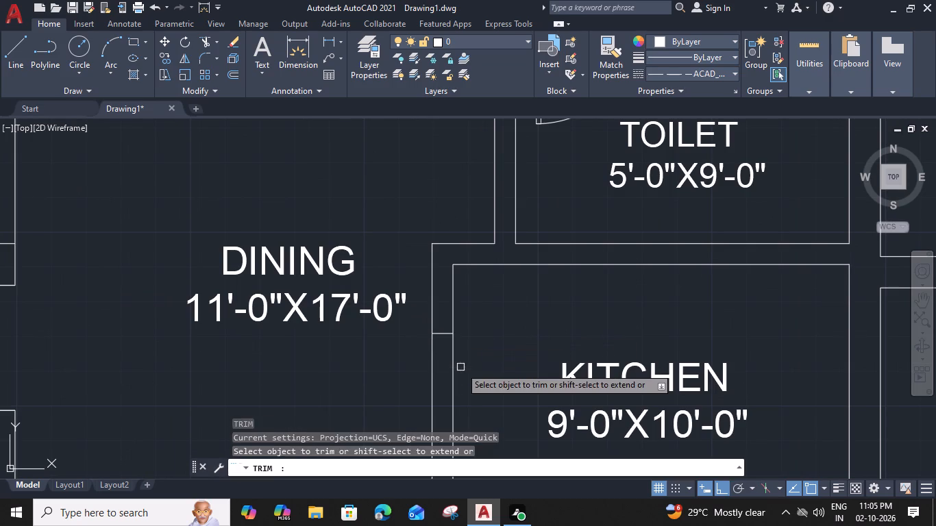
{"action": "left_click", "coordinate": [460, 367]}
{"action": "left_click", "coordinate": [417, 382]}
{"action": "scroll", "coordinate": [417, 382], "scroll_direction": "down", "scroll_amount": 3}
{"action": "middle_click_drag", "start_coordinate": [423, 381], "coordinate": [424, 341]}
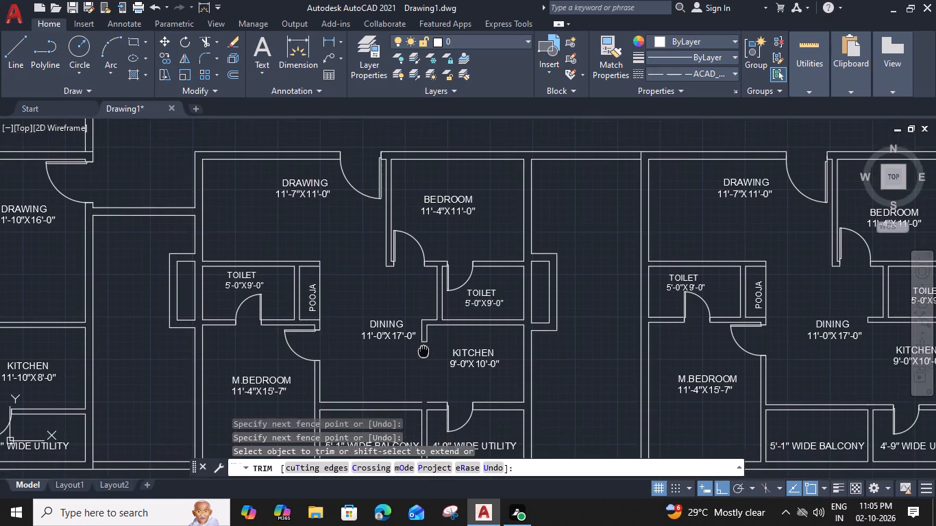
{"action": "scroll", "coordinate": [433, 389], "scroll_direction": "up", "scroll_amount": 1}
{"action": "left_click", "coordinate": [433, 389]}
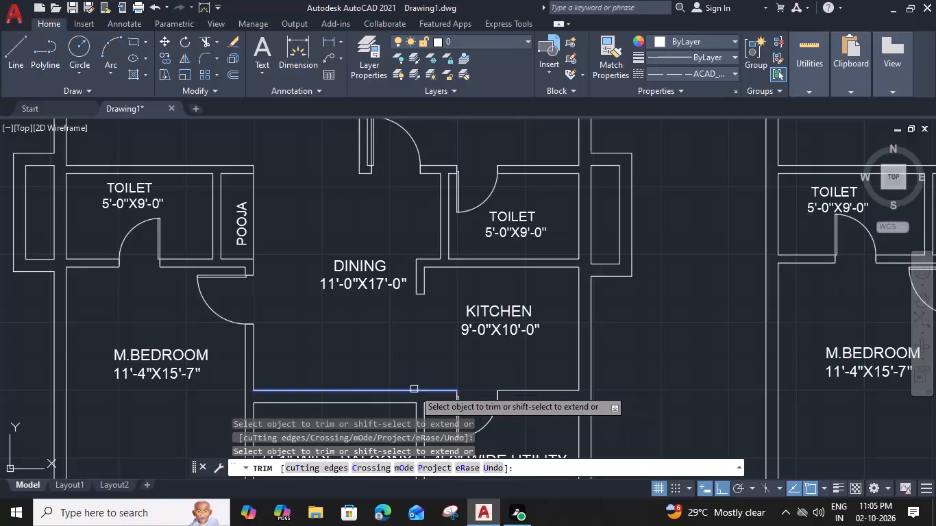
{"action": "left_click", "coordinate": [414, 389], "text": "shift"}
{"action": "key", "text": "Escape"}
In the bottom-row unit beside the corner unit, draw a 3' line down from the kitchen's top wall end.
{"action": "scroll", "coordinate": [481, 358], "scroll_direction": "down", "scroll_amount": 3}
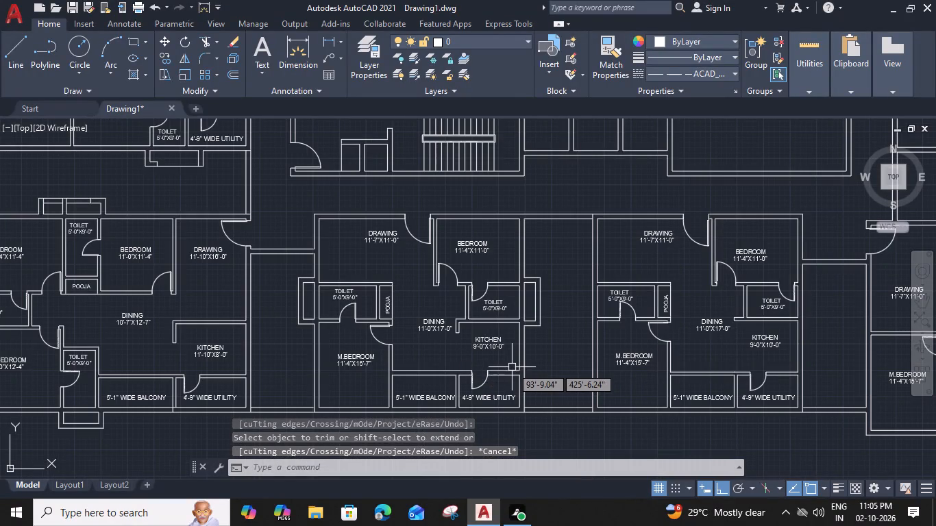
{"action": "middle_click_drag", "start_coordinate": [604, 296], "coordinate": [215, 277]}
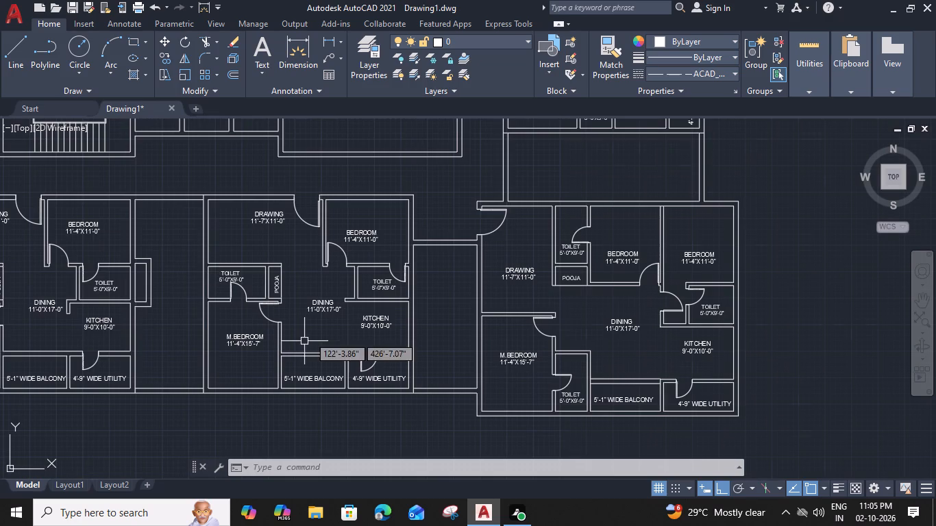
{"action": "scroll", "coordinate": [332, 314], "scroll_direction": "up", "scroll_amount": 2}
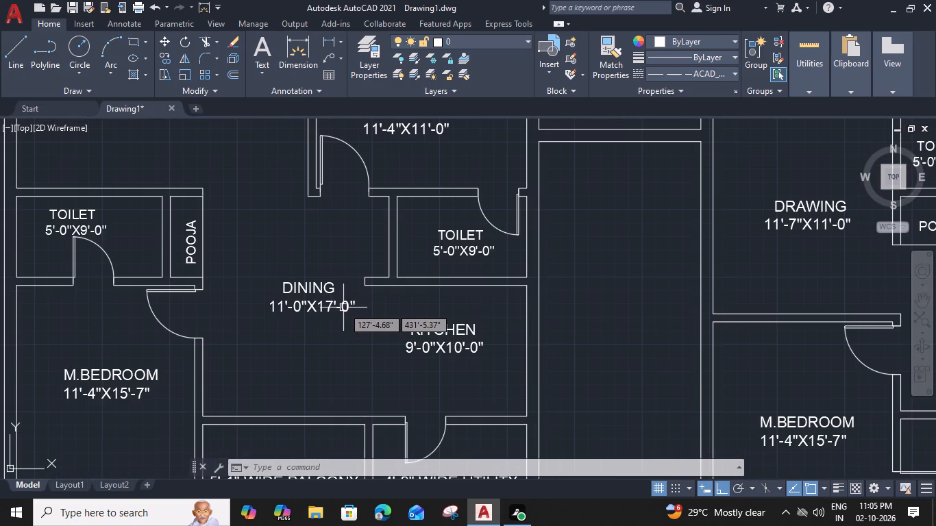
{"action": "type", "text": "L"}
{"action": "key", "text": "space"}
{"action": "scroll", "coordinate": [360, 288], "scroll_direction": "up", "scroll_amount": 1}
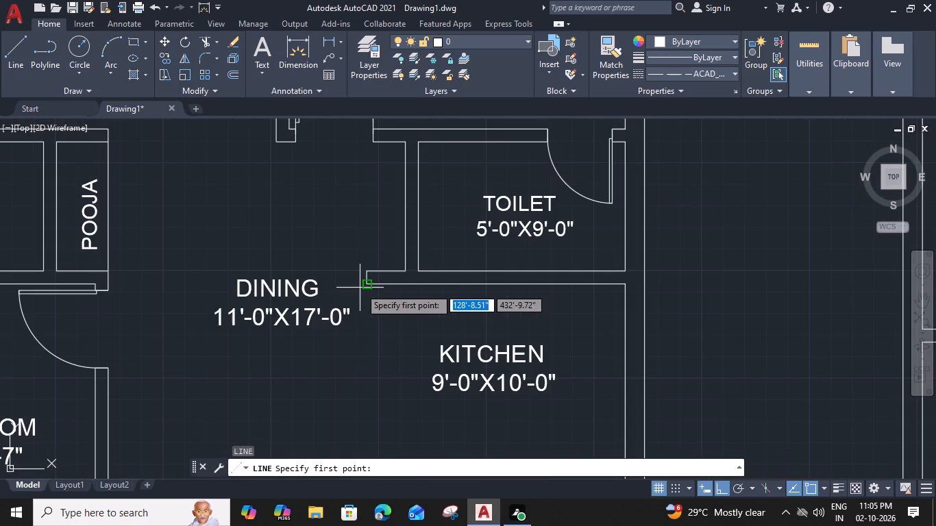
{"action": "left_click", "coordinate": [366, 285]}
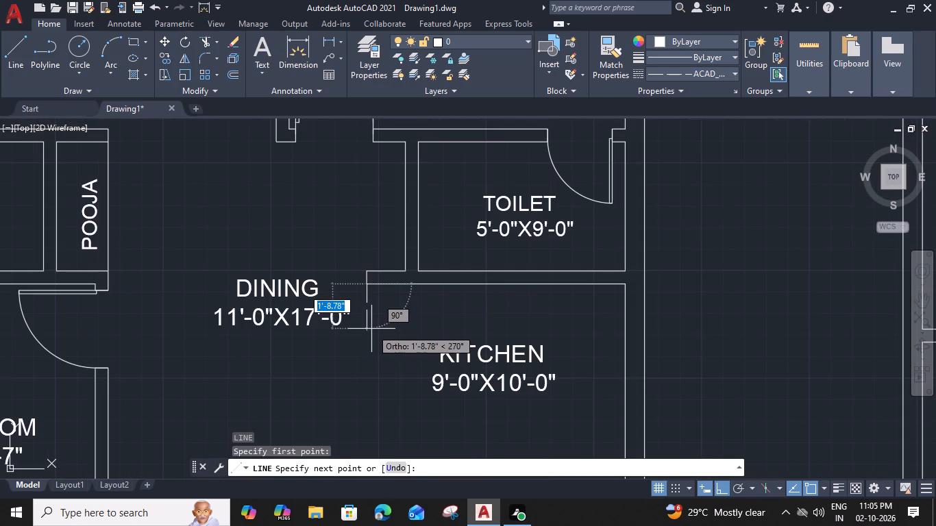
{"action": "key", "text": "3"}
{"action": "key", "text": "semicolon"}
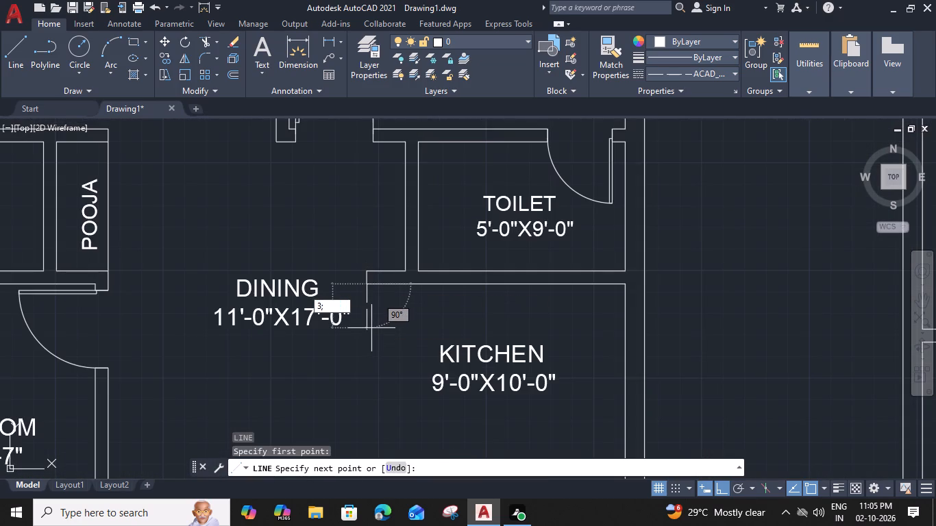
{"action": "key", "text": "BackSpace"}
{"action": "type", "text": "'"}
{"action": "key", "text": "space"}
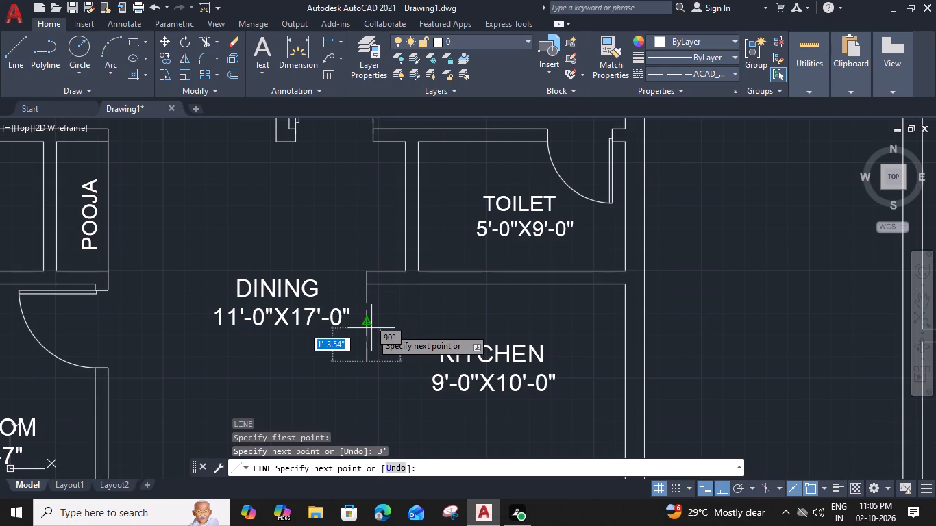
{"action": "key", "text": "Escape"}
Set the linetype of the 3' line between dining and kitchen to ByLayer.
{"action": "left_click", "coordinate": [367, 331]}
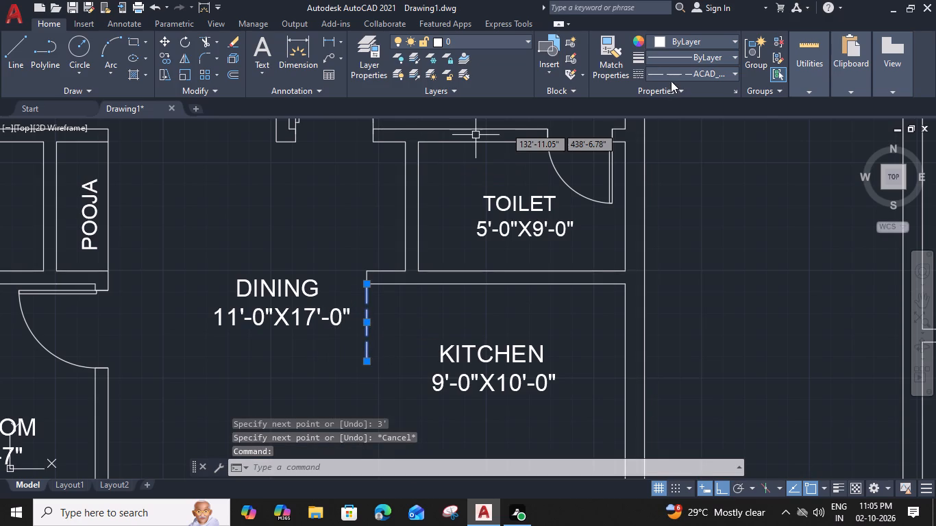
{"action": "left_click", "coordinate": [672, 77]}
{"action": "left_click", "coordinate": [674, 86]}
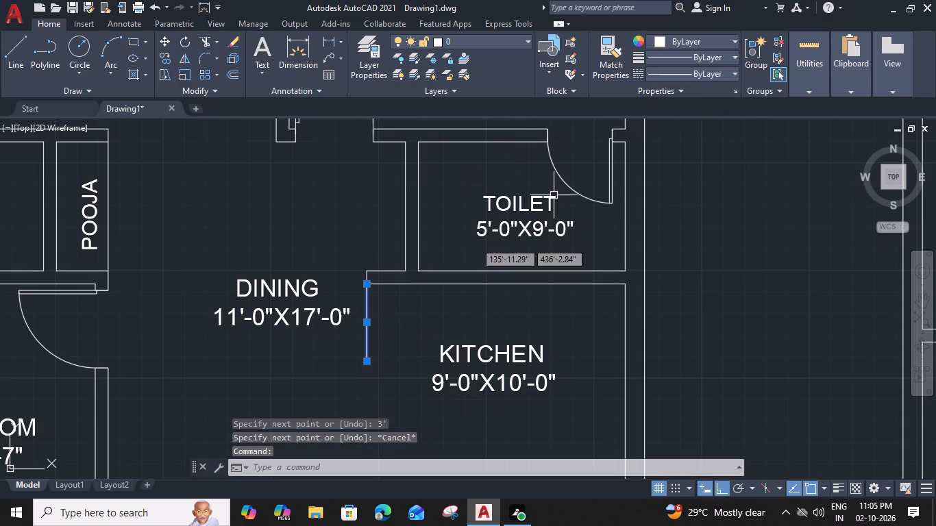
{"action": "key", "text": "Escape"}
Offset the 3' line by 6" towards the kitchen.
{"action": "left_click", "coordinate": [367, 334]}
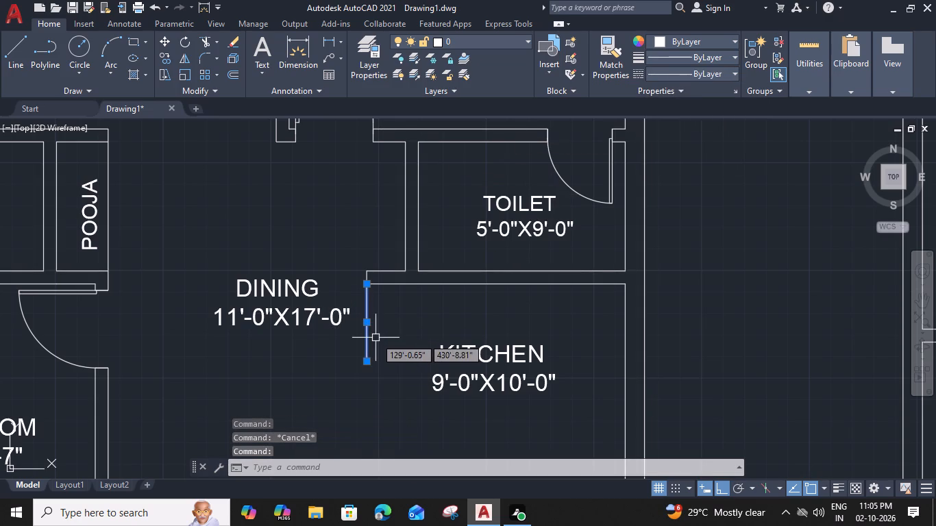
{"action": "type", "text": "O 6\""}
{"action": "key", "text": "Return"}
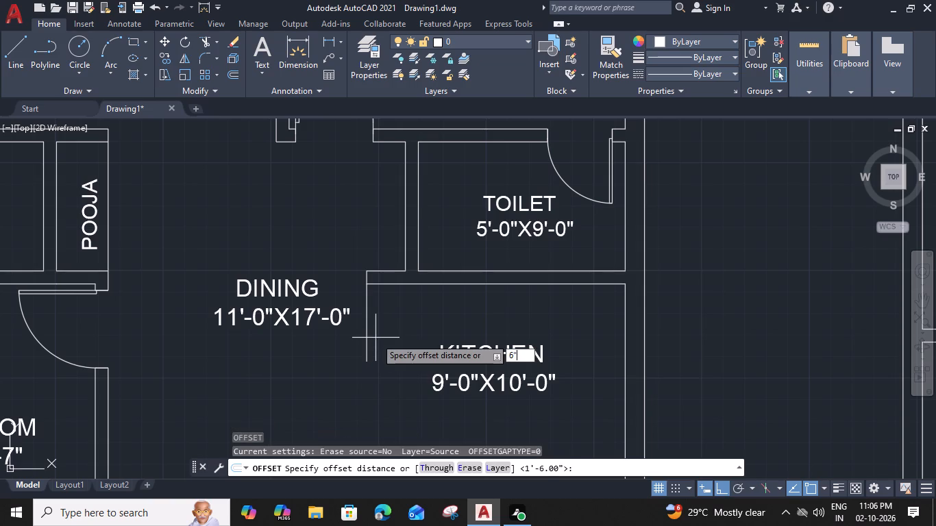
{"action": "left_click", "coordinate": [375, 338]}
{"action": "key", "text": "Escape"}
Trim the kitchen's top wall line between the two parallel lines of the new wall stub.
{"action": "type", "text": "TR"}
{"action": "key", "text": "space"}
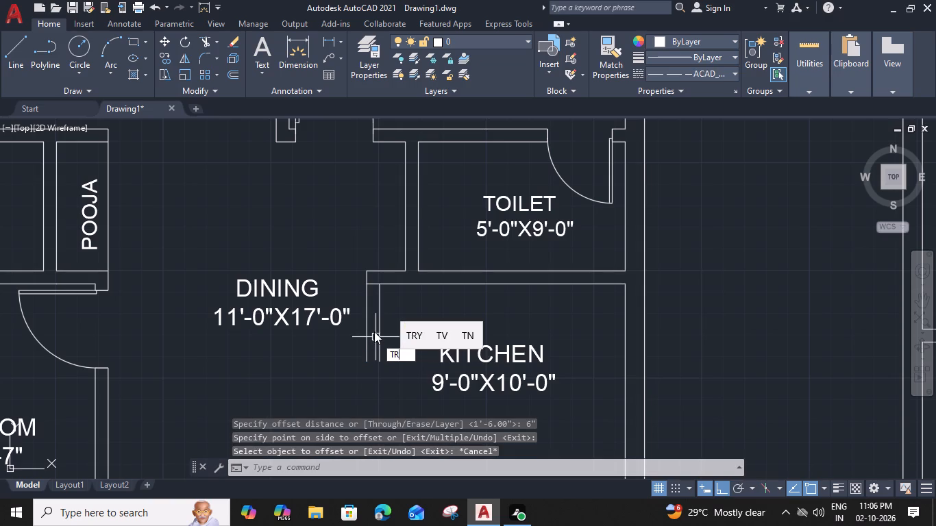
{"action": "left_click", "coordinate": [373, 284]}
{"action": "key", "text": "Escape"}
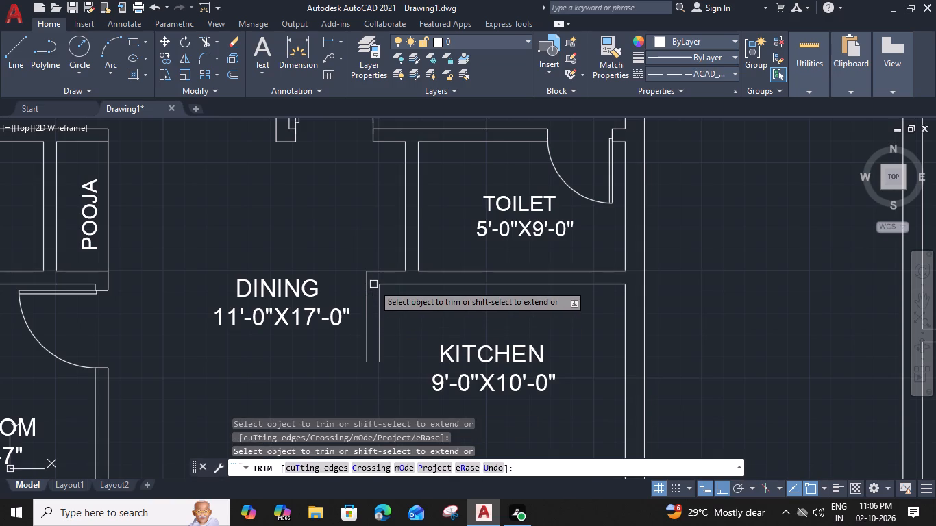
{"action": "key", "text": "k"}
{"action": "key", "text": "Escape"}
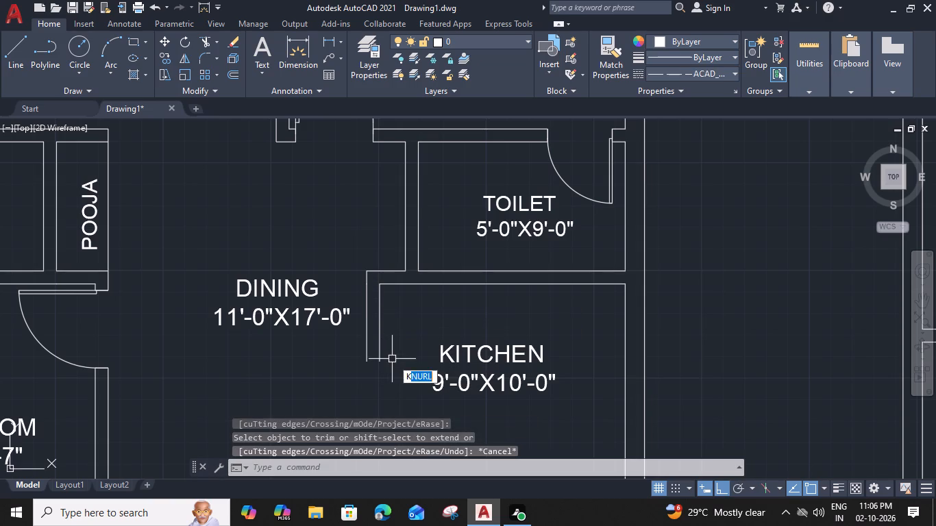
Draw a line closing the lower end of the new dining-kitchen wall stub.
{"action": "key", "text": "l"}
{"action": "key", "text": "space"}
{"action": "left_click", "coordinate": [378, 361]}
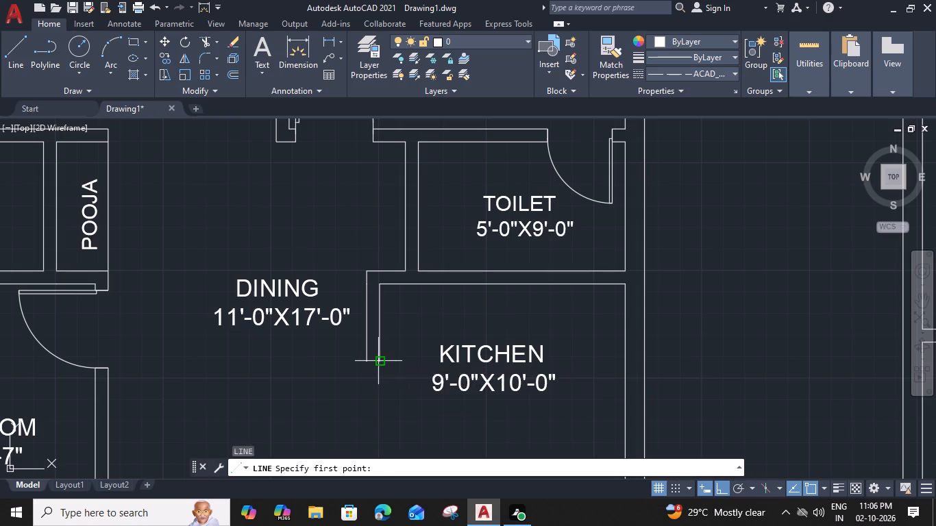
{"action": "left_click", "coordinate": [369, 359]}
{"action": "key", "text": "Escape"}
In the bottom corner unit, draw a 3' long, 6" thick wall stub down from the kitchen's top wall end, beside the dining area.
{"action": "scroll", "coordinate": [430, 355], "scroll_direction": "down", "scroll_amount": 2}
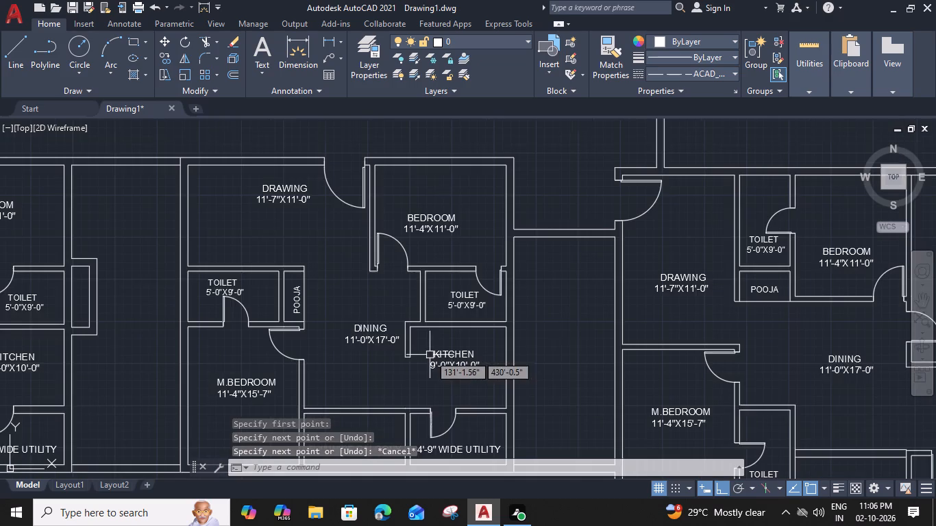
{"action": "middle_click_drag", "start_coordinate": [504, 325], "coordinate": [103, 220]}
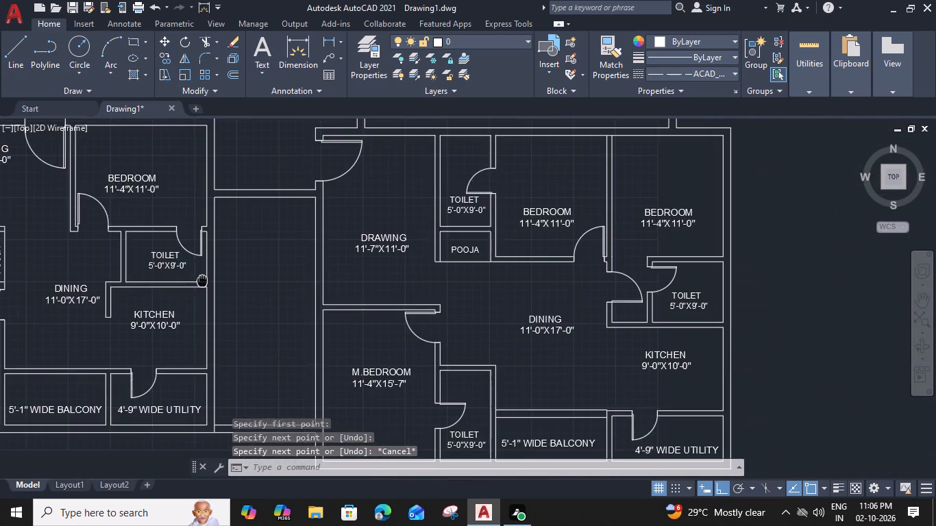
{"action": "middle_click_drag", "start_coordinate": [103, 220], "coordinate": [56, 233]}
{"action": "scroll", "coordinate": [451, 281], "scroll_direction": "up", "scroll_amount": 2}
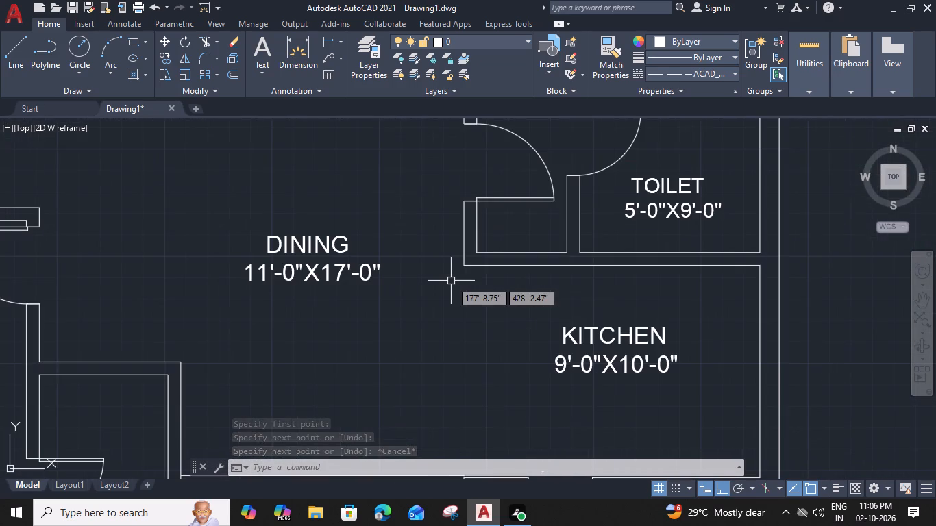
{"action": "type", "text": "L"}
{"action": "key", "text": "space"}
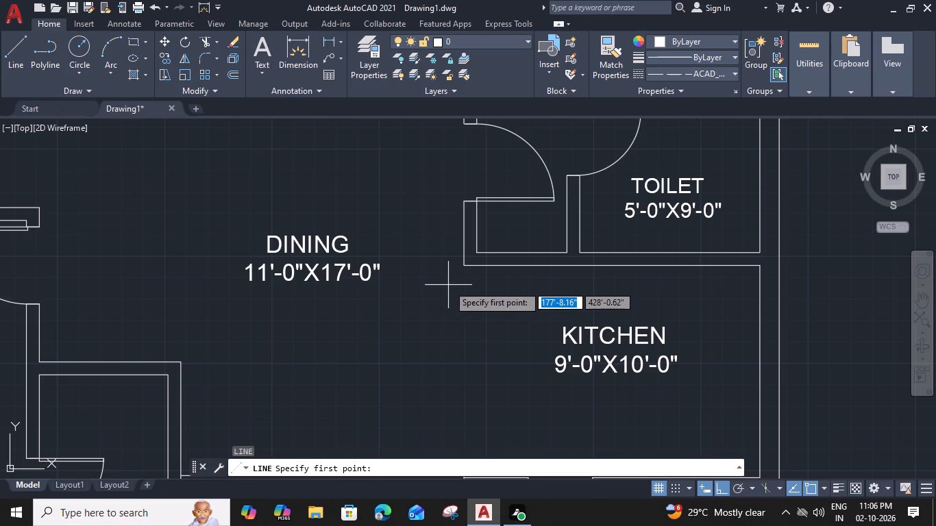
{"action": "left_click", "coordinate": [465, 266]}
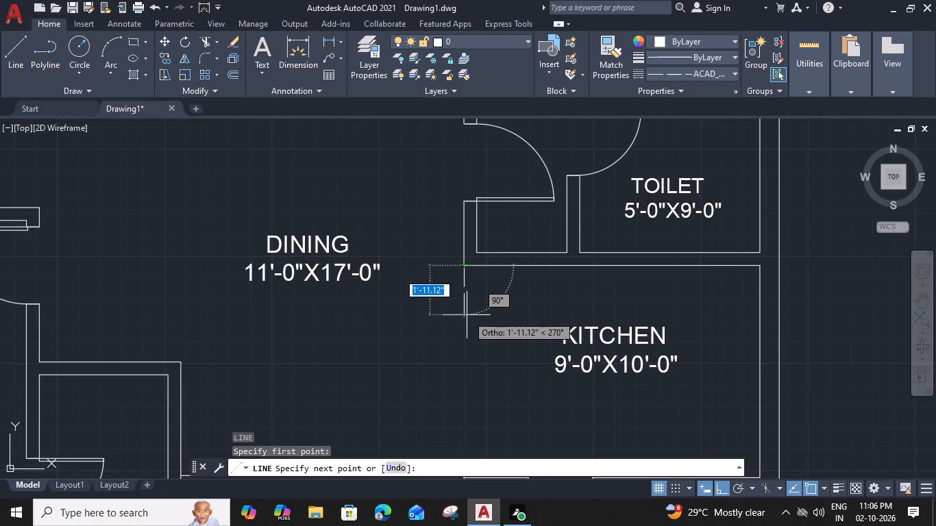
{"action": "type", "text": "3'"}
{"action": "key", "text": "space"}
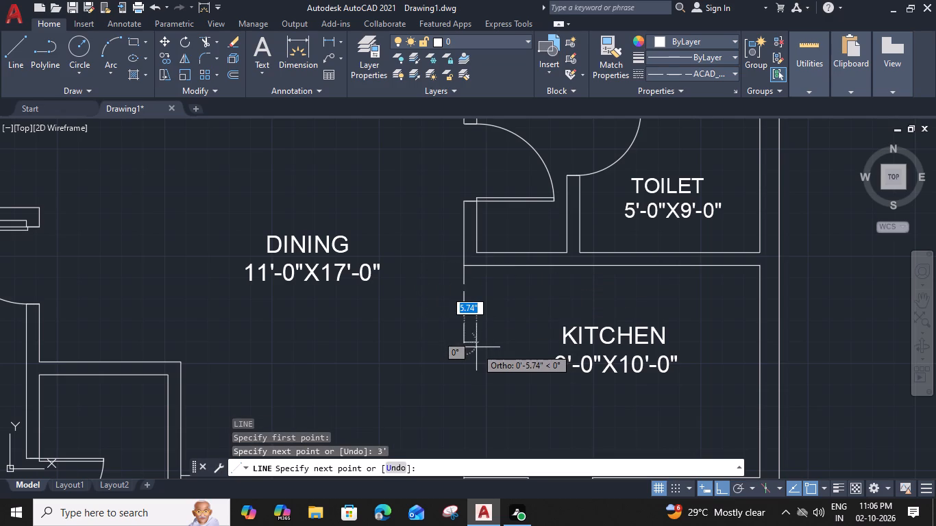
{"action": "key", "text": "6"}
{"action": "key", "text": "shift+quotedbl"}
{"action": "key", "text": "Return"}
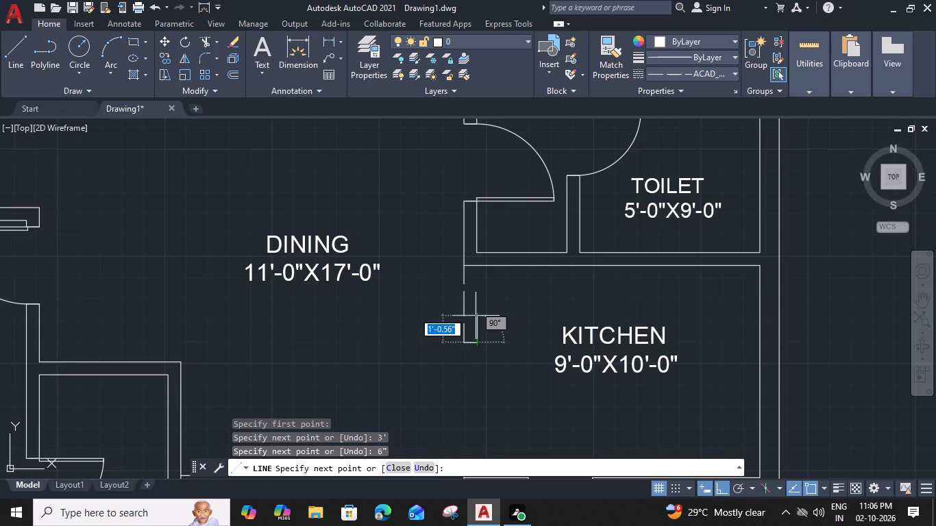
{"action": "left_click", "coordinate": [478, 264]}
{"action": "key", "text": "Escape"}
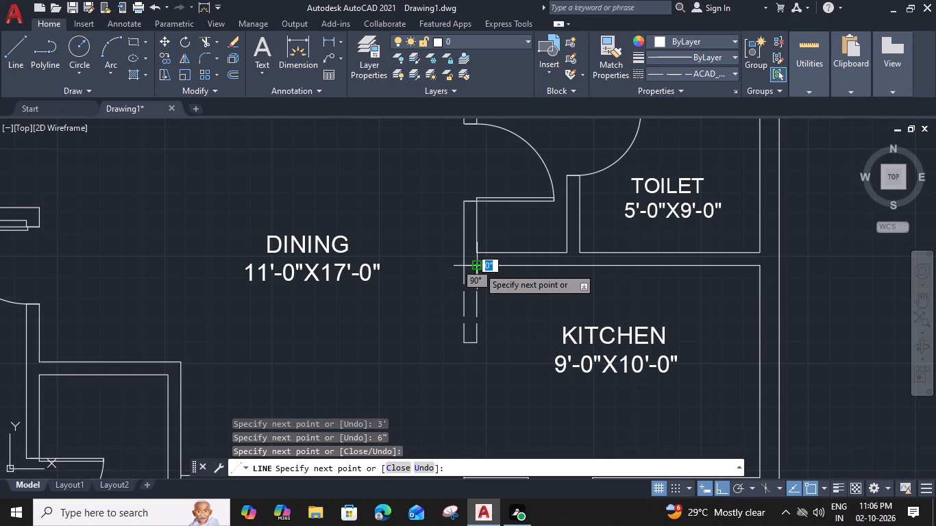
Set the linetype of the corner unit's new wall stub lines to ByLayer.
{"action": "left_click_drag", "start_coordinate": [500, 320], "coordinate": [491, 329]}
{"action": "left_click", "coordinate": [444, 376]}
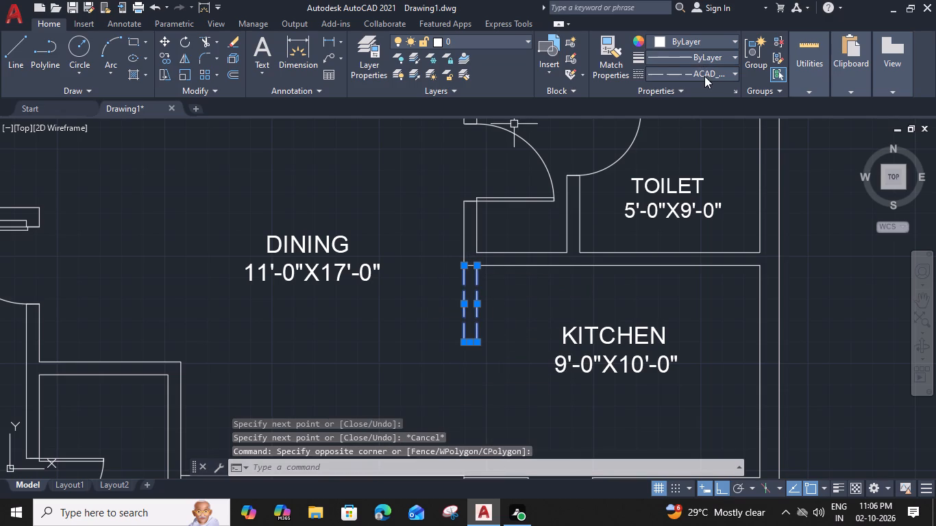
{"action": "left_click", "coordinate": [704, 73]}
{"action": "left_click", "coordinate": [702, 84]}
{"action": "key", "text": "Escape"}
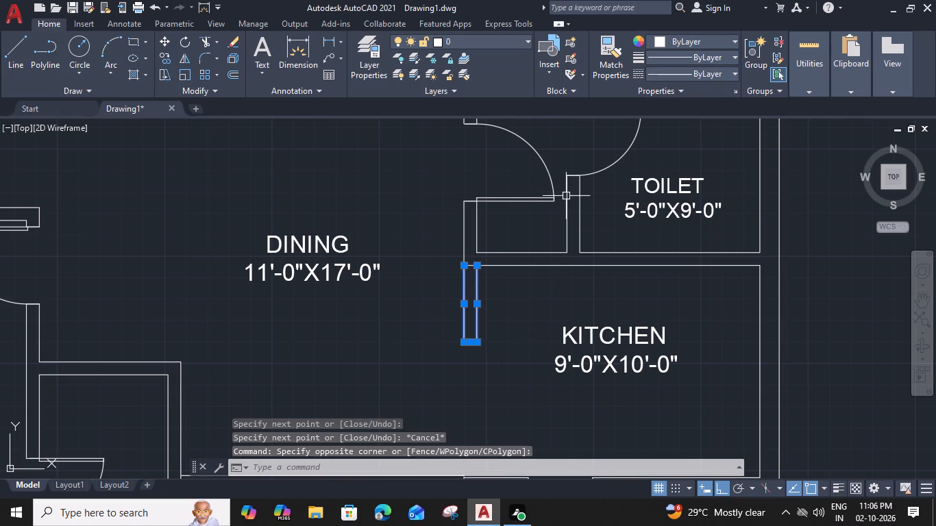
Trim the wall line crossing the top of the corner unit's new stub so it joins the wall above.
{"action": "type", "text": "TR"}
{"action": "key", "text": "space"}
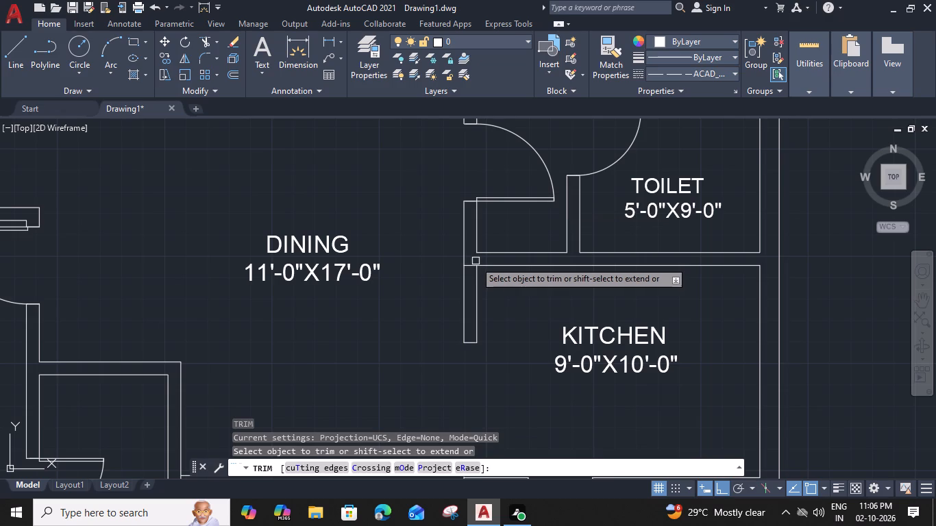
{"action": "left_click", "coordinate": [472, 263]}
{"action": "key", "text": "Escape"}
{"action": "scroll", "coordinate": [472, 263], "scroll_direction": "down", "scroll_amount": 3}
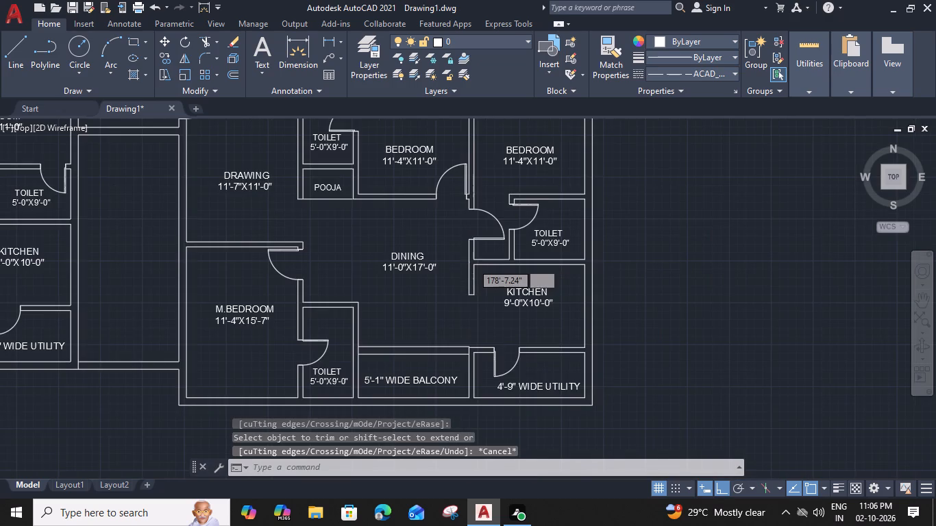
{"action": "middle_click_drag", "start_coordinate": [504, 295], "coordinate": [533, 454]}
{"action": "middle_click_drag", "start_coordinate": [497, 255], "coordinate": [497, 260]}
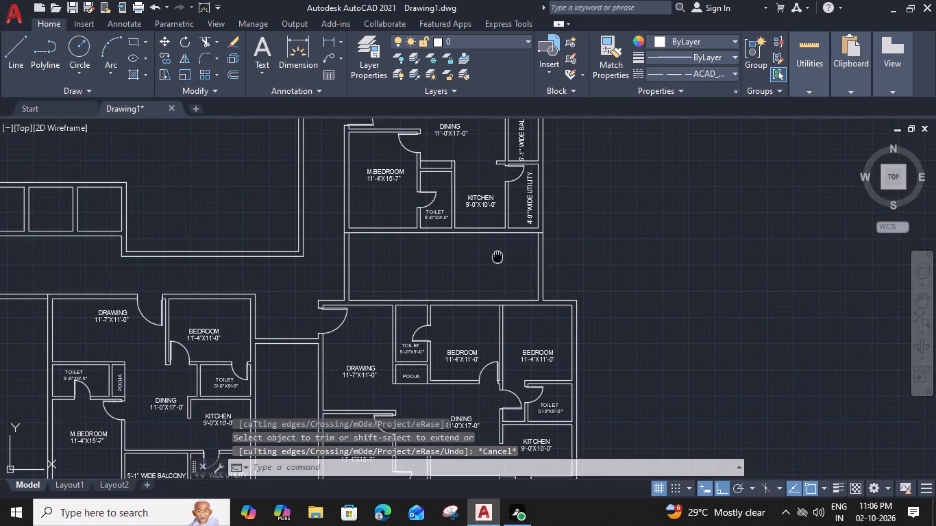
Delete the short wall stub between dining and kitchen in the unit directly above the bottom corner unit.
{"action": "middle_click_drag", "start_coordinate": [497, 260], "coordinate": [514, 363]}
{"action": "scroll", "coordinate": [507, 267], "scroll_direction": "up", "scroll_amount": 4}
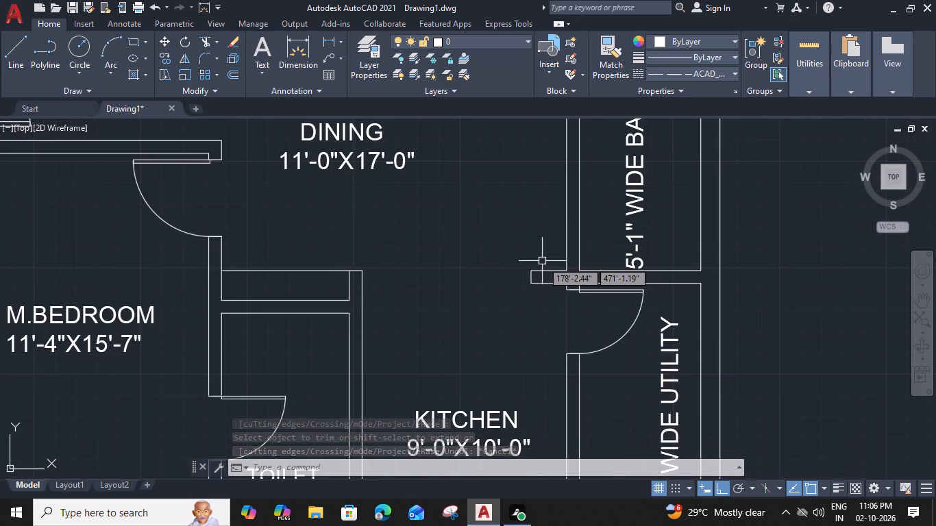
{"action": "left_click_drag", "start_coordinate": [542, 261], "coordinate": [540, 268]}
{"action": "left_click", "coordinate": [528, 301]}
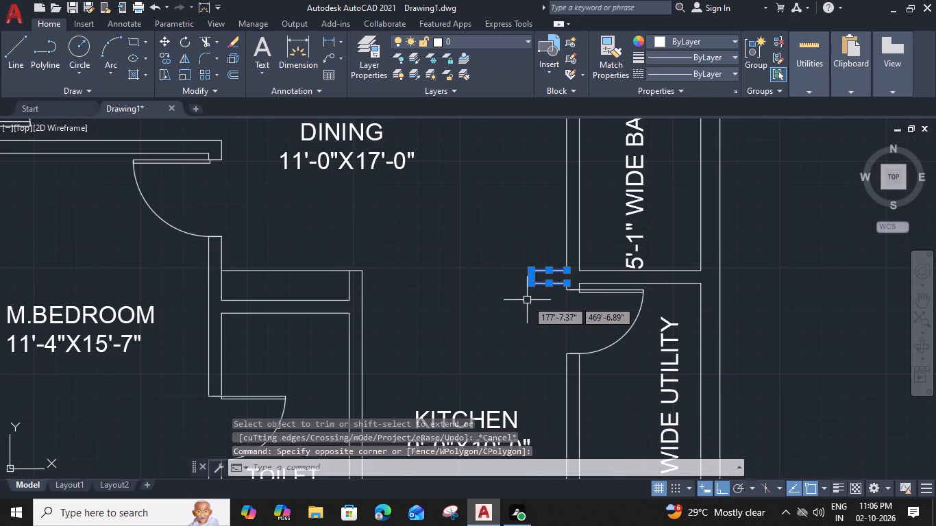
{"action": "key", "text": "Delete"}
Draw a 3' long, 6" thick wall stub between that unit's dining and kitchen, extending from the balcony wall's lower end toward the M.Bedroom side.
{"action": "type", "text": "L"}
{"action": "key", "text": "space"}
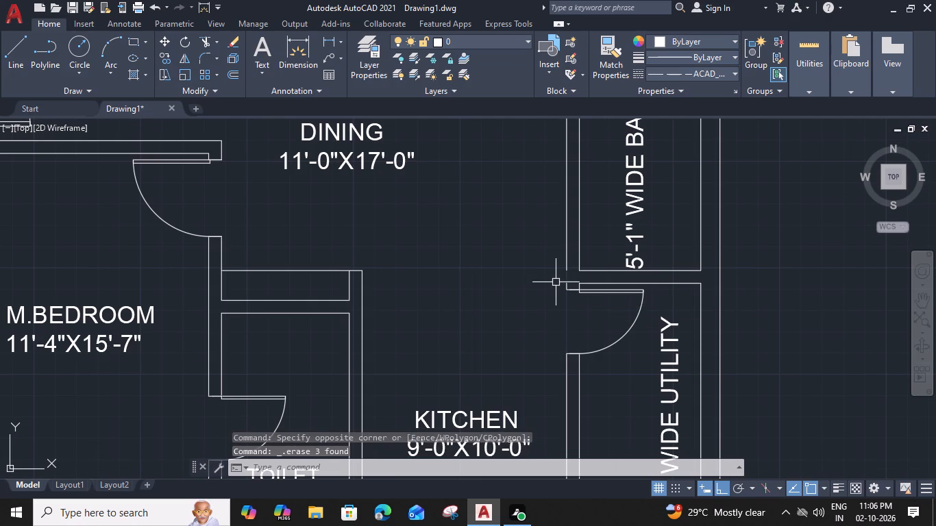
{"action": "left_click", "coordinate": [565, 271]}
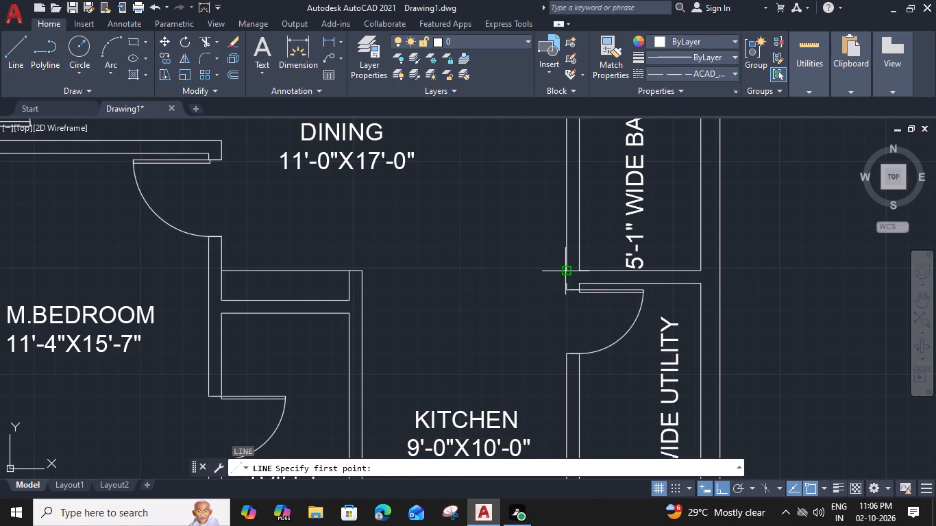
{"action": "type", "text": "3'"}
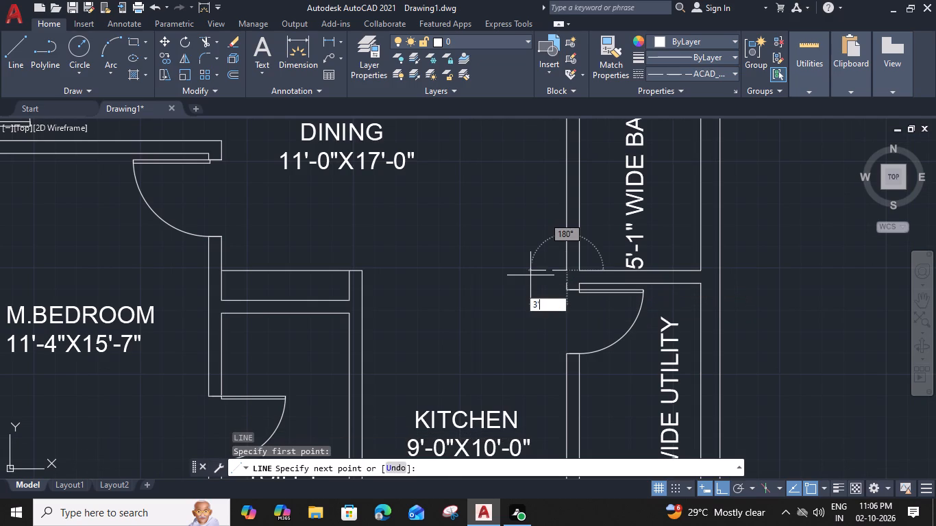
{"action": "key", "text": "space"}
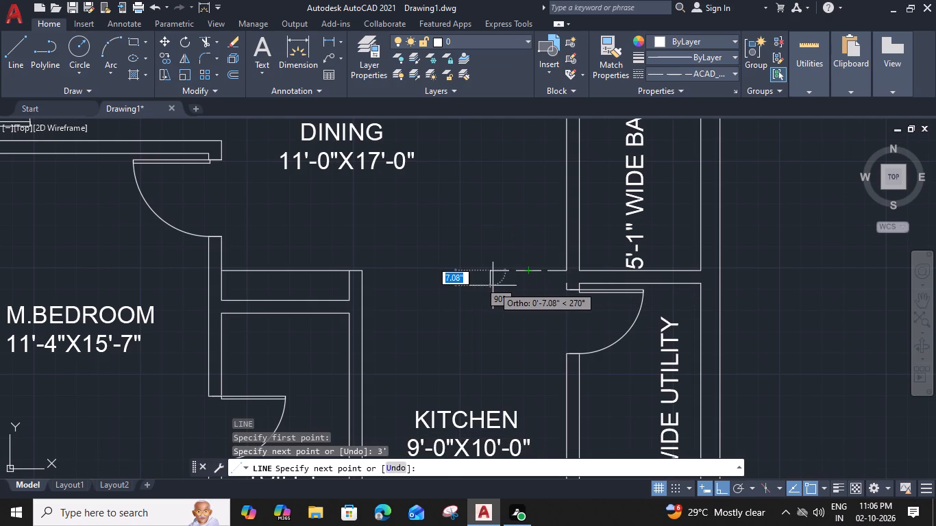
{"action": "key", "text": "6"}
{"action": "key", "text": "shift+quotedbl"}
{"action": "key", "text": "Return"}
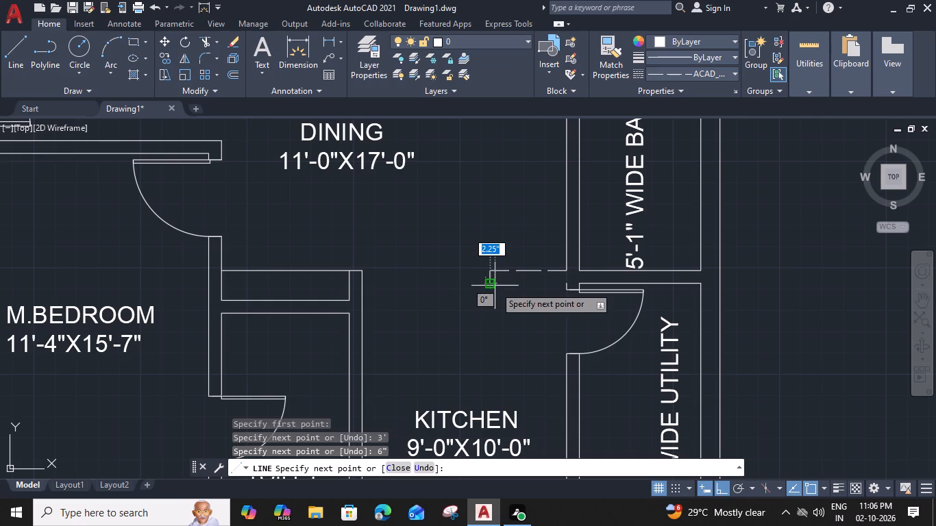
{"action": "left_click", "coordinate": [566, 283]}
{"action": "key", "text": "Escape"}
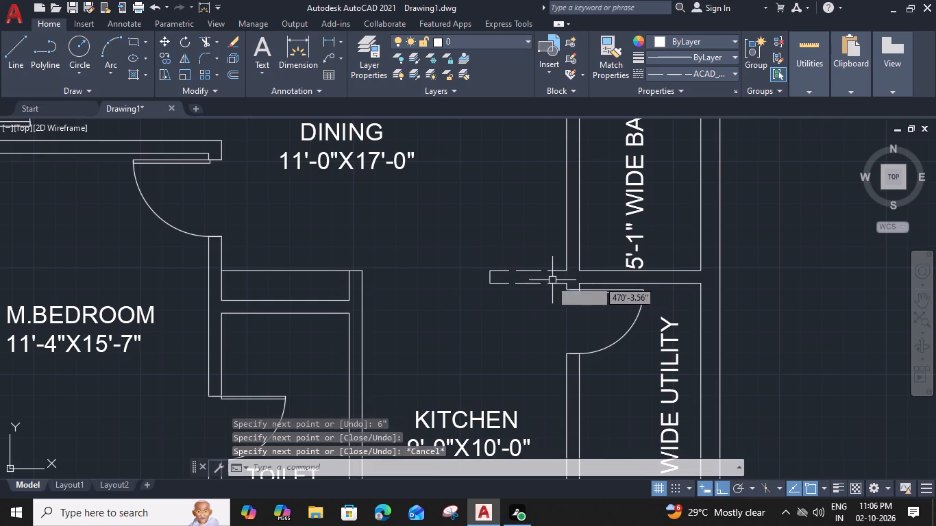
Set the linetype of this unit's new dining-kitchen stub lines to ByLayer.
{"action": "left_click_drag", "start_coordinate": [535, 257], "coordinate": [516, 280]}
{"action": "left_click", "coordinate": [477, 316]}
{"action": "left_click", "coordinate": [687, 75]}
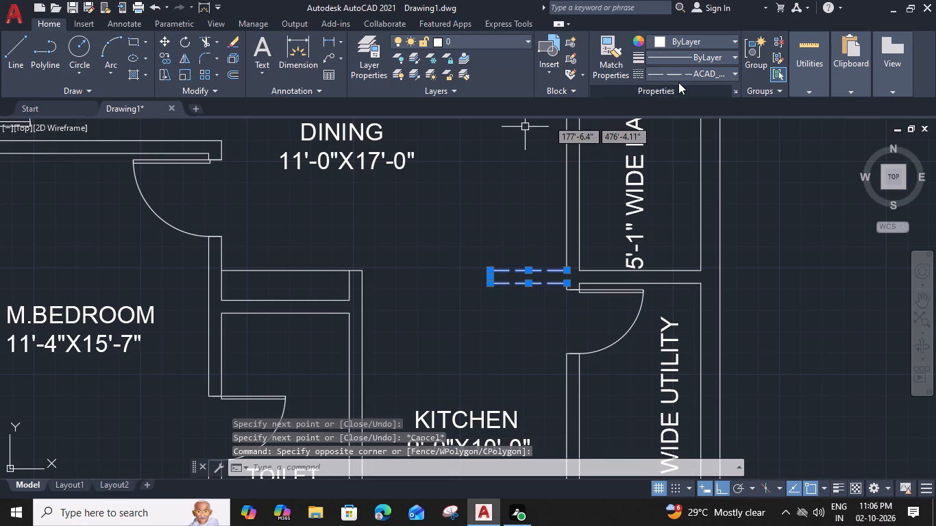
{"action": "left_click", "coordinate": [691, 92]}
{"action": "scroll", "coordinate": [518, 234], "scroll_direction": "down", "scroll_amount": 3}
{"action": "middle_click_drag", "start_coordinate": [513, 225], "coordinate": [519, 315]}
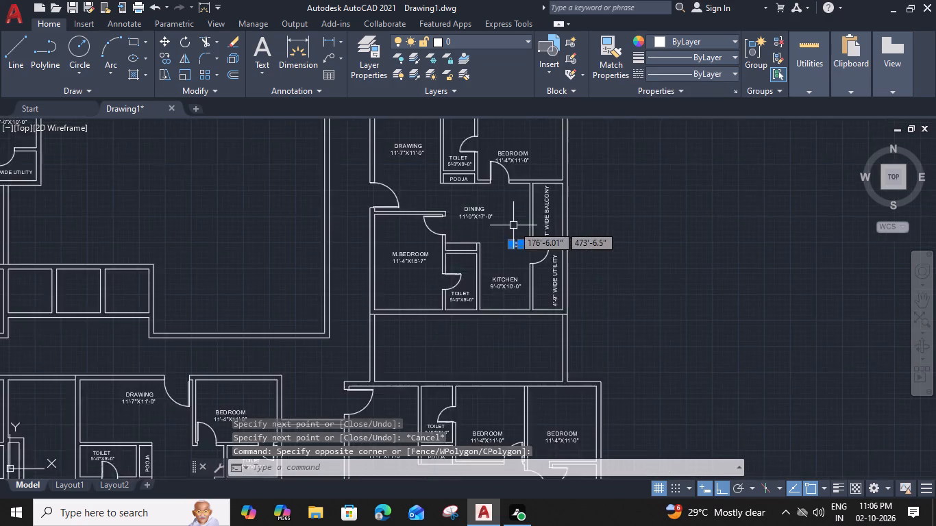
{"action": "middle_click_drag", "start_coordinate": [519, 315], "coordinate": [519, 319]}
{"action": "key", "text": "Escape"}
Delete the short dining-kitchen wall stub in the next unit up the same side of the plan.
{"action": "middle_click_drag", "start_coordinate": [513, 199], "coordinate": [517, 392]}
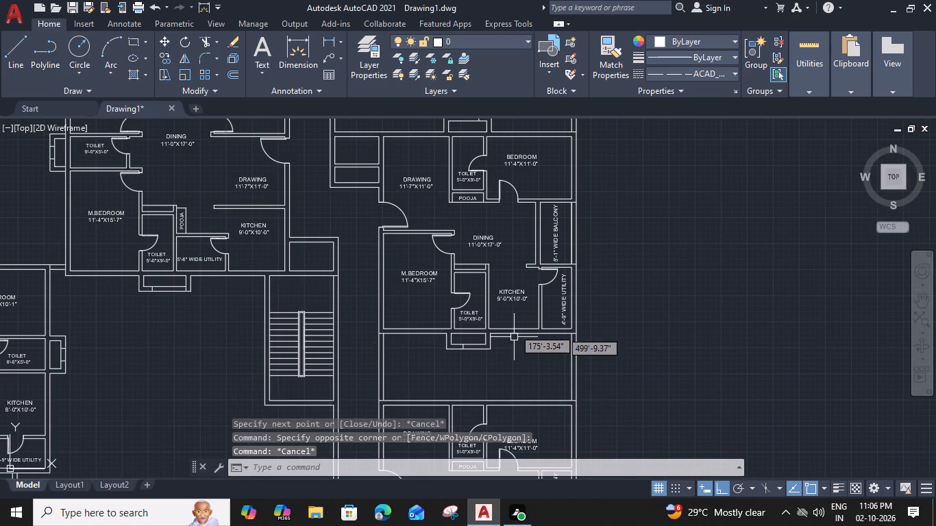
{"action": "scroll", "coordinate": [515, 249], "scroll_direction": "up", "scroll_amount": 3}
{"action": "left_click", "coordinate": [564, 293]}
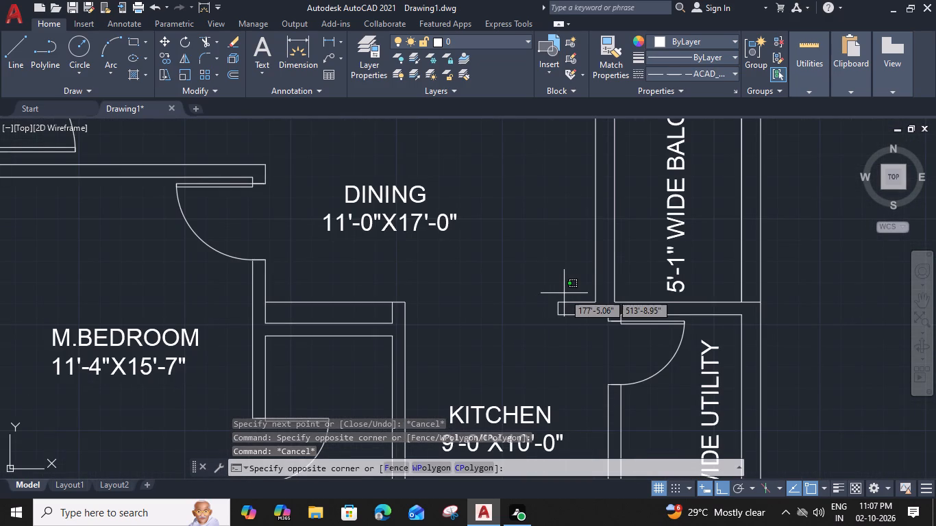
{"action": "left_click", "coordinate": [557, 327]}
{"action": "key", "text": "Delete"}
Draw a 3' long, 6" thick wall stub there from the balcony wall's lower end, closing back to the wall beside the utility door.
{"action": "type", "text": "L"}
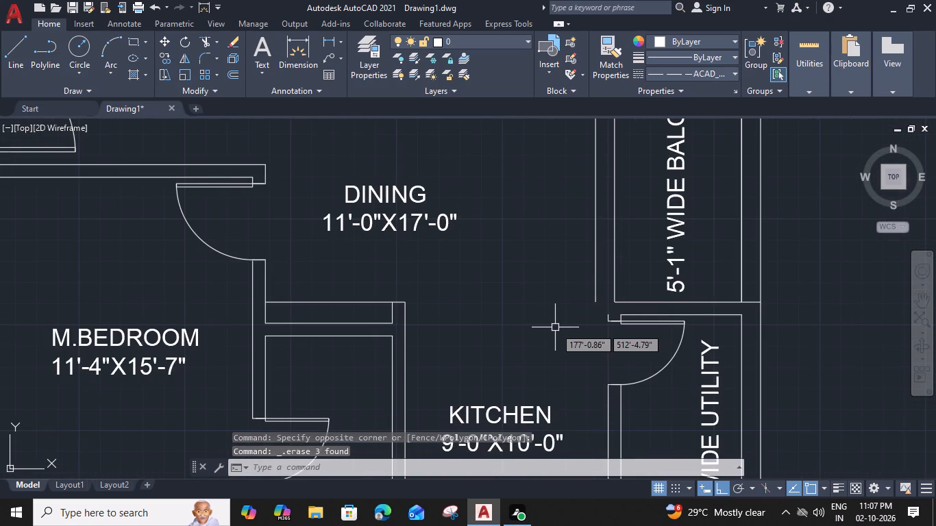
{"action": "key", "text": "space"}
{"action": "left_click", "coordinate": [593, 298]}
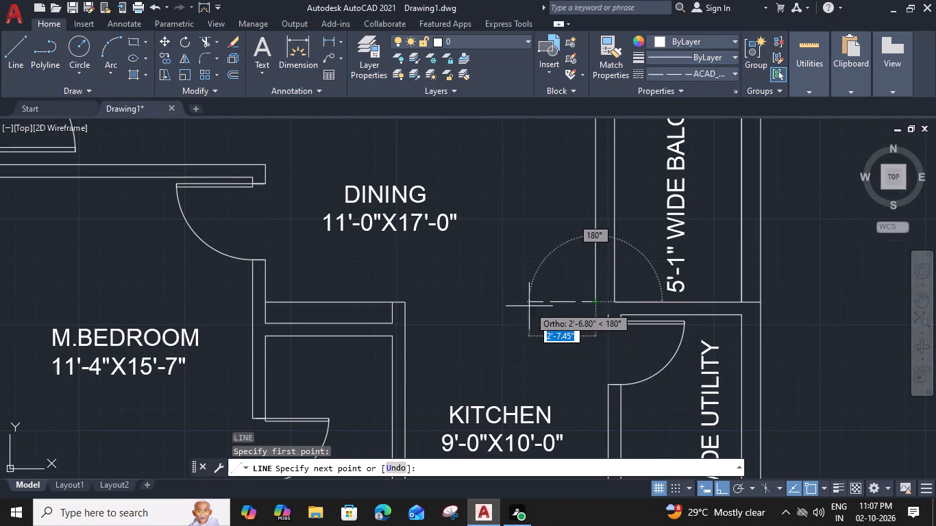
{"action": "type", "text": "3'"}
{"action": "key", "text": "space"}
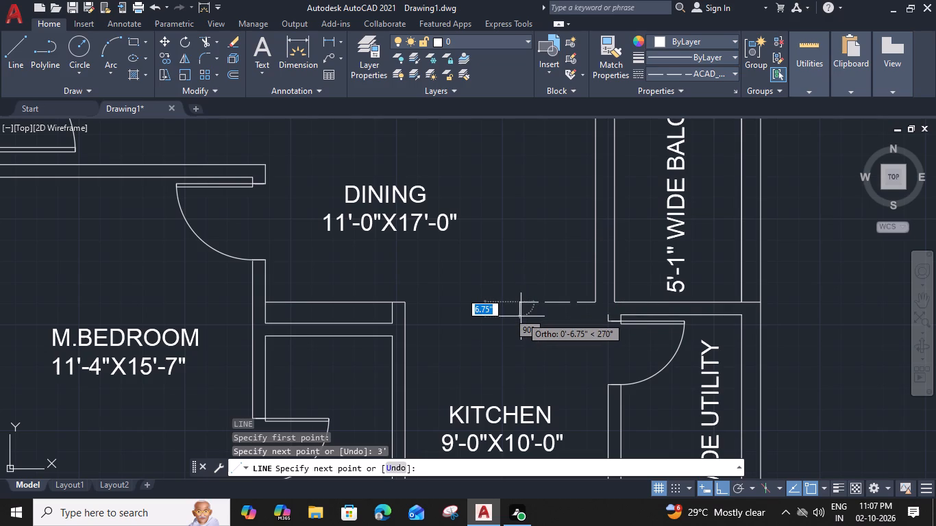
{"action": "key", "text": "6"}
{"action": "key", "text": "shift+quotedbl"}
{"action": "key", "text": "Return"}
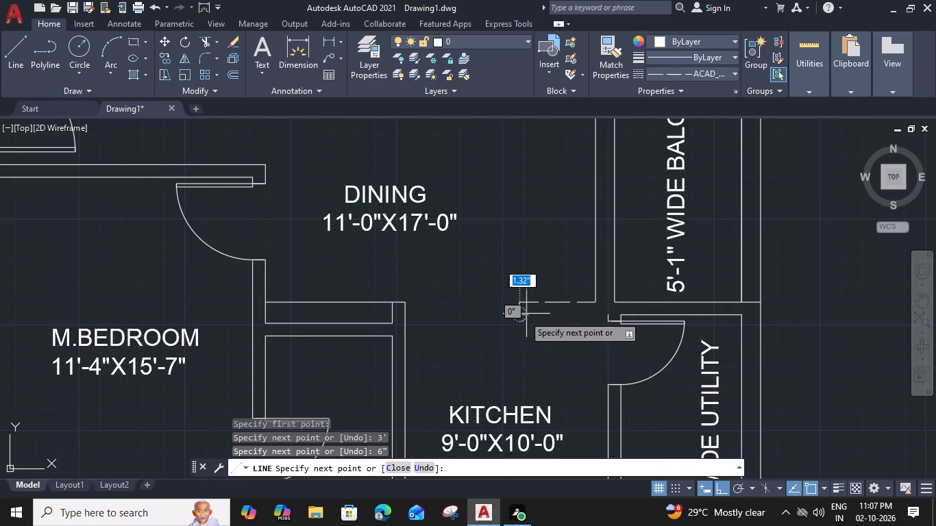
{"action": "left_click", "coordinate": [607, 313]}
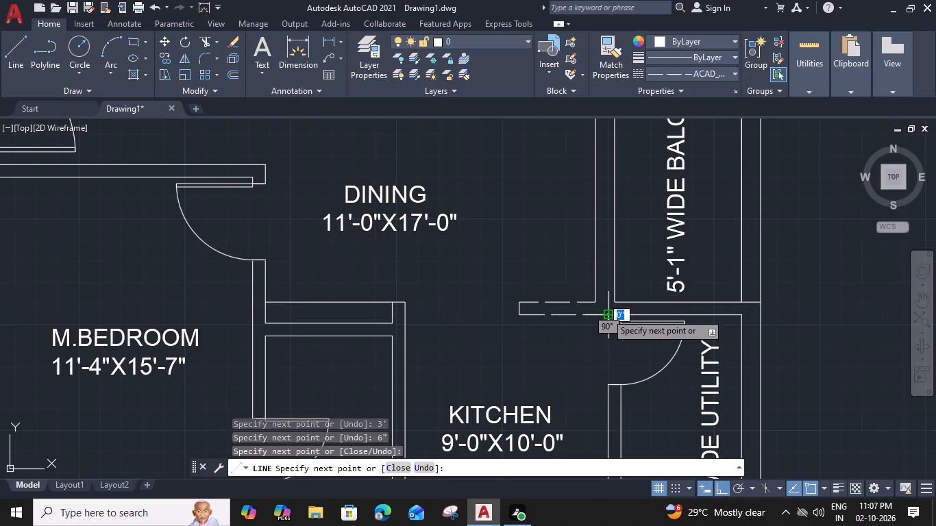
{"action": "key", "text": "Escape"}
Set the linetype of the new stub lines in this unit to ByLayer.
{"action": "left_click_drag", "start_coordinate": [560, 291], "coordinate": [524, 321]}
{"action": "left_click", "coordinate": [495, 346]}
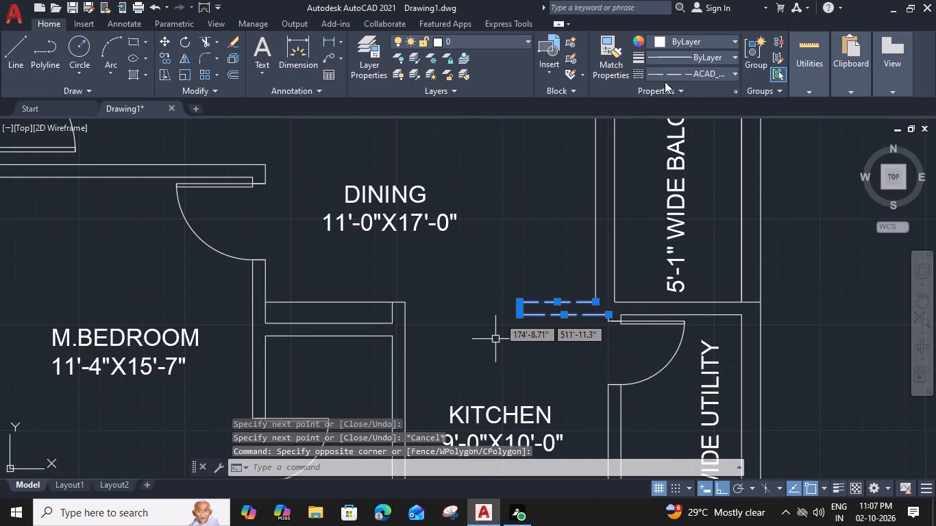
{"action": "left_click", "coordinate": [673, 73]}
{"action": "left_click", "coordinate": [675, 91]}
{"action": "key", "text": "Escape"}
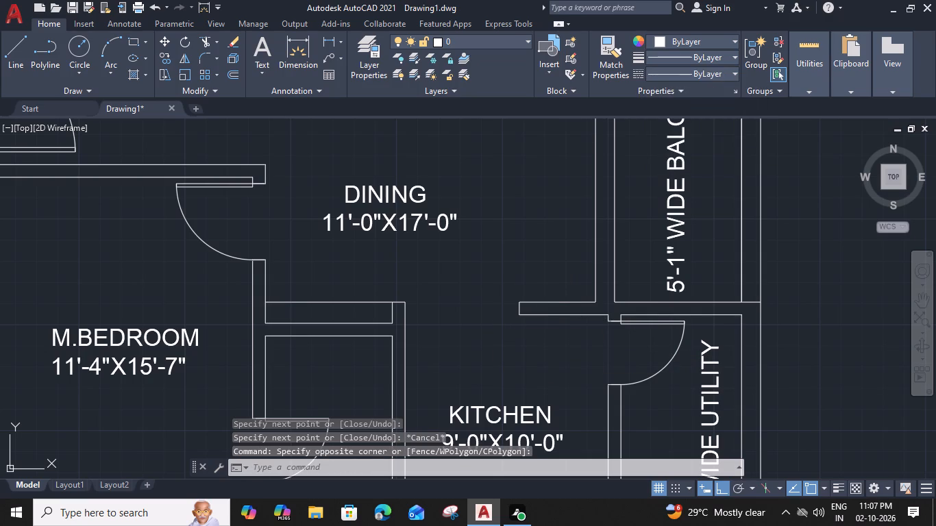
{"action": "scroll", "coordinate": [528, 325], "scroll_direction": "down", "scroll_amount": 2}
{"action": "key", "text": "Escape"}
In the topmost unit, change the balcony label to 5'-6" WIDE BALCONY.
{"action": "middle_click_drag", "start_coordinate": [514, 282], "coordinate": [533, 484]}
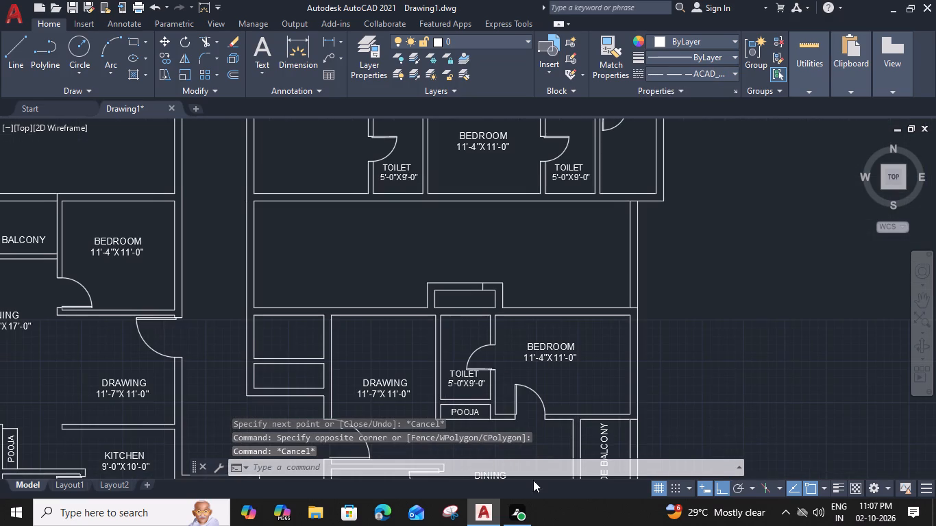
{"action": "middle_click_drag", "start_coordinate": [528, 248], "coordinate": [532, 412]}
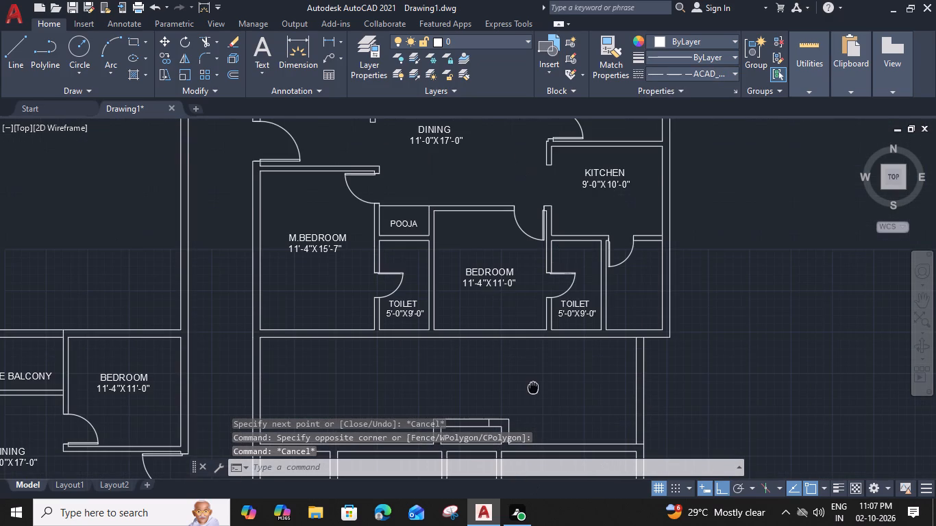
{"action": "key", "text": "Escape"}
{"action": "middle_click_drag", "start_coordinate": [533, 223], "coordinate": [525, 317]}
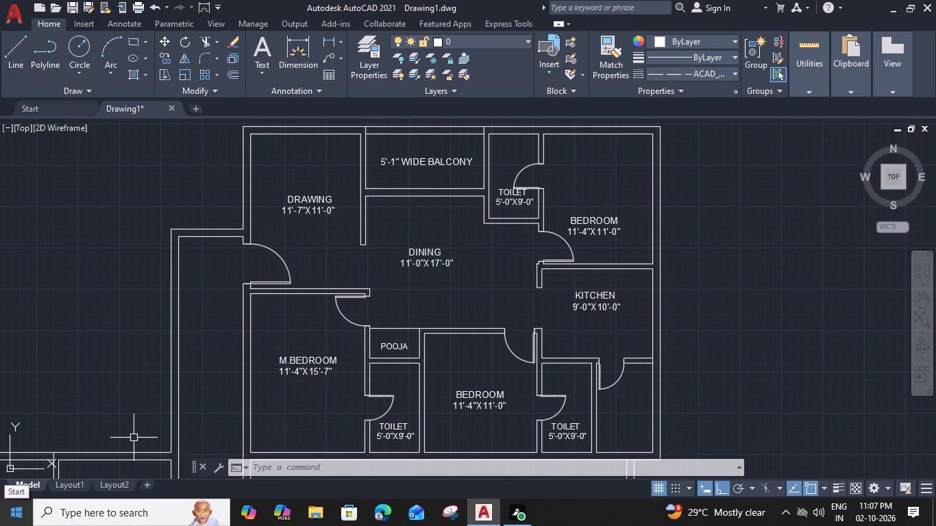
{"action": "right_click_drag", "start_coordinate": [314, 0], "coordinate": [686, 104]}
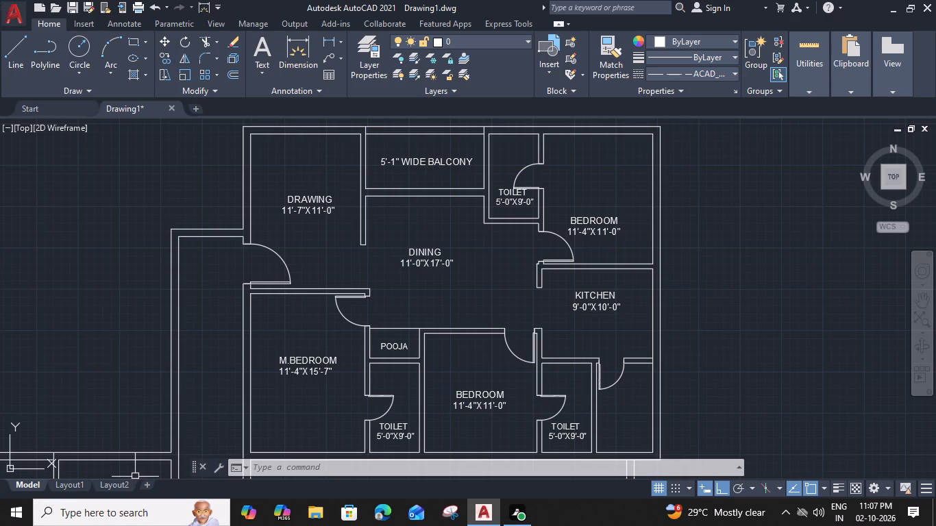
{"action": "middle_click_drag", "start_coordinate": [439, 167], "coordinate": [447, 195]}
{"action": "scroll", "coordinate": [441, 181], "scroll_direction": "up", "scroll_amount": 3}
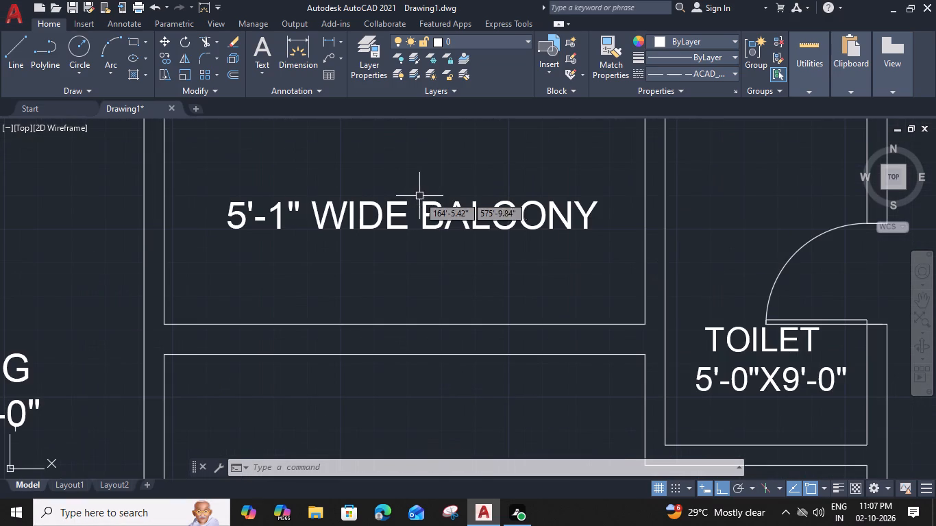
{"action": "double_click", "coordinate": [412, 207]}
{"action": "left_click", "coordinate": [341, 233]}
{"action": "double_click", "coordinate": [341, 222]}
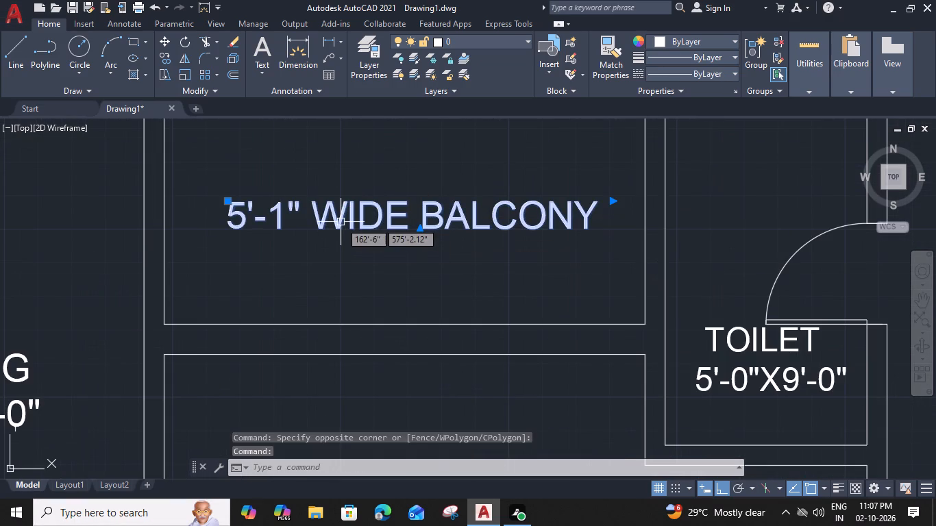
{"action": "left_click_drag", "start_coordinate": [280, 218], "coordinate": [270, 219]}
{"action": "key", "text": "6"}
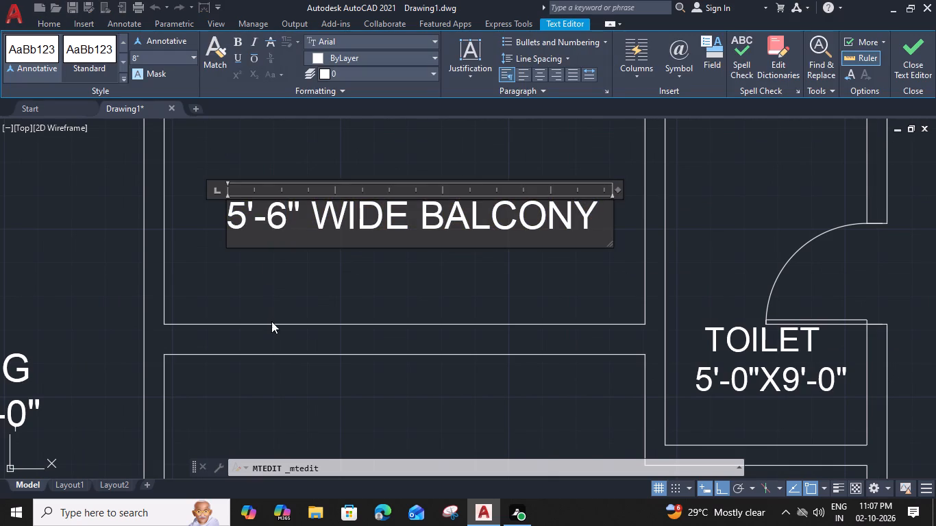
{"action": "left_click", "coordinate": [267, 336]}
Change the topmost unit's drawing room label dimensions to 11'-1"X15'-7".
{"action": "middle_click_drag", "start_coordinate": [46, 343], "coordinate": [50, 347]}
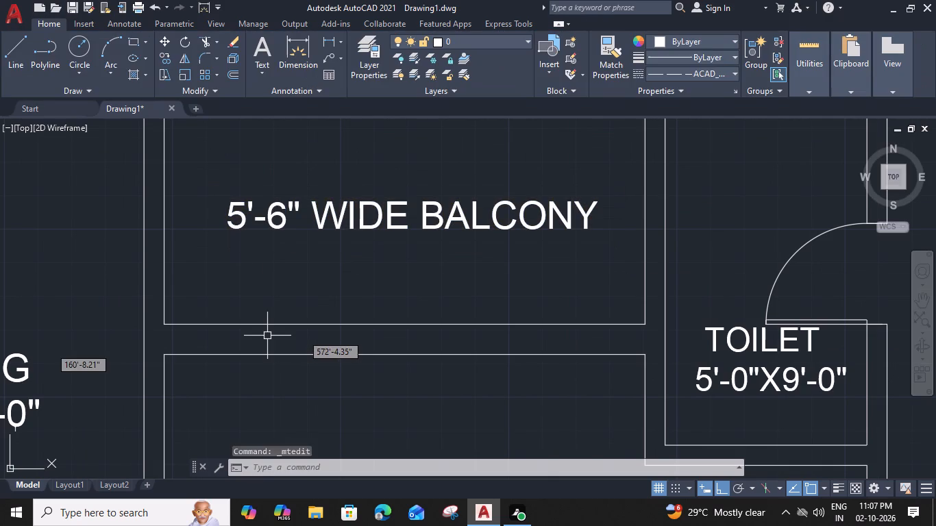
{"action": "middle_click_drag", "start_coordinate": [50, 347], "coordinate": [347, 264]}
{"action": "middle_click_drag", "start_coordinate": [247, 292], "coordinate": [244, 294]}
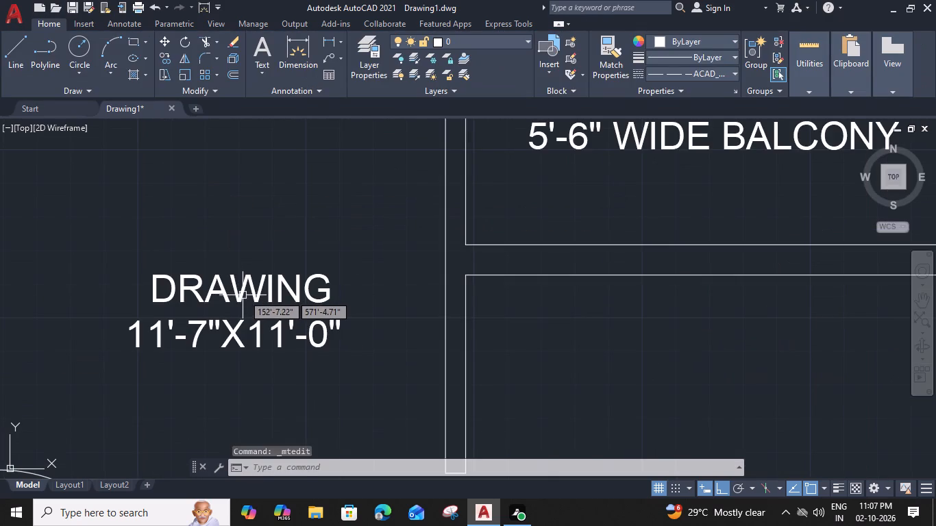
{"action": "middle_click_drag", "start_coordinate": [244, 294], "coordinate": [304, 234]}
{"action": "double_click", "coordinate": [294, 232]}
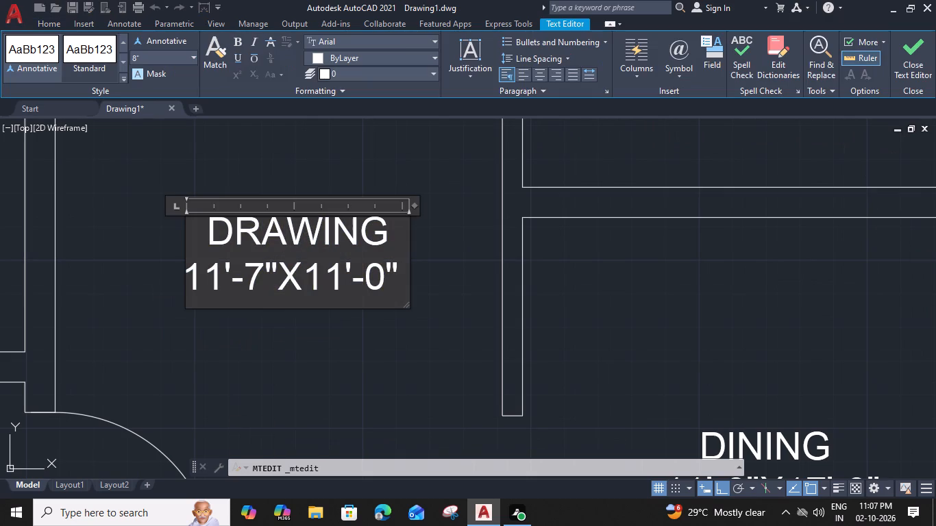
{"action": "left_click_drag", "start_coordinate": [257, 286], "coordinate": [245, 286]}
{"action": "key", "text": "1"}
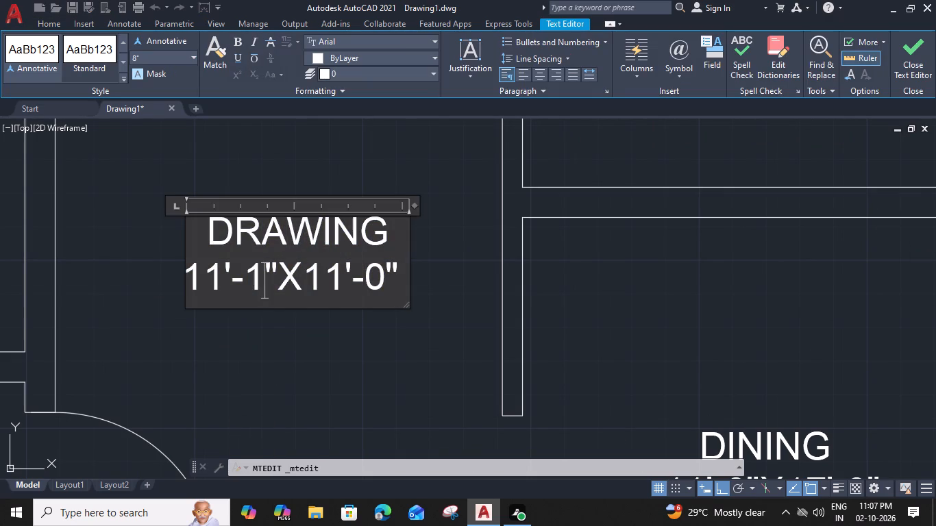
{"action": "left_click_drag", "start_coordinate": [338, 285], "coordinate": [332, 285]}
{"action": "key", "text": "5"}
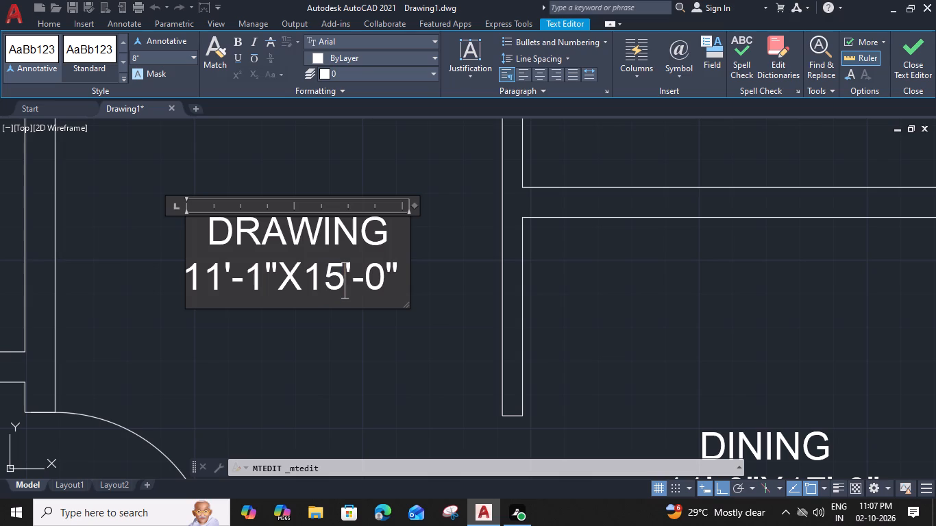
{"action": "left_click_drag", "start_coordinate": [379, 284], "coordinate": [373, 284]}
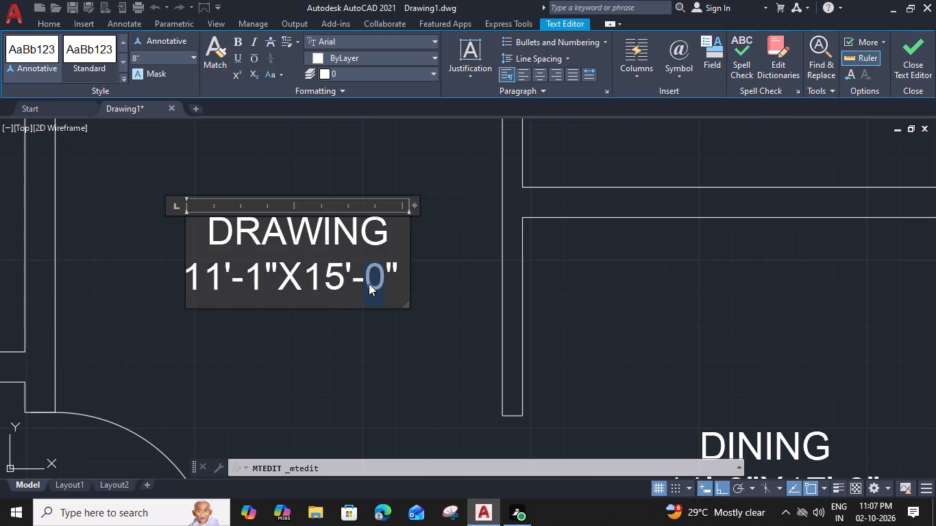
{"action": "key", "text": "7"}
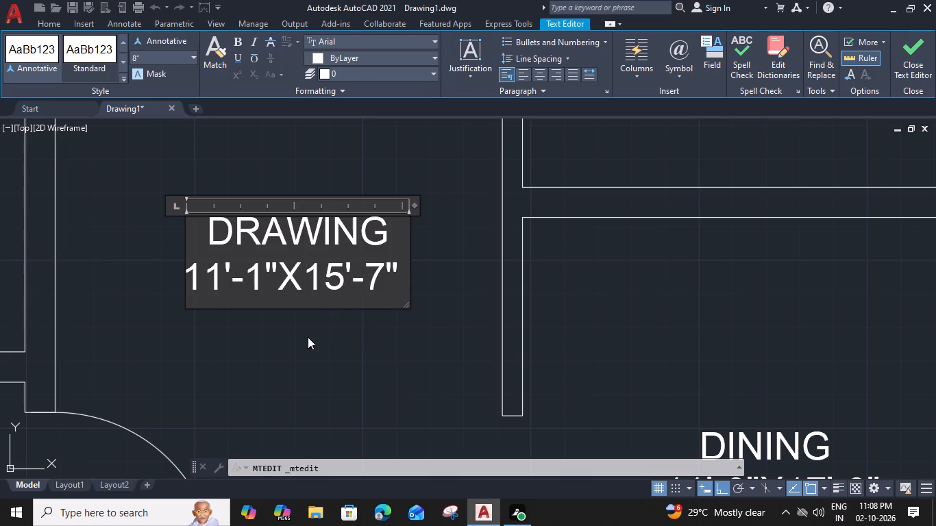
{"action": "left_click", "coordinate": [308, 336]}
{"action": "scroll", "coordinate": [309, 327], "scroll_direction": "down", "scroll_amount": 3}
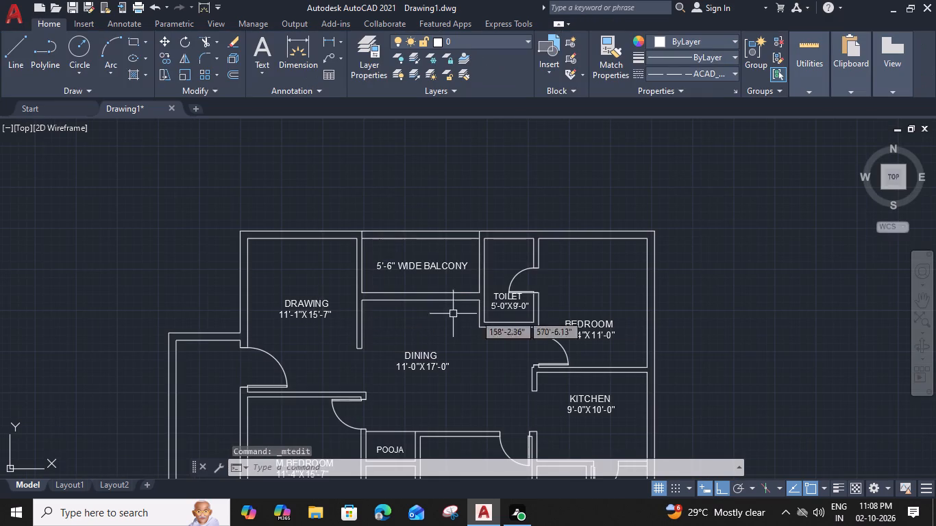
{"action": "middle_click_drag", "start_coordinate": [524, 311], "coordinate": [375, 304]}
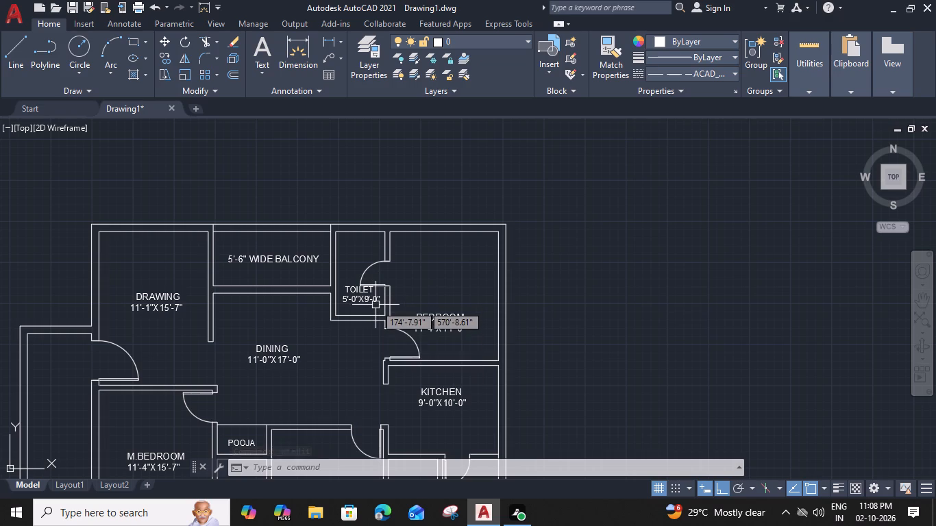
Change the label dimensions of the toilet beside the balcony in the topmost unit to 5'-0"X8'-6".
{"action": "scroll", "coordinate": [376, 305], "scroll_direction": "up", "scroll_amount": 1}
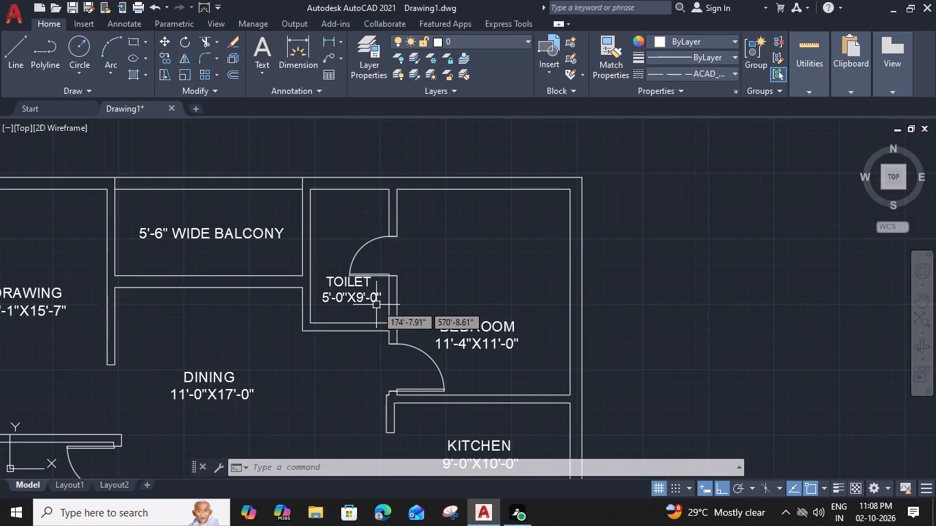
{"action": "scroll", "coordinate": [360, 302], "scroll_direction": "up", "scroll_amount": 1}
{"action": "double_click", "coordinate": [356, 300]}
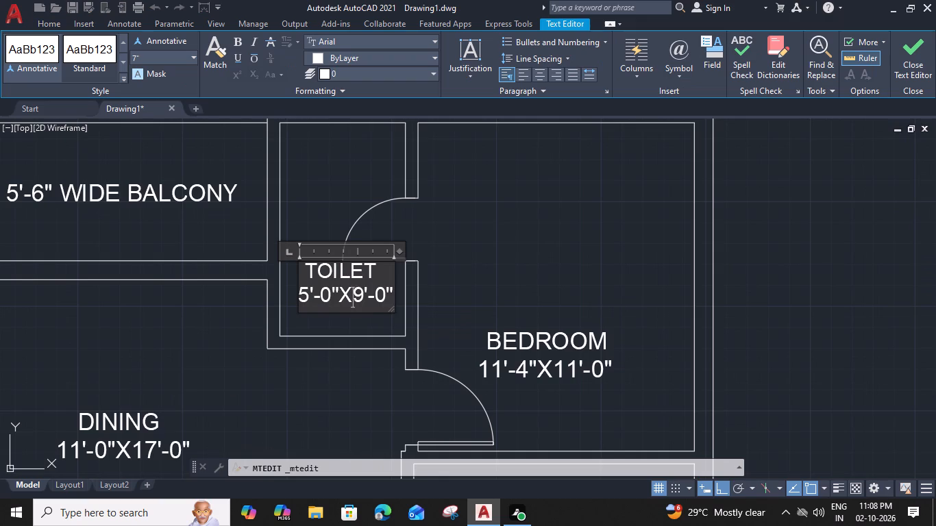
{"action": "type", "text": "M"}
{"action": "key", "text": "space"}
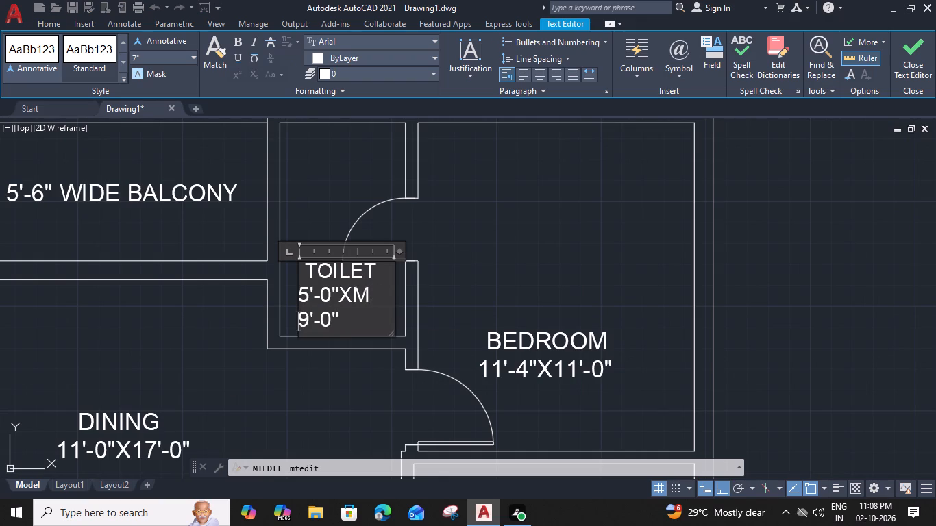
{"action": "key", "text": "BackSpace"}
{"action": "key", "text": "BackSpace"}
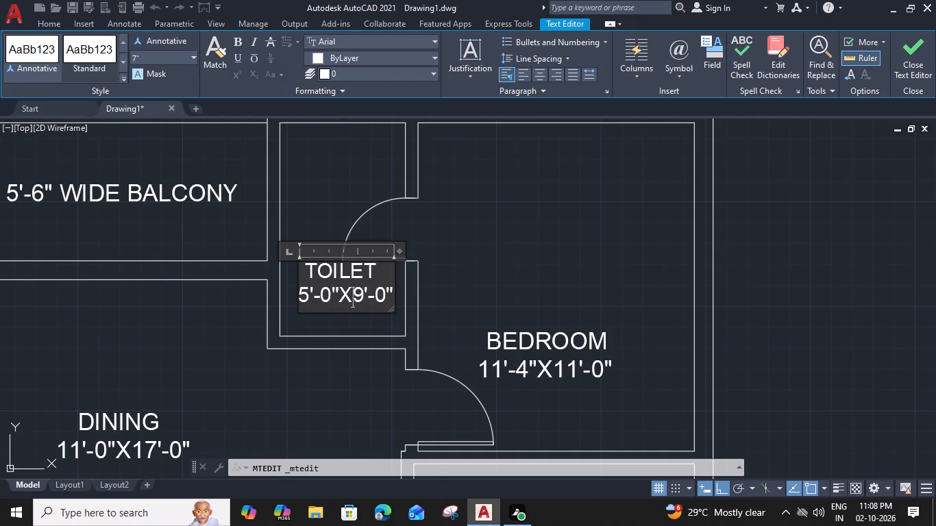
{"action": "scroll", "coordinate": [358, 297], "scroll_direction": "up", "scroll_amount": 1}
{"action": "left_click_drag", "start_coordinate": [367, 297], "coordinate": [360, 297]}
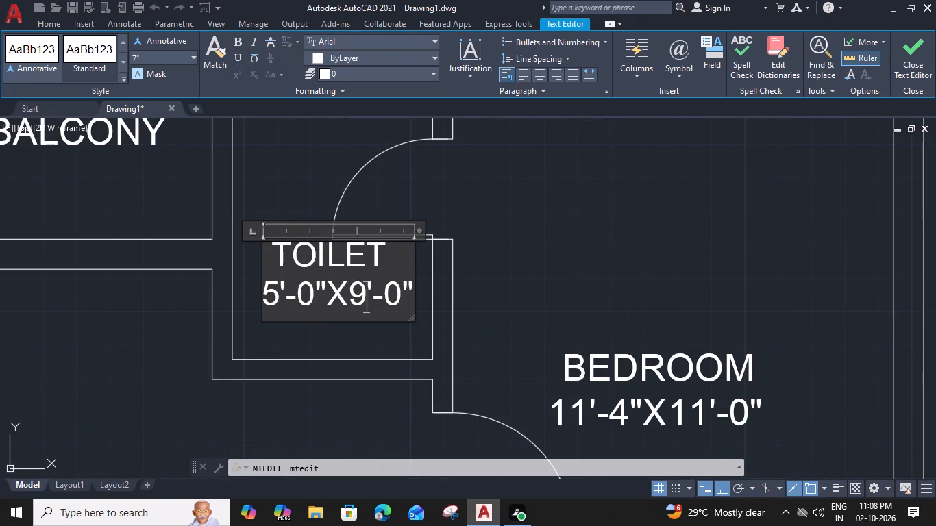
{"action": "left_click_drag", "start_coordinate": [360, 297], "coordinate": [353, 297]}
{"action": "key", "text": "8"}
{"action": "left_click_drag", "start_coordinate": [398, 301], "coordinate": [392, 301]}
{"action": "key", "text": "6"}
{"action": "left_click", "coordinate": [358, 331]}
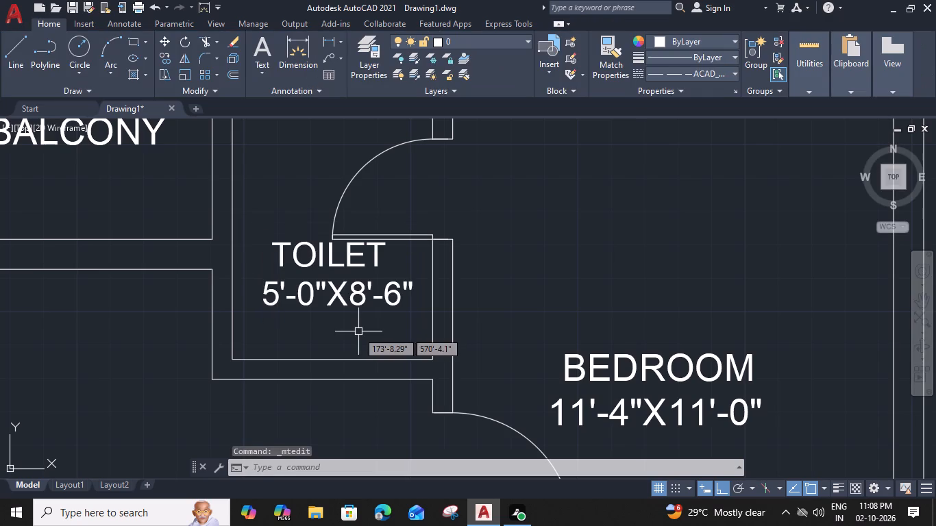
Move that toilet label straight up into the clear space above the toilet's door swing.
{"action": "left_click", "coordinate": [289, 247]}
{"action": "key", "text": "m"}
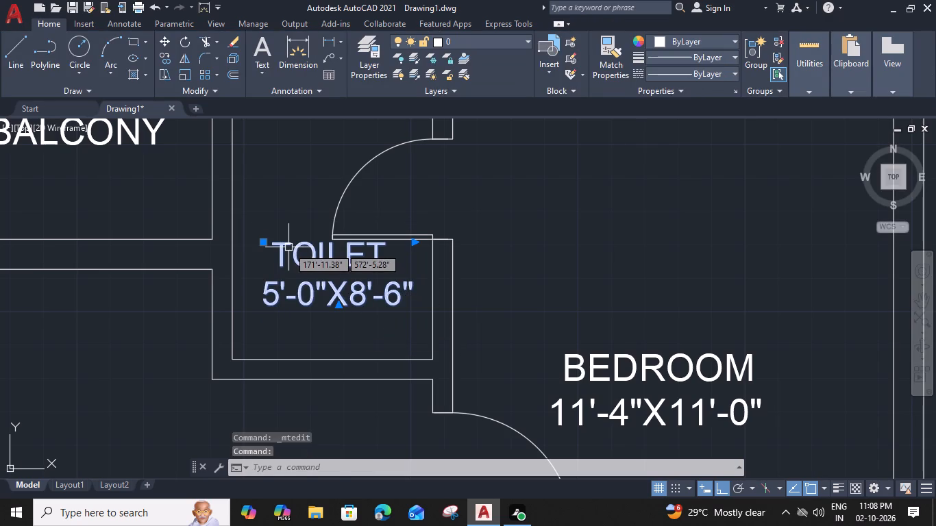
{"action": "key", "text": "space"}
{"action": "left_click", "coordinate": [271, 247]}
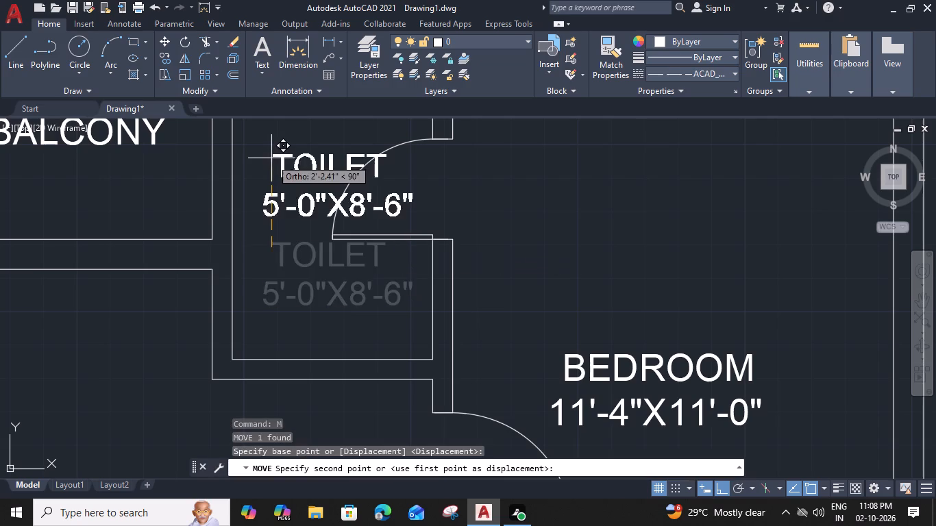
{"action": "middle_click_drag", "start_coordinate": [270, 158], "coordinate": [270, 314]}
{"action": "left_click", "coordinate": [271, 217]}
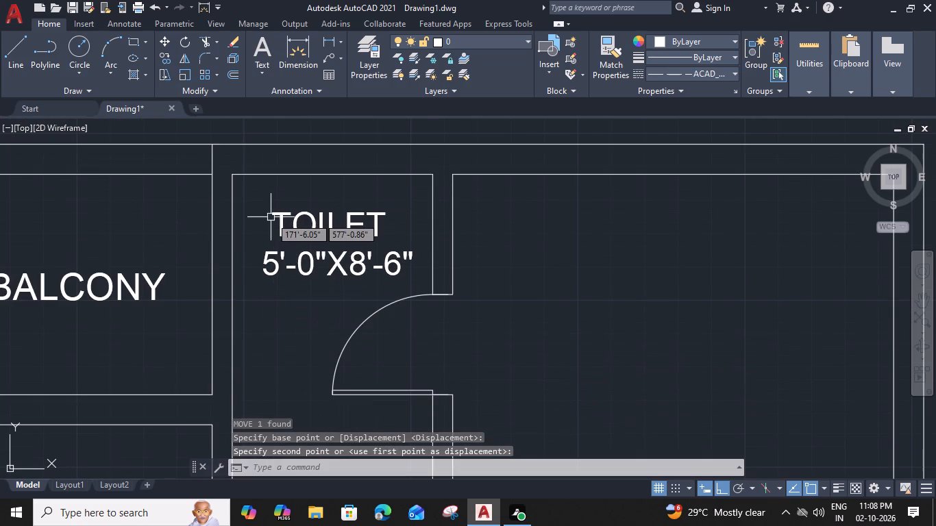
Change the label dimensions of the bedroom next to that toilet to 11'-0"X13'-4".
{"action": "scroll", "coordinate": [437, 282], "scroll_direction": "down", "scroll_amount": 2}
{"action": "middle_click_drag", "start_coordinate": [423, 262], "coordinate": [419, 255]}
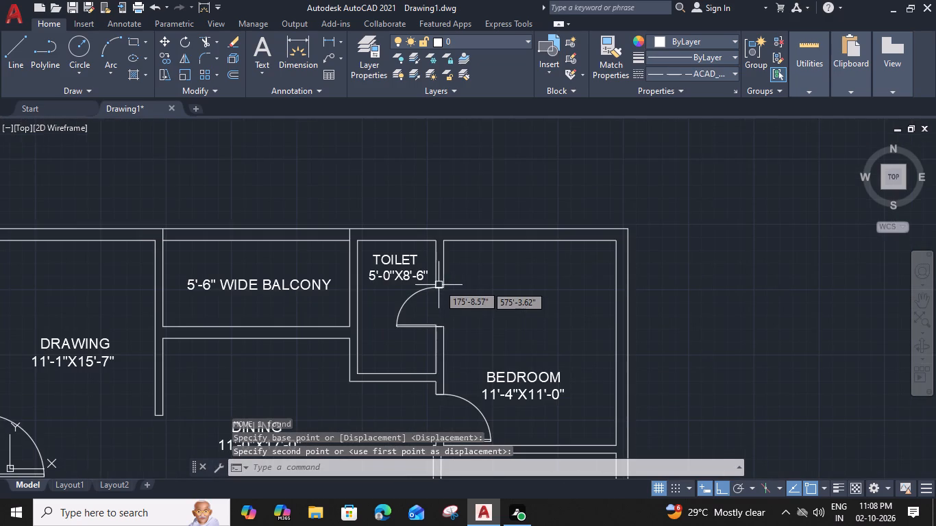
{"action": "middle_click_drag", "start_coordinate": [419, 255], "coordinate": [340, 183]}
{"action": "double_click", "coordinate": [443, 308]}
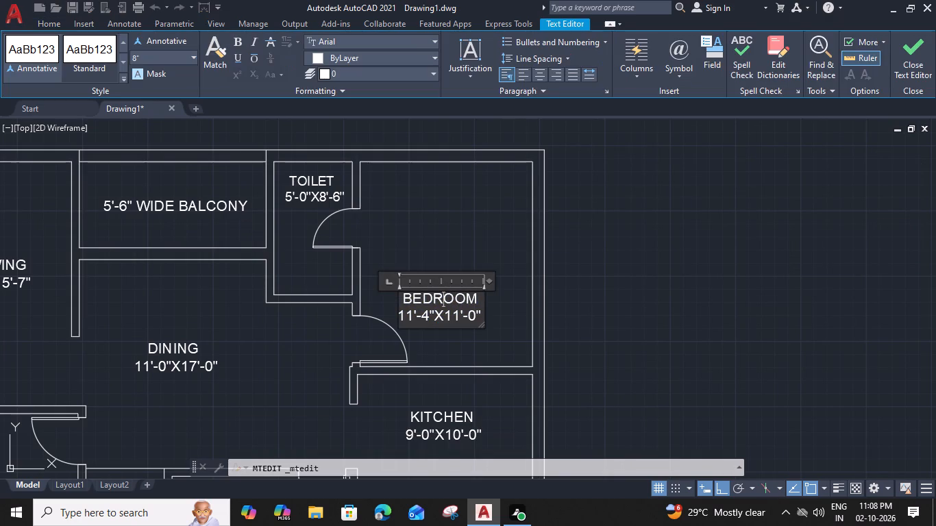
{"action": "scroll", "coordinate": [463, 323], "scroll_direction": "up", "scroll_amount": 1}
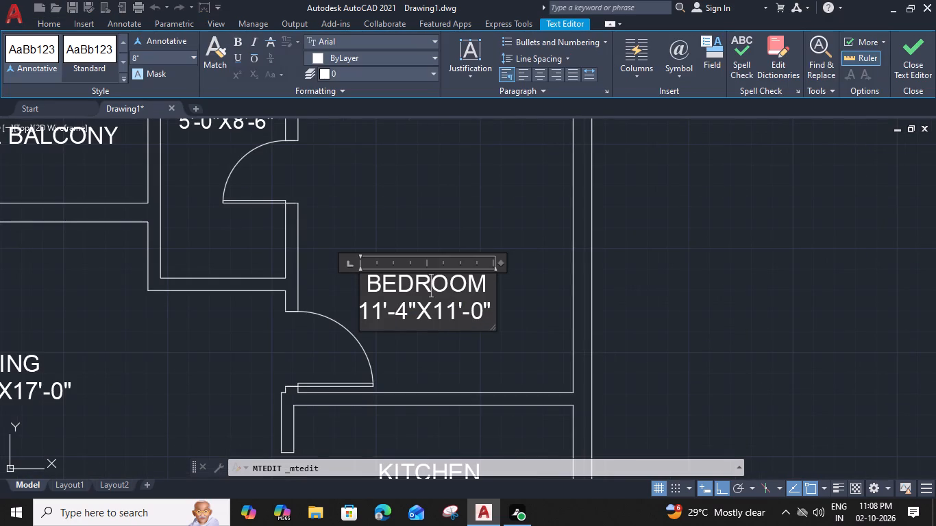
{"action": "left_click_drag", "start_coordinate": [408, 319], "coordinate": [399, 319]}
{"action": "key", "text": "0"}
{"action": "left_click_drag", "start_coordinate": [458, 317], "coordinate": [449, 317]}
{"action": "key", "text": "3"}
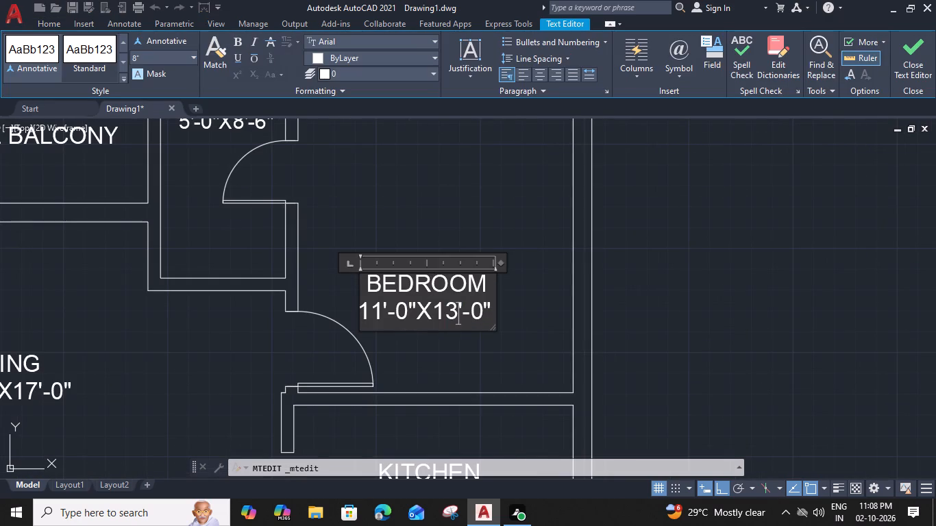
{"action": "left_click_drag", "start_coordinate": [481, 315], "coordinate": [472, 315]}
{"action": "key", "text": "4"}
{"action": "left_click", "coordinate": [467, 356]}
Change the topmost unit's kitchen label dimensions to 11'-0"X9'-0".
{"action": "scroll", "coordinate": [467, 353], "scroll_direction": "down", "scroll_amount": 2}
{"action": "middle_click_drag", "start_coordinate": [464, 353], "coordinate": [468, 218]}
{"action": "double_click", "coordinate": [480, 269]}
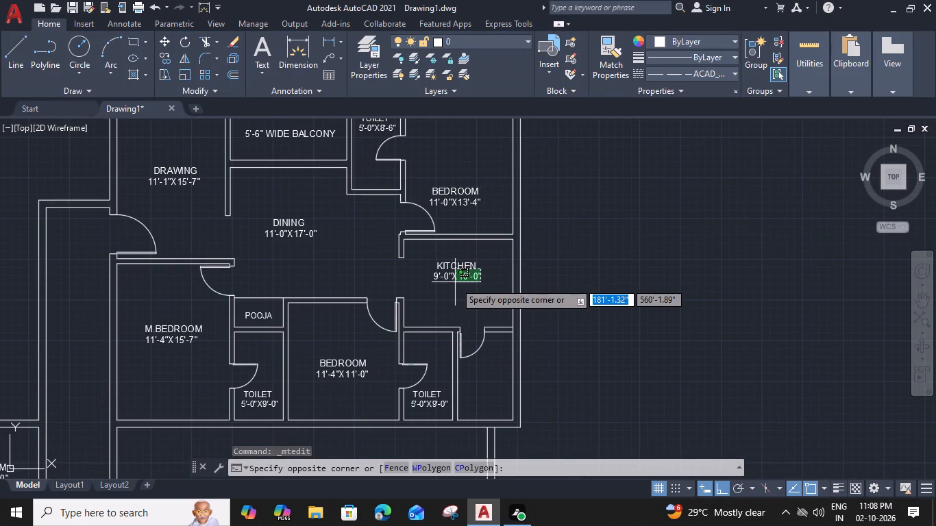
{"action": "left_click", "coordinate": [432, 282]}
{"action": "double_click", "coordinate": [448, 271]}
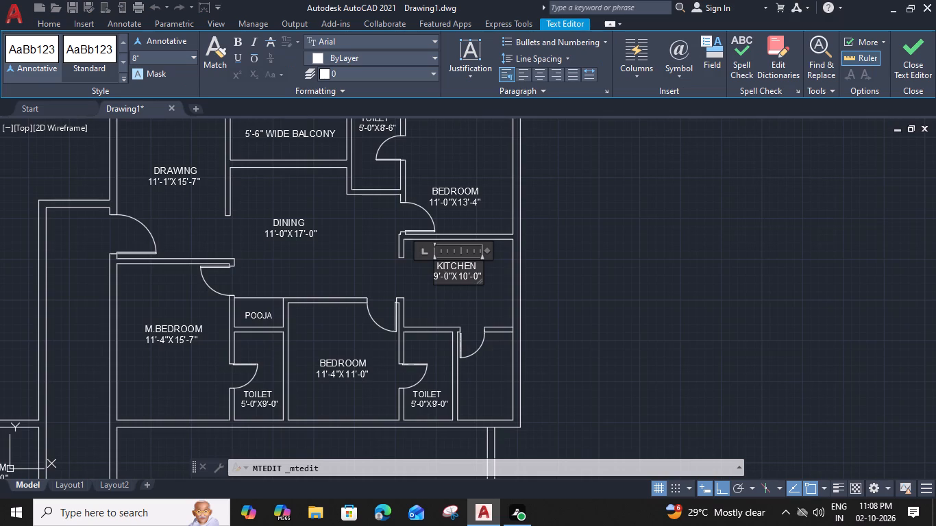
{"action": "scroll", "coordinate": [467, 274], "scroll_direction": "up", "scroll_amount": 1}
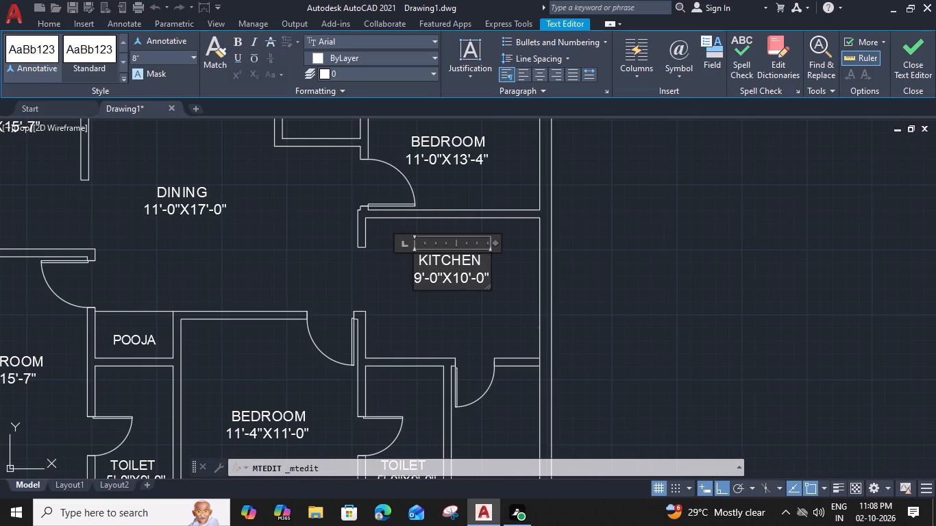
{"action": "left_click_drag", "start_coordinate": [418, 278], "coordinate": [411, 279]}
{"action": "type", "text": "11"}
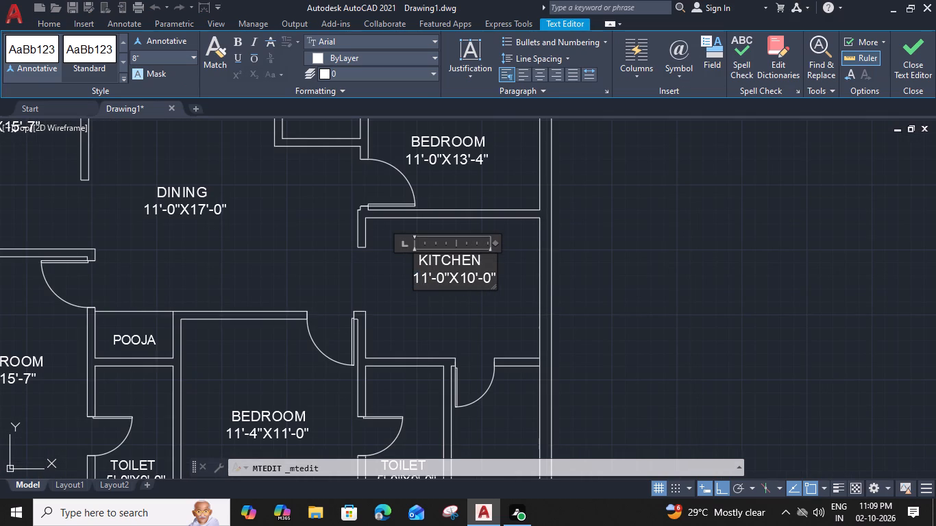
{"action": "left_click_drag", "start_coordinate": [473, 279], "coordinate": [466, 279]}
{"action": "scroll", "coordinate": [471, 276], "scroll_direction": "up", "scroll_amount": 2}
{"action": "left_click", "coordinate": [476, 276]}
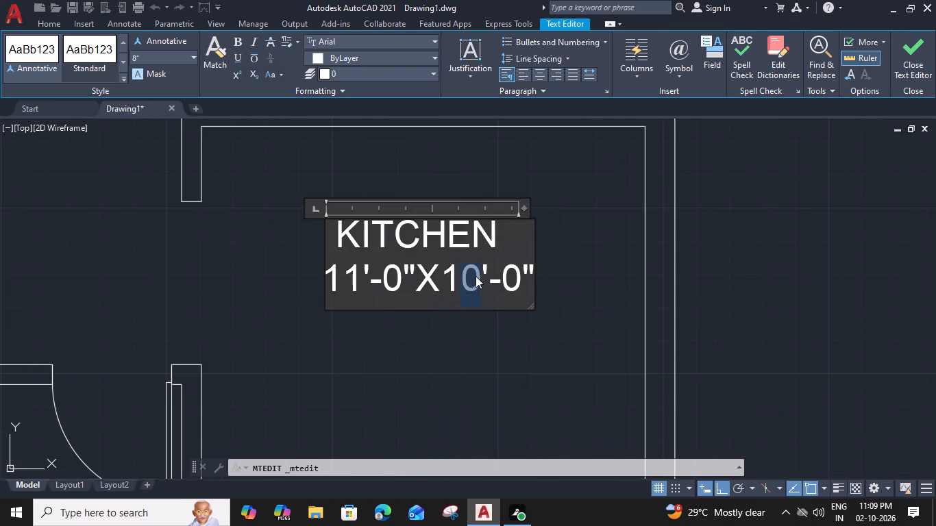
{"action": "left_click_drag", "start_coordinate": [477, 277], "coordinate": [445, 277]}
{"action": "key", "text": "9"}
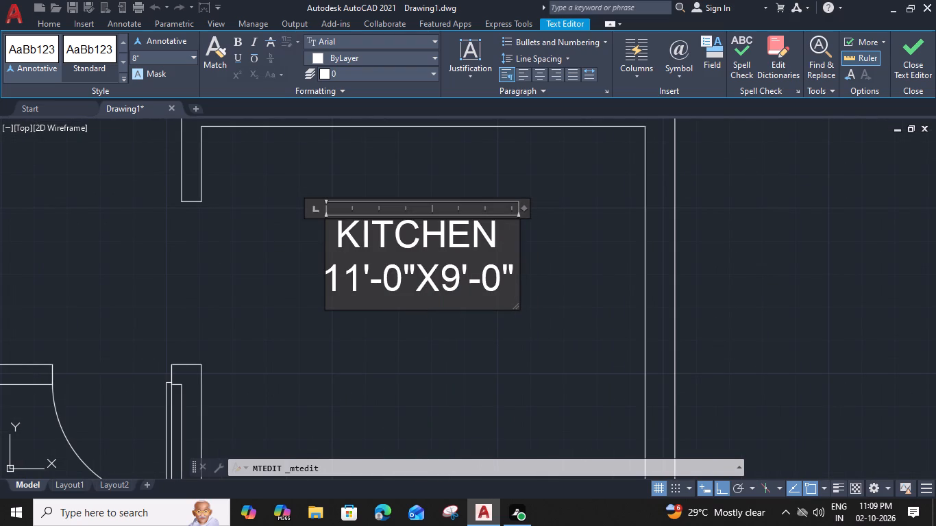
{"action": "left_click", "coordinate": [450, 328]}
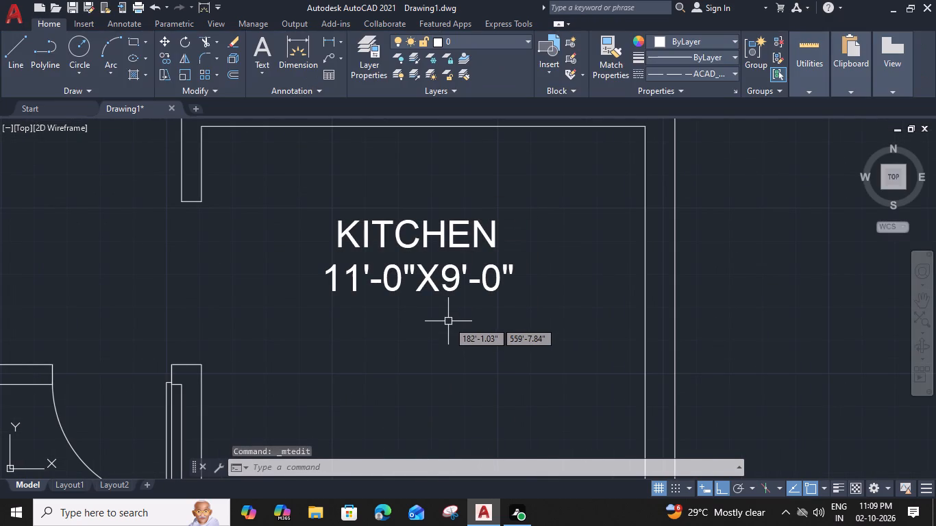
Change the label dimensions of the bedroom between the two lower toilets to 11'-4"X12'-0".
{"action": "scroll", "coordinate": [448, 321], "scroll_direction": "down", "scroll_amount": 3}
{"action": "middle_click_drag", "start_coordinate": [442, 345], "coordinate": [456, 255]}
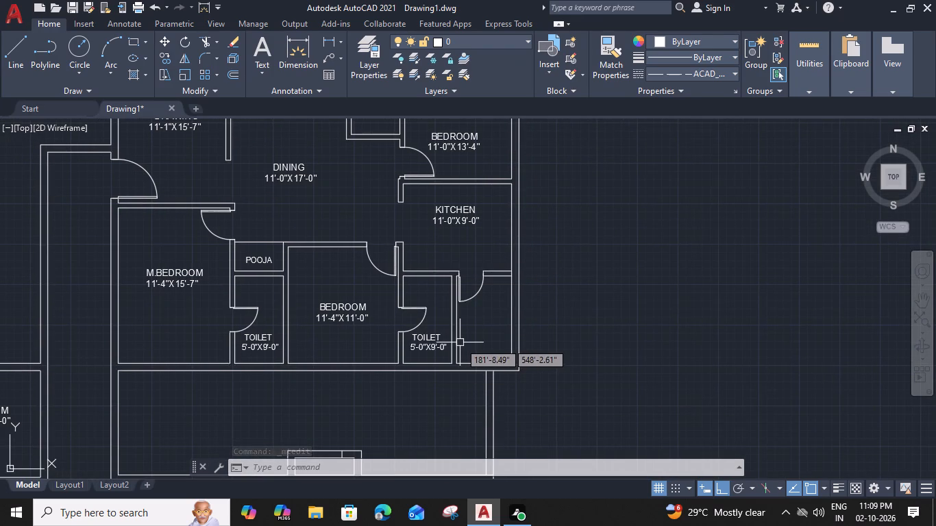
{"action": "double_click", "coordinate": [329, 310]}
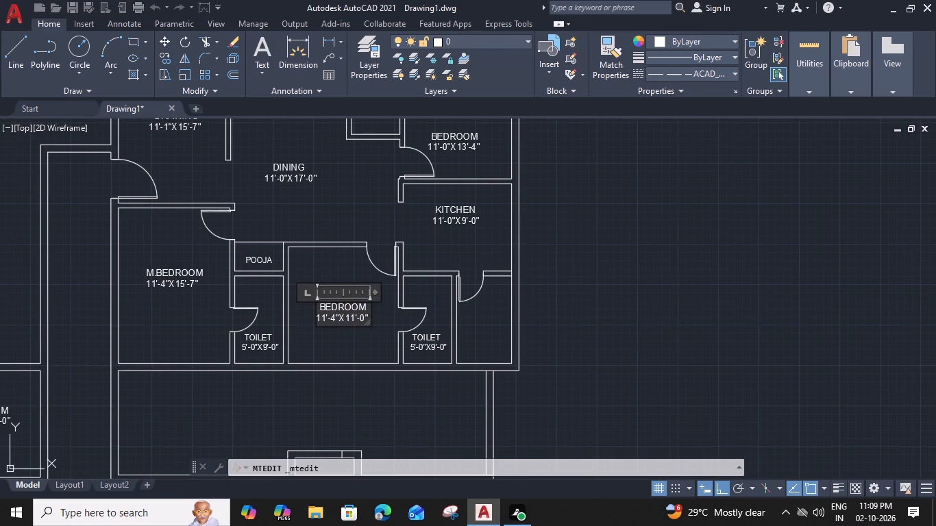
{"action": "scroll", "coordinate": [327, 318], "scroll_direction": "up", "scroll_amount": 1}
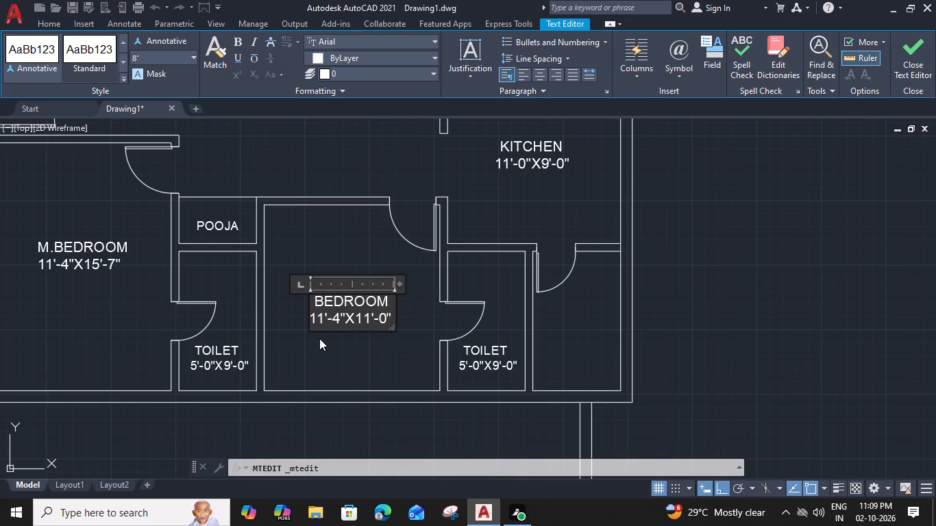
{"action": "left_click", "coordinate": [369, 315]}
{"action": "key", "text": "2"}
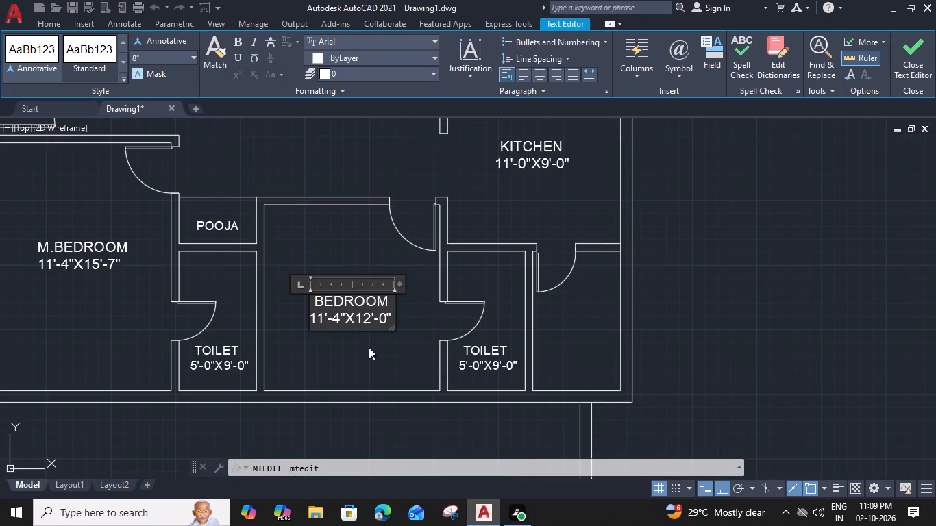
{"action": "left_click", "coordinate": [369, 347]}
Change the topmost unit's master bedroom label dimensions to 11'-6"X16'-0".
{"action": "middle_click_drag", "start_coordinate": [267, 345], "coordinate": [412, 338]}
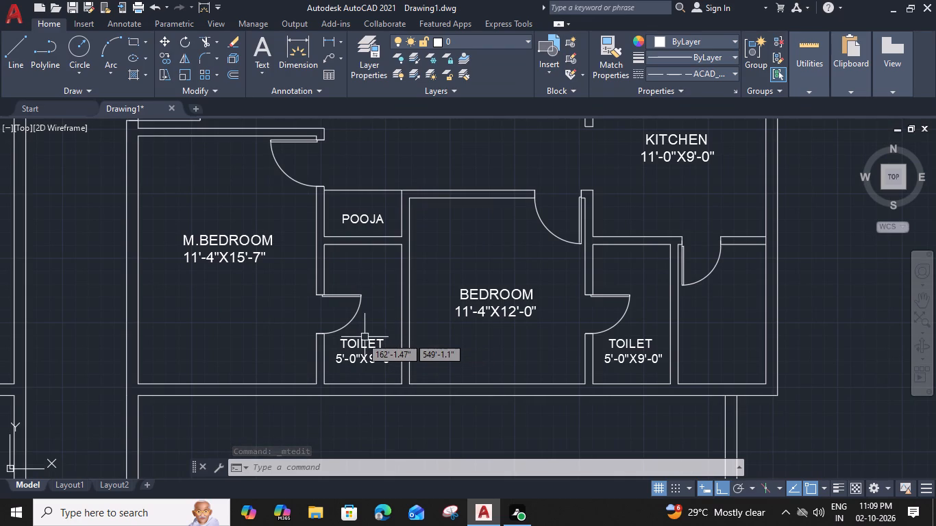
{"action": "left_click", "coordinate": [238, 253]}
{"action": "double_click", "coordinate": [239, 235]}
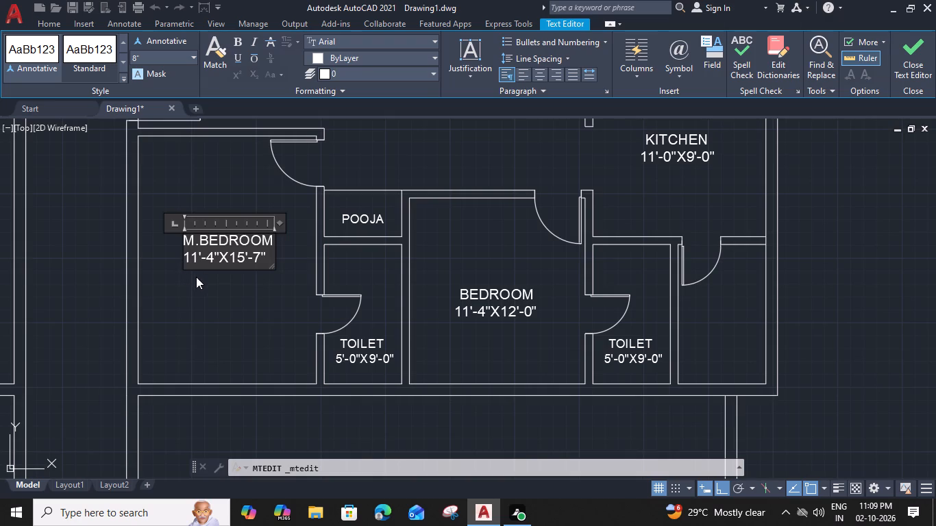
{"action": "middle_click_drag", "start_coordinate": [197, 278], "coordinate": [251, 283]}
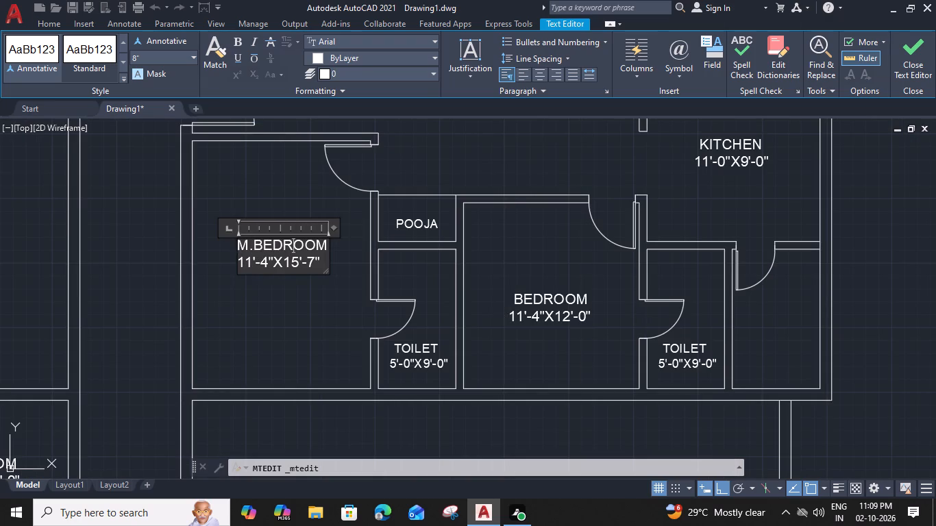
{"action": "scroll", "coordinate": [276, 247], "scroll_direction": "up", "scroll_amount": 2}
{"action": "left_click_drag", "start_coordinate": [328, 275], "coordinate": [318, 275]}
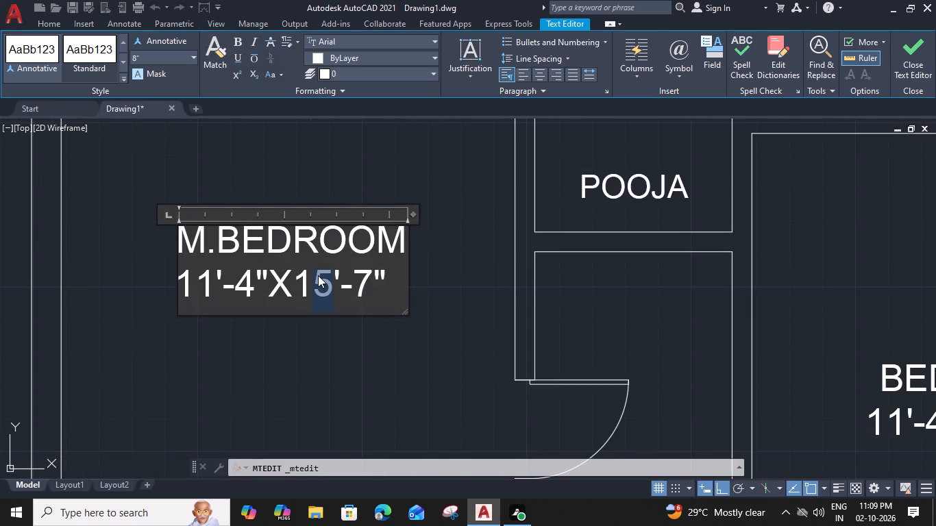
{"action": "key", "text": "6"}
{"action": "left_click_drag", "start_coordinate": [370, 286], "coordinate": [361, 286]}
{"action": "key", "text": "0"}
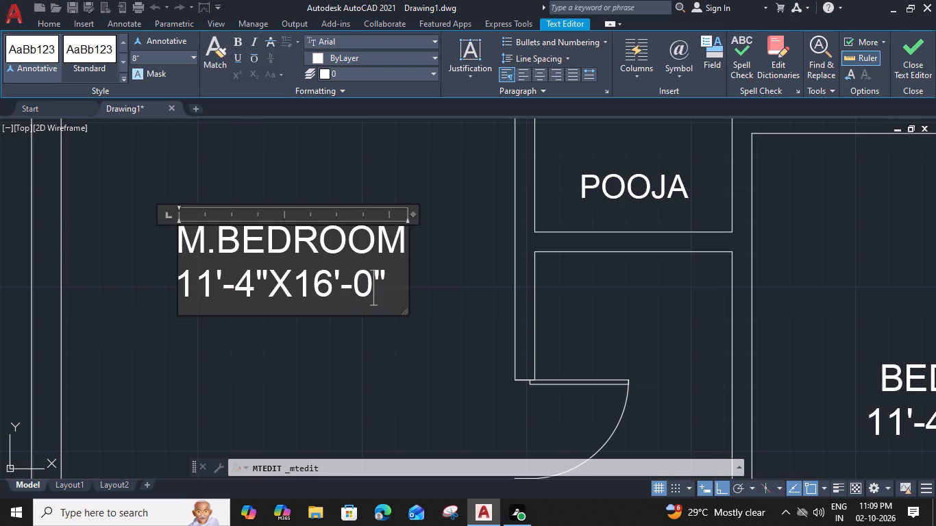
{"action": "left_click_drag", "start_coordinate": [251, 299], "coordinate": [242, 299]}
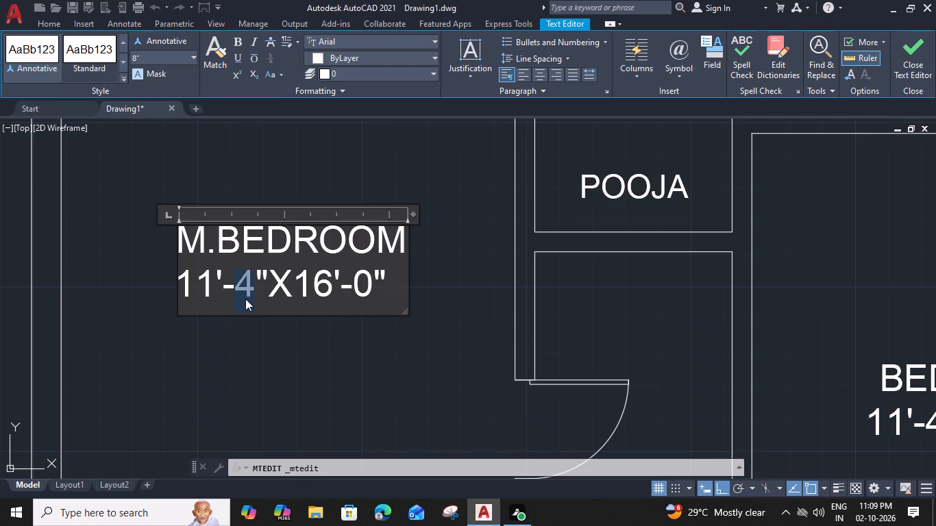
{"action": "key", "text": "6"}
{"action": "left_click", "coordinate": [257, 335]}
{"action": "scroll", "coordinate": [257, 330], "scroll_direction": "down", "scroll_amount": 3}
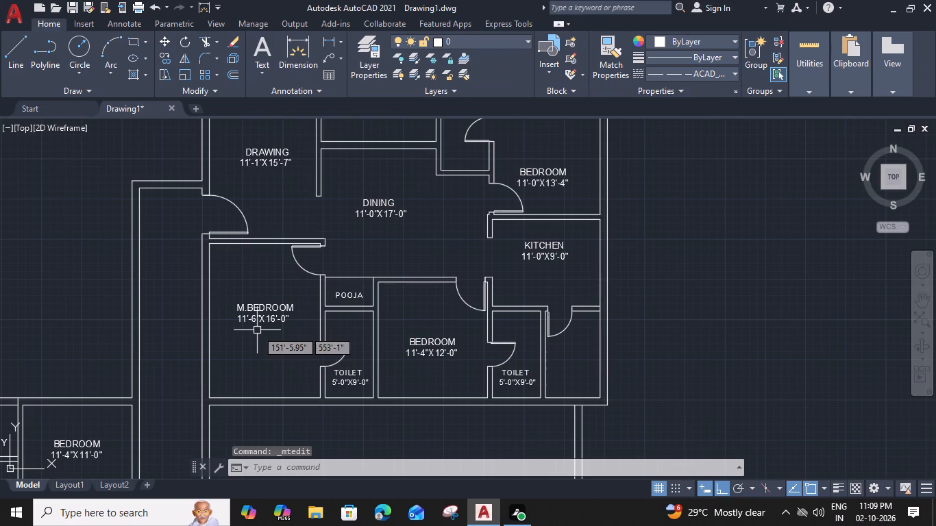
Copy the vertical wide-utility label from the unit below into the topmost unit's empty room below the kitchen.
{"action": "middle_click_drag", "start_coordinate": [108, 370], "coordinate": [140, 202]}
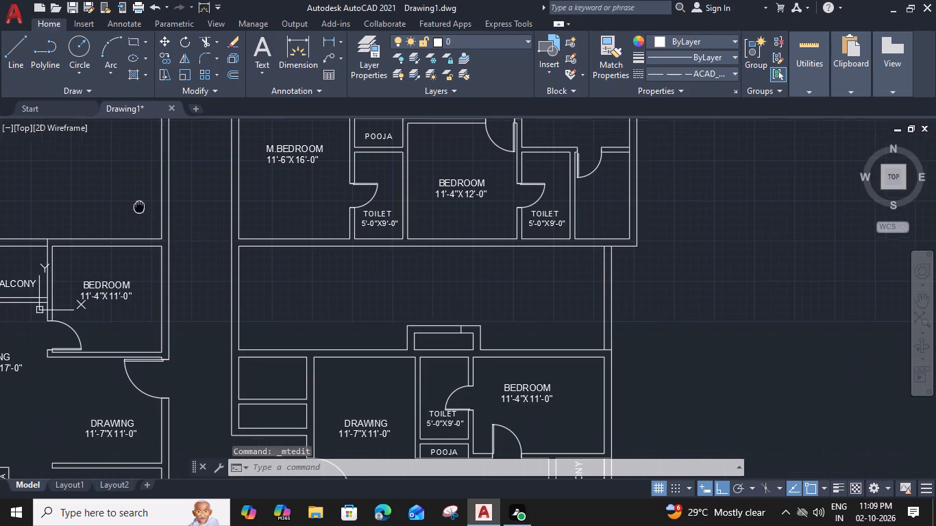
{"action": "middle_click_drag", "start_coordinate": [140, 202], "coordinate": [143, 192]}
{"action": "middle_click_drag", "start_coordinate": [205, 365], "coordinate": [129, 148]}
{"action": "left_click", "coordinate": [518, 389]}
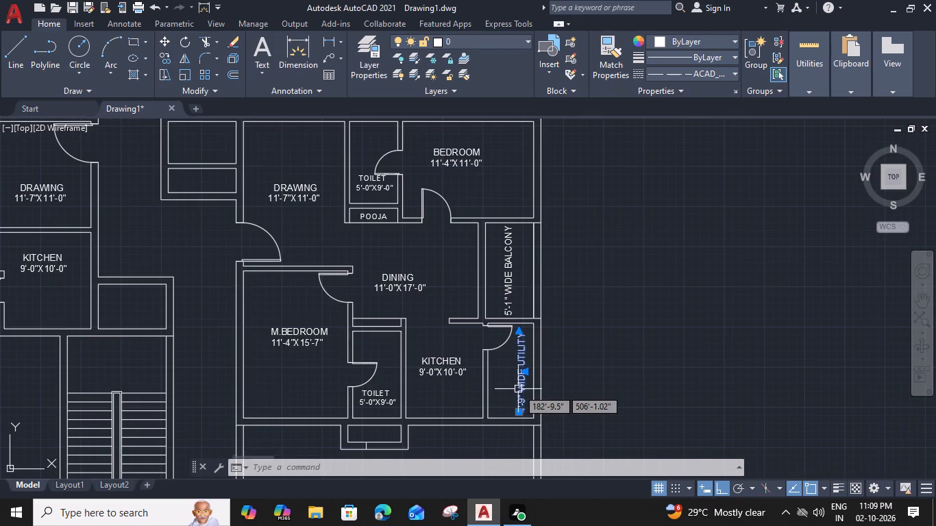
{"action": "key", "text": "c"}
{"action": "type", "text": "O"}
{"action": "key", "text": "space"}
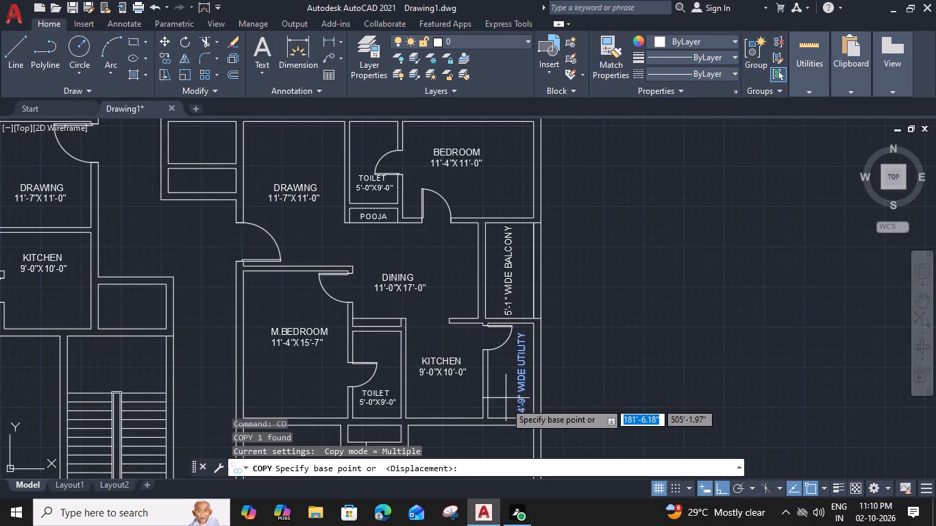
{"action": "left_click", "coordinate": [508, 417]}
{"action": "scroll", "coordinate": [510, 379], "scroll_direction": "down", "scroll_amount": 2}
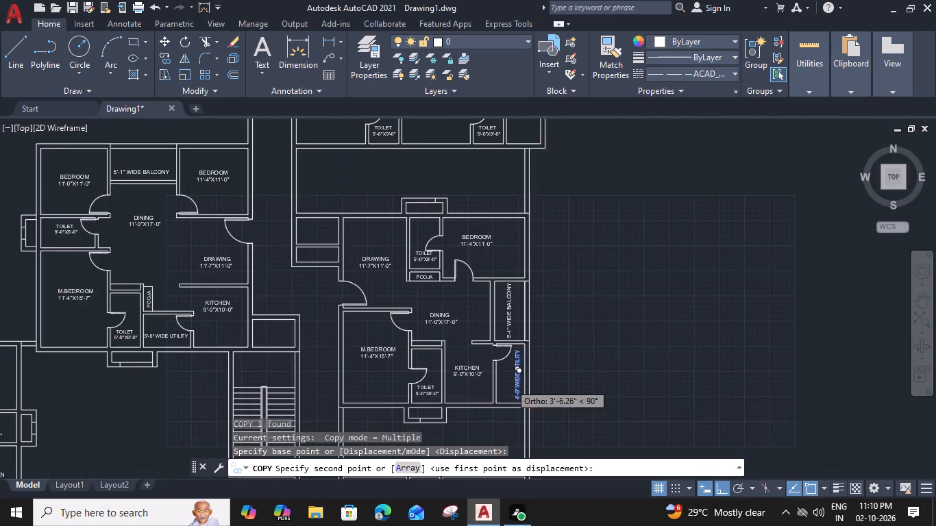
{"action": "scroll", "coordinate": [521, 216], "scroll_direction": "up", "scroll_amount": 3}
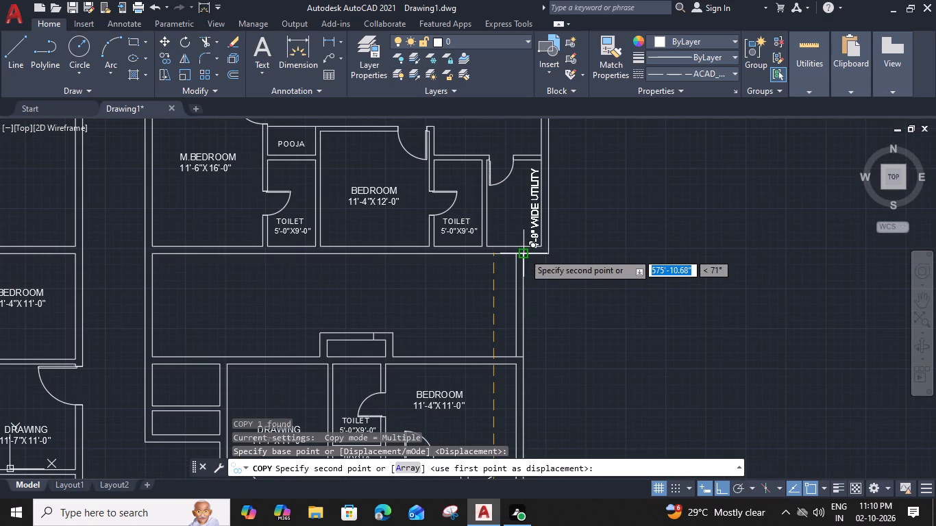
{"action": "left_click", "coordinate": [515, 245]}
{"action": "key", "text": "Escape"}
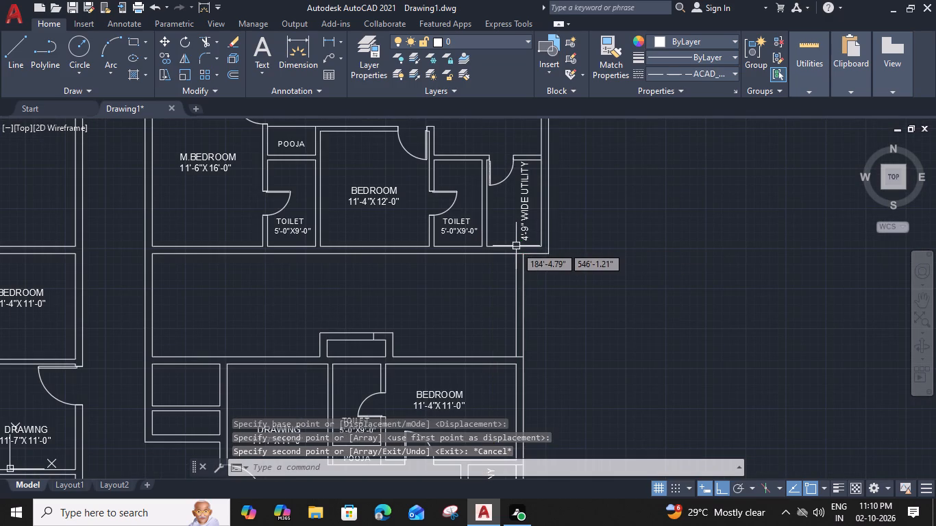
Change the copied utility label's width so it reads 5'-8" WIDE UTILITY.
{"action": "middle_click_drag", "start_coordinate": [579, 212], "coordinate": [561, 214]}
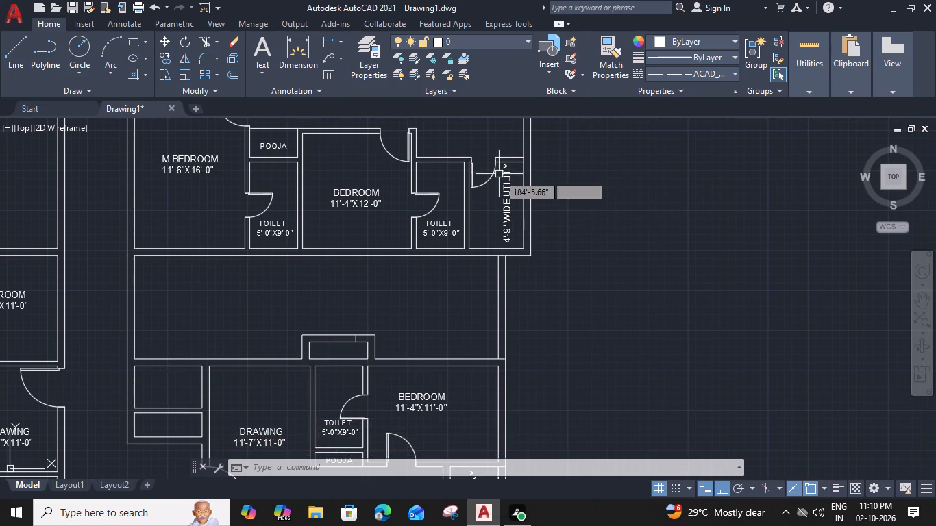
{"action": "double_click", "coordinate": [509, 205]}
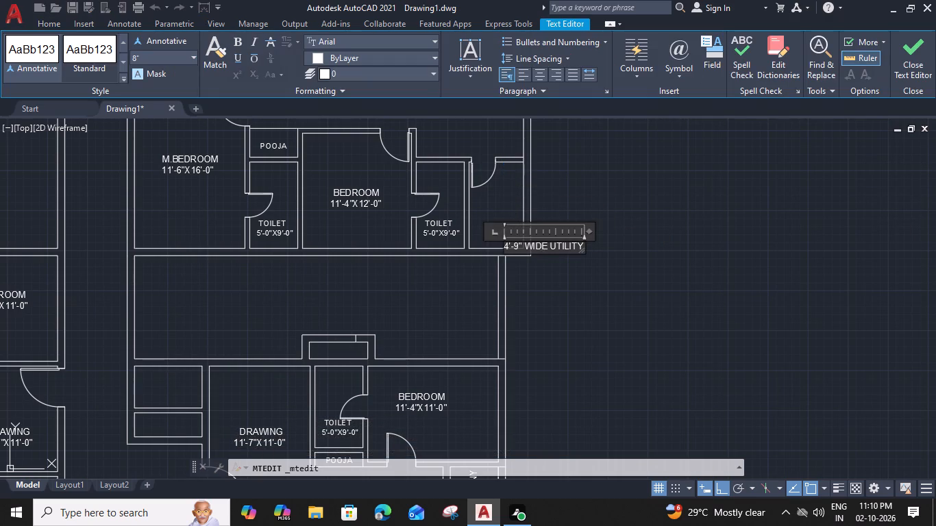
{"action": "scroll", "coordinate": [524, 244], "scroll_direction": "up", "scroll_amount": 3}
{"action": "left_click_drag", "start_coordinate": [462, 255], "coordinate": [447, 256]}
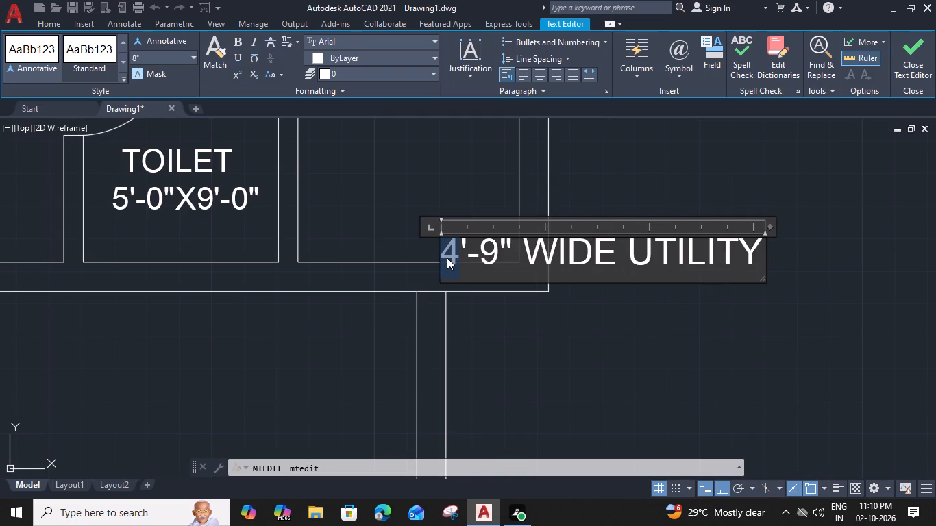
{"action": "key", "text": "5"}
{"action": "left_click_drag", "start_coordinate": [491, 258], "coordinate": [482, 255]}
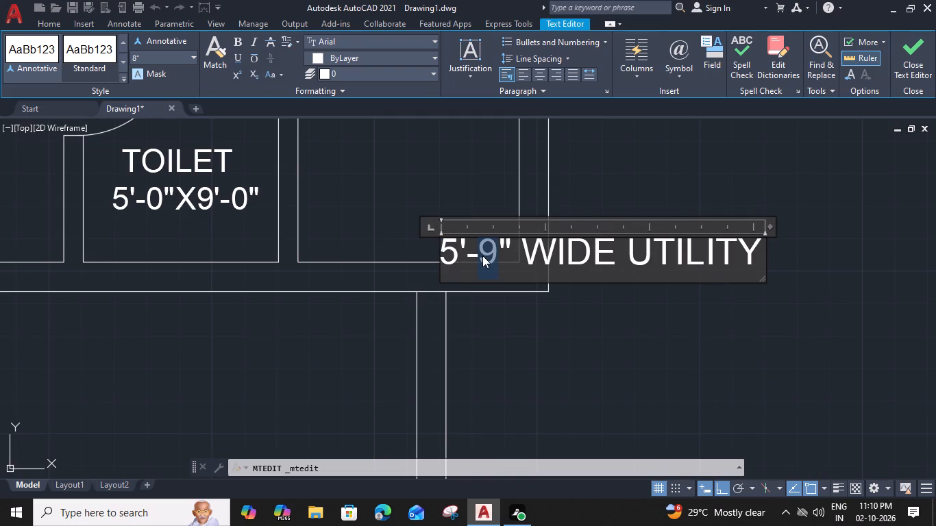
{"action": "key", "text": "8"}
{"action": "left_click", "coordinate": [492, 316]}
{"action": "scroll", "coordinate": [492, 316], "scroll_direction": "down", "scroll_amount": 4}
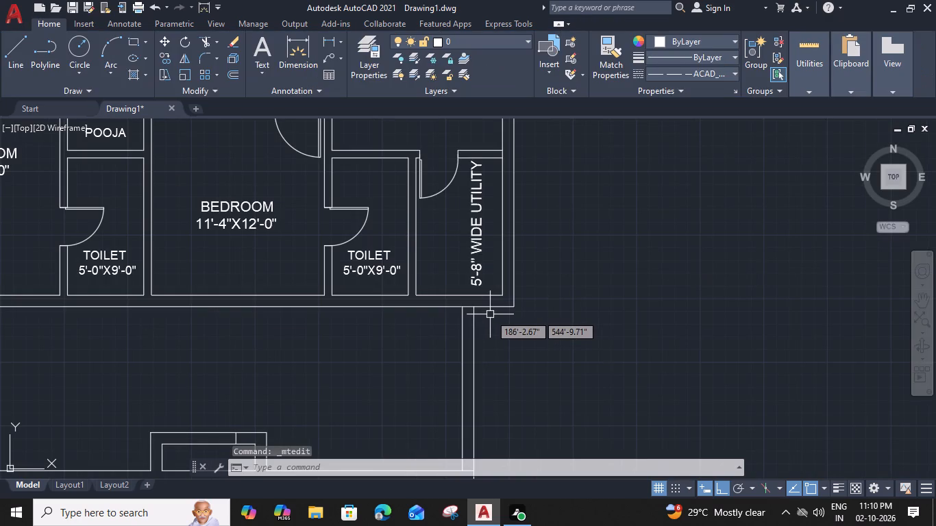
Open the topmost unit's dining room label for editing.
{"action": "scroll", "coordinate": [490, 322], "scroll_direction": "down", "scroll_amount": 2}
{"action": "middle_click_drag", "start_coordinate": [412, 336], "coordinate": [419, 346]}
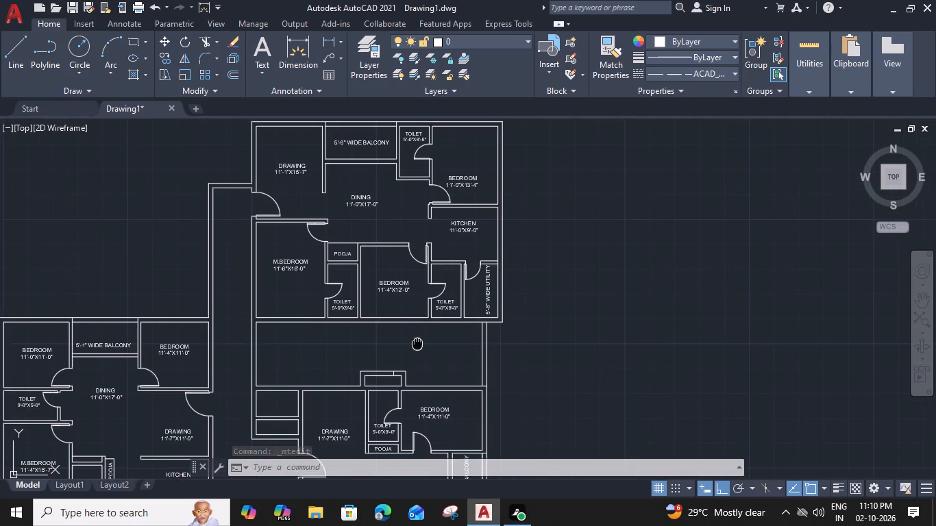
{"action": "middle_click_drag", "start_coordinate": [419, 346], "coordinate": [448, 357]}
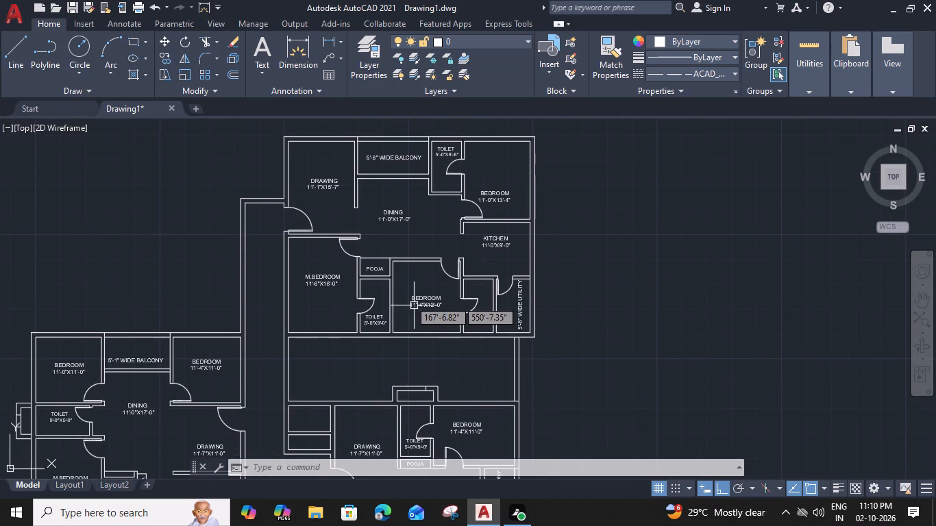
{"action": "double_click", "coordinate": [397, 215]}
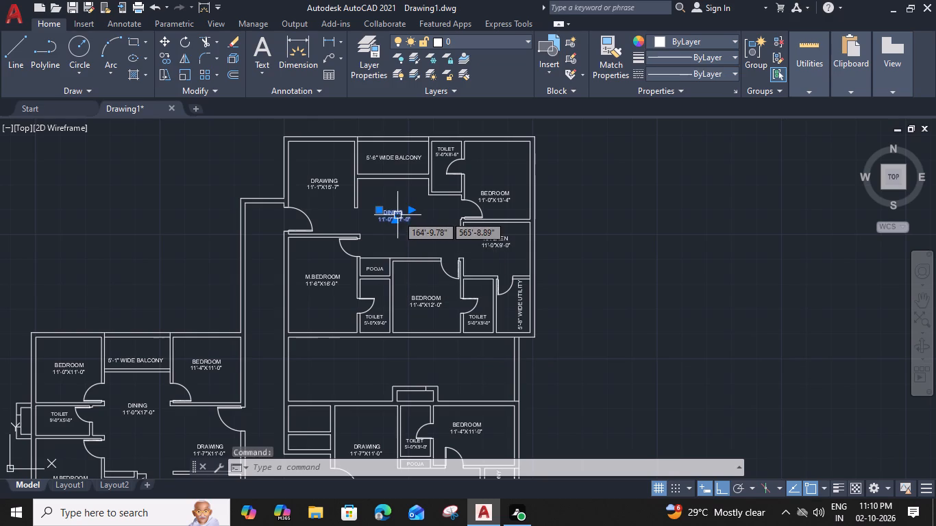
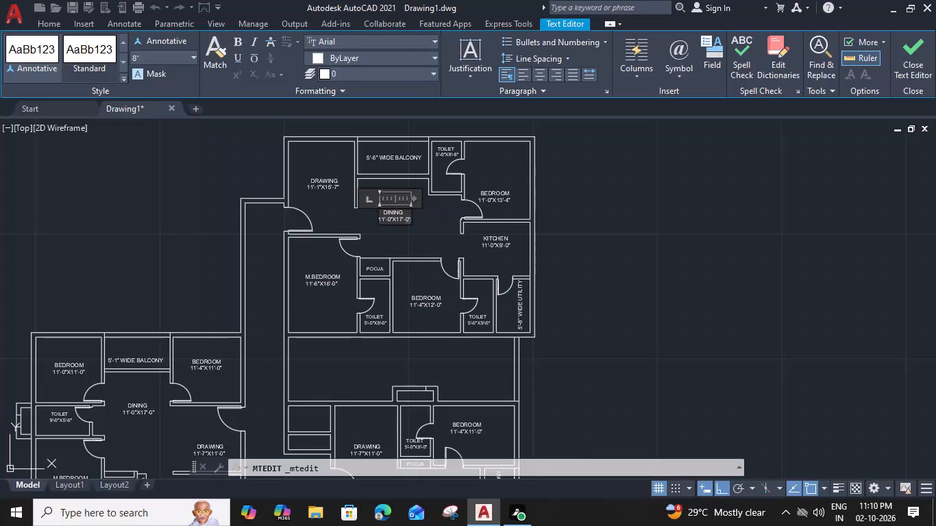
Change the topmost unit's dining room label dimensions to 16'-7"X14'-1".
{"action": "scroll", "coordinate": [397, 214], "scroll_direction": "up", "scroll_amount": 3}
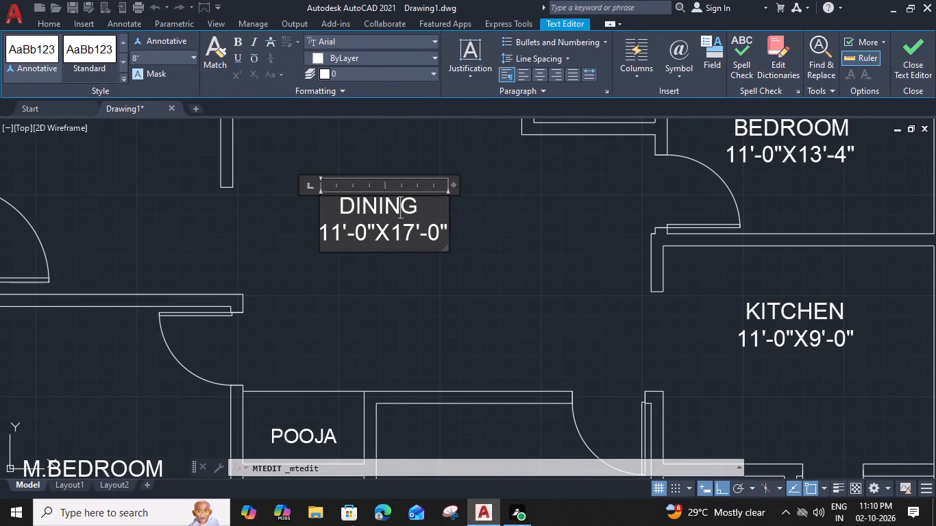
{"action": "left_click_drag", "start_coordinate": [340, 240], "coordinate": [331, 240]}
{"action": "key", "text": "6"}
{"action": "left_click", "coordinate": [362, 238]}
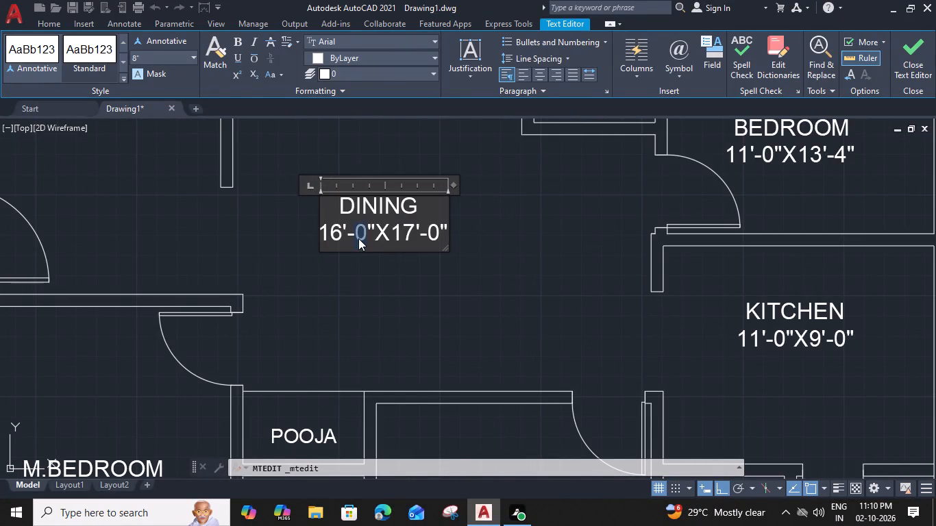
{"action": "key", "text": "7"}
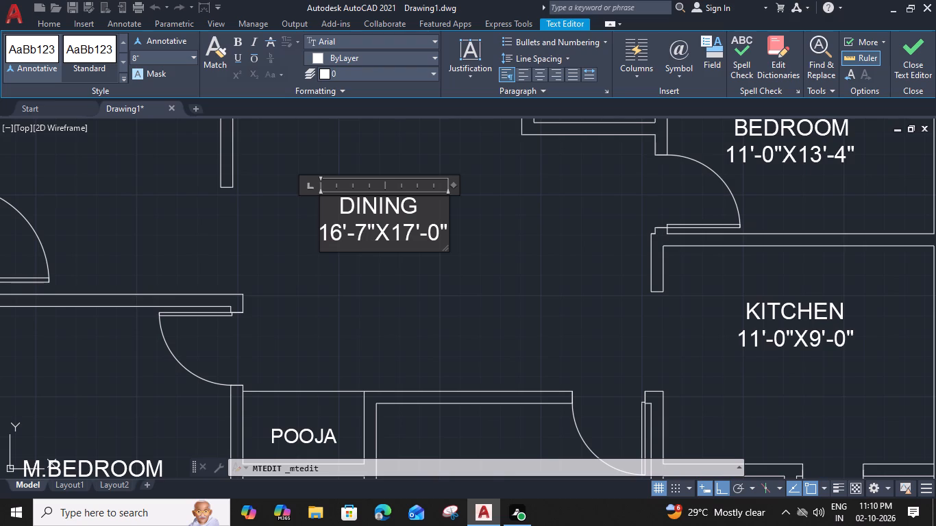
{"action": "left_click", "coordinate": [410, 236]}
{"action": "key", "text": "4"}
{"action": "left_click_drag", "start_coordinate": [439, 236], "coordinate": [432, 237]}
{"action": "key", "text": "1"}
{"action": "left_click", "coordinate": [411, 306]}
Change the drawing room label in the unit directly below the topmost one to 10'-6"X15'-0".
{"action": "scroll", "coordinate": [410, 305], "scroll_direction": "down", "scroll_amount": 3}
{"action": "middle_click_drag", "start_coordinate": [409, 343], "coordinate": [409, 338]}
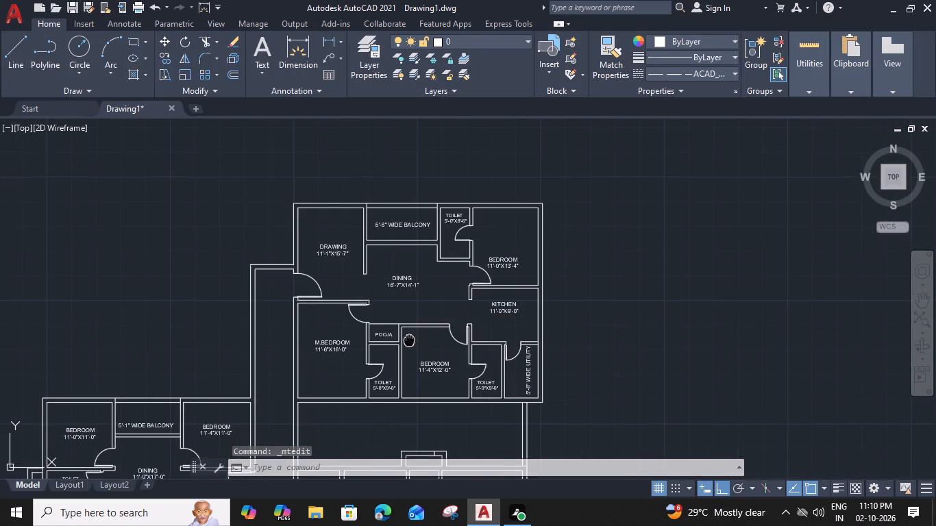
{"action": "middle_click_drag", "start_coordinate": [409, 338], "coordinate": [426, 160]}
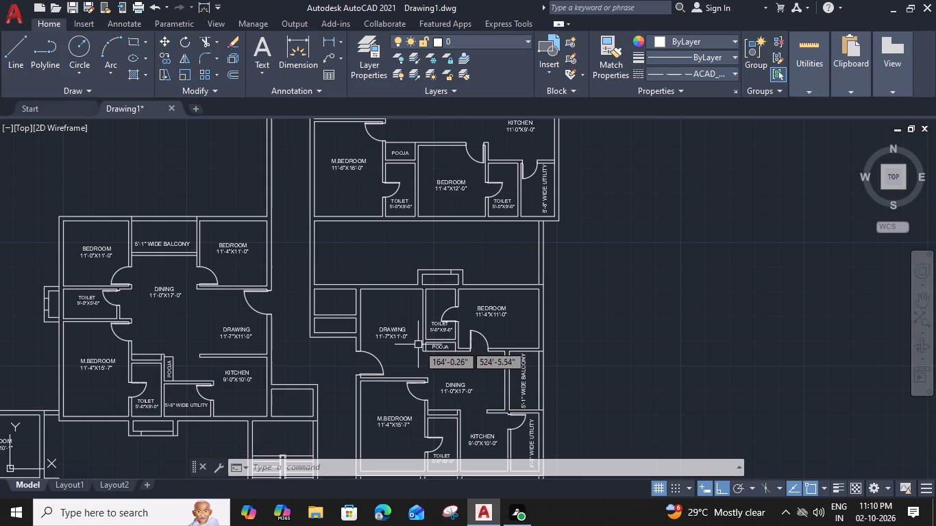
{"action": "double_click", "coordinate": [403, 331]}
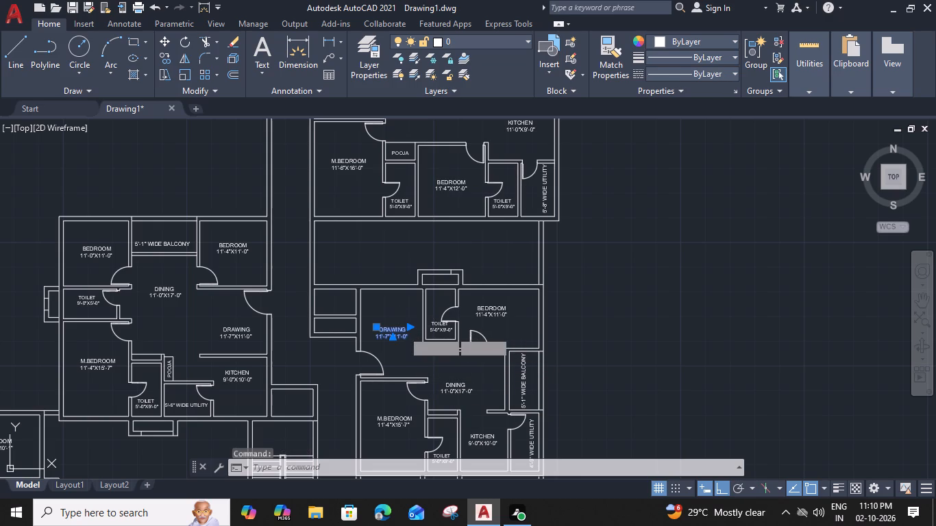
{"action": "scroll", "coordinate": [385, 352], "scroll_direction": "up", "scroll_amount": 3}
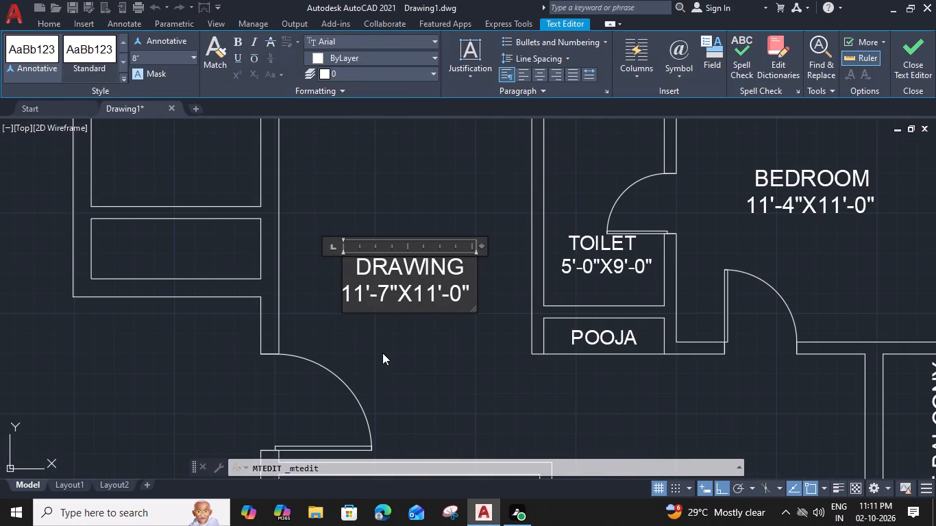
{"action": "left_click_drag", "start_coordinate": [365, 296], "coordinate": [355, 295]}
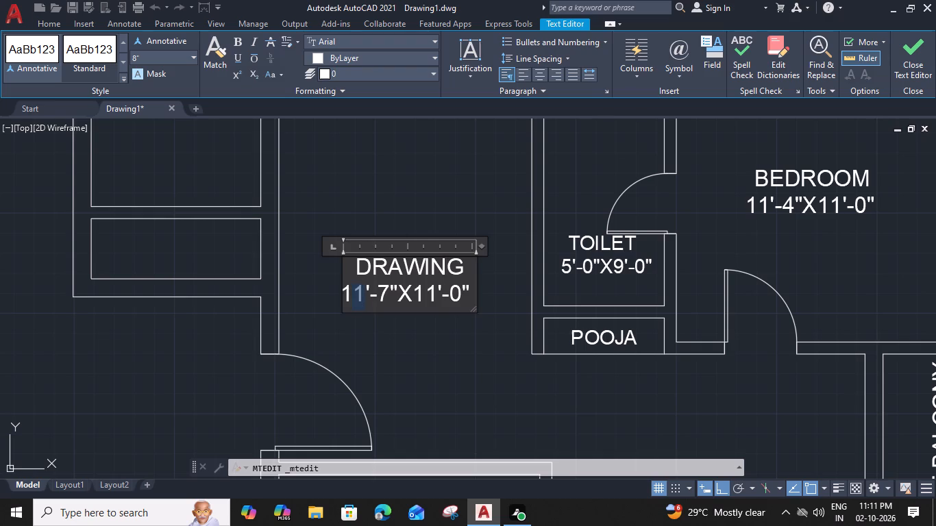
{"action": "key", "text": "0"}
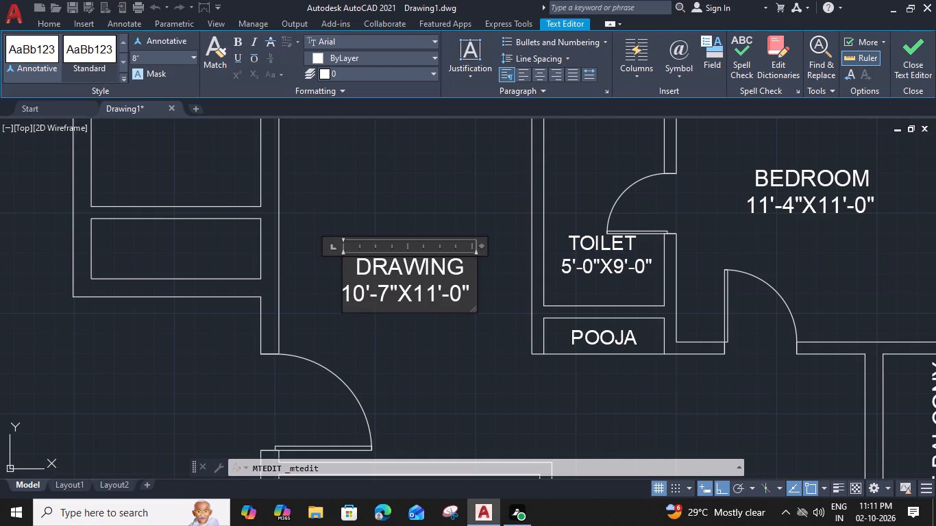
{"action": "left_click_drag", "start_coordinate": [386, 295], "coordinate": [380, 294]}
{"action": "key", "text": "6"}
{"action": "left_click_drag", "start_coordinate": [436, 291], "coordinate": [429, 291]}
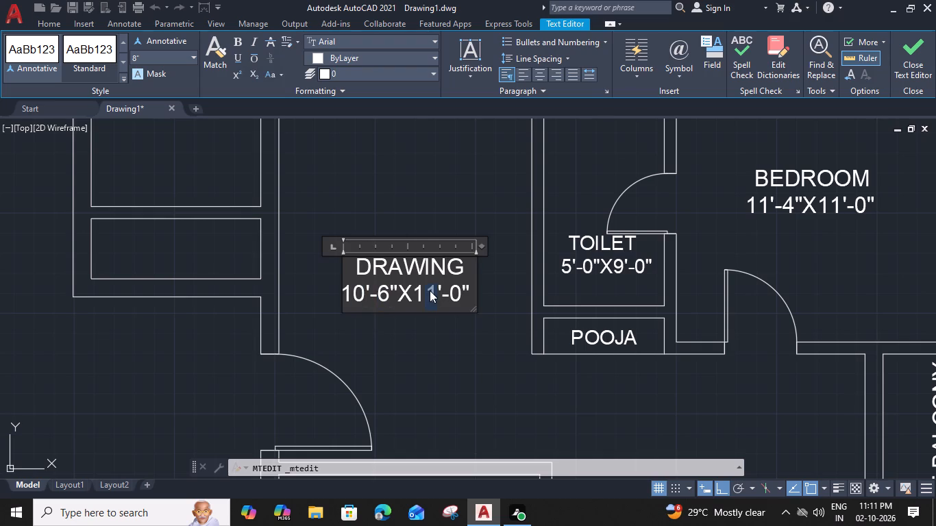
{"action": "key", "text": "5"}
{"action": "left_click", "coordinate": [461, 330]}
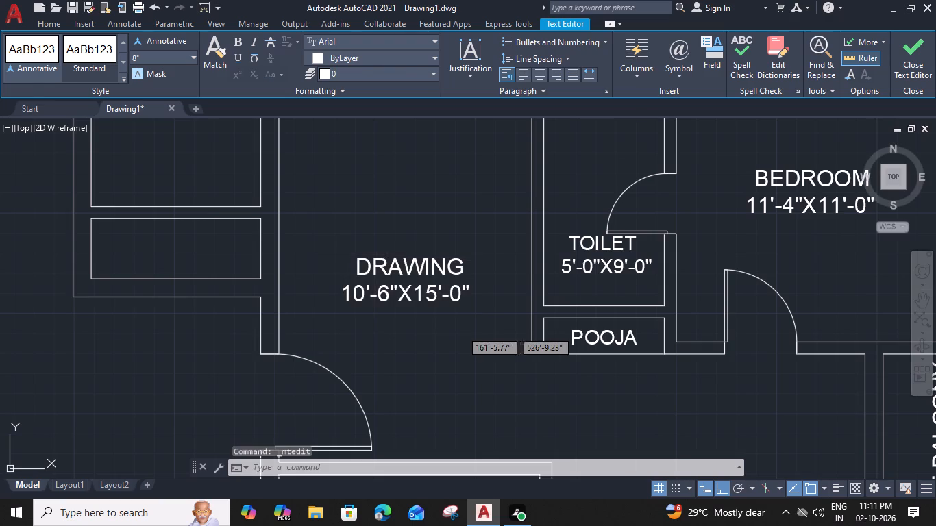
Change the dimensions of the toilet label above that unit's pooja room to 5'-0"X8'-6".
{"action": "scroll", "coordinate": [461, 329], "scroll_direction": "down", "scroll_amount": 2}
{"action": "middle_click_drag", "start_coordinate": [467, 326], "coordinate": [412, 322]}
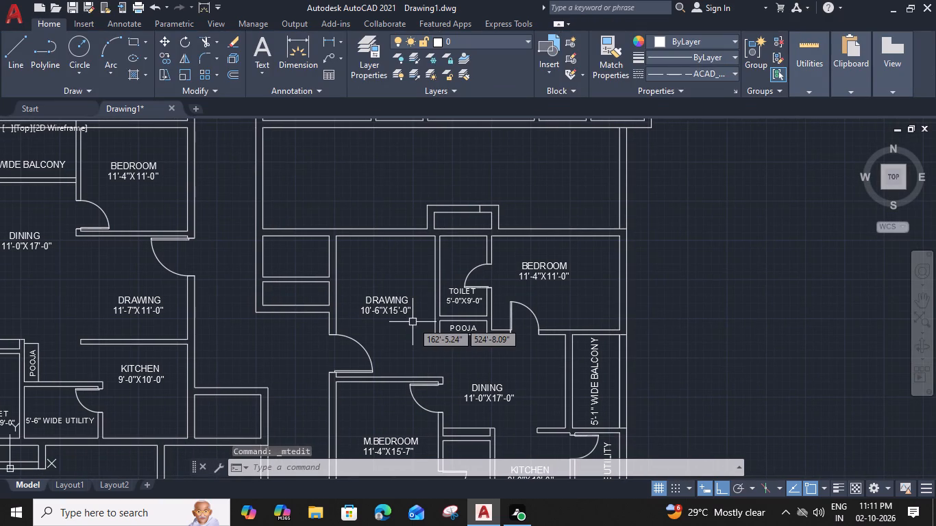
{"action": "scroll", "coordinate": [479, 312], "scroll_direction": "up", "scroll_amount": 2}
{"action": "double_click", "coordinate": [461, 283]}
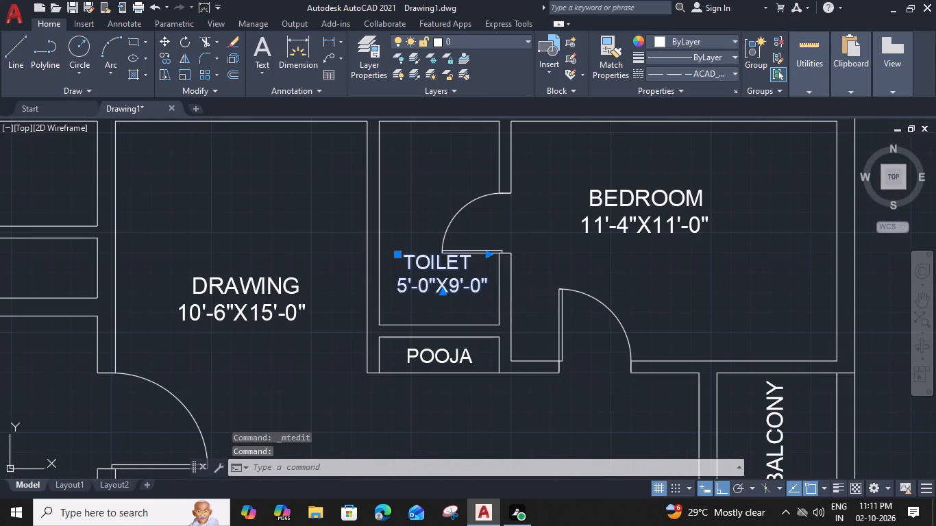
{"action": "scroll", "coordinate": [460, 283], "scroll_direction": "up", "scroll_amount": 2}
{"action": "left_click_drag", "start_coordinate": [456, 288], "coordinate": [452, 288]}
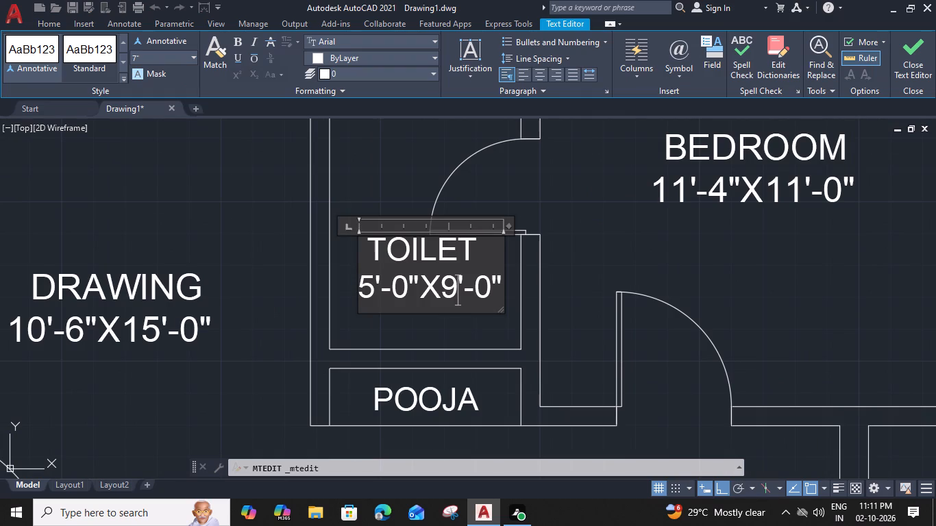
{"action": "left_click_drag", "start_coordinate": [452, 288], "coordinate": [447, 289]}
{"action": "key", "text": "8"}
{"action": "left_click_drag", "start_coordinate": [494, 286], "coordinate": [483, 288]}
{"action": "left_click_drag", "start_coordinate": [489, 290], "coordinate": [481, 291]}
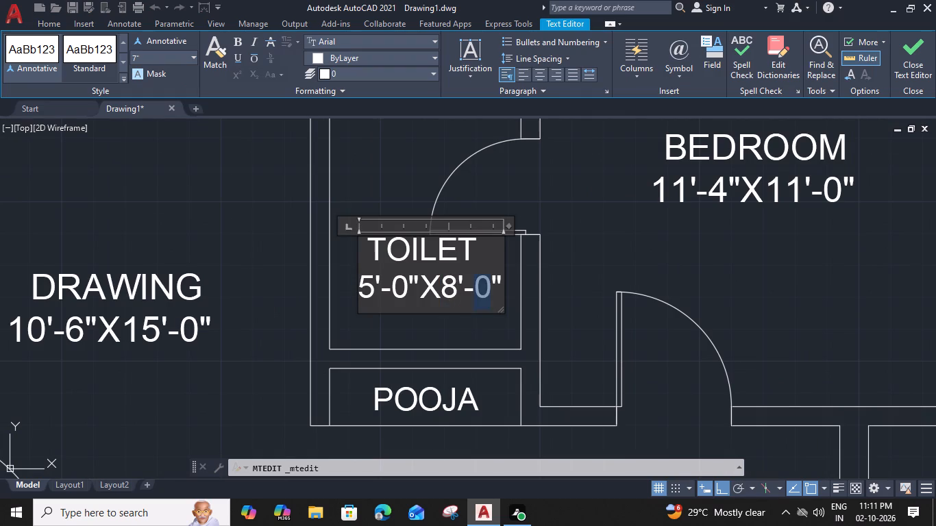
{"action": "left_click_drag", "start_coordinate": [481, 291], "coordinate": [480, 292]}
{"action": "key", "text": "6"}
{"action": "left_click", "coordinate": [459, 329]}
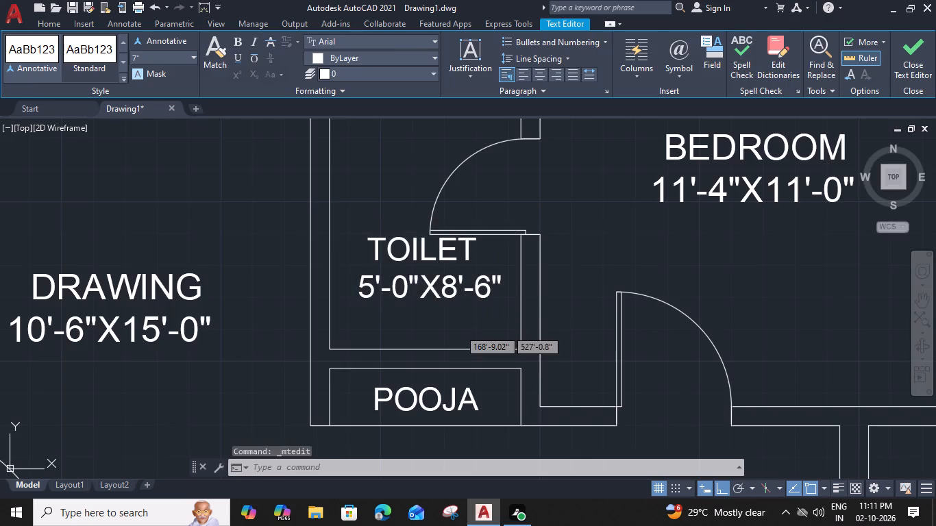
Change the dimensions of the bedroom label beside that toilet to 13'-0"X10'-0".
{"action": "scroll", "coordinate": [459, 329], "scroll_direction": "down", "scroll_amount": 2}
{"action": "middle_click_drag", "start_coordinate": [489, 303], "coordinate": [341, 303]}
{"action": "double_click", "coordinate": [412, 271]}
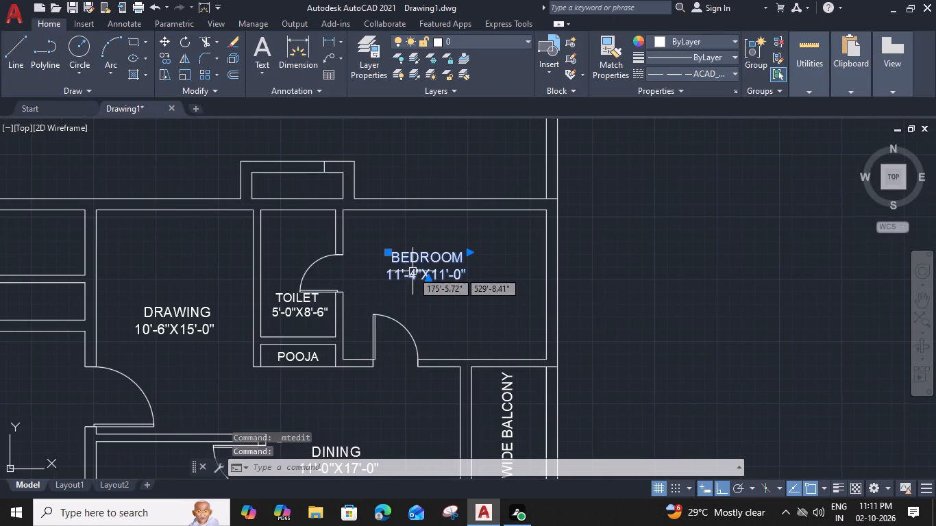
{"action": "scroll", "coordinate": [421, 277], "scroll_direction": "up", "scroll_amount": 2}
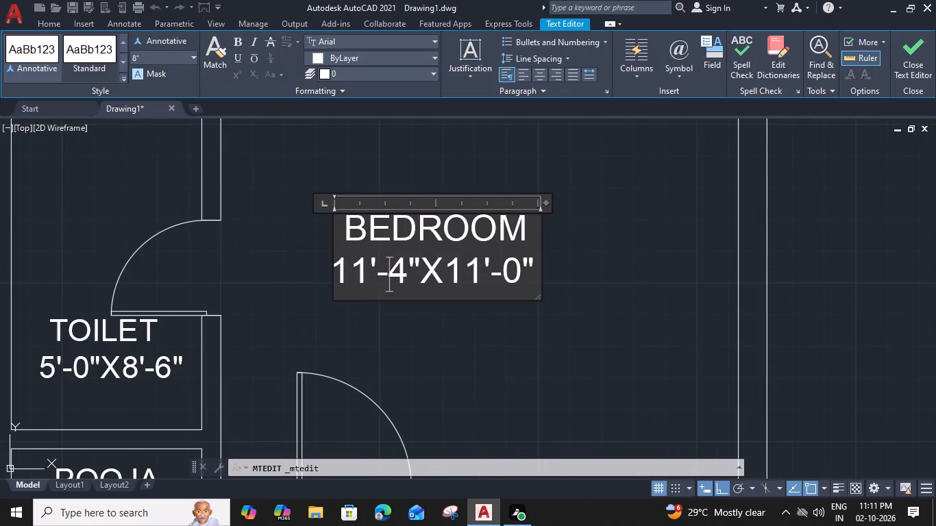
{"action": "left_click_drag", "start_coordinate": [368, 280], "coordinate": [357, 281]}
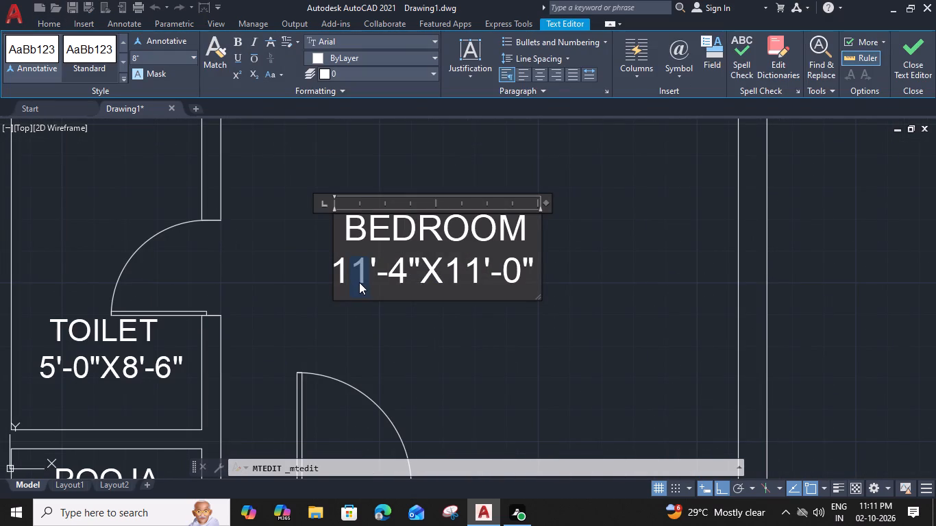
{"action": "key", "text": "3"}
{"action": "left_click_drag", "start_coordinate": [478, 271], "coordinate": [469, 272]}
{"action": "key", "text": "0"}
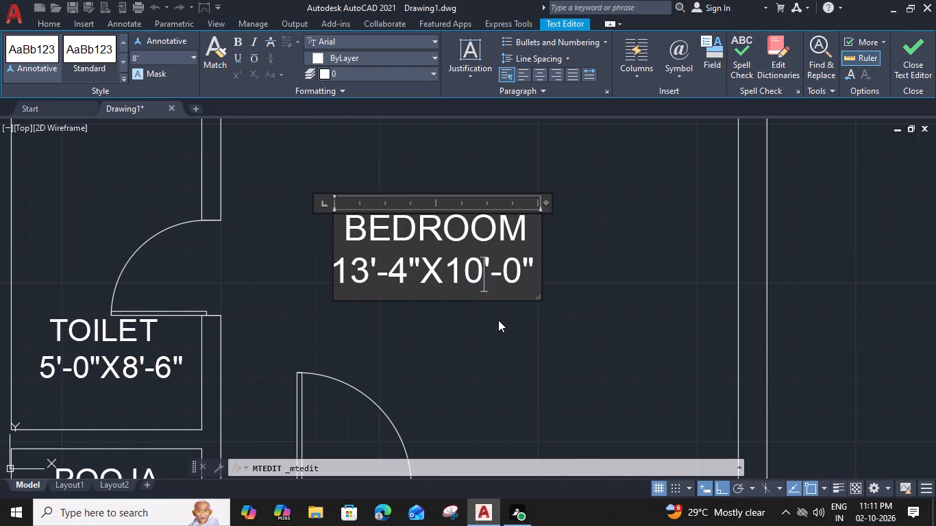
{"action": "left_click_drag", "start_coordinate": [406, 271], "coordinate": [394, 271]}
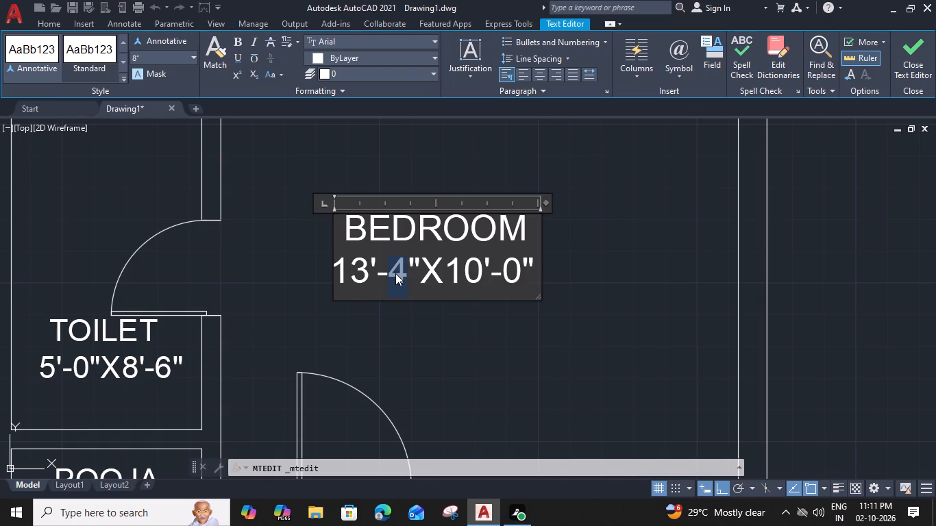
{"action": "key", "text": "0"}
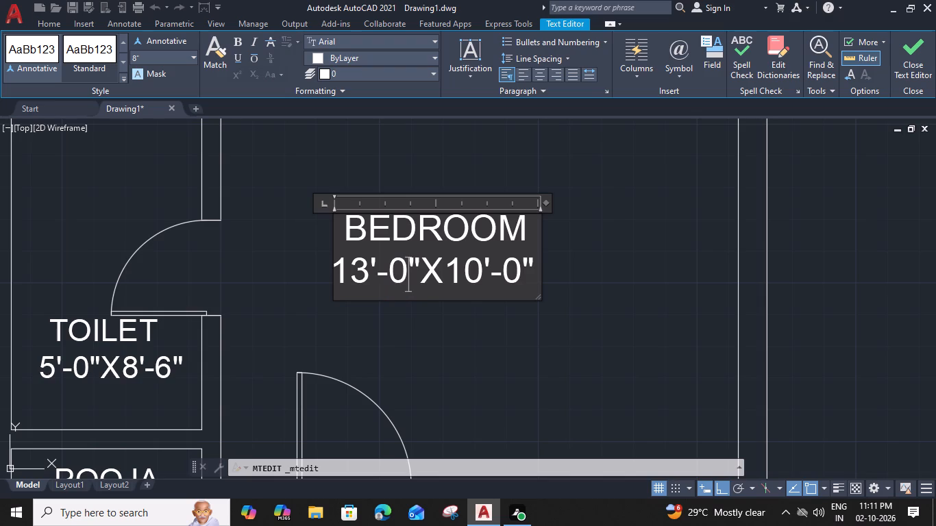
{"action": "left_click", "coordinate": [413, 305]}
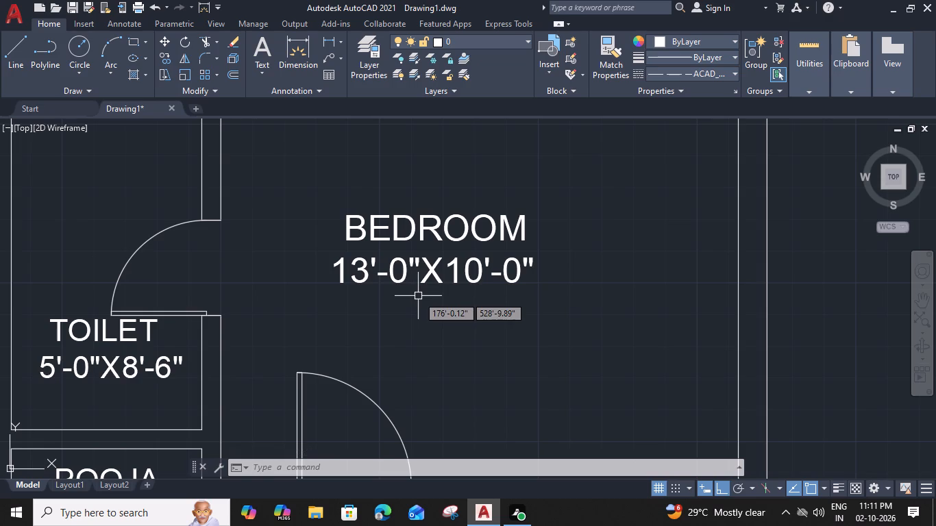
Change the dimensions of the dining label below that unit's pooja room to 13'-6"X10'-0".
{"action": "scroll", "coordinate": [418, 296], "scroll_direction": "down", "scroll_amount": 1}
{"action": "middle_click_drag", "start_coordinate": [418, 296], "coordinate": [443, 292]}
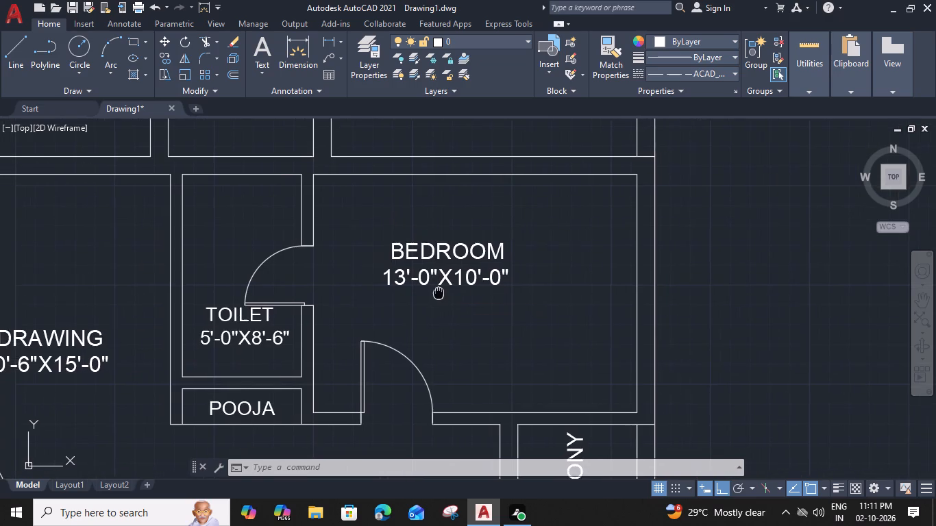
{"action": "middle_click_drag", "start_coordinate": [443, 292], "coordinate": [495, 222]}
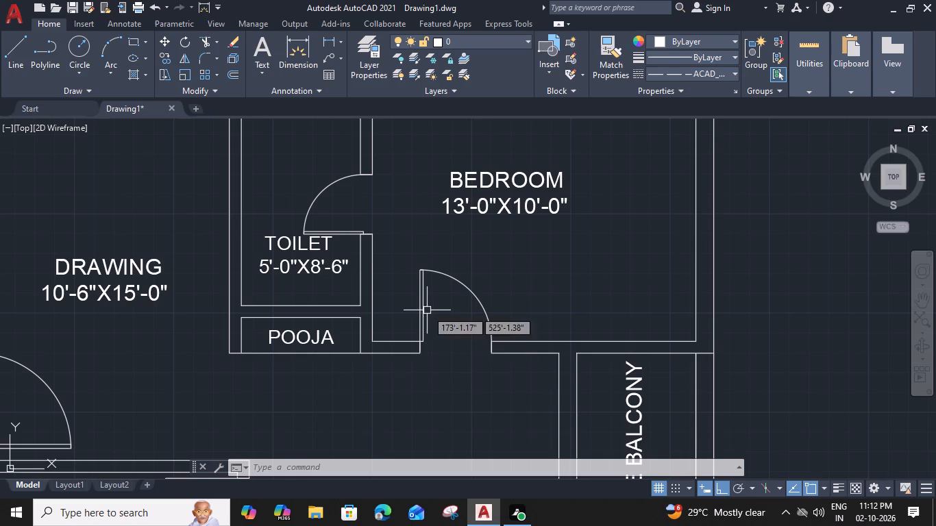
{"action": "scroll", "coordinate": [449, 295], "scroll_direction": "down", "scroll_amount": 1}
{"action": "middle_click_drag", "start_coordinate": [449, 297], "coordinate": [468, 283]}
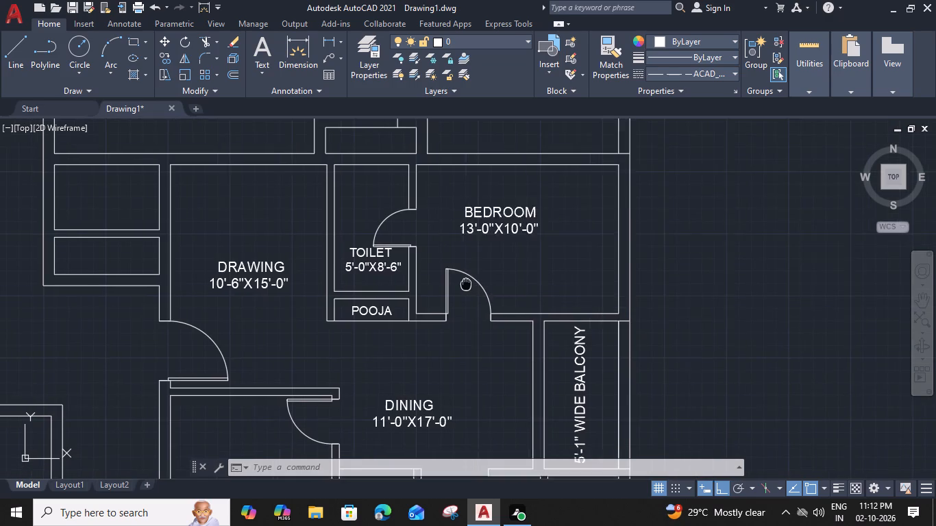
{"action": "middle_click_drag", "start_coordinate": [468, 283], "coordinate": [501, 242]}
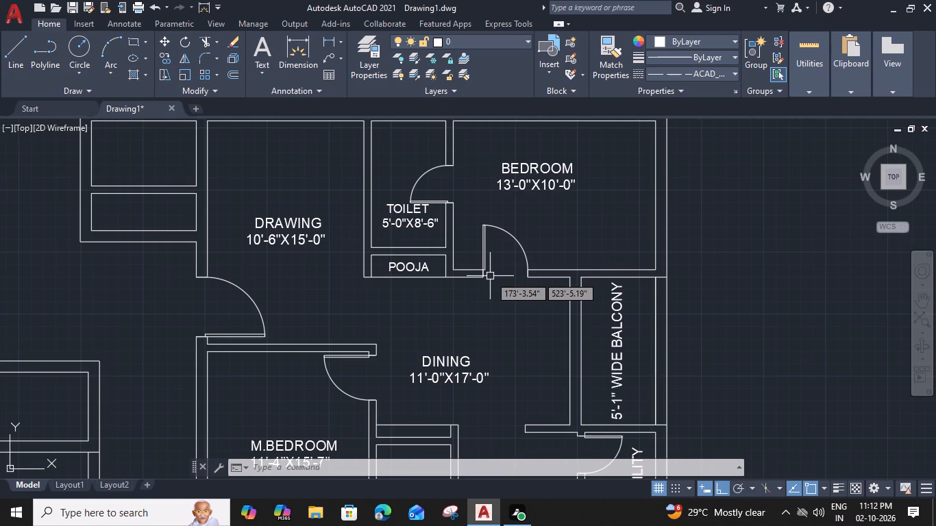
{"action": "middle_click_drag", "start_coordinate": [458, 331], "coordinate": [477, 249]}
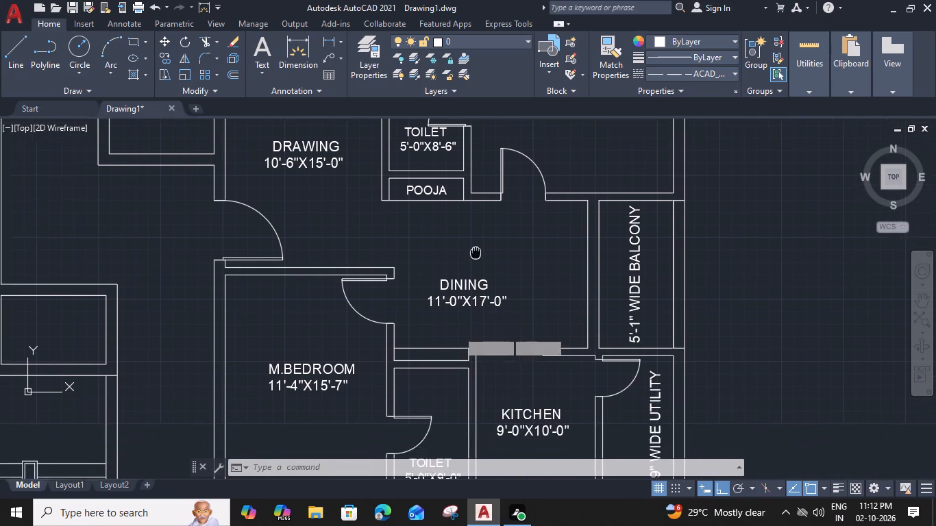
{"action": "middle_click_drag", "start_coordinate": [477, 249], "coordinate": [478, 243]}
{"action": "double_click", "coordinate": [469, 278]}
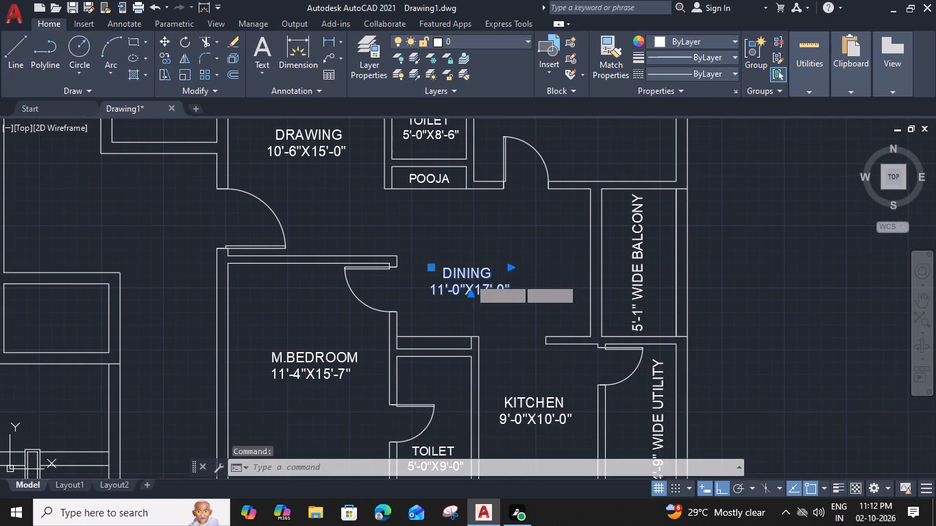
{"action": "scroll", "coordinate": [448, 292], "scroll_direction": "up", "scroll_amount": 1}
{"action": "scroll", "coordinate": [448, 292], "scroll_direction": "down", "scroll_amount": 3}
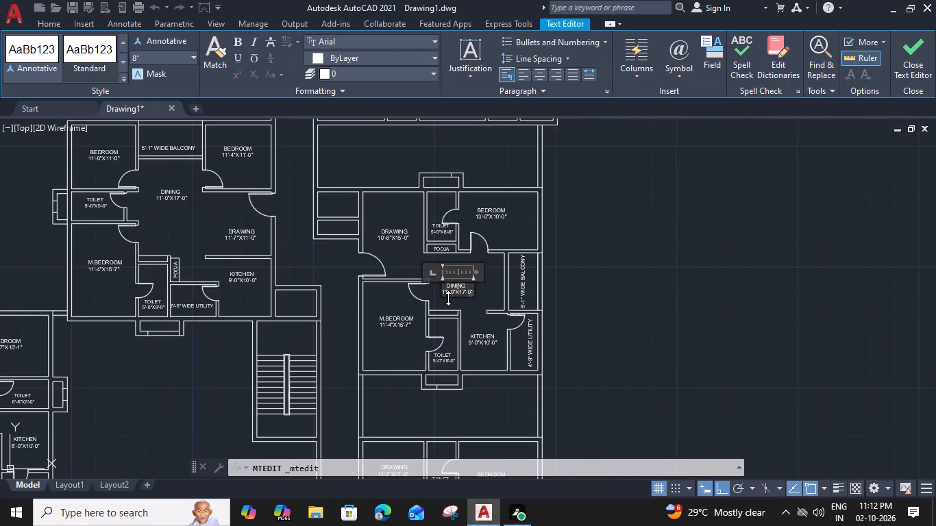
{"action": "scroll", "coordinate": [451, 312], "scroll_direction": "down", "scroll_amount": 1}
{"action": "scroll", "coordinate": [445, 293], "scroll_direction": "up", "scroll_amount": 2}
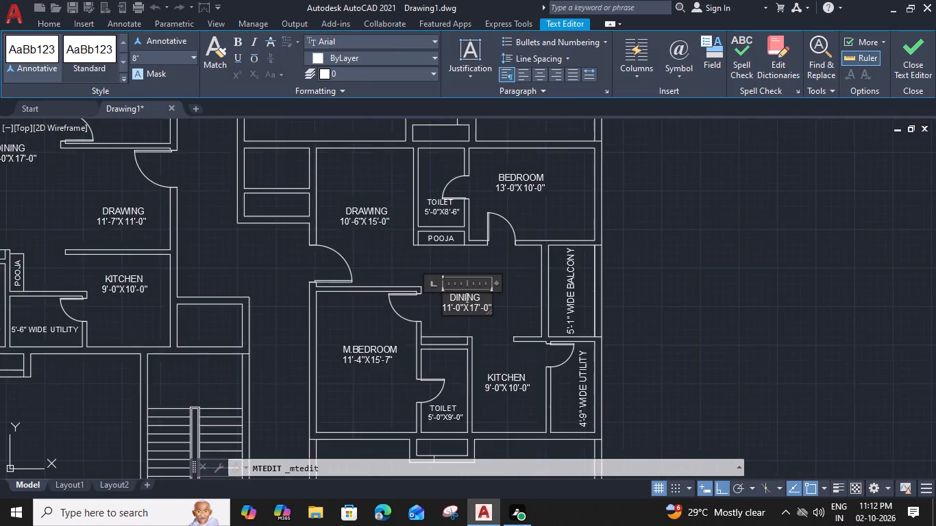
{"action": "scroll", "coordinate": [445, 293], "scroll_direction": "up", "scroll_amount": 2}
{"action": "left_click_drag", "start_coordinate": [450, 316], "coordinate": [443, 316]}
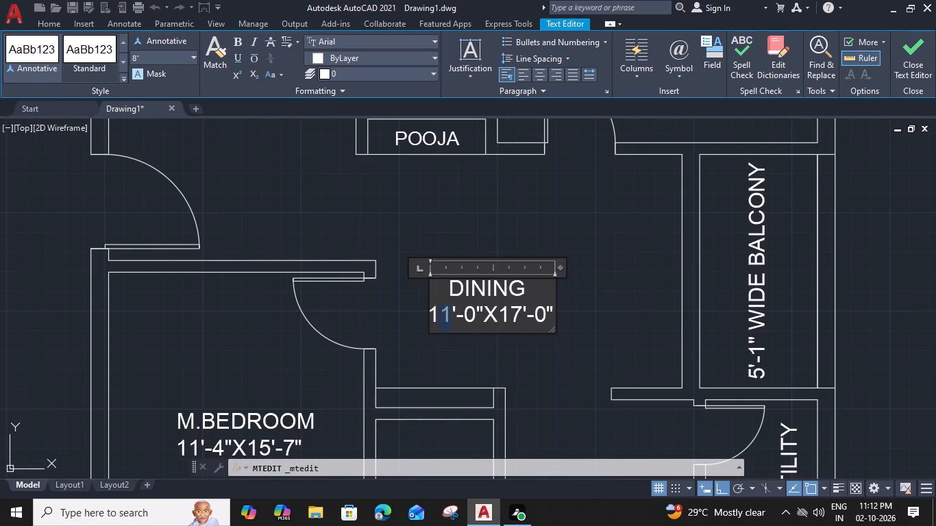
{"action": "left_click_drag", "start_coordinate": [443, 316], "coordinate": [442, 316]}
{"action": "key", "text": "3"}
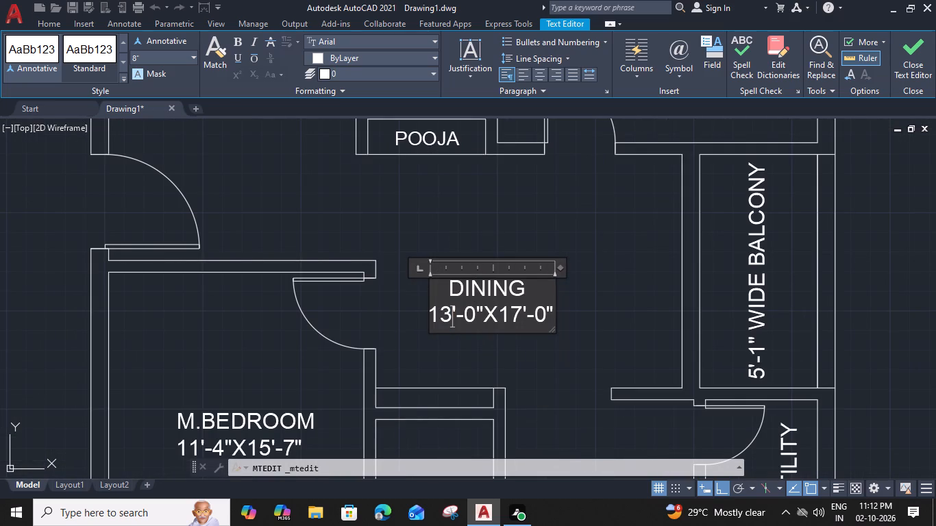
{"action": "left_click", "coordinate": [472, 318]}
{"action": "key", "text": "6"}
{"action": "left_click", "coordinate": [516, 318]}
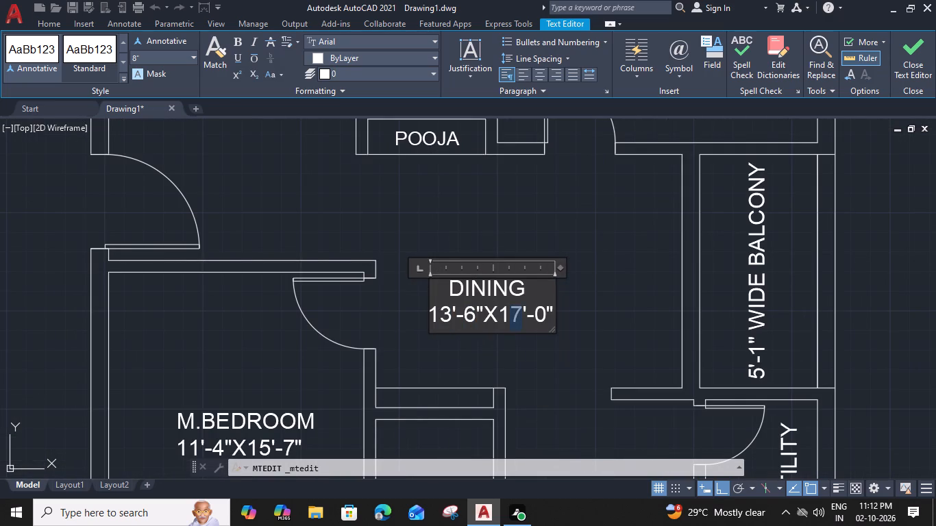
{"action": "key", "text": "0"}
{"action": "left_click", "coordinate": [519, 361]}
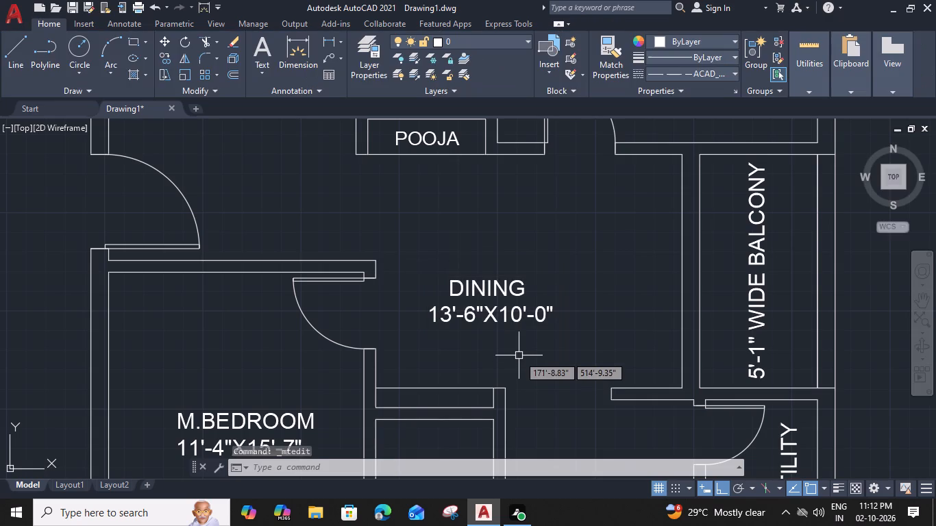
Change the dimensions of the same unit's M.BEDROOM label to 10'-10"X15'-3".
{"action": "middle_click_drag", "start_coordinate": [513, 355], "coordinate": [524, 223]}
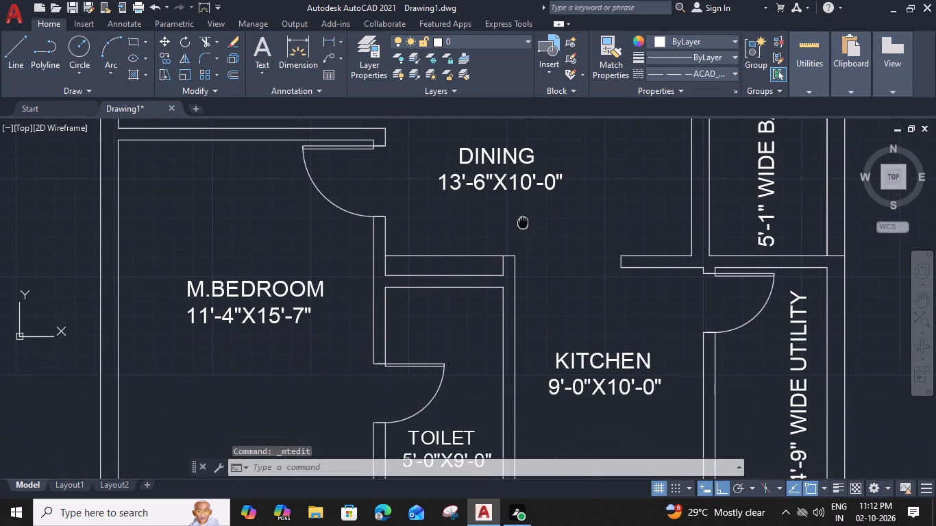
{"action": "middle_click_drag", "start_coordinate": [524, 223], "coordinate": [526, 218]}
{"action": "double_click", "coordinate": [282, 318]}
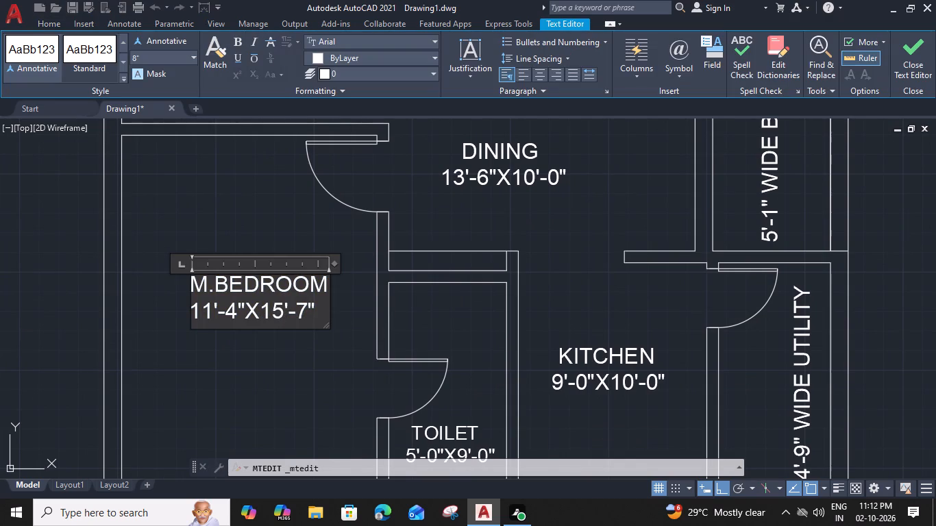
{"action": "left_click", "coordinate": [208, 312]}
{"action": "key", "text": "0"}
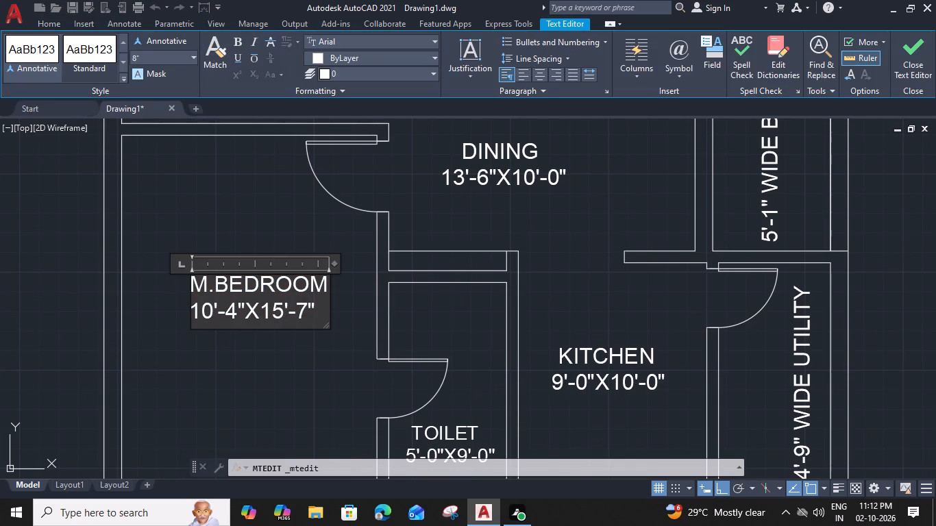
{"action": "left_click", "coordinate": [233, 314]}
{"action": "key", "text": "1"}
{"action": "key", "text": "0"}
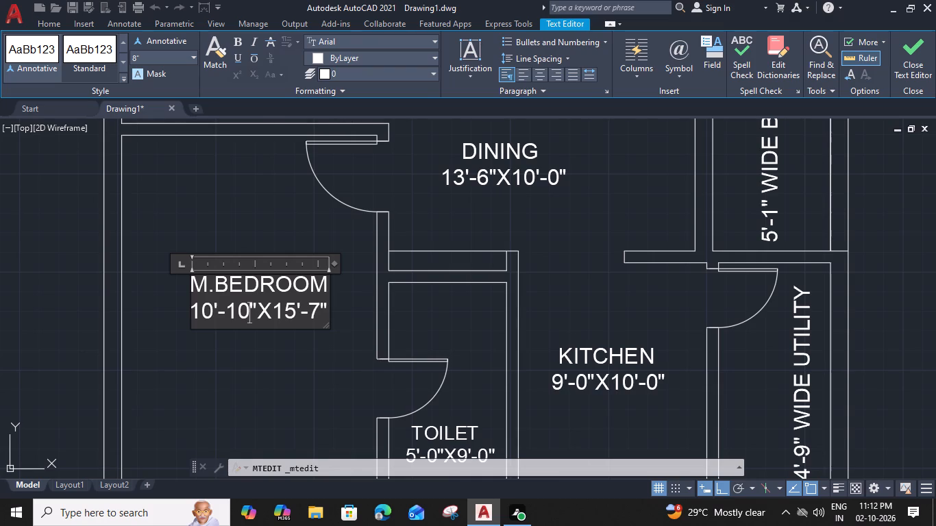
{"action": "left_click_drag", "start_coordinate": [319, 312], "coordinate": [313, 311]}
{"action": "key", "text": "3"}
{"action": "left_click", "coordinate": [306, 360]}
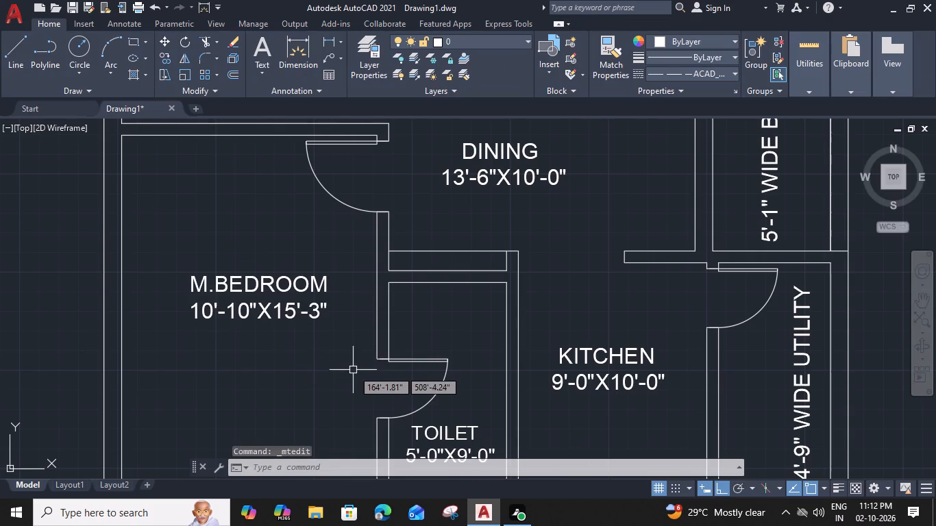
Change the dimensions of the kitchen label in the same unit to 8'-0"X9'-10".
{"action": "middle_click_drag", "start_coordinate": [353, 364], "coordinate": [360, 284]}
{"action": "middle_click_drag", "start_coordinate": [514, 352], "coordinate": [514, 353]}
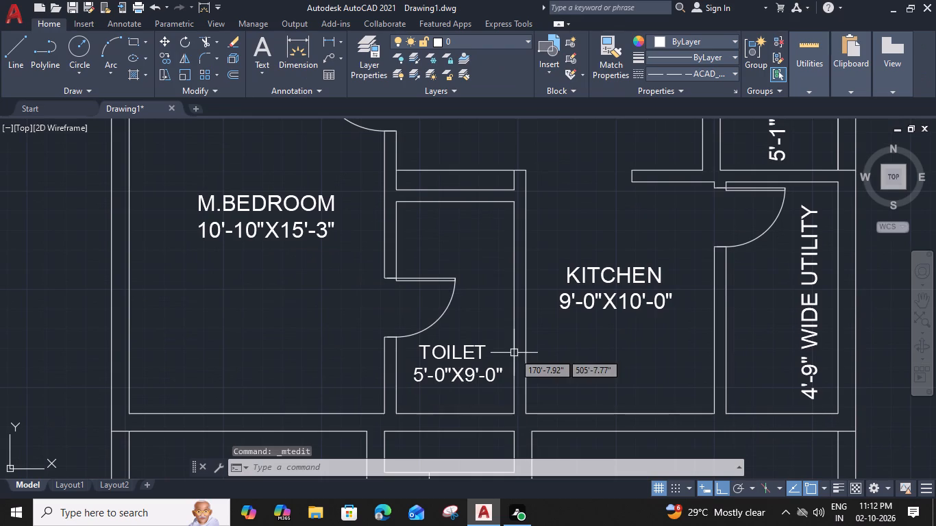
{"action": "middle_click_drag", "start_coordinate": [514, 353], "coordinate": [464, 338]}
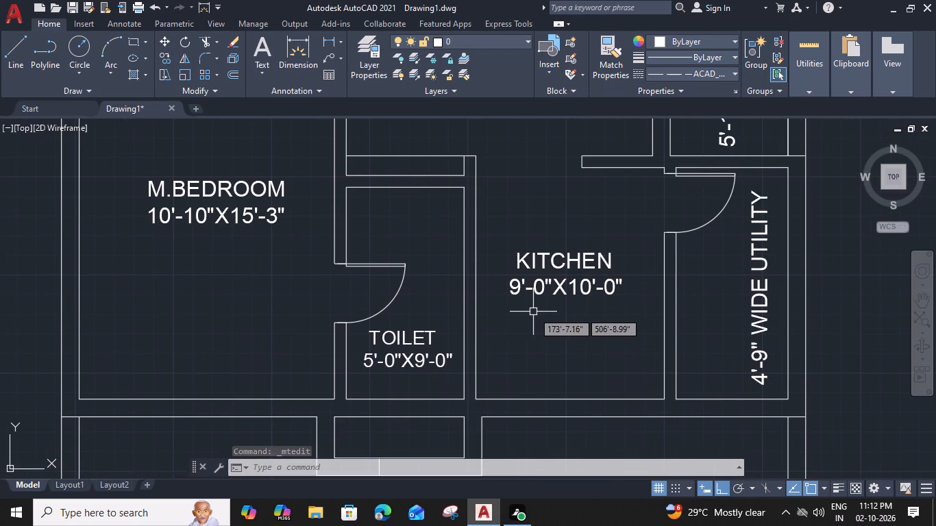
{"action": "double_click", "coordinate": [553, 290]}
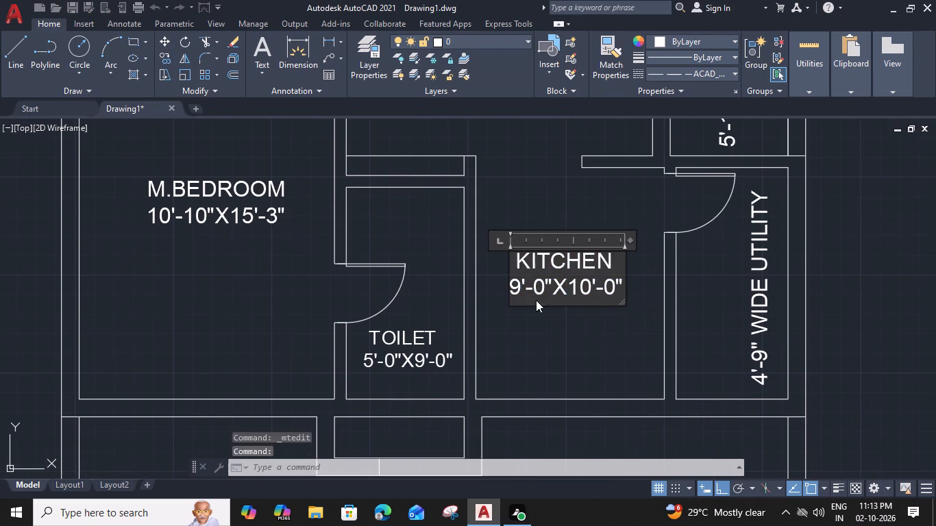
{"action": "left_click_drag", "start_coordinate": [521, 281], "coordinate": [510, 280]}
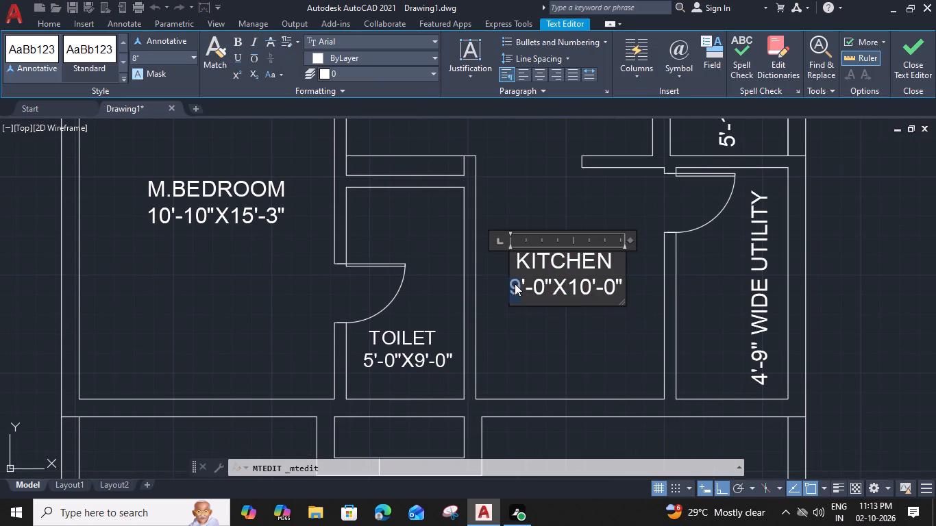
{"action": "key", "text": "8"}
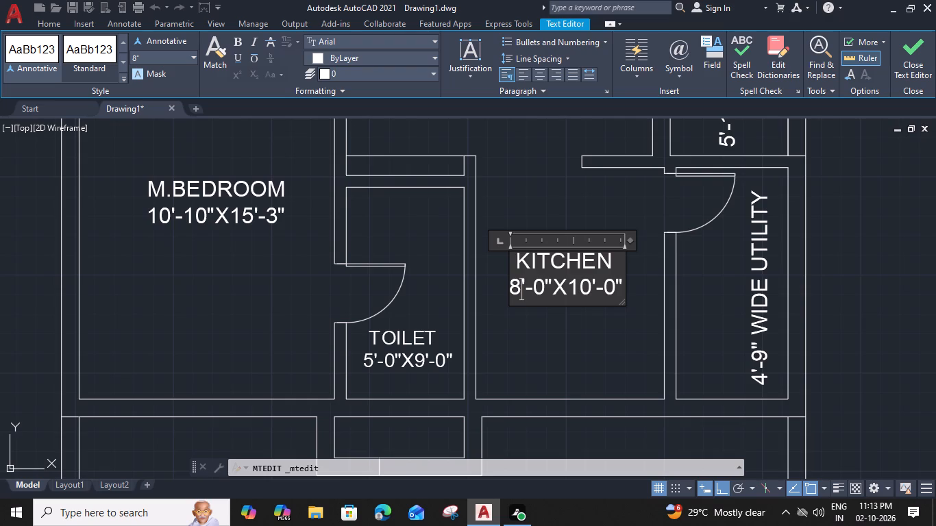
{"action": "left_click_drag", "start_coordinate": [591, 290], "coordinate": [571, 290]}
{"action": "key", "text": "9"}
{"action": "left_click", "coordinate": [593, 286]}
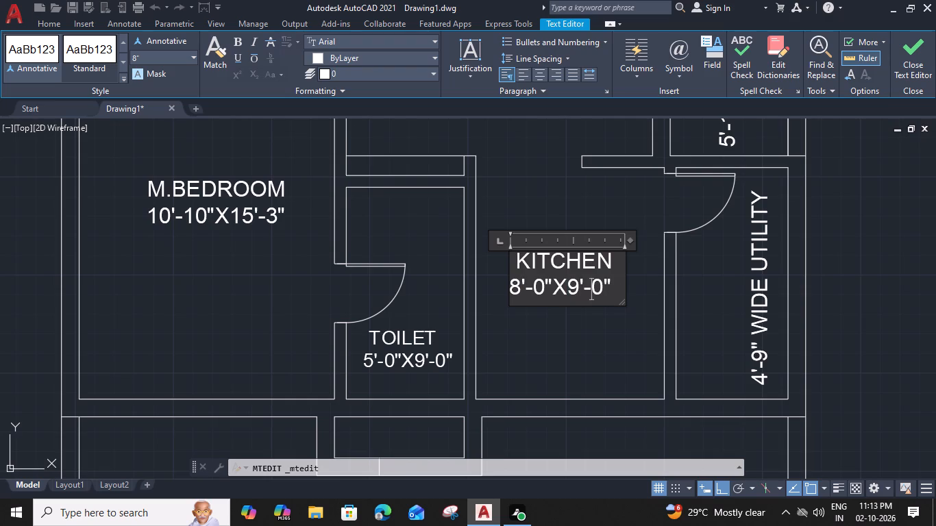
{"action": "key", "text": "1"}
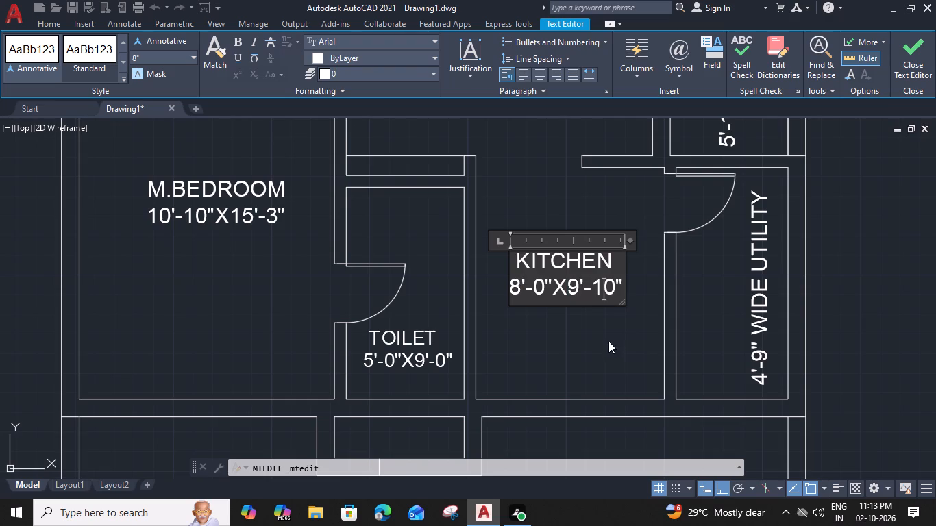
{"action": "left_click", "coordinate": [608, 341]}
Change the width in the balcony label beside that unit's dining room to read 5'-0" WIDE BALCONY.
{"action": "scroll", "coordinate": [606, 338], "scroll_direction": "down", "scroll_amount": 1}
{"action": "middle_click_drag", "start_coordinate": [604, 336], "coordinate": [477, 334]}
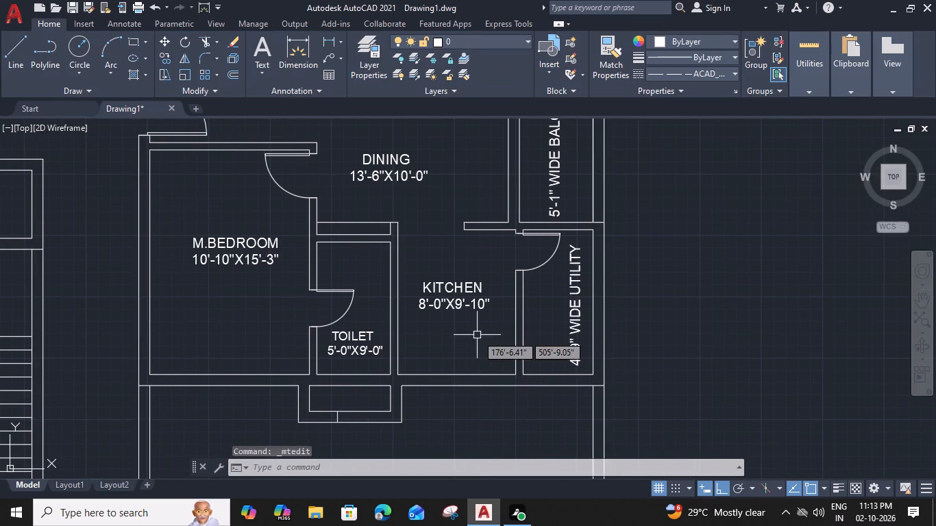
{"action": "middle_click_drag", "start_coordinate": [574, 299], "coordinate": [576, 369]}
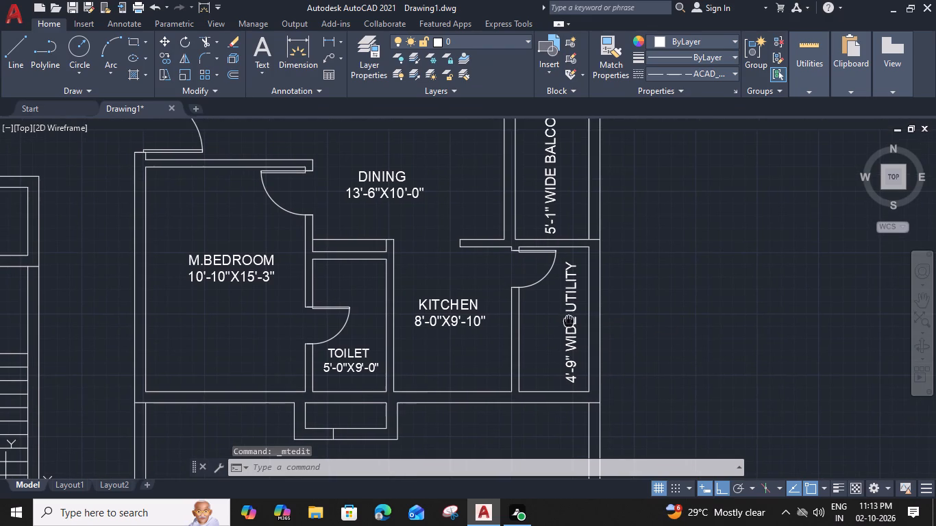
{"action": "double_click", "coordinate": [558, 281]}
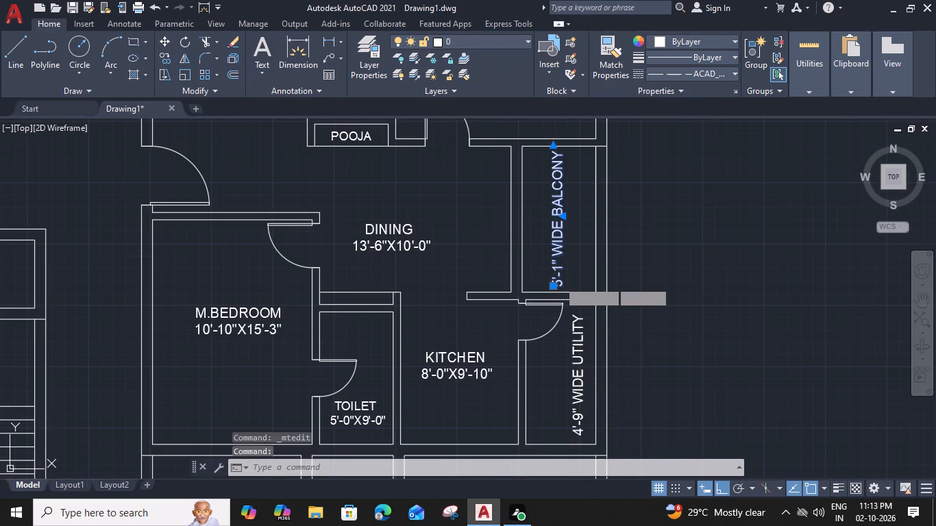
{"action": "scroll", "coordinate": [559, 276], "scroll_direction": "up", "scroll_amount": 2}
{"action": "left_click", "coordinate": [578, 293]}
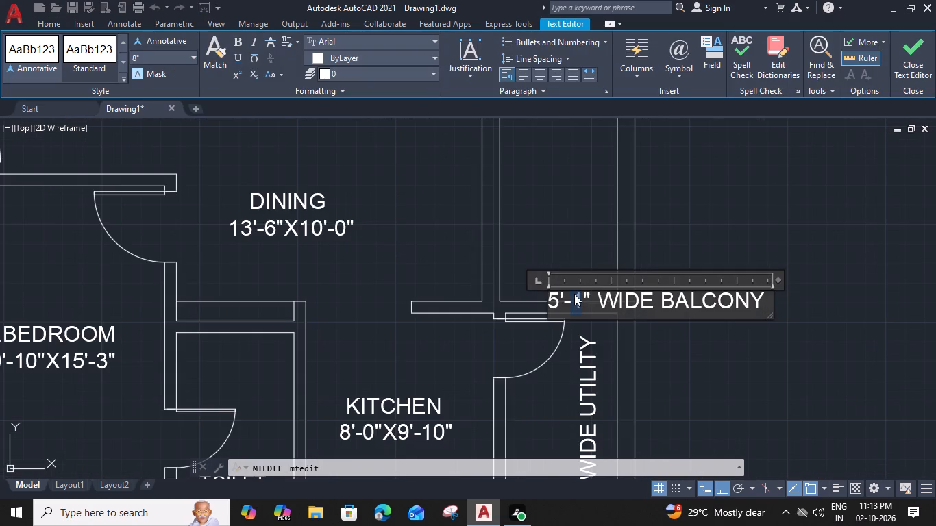
{"action": "key", "text": "0"}
{"action": "left_click", "coordinate": [538, 327]}
{"action": "scroll", "coordinate": [538, 327], "scroll_direction": "down", "scroll_amount": 3}
{"action": "middle_click_drag", "start_coordinate": [520, 270], "coordinate": [528, 301]}
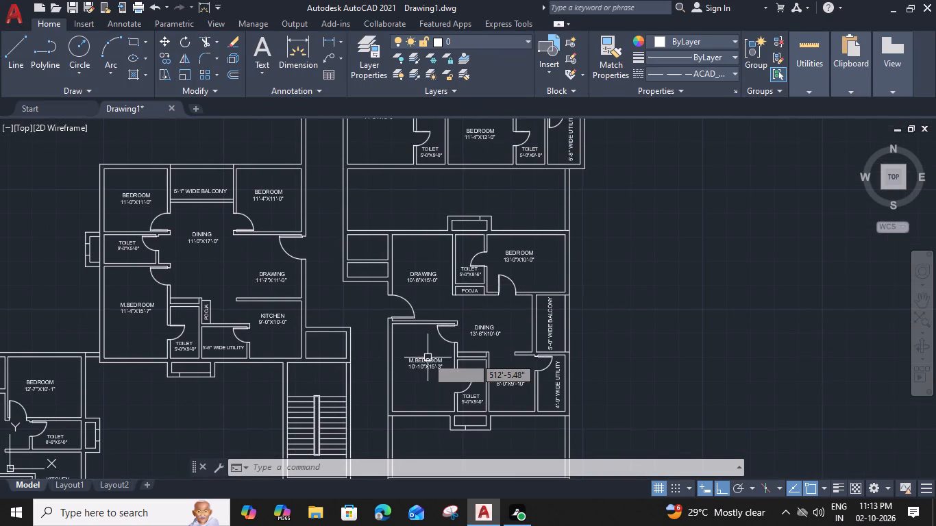
In the next unit down the same column, change the dimensions of the DRAWING label to 10'-6"X15'-0".
{"action": "middle_click_drag", "start_coordinate": [506, 323], "coordinate": [488, 136]}
{"action": "middle_click_drag", "start_coordinate": [490, 362], "coordinate": [468, 227]}
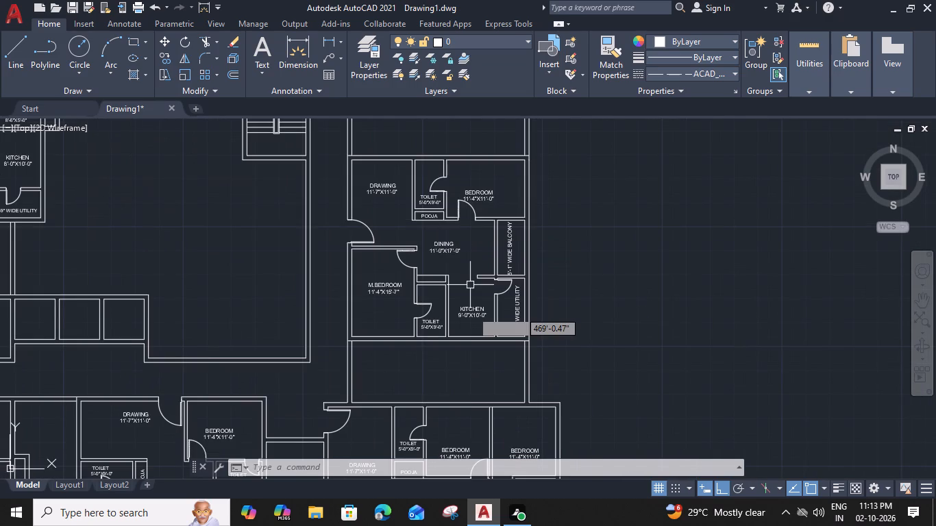
{"action": "middle_click_drag", "start_coordinate": [395, 201], "coordinate": [401, 216]}
{"action": "scroll", "coordinate": [386, 193], "scroll_direction": "up", "scroll_amount": 1}
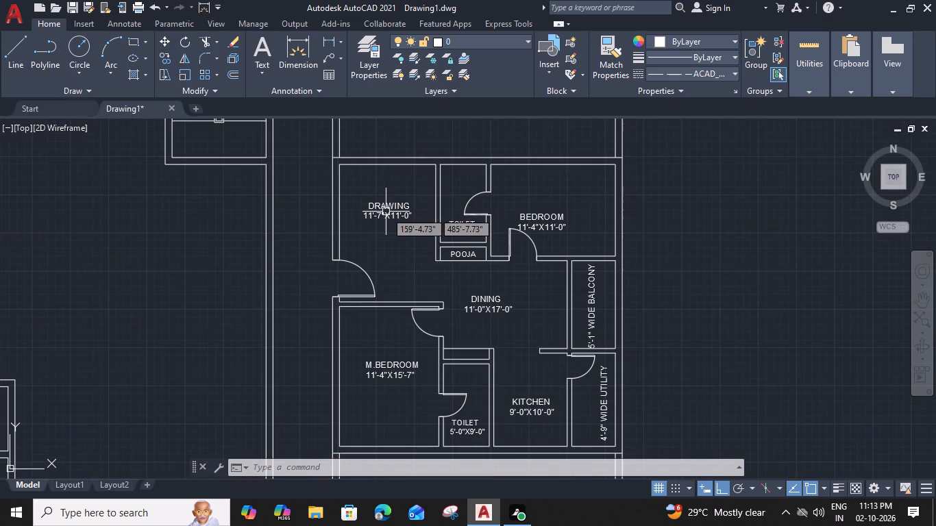
{"action": "double_click", "coordinate": [386, 211]}
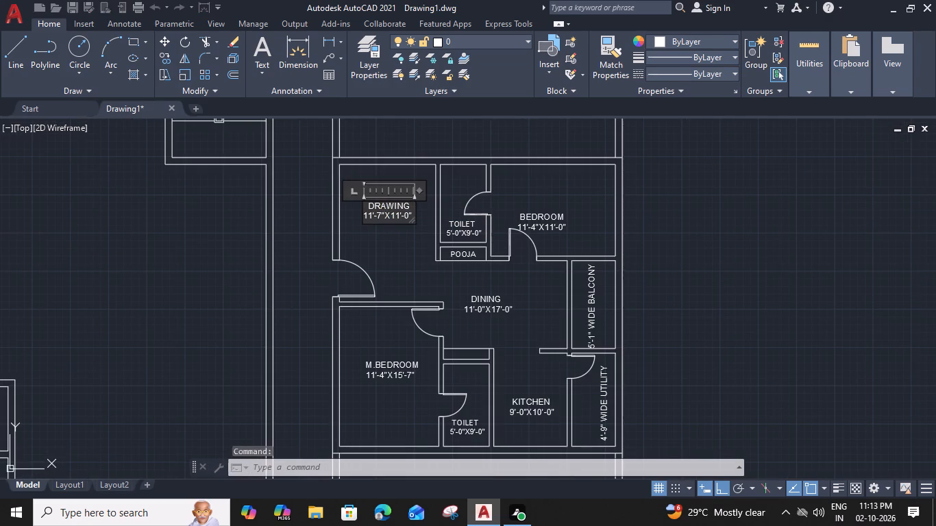
{"action": "scroll", "coordinate": [375, 214], "scroll_direction": "up", "scroll_amount": 2}
{"action": "left_click_drag", "start_coordinate": [362, 216], "coordinate": [356, 218]}
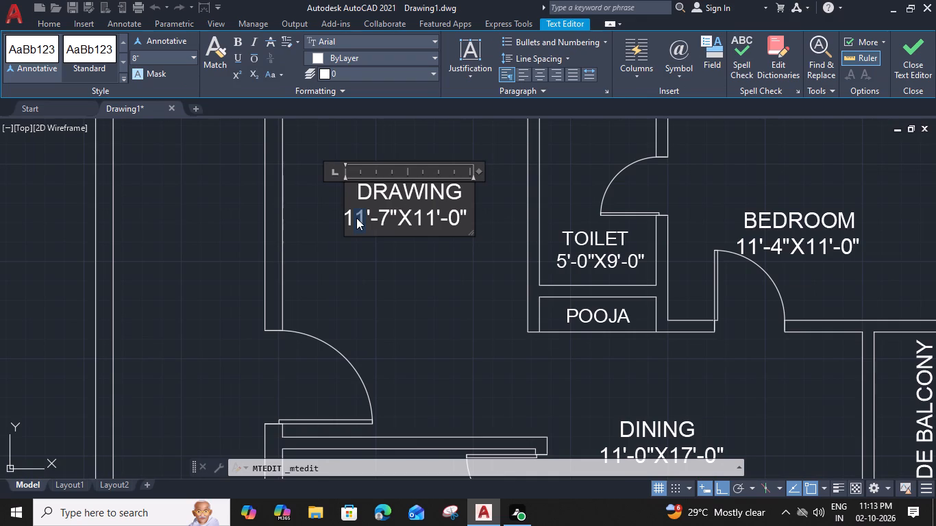
{"action": "key", "text": "0"}
{"action": "left_click_drag", "start_coordinate": [388, 216], "coordinate": [381, 216]}
{"action": "key", "text": "6"}
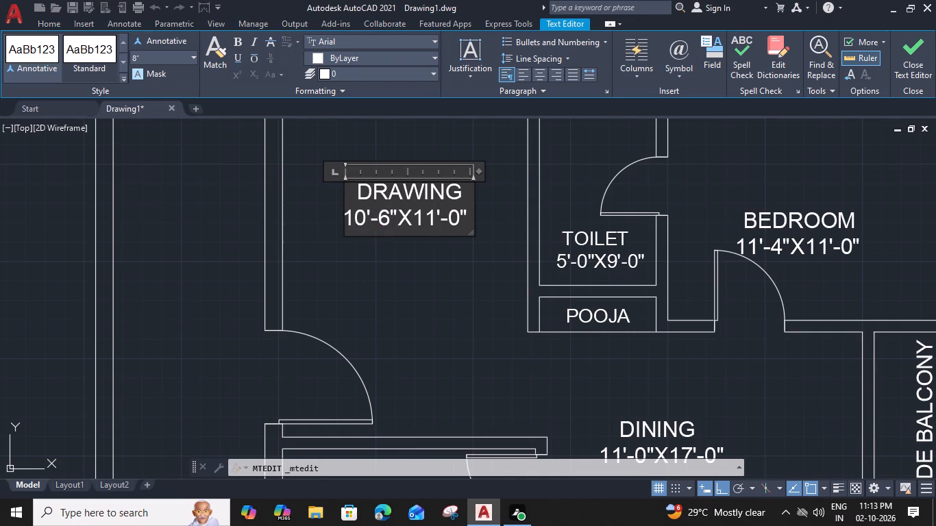
{"action": "left_click", "coordinate": [430, 223]}
{"action": "key", "text": "5"}
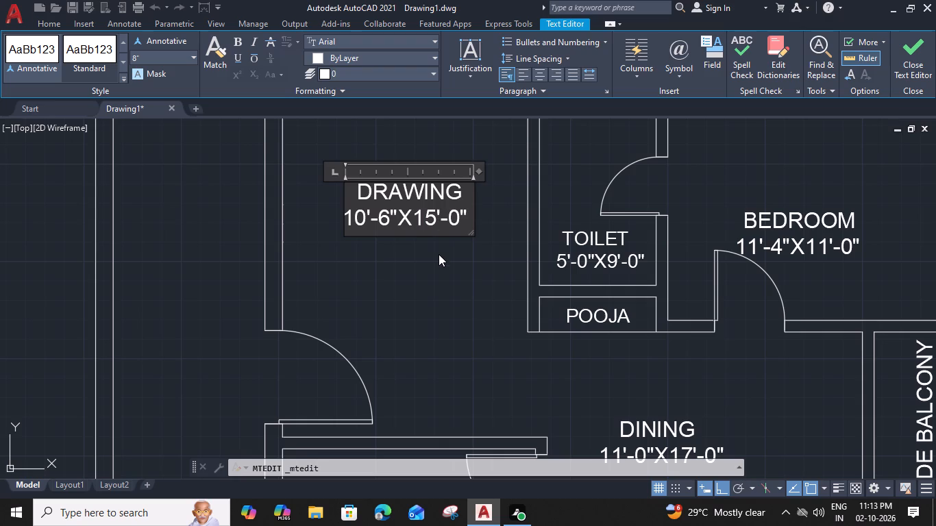
{"action": "left_click", "coordinate": [439, 254]}
Change the dimensions of the same unit's M.BEDROOM label to 10'-10"X15'-3".
{"action": "scroll", "coordinate": [439, 254], "scroll_direction": "down", "scroll_amount": 2}
{"action": "middle_click_drag", "start_coordinate": [439, 271], "coordinate": [415, 159]}
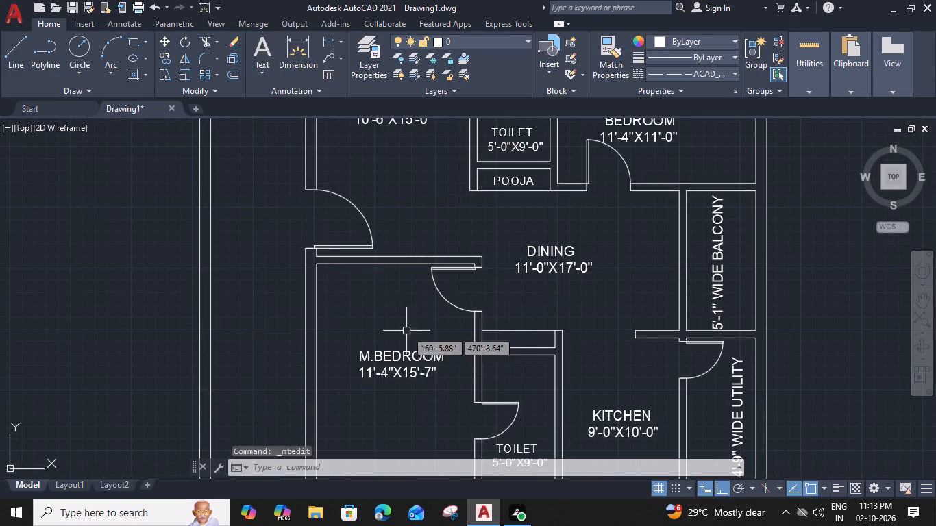
{"action": "double_click", "coordinate": [406, 374]}
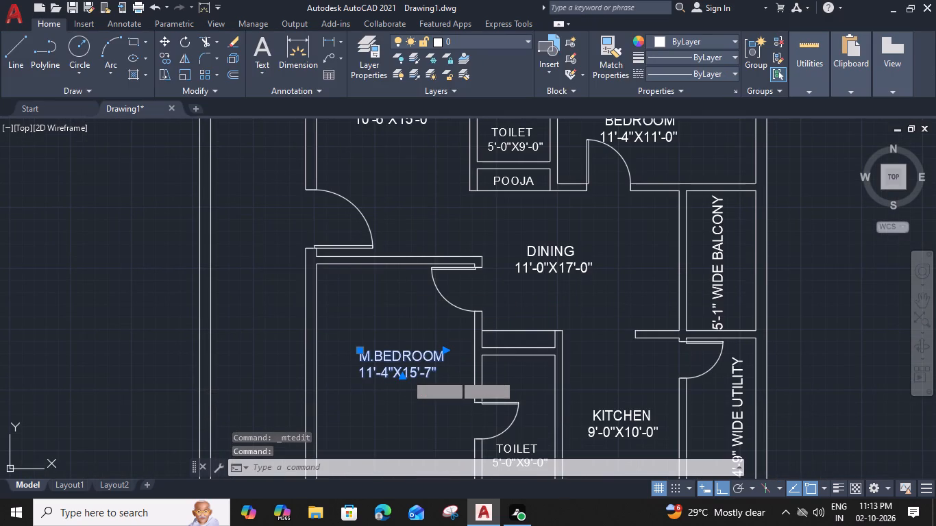
{"action": "middle_click_drag", "start_coordinate": [408, 396], "coordinate": [410, 338]}
{"action": "scroll", "coordinate": [381, 321], "scroll_direction": "up", "scroll_amount": 2}
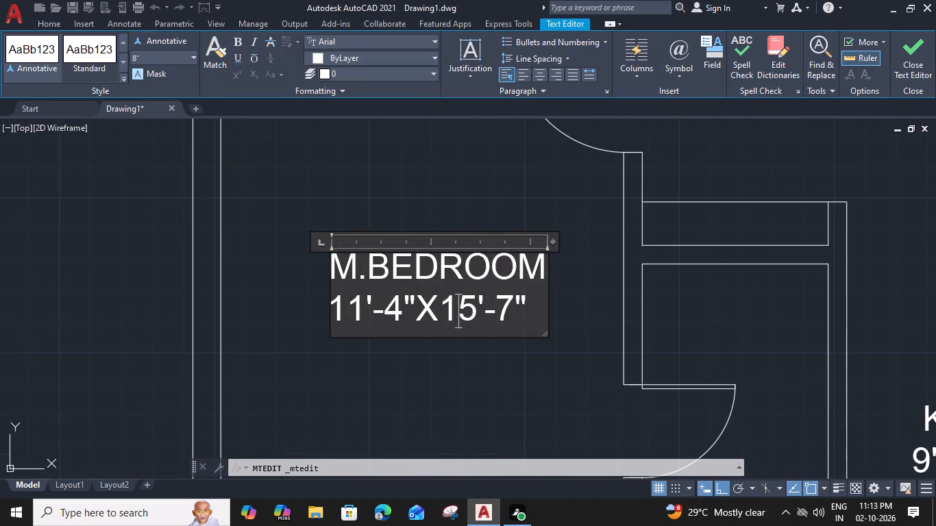
{"action": "left_click_drag", "start_coordinate": [365, 308], "coordinate": [354, 310]}
{"action": "key", "text": "0"}
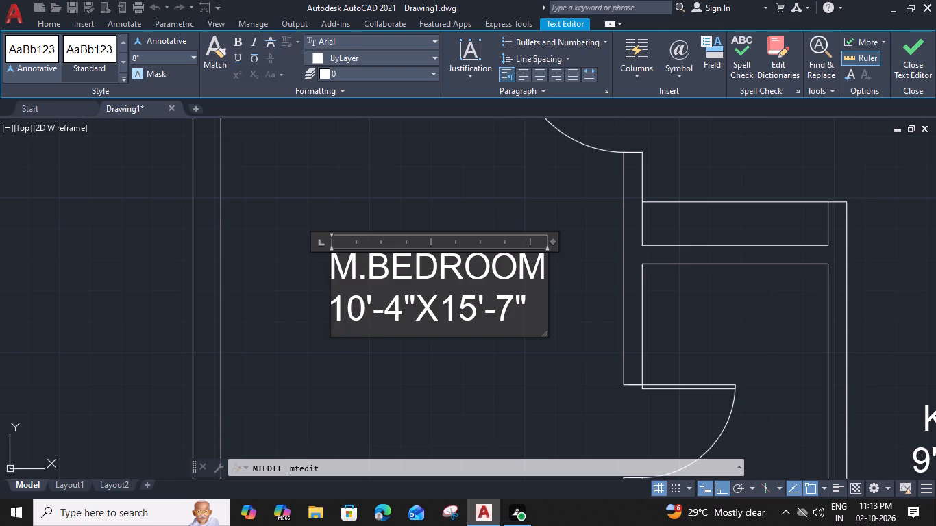
{"action": "left_click_drag", "start_coordinate": [399, 318], "coordinate": [389, 317]}
{"action": "key", "text": "1"}
{"action": "key", "text": "o"}
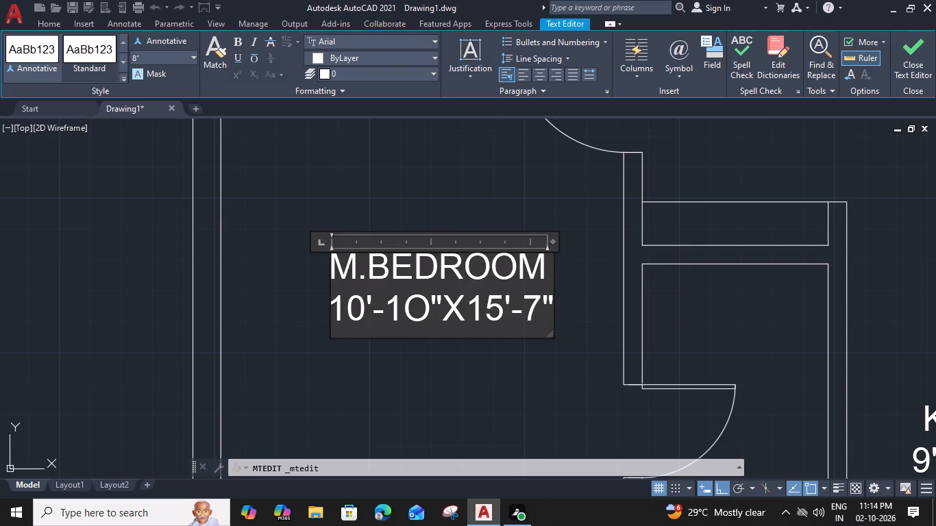
{"action": "key", "text": "BackSpace"}
{"action": "key", "text": "9"}
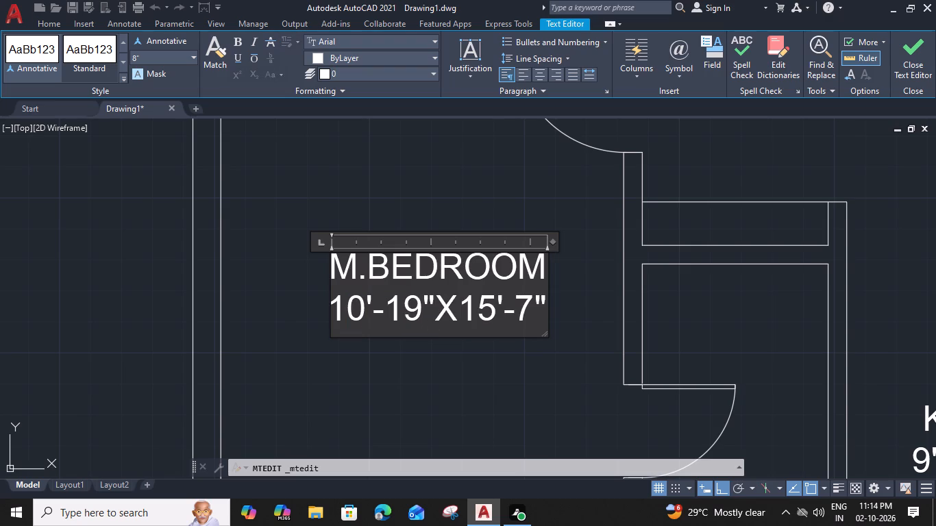
{"action": "key", "text": "BackSpace"}
{"action": "key", "text": "0"}
{"action": "left_click_drag", "start_coordinate": [526, 308], "coordinate": [520, 308]}
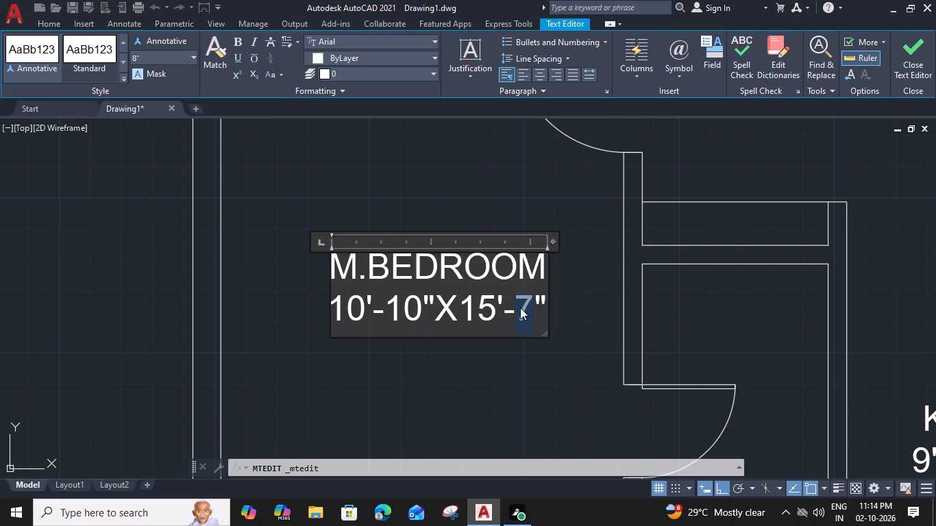
{"action": "key", "text": "3"}
{"action": "left_click", "coordinate": [476, 353]}
Change the dimensions of the KITCHEN label in the same unit to 8'-0"X10'-2".
{"action": "scroll", "coordinate": [476, 353], "scroll_direction": "down", "scroll_amount": 3}
{"action": "middle_click_drag", "start_coordinate": [473, 347], "coordinate": [476, 353]}
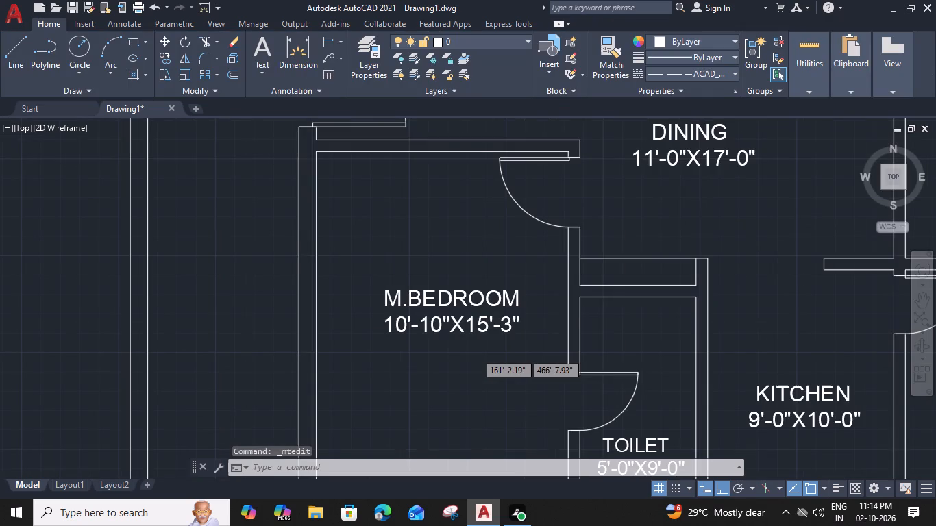
{"action": "middle_click_drag", "start_coordinate": [476, 353], "coordinate": [337, 278]}
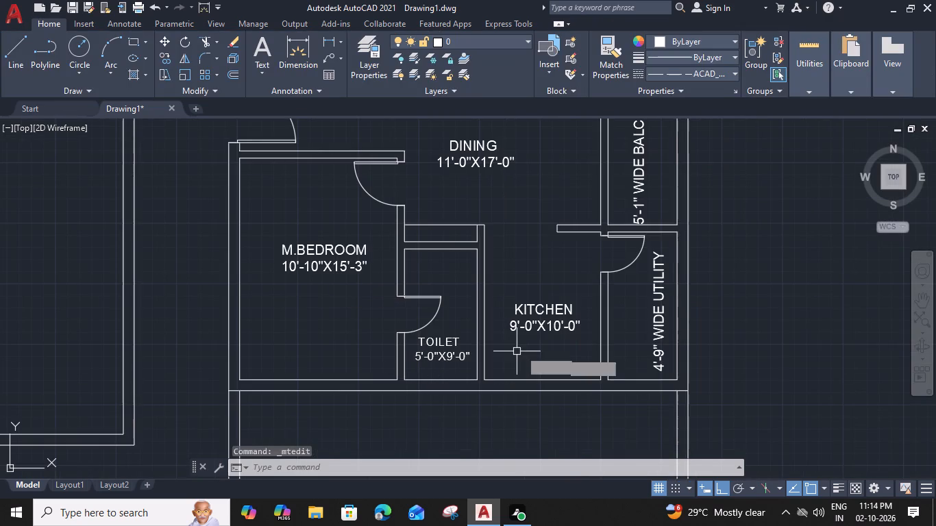
{"action": "double_click", "coordinate": [541, 324]}
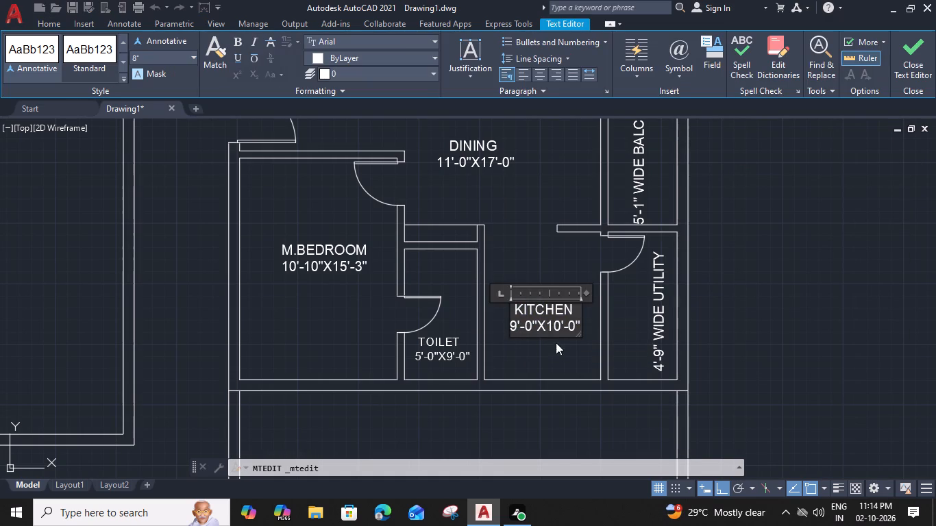
{"action": "scroll", "coordinate": [554, 335], "scroll_direction": "up", "scroll_amount": 1}
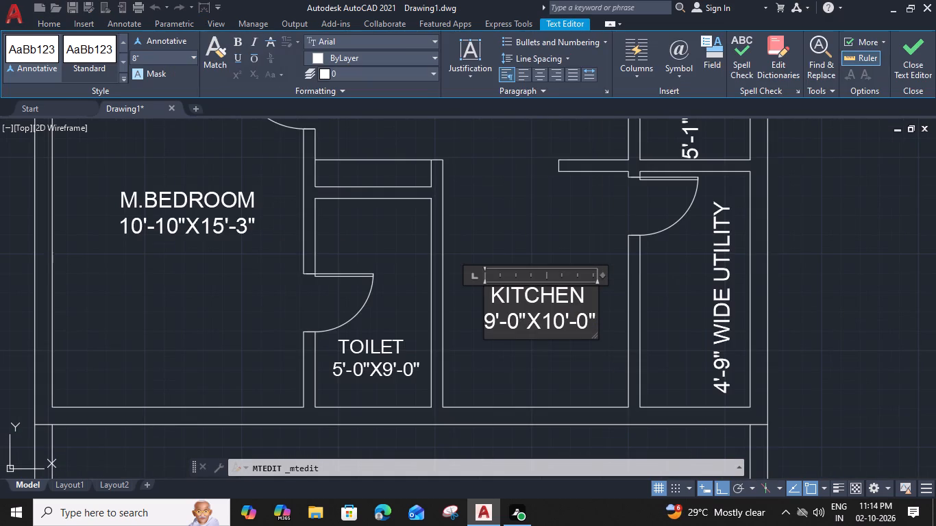
{"action": "left_click_drag", "start_coordinate": [495, 324], "coordinate": [485, 325]}
{"action": "key", "text": "8"}
{"action": "left_click", "coordinate": [587, 322]}
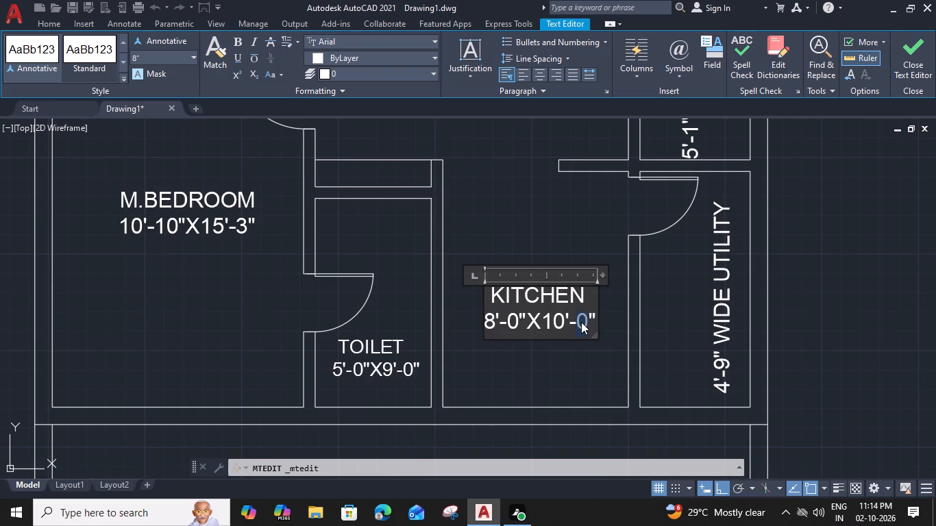
{"action": "key", "text": "2"}
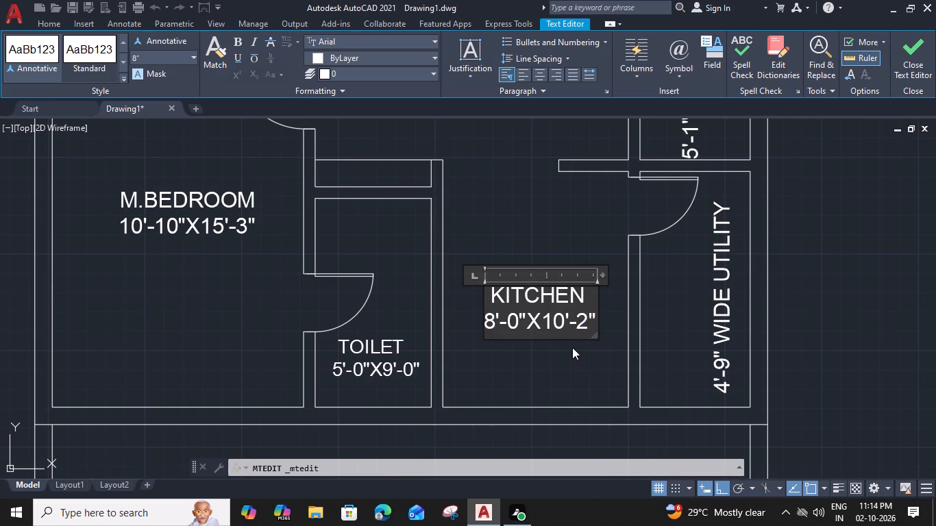
{"action": "left_click", "coordinate": [572, 347]}
Change the dimensions of the DINING label below that unit's pooja room to 13'-6"X10'-0".
{"action": "scroll", "coordinate": [572, 347], "scroll_direction": "down", "scroll_amount": 2}
{"action": "middle_click_drag", "start_coordinate": [603, 313], "coordinate": [550, 350]}
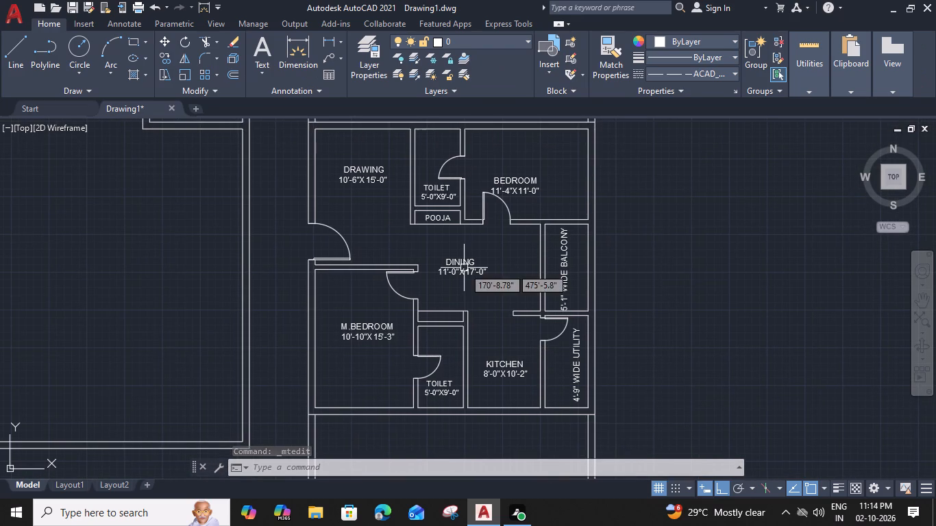
{"action": "double_click", "coordinate": [464, 268]}
{"action": "scroll", "coordinate": [463, 268], "scroll_direction": "up", "scroll_amount": 2}
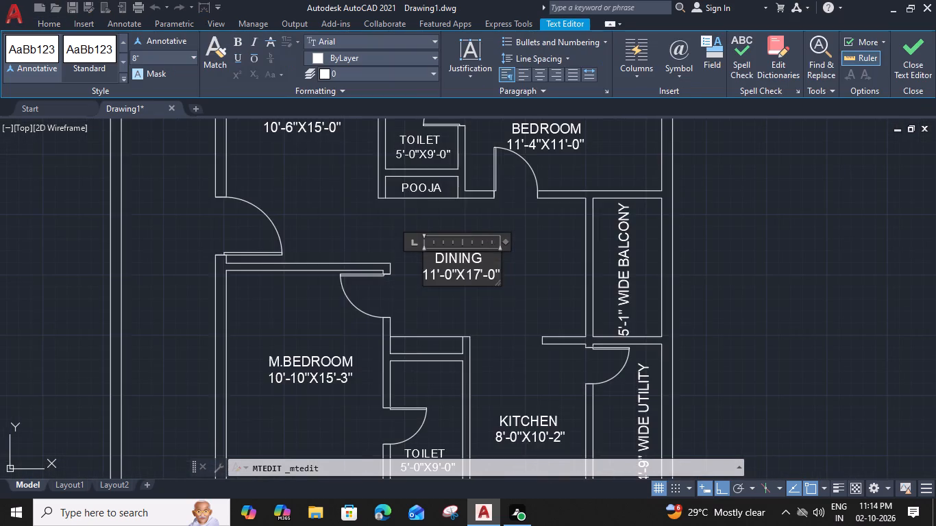
{"action": "left_click_drag", "start_coordinate": [419, 280], "coordinate": [413, 281]}
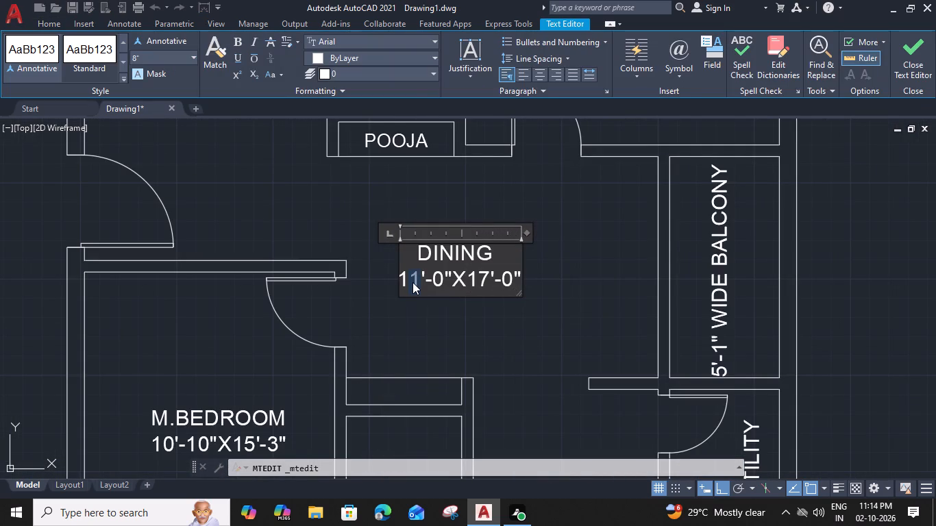
{"action": "key", "text": "3"}
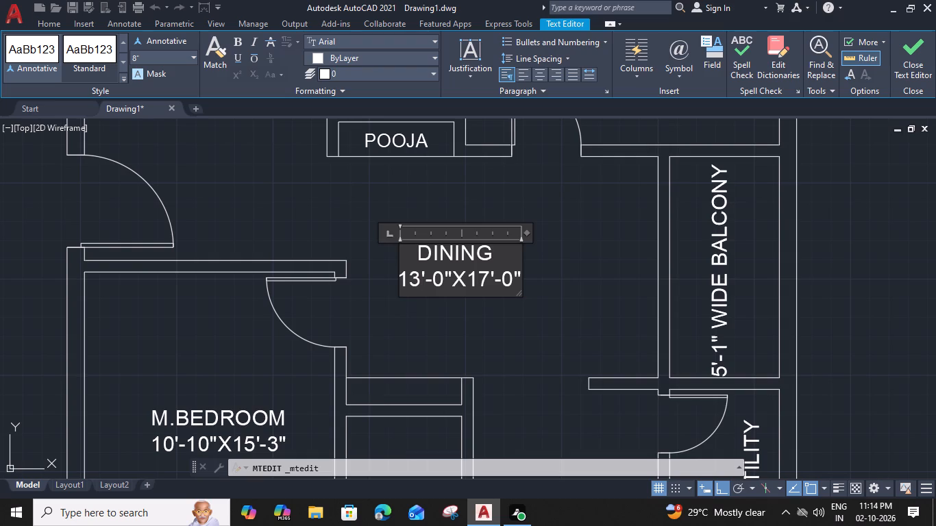
{"action": "left_click_drag", "start_coordinate": [443, 283], "coordinate": [436, 283]}
{"action": "key", "text": "6"}
{"action": "left_click_drag", "start_coordinate": [490, 279], "coordinate": [482, 279]}
{"action": "key", "text": "0"}
{"action": "left_click", "coordinate": [532, 301]}
Change the dimensions of the BEDROOM label in the same unit to 13'-0"X10'-0".
{"action": "scroll", "coordinate": [532, 302], "scroll_direction": "down", "scroll_amount": 2}
{"action": "middle_click_drag", "start_coordinate": [530, 296], "coordinate": [485, 321]}
{"action": "double_click", "coordinate": [524, 234]}
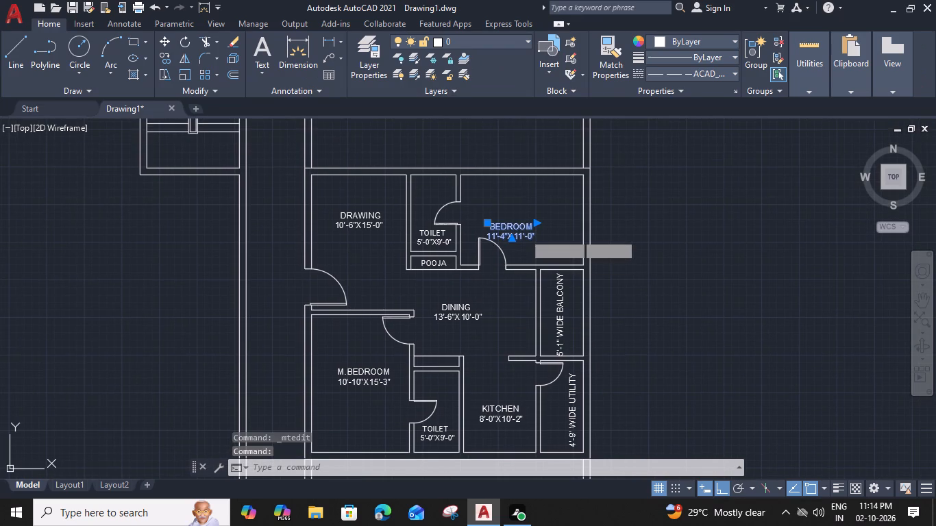
{"action": "scroll", "coordinate": [517, 229], "scroll_direction": "up", "scroll_amount": 3}
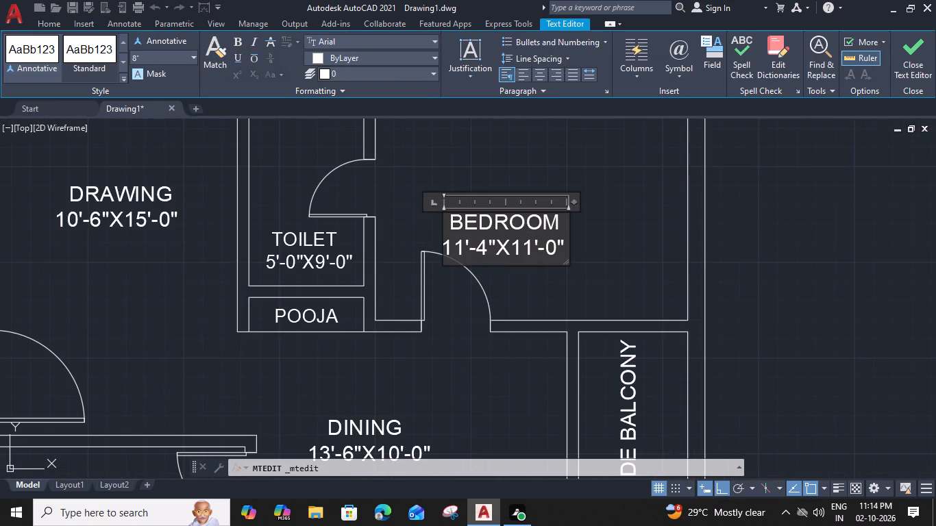
{"action": "left_click_drag", "start_coordinate": [463, 245], "coordinate": [456, 246]}
{"action": "key", "text": "3"}
{"action": "left_click_drag", "start_coordinate": [485, 249], "coordinate": [479, 249]}
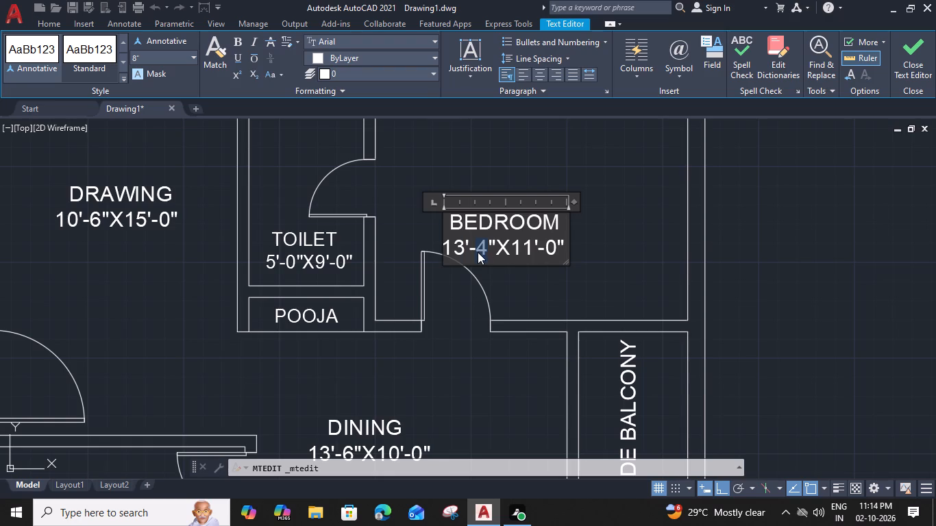
{"action": "key", "text": "0"}
{"action": "left_click", "coordinate": [527, 251]}
{"action": "key", "text": "0"}
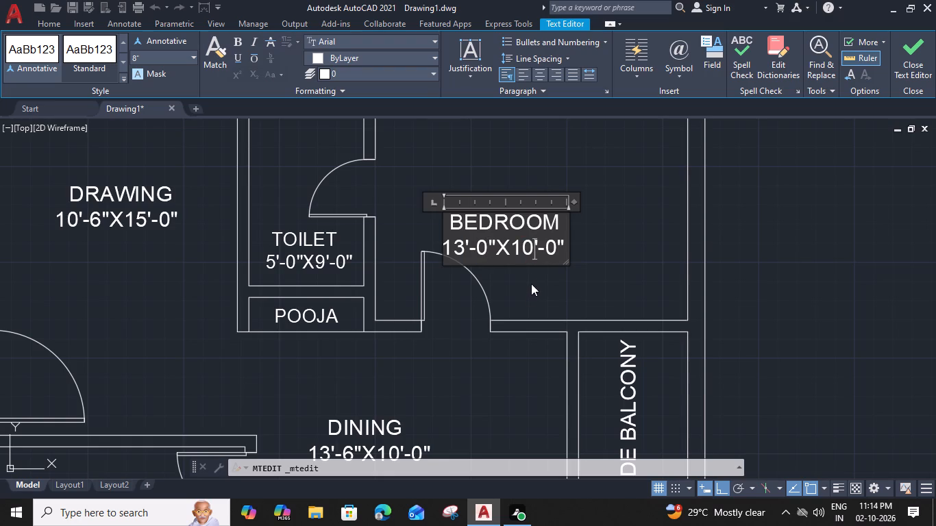
{"action": "left_click", "coordinate": [532, 281]}
Move the BEDROOM label horizontally away from the door swing, toward the middle of the room.
{"action": "left_click", "coordinate": [531, 240]}
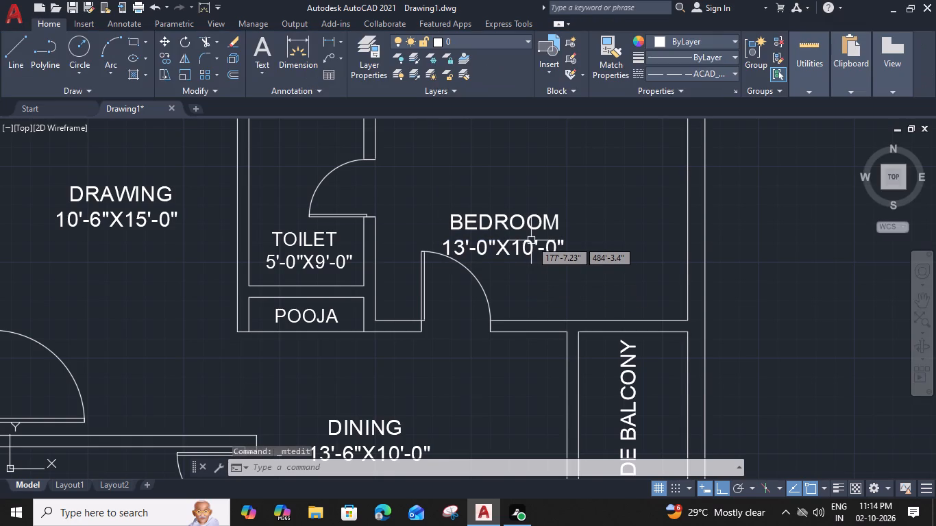
{"action": "type", "text": "M"}
{"action": "key", "text": "space"}
{"action": "left_click", "coordinate": [556, 251]}
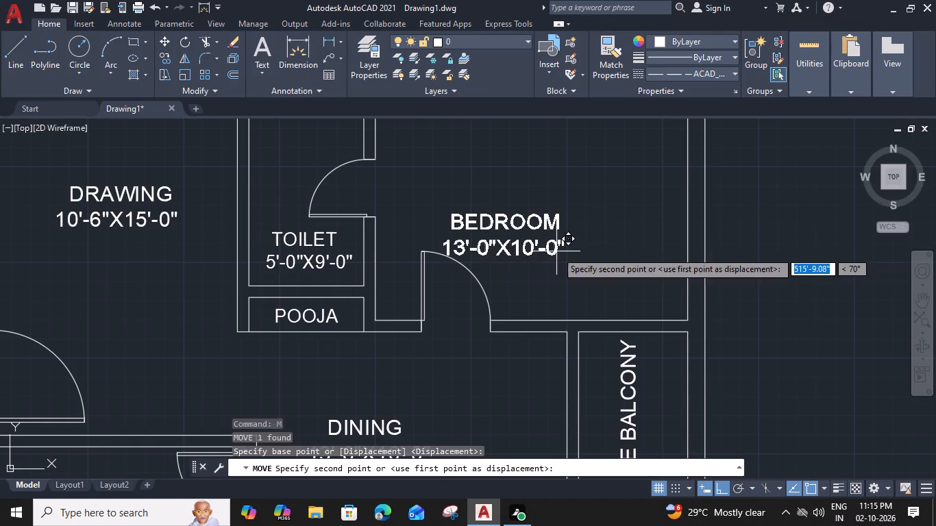
{"action": "left_click", "coordinate": [595, 250]}
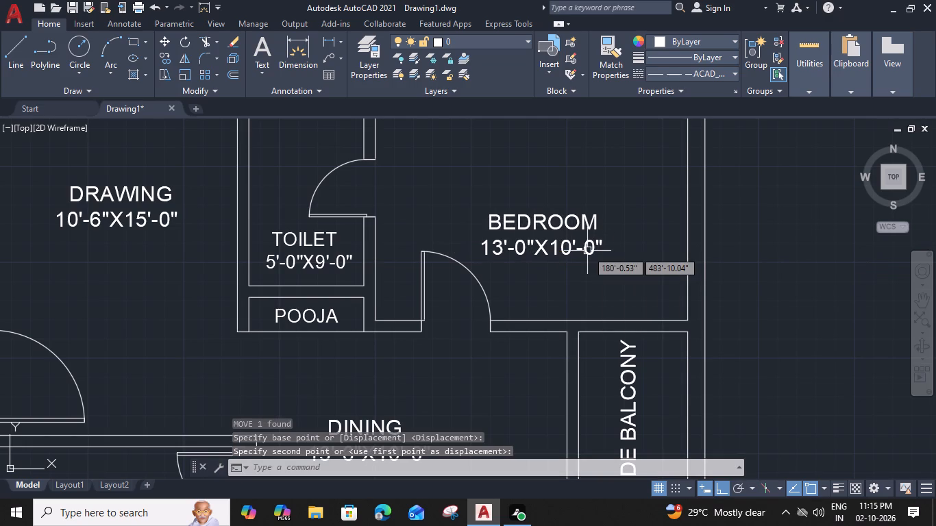
Change the width in the same unit's balcony label so it reads 5'-0" WIDE BALCONY.
{"action": "scroll", "coordinate": [568, 275], "scroll_direction": "down", "scroll_amount": 2}
{"action": "middle_click_drag", "start_coordinate": [444, 368], "coordinate": [437, 291]}
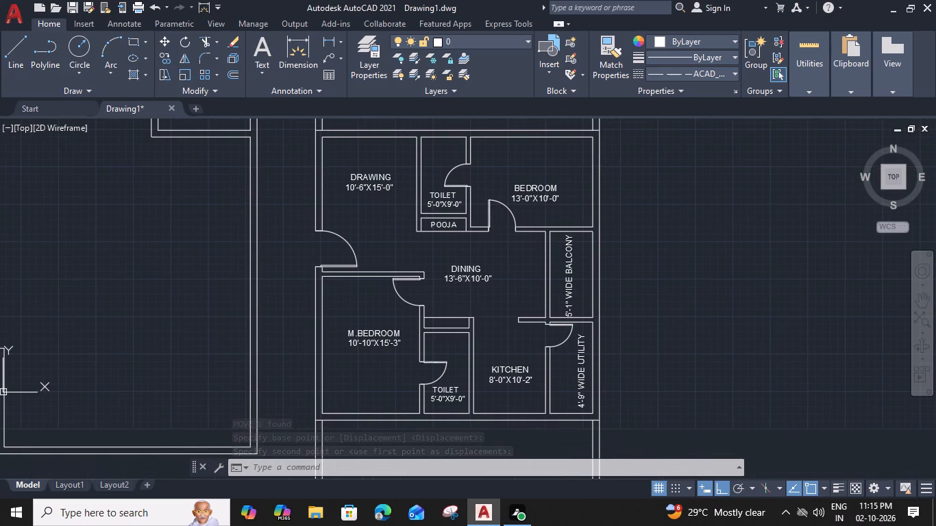
{"action": "middle_click_drag", "start_coordinate": [437, 365], "coordinate": [436, 265]}
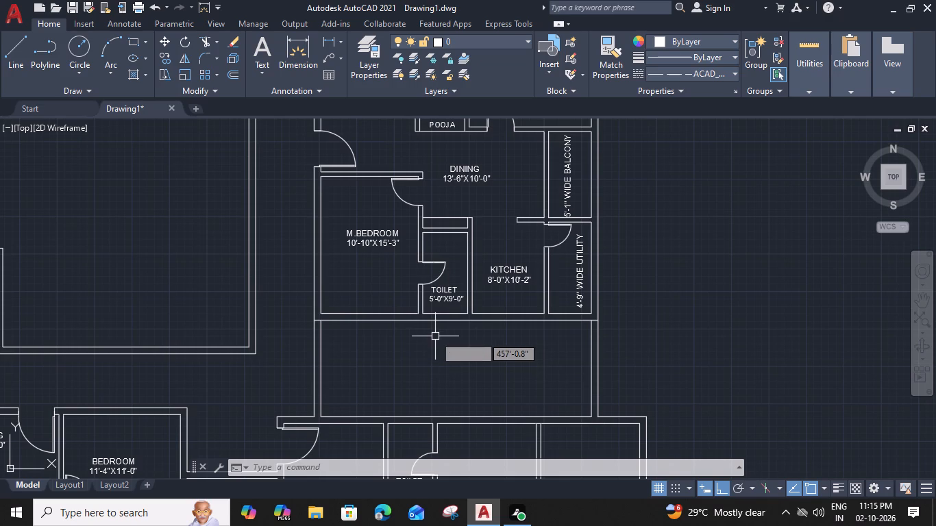
{"action": "left_click", "coordinate": [561, 186]}
{"action": "left_click", "coordinate": [571, 197]}
{"action": "double_click", "coordinate": [569, 191]}
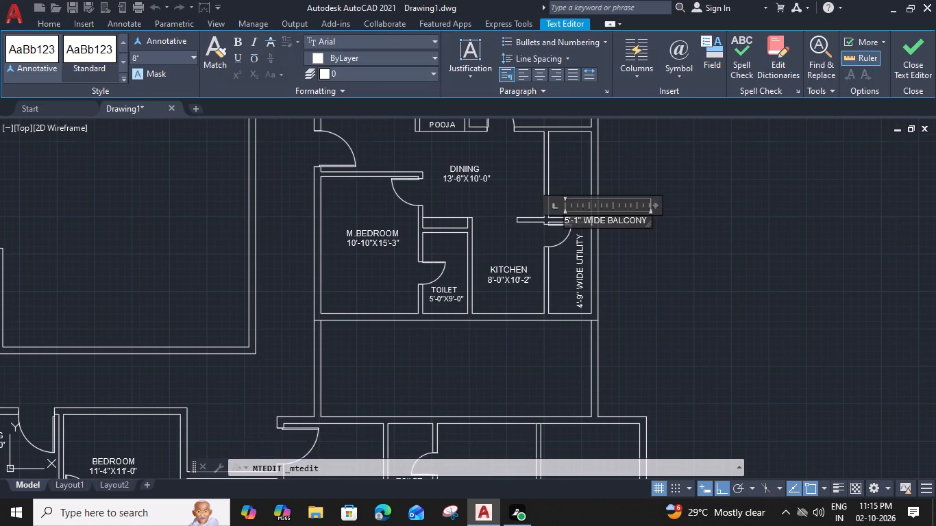
{"action": "scroll", "coordinate": [570, 218], "scroll_direction": "up", "scroll_amount": 3}
{"action": "left_click_drag", "start_coordinate": [595, 227], "coordinate": [589, 227]}
{"action": "key", "text": "0"}
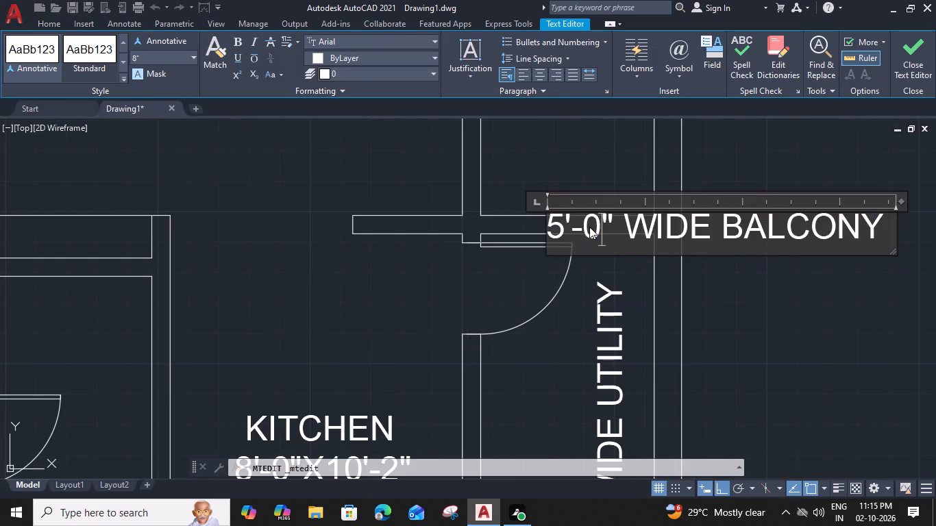
{"action": "left_click", "coordinate": [528, 272]}
Move the WIDE BALCONY label slightly upward so it sits clear of the balcony's lower wall.
{"action": "scroll", "coordinate": [528, 267], "scroll_direction": "down", "scroll_amount": 2}
{"action": "middle_click_drag", "start_coordinate": [563, 200], "coordinate": [560, 262]}
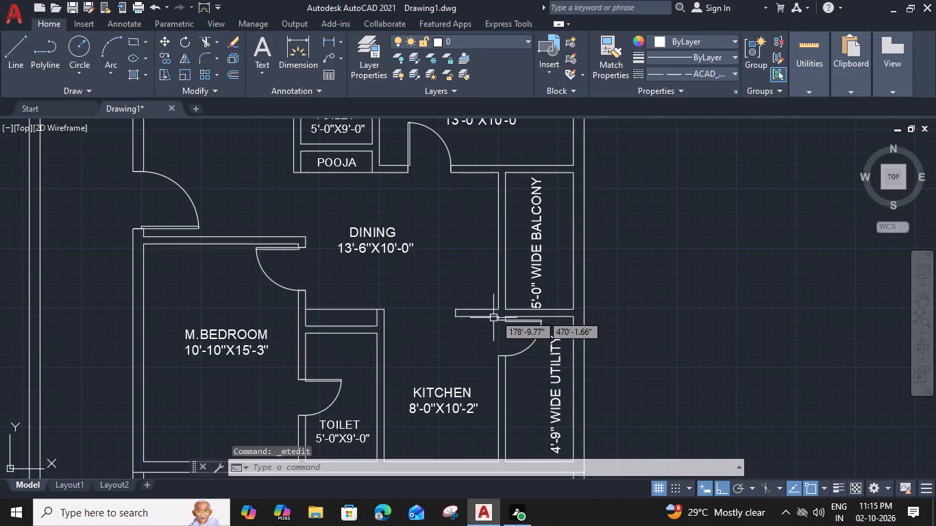
{"action": "scroll", "coordinate": [533, 208], "scroll_direction": "up", "scroll_amount": 3}
{"action": "left_click", "coordinate": [534, 208]}
{"action": "type", "text": "M"}
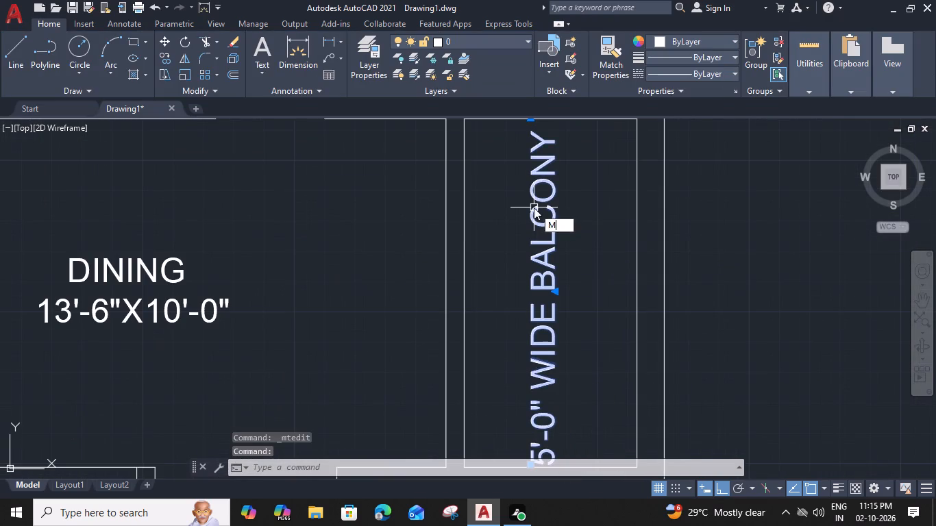
{"action": "key", "text": "space"}
{"action": "middle_click_drag", "start_coordinate": [533, 179], "coordinate": [532, 231]}
{"action": "scroll", "coordinate": [522, 177], "scroll_direction": "up", "scroll_amount": 2}
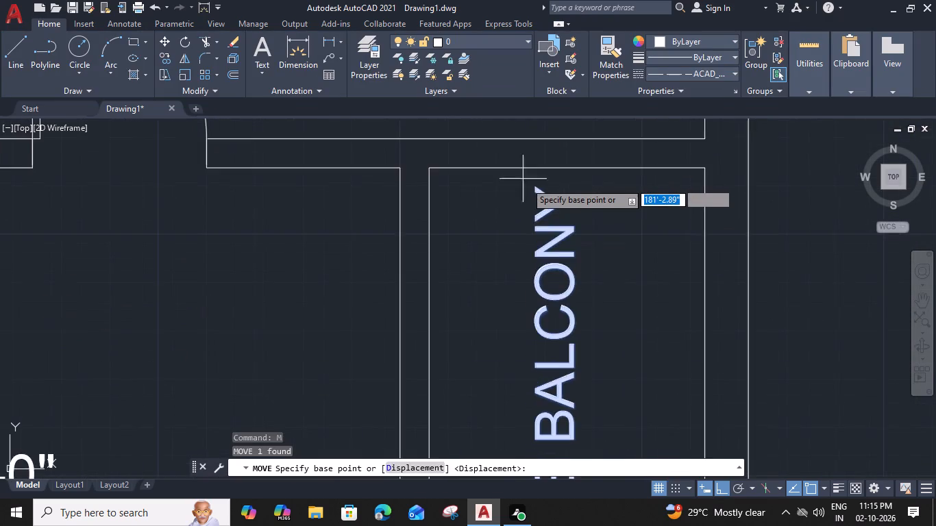
{"action": "scroll", "coordinate": [526, 182], "scroll_direction": "up", "scroll_amount": 3}
{"action": "left_click", "coordinate": [567, 198]}
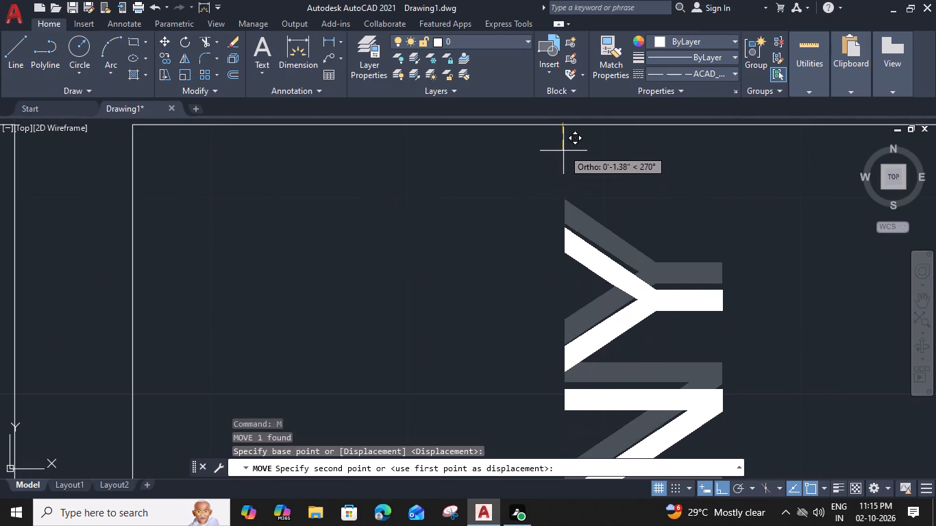
{"action": "middle_click_drag", "start_coordinate": [563, 143], "coordinate": [556, 234]}
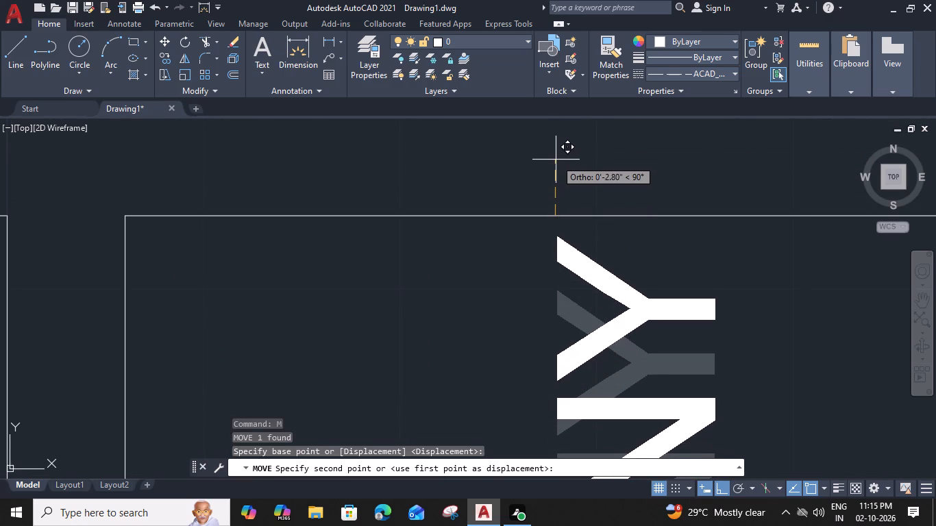
{"action": "left_click", "coordinate": [557, 165]}
{"action": "scroll", "coordinate": [557, 166], "scroll_direction": "down", "scroll_amount": 4}
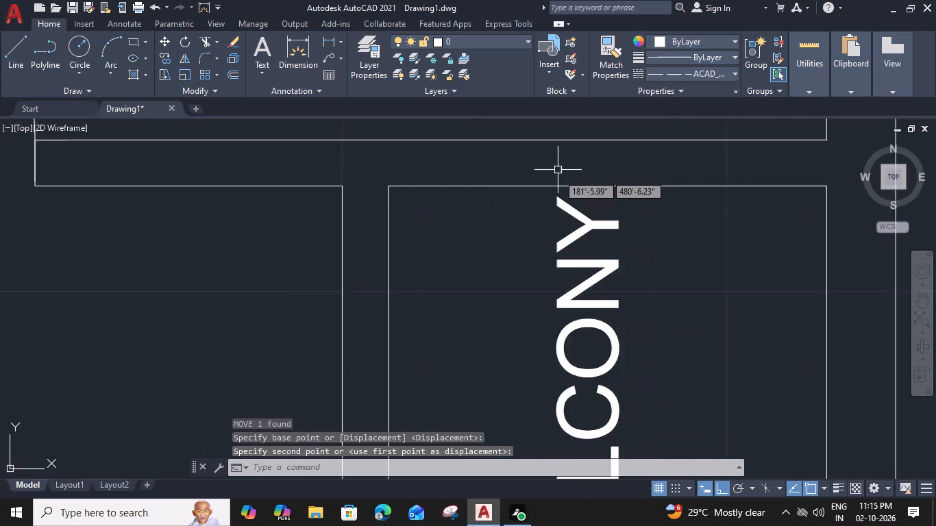
{"action": "scroll", "coordinate": [558, 205], "scroll_direction": "down", "scroll_amount": 2}
{"action": "middle_click_drag", "start_coordinate": [553, 312], "coordinate": [554, 238]}
{"action": "scroll", "coordinate": [554, 242], "scroll_direction": "down", "scroll_amount": 2}
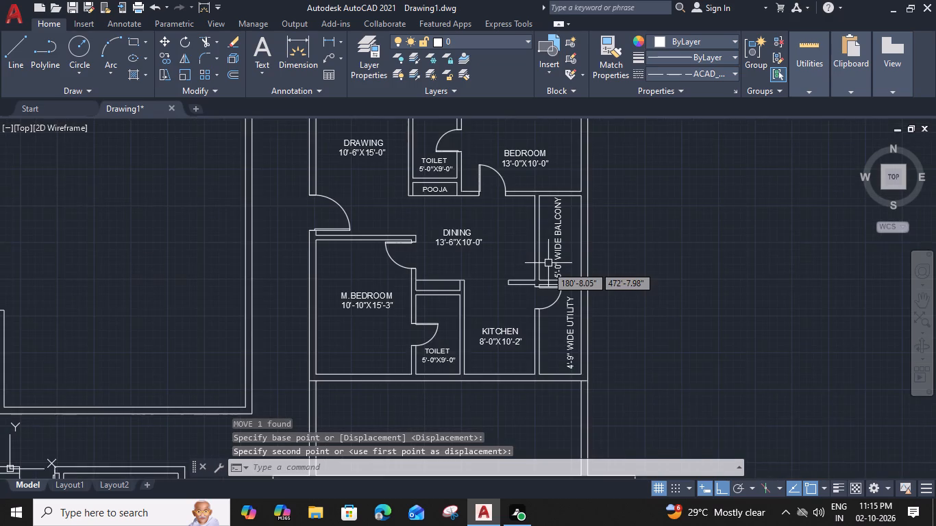
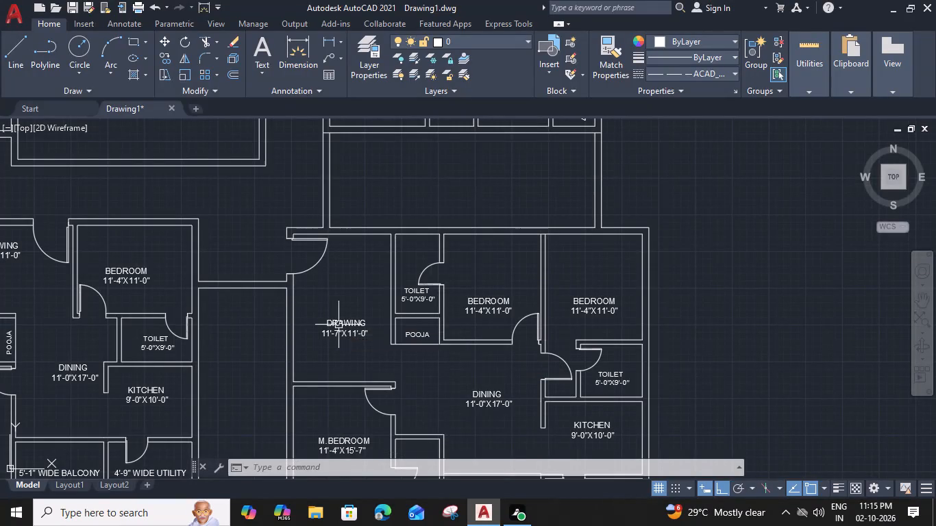
Change the dimensions of the DRAWING room label beside the POOJA room to 11'-1"X16'-9".
{"action": "double_click", "coordinate": [341, 326]}
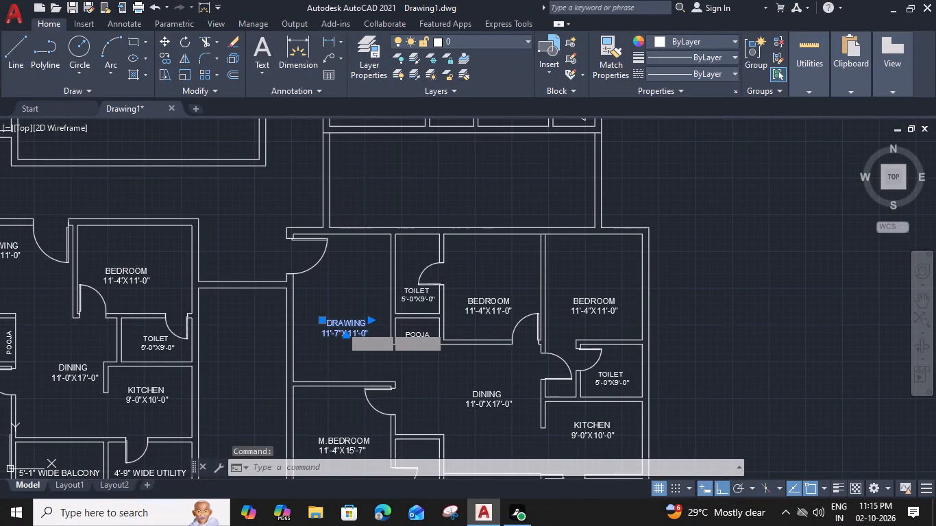
{"action": "scroll", "coordinate": [329, 343], "scroll_direction": "up", "scroll_amount": 3}
{"action": "left_click_drag", "start_coordinate": [351, 334], "coordinate": [344, 334]}
{"action": "key", "text": "1"}
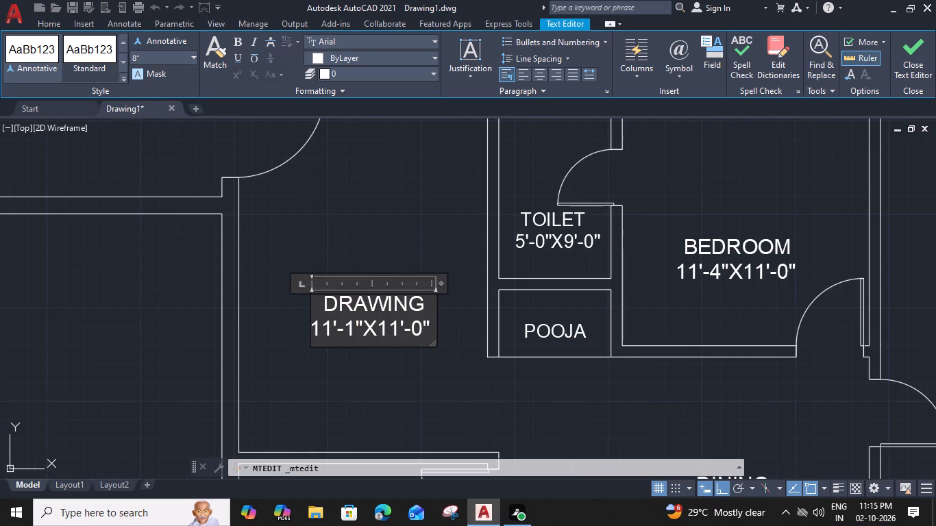
{"action": "left_click", "coordinate": [395, 332]}
{"action": "key", "text": "6"}
{"action": "left_click", "coordinate": [421, 328]}
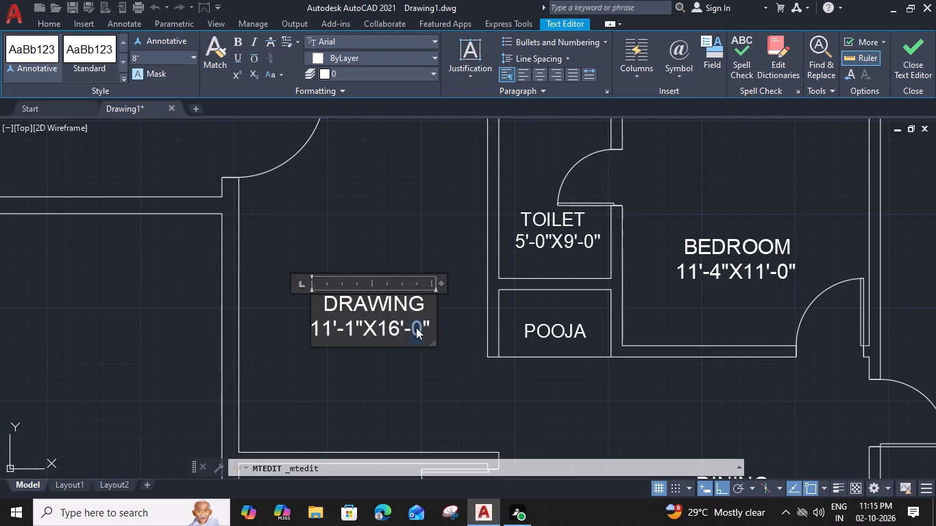
{"action": "key", "text": "9"}
{"action": "left_click", "coordinate": [417, 377]}
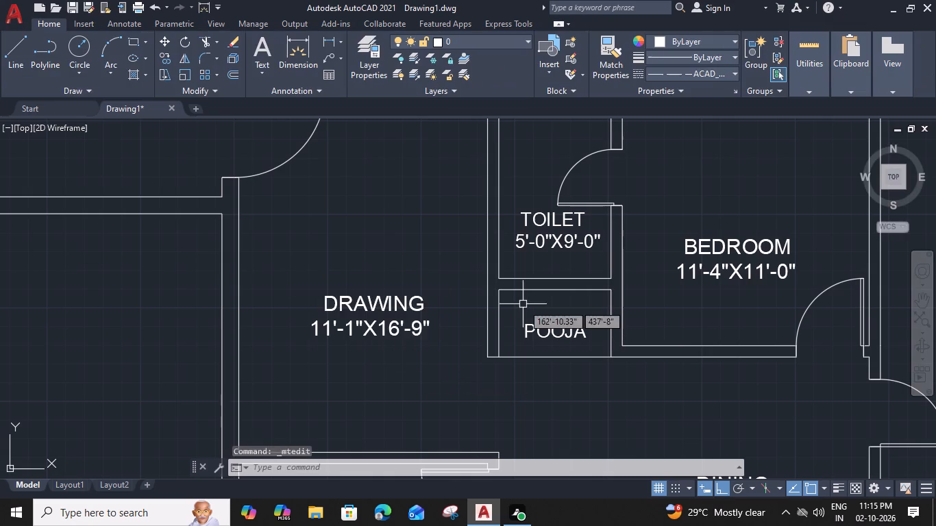
Change the dimensions of the BEDROOM label in the middle bedroom, next to the toilet and POOJA, to 11'-0"X12'-0".
{"action": "middle_click_drag", "start_coordinate": [523, 304], "coordinate": [461, 332]}
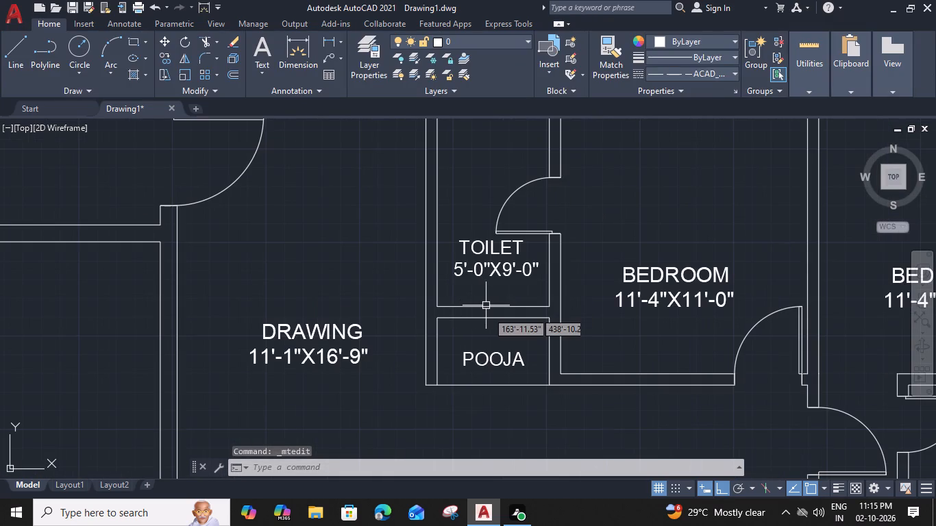
{"action": "middle_click_drag", "start_coordinate": [528, 328], "coordinate": [430, 307]}
{"action": "double_click", "coordinate": [540, 278]}
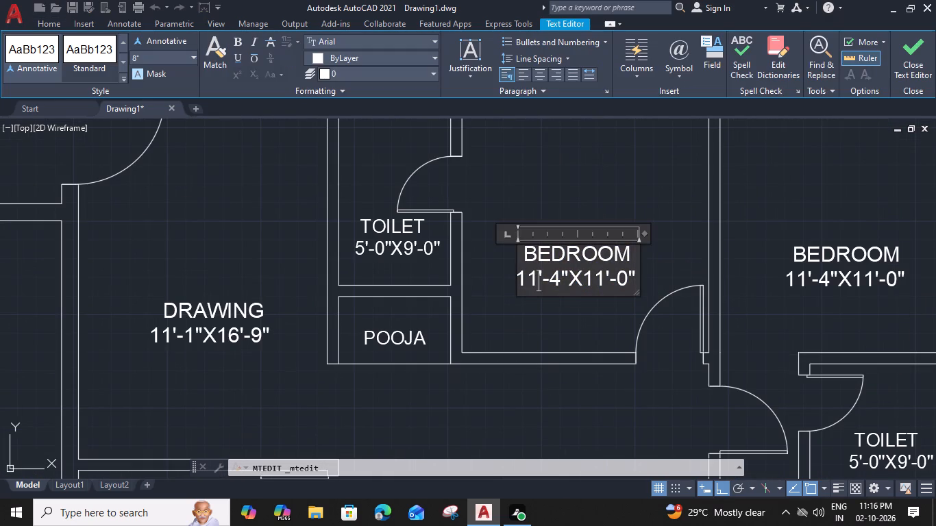
{"action": "left_click_drag", "start_coordinate": [555, 280], "coordinate": [561, 280]}
{"action": "key", "text": "0"}
{"action": "left_click", "coordinate": [598, 279]}
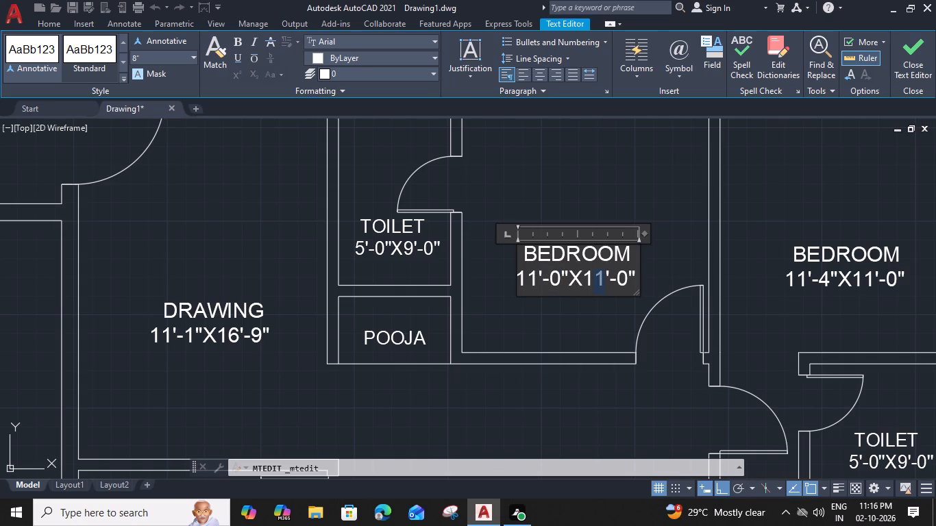
{"action": "key", "text": "2"}
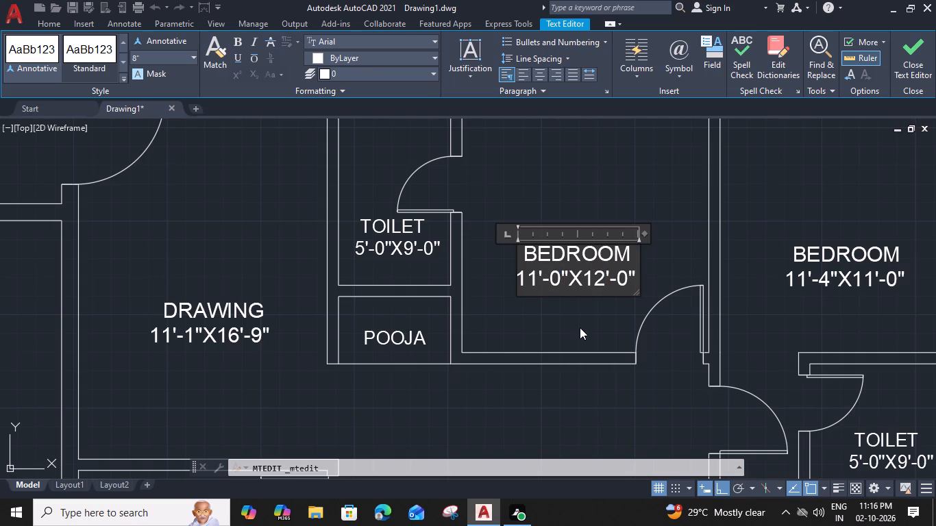
{"action": "left_click", "coordinate": [580, 327]}
Change the dimensions of the BEDROOM label in the unit's outer corner bedroom to 11'-0"X12'-0".
{"action": "scroll", "coordinate": [578, 326], "scroll_direction": "down", "scroll_amount": 1}
{"action": "middle_click_drag", "start_coordinate": [572, 316], "coordinate": [571, 315]}
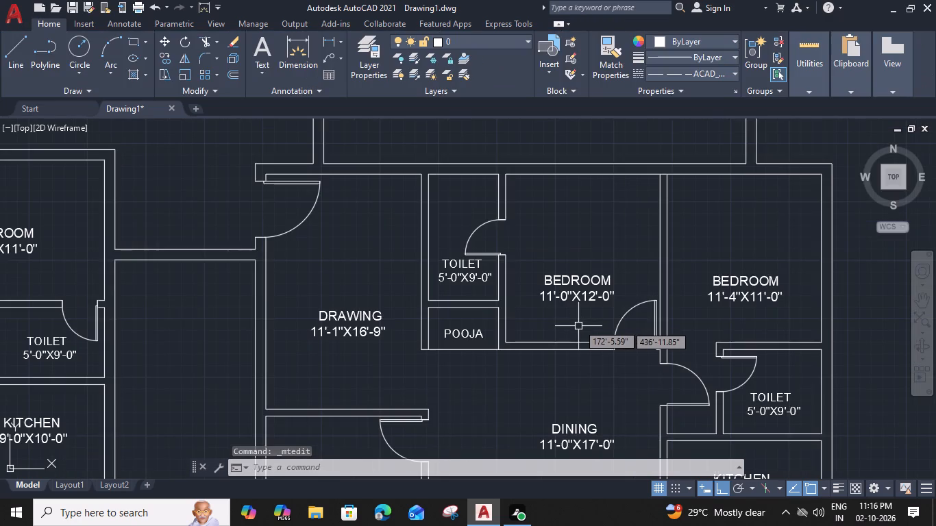
{"action": "middle_click_drag", "start_coordinate": [571, 315], "coordinate": [410, 287]}
{"action": "double_click", "coordinate": [586, 268]}
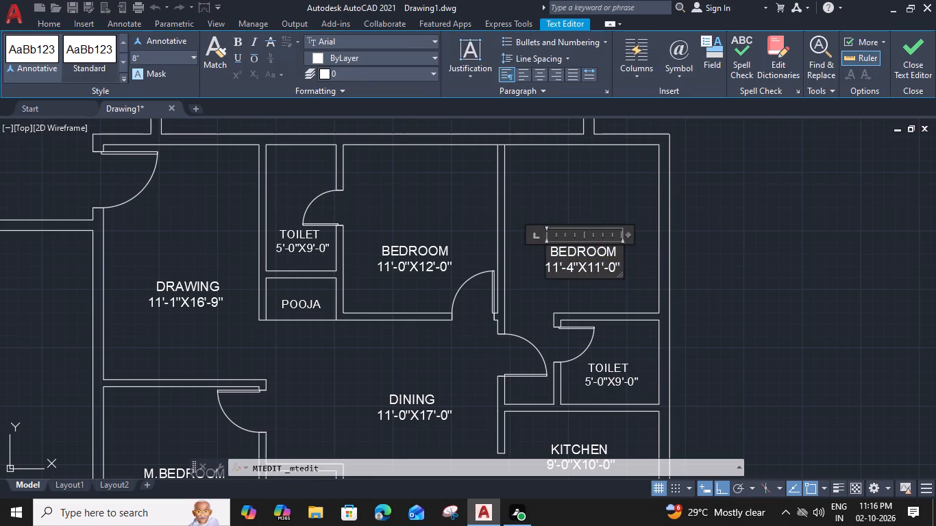
{"action": "scroll", "coordinate": [571, 268], "scroll_direction": "up", "scroll_amount": 2}
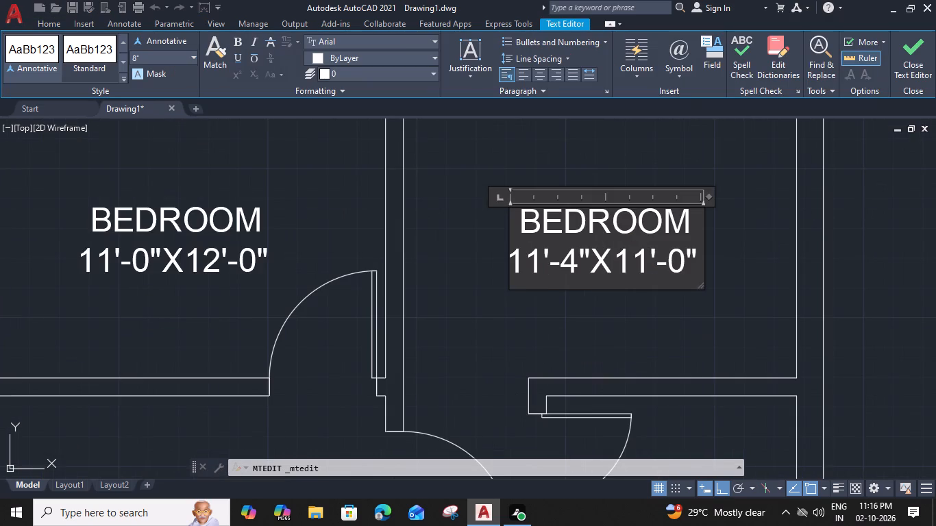
{"action": "left_click_drag", "start_coordinate": [573, 266], "coordinate": [567, 267]}
{"action": "key", "text": "0"}
{"action": "middle_click_drag", "start_coordinate": [593, 304], "coordinate": [565, 295]}
{"action": "left_click_drag", "start_coordinate": [617, 249], "coordinate": [610, 249]}
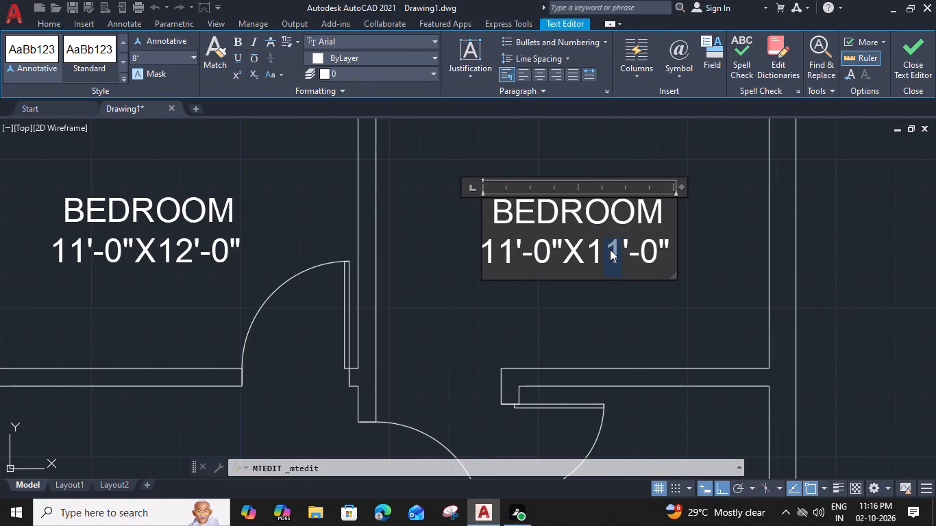
{"action": "key", "text": "2"}
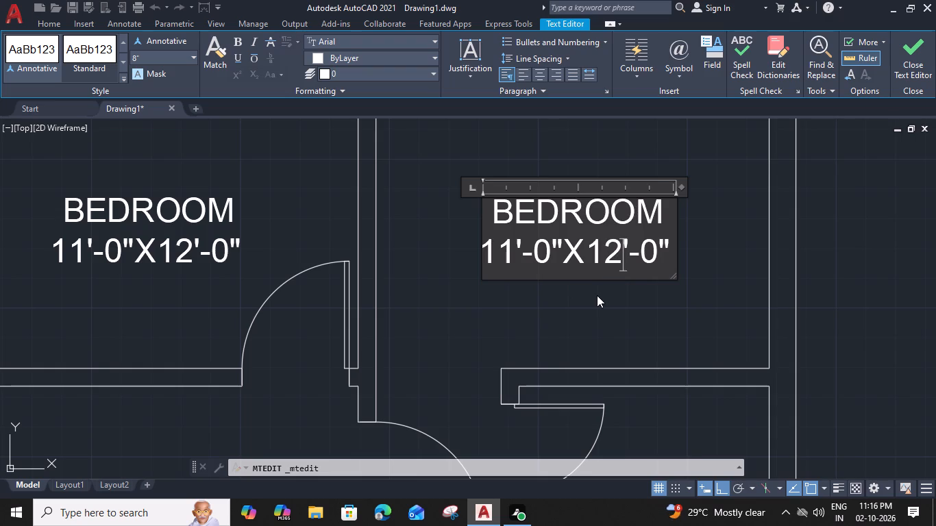
{"action": "left_click", "coordinate": [597, 295]}
Change the dimensions of the TOILET label between the corner bedroom and the kitchen to 7'-0"X6'-0".
{"action": "scroll", "coordinate": [596, 295], "scroll_direction": "down", "scroll_amount": 3}
{"action": "middle_click_drag", "start_coordinate": [549, 312], "coordinate": [596, 295]}
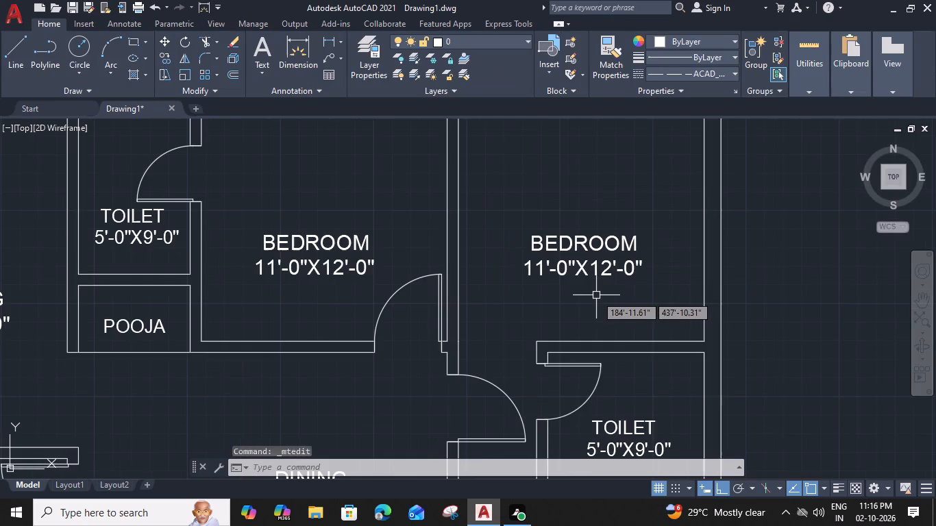
{"action": "middle_click_drag", "start_coordinate": [596, 295], "coordinate": [534, 212]}
{"action": "double_click", "coordinate": [589, 279]}
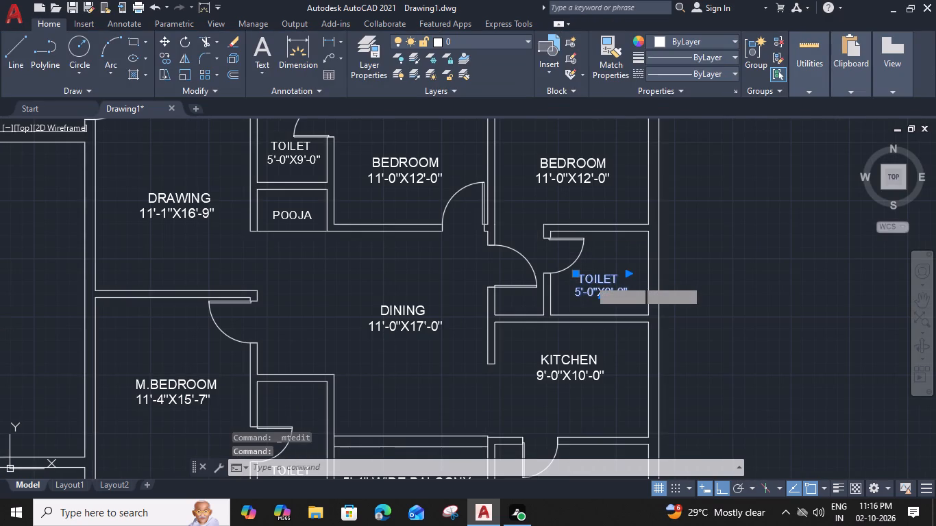
{"action": "scroll", "coordinate": [596, 295], "scroll_direction": "up", "scroll_amount": 2}
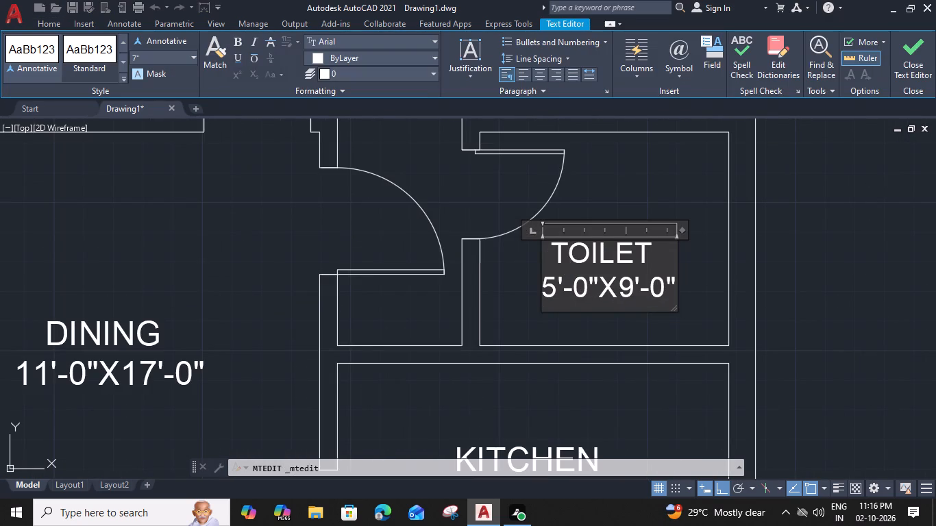
{"action": "left_click_drag", "start_coordinate": [554, 294], "coordinate": [544, 294]}
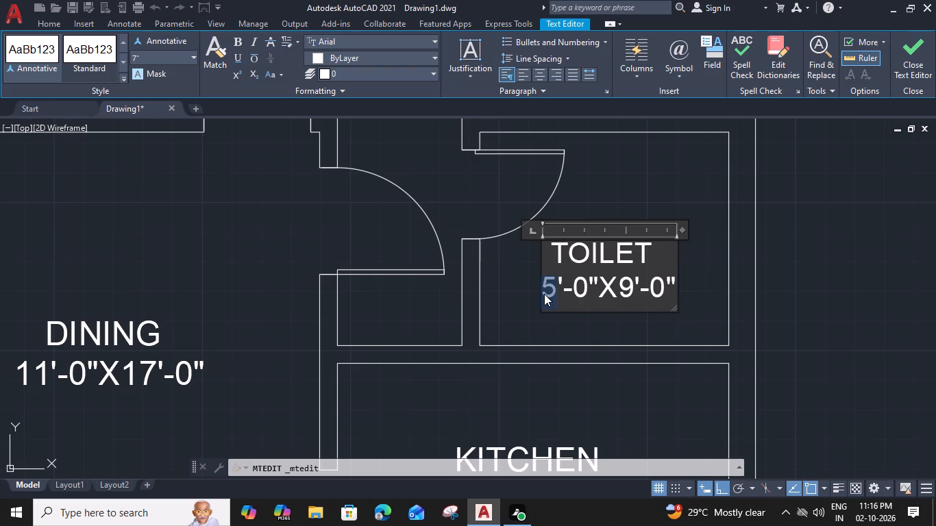
{"action": "key", "text": "7"}
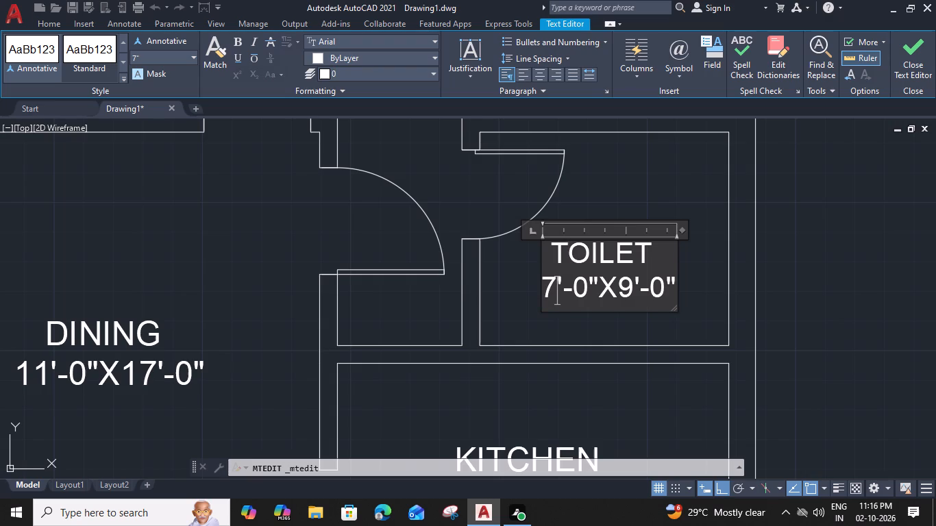
{"action": "left_click_drag", "start_coordinate": [621, 294], "coordinate": [629, 295]}
{"action": "key", "text": "6"}
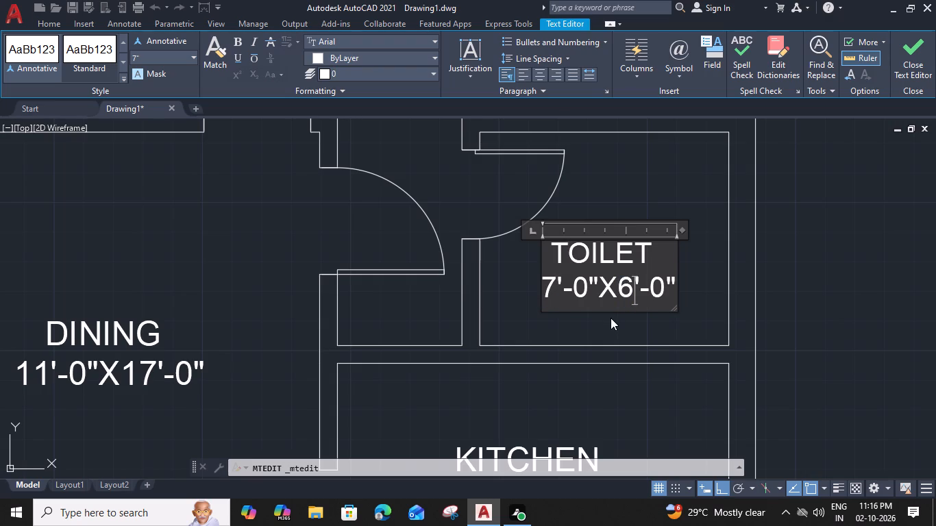
{"action": "left_click", "coordinate": [611, 318]}
Change the dimensions of the KITCHEN label in the same unit to 11'-0"X8'-3".
{"action": "scroll", "coordinate": [610, 318], "scroll_direction": "down", "scroll_amount": 3}
{"action": "middle_click_drag", "start_coordinate": [604, 318], "coordinate": [578, 231]}
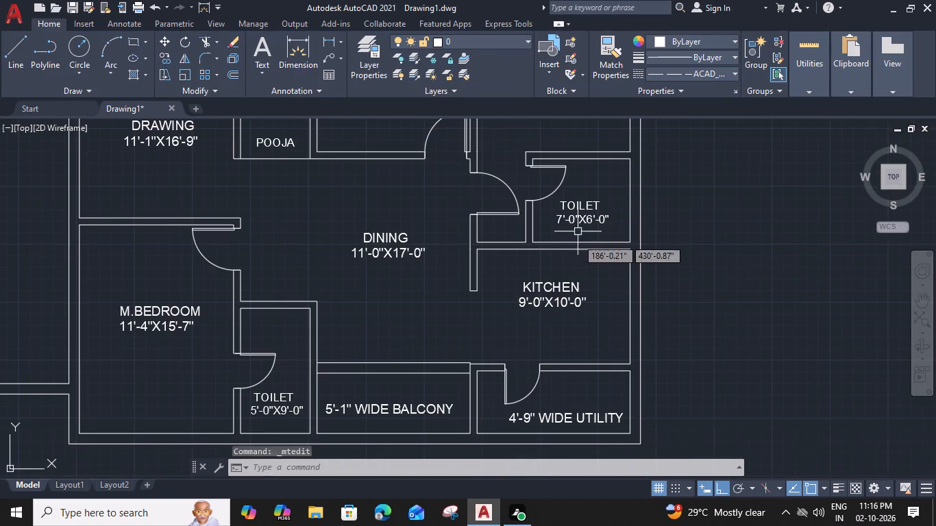
{"action": "double_click", "coordinate": [558, 303]}
{"action": "scroll", "coordinate": [529, 312], "scroll_direction": "up", "scroll_amount": 3}
{"action": "left_click_drag", "start_coordinate": [517, 295], "coordinate": [500, 296]}
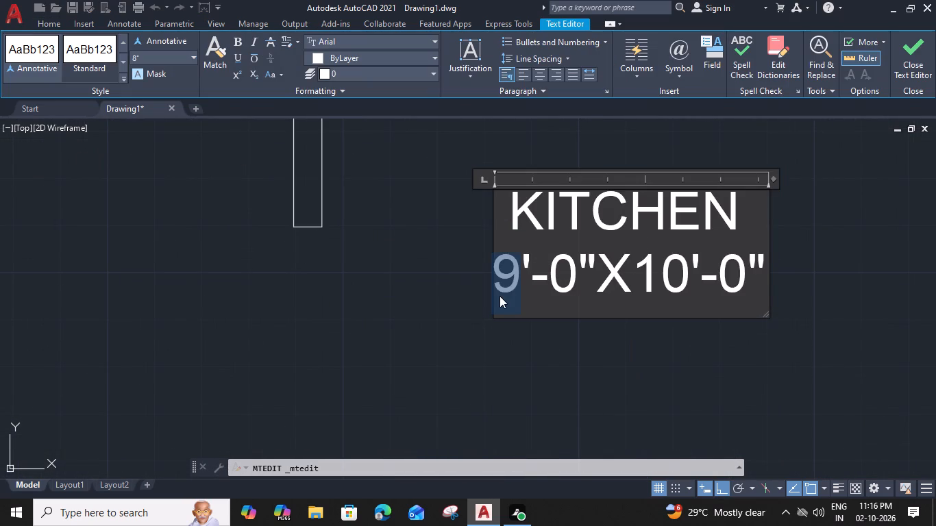
{"action": "type", "text": "11"}
{"action": "middle_click_drag", "start_coordinate": [525, 312], "coordinate": [451, 315]}
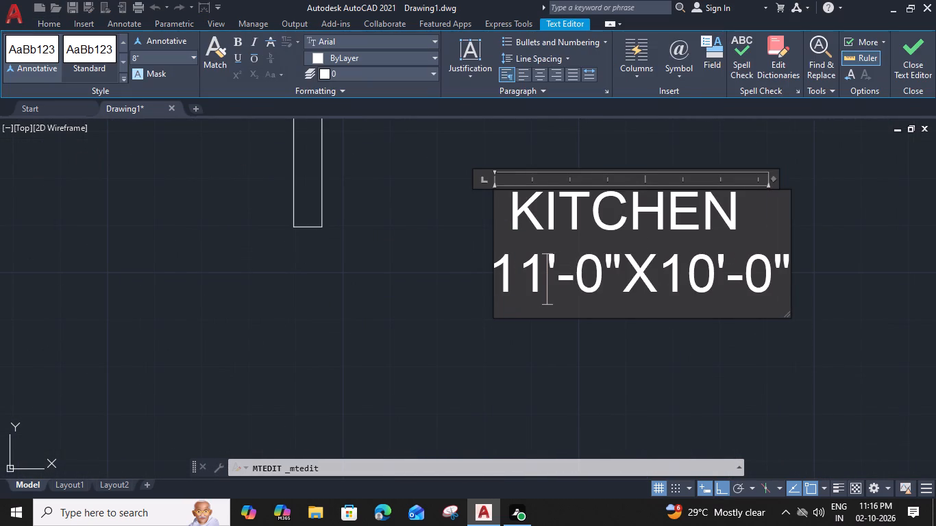
{"action": "left_click_drag", "start_coordinate": [642, 284], "coordinate": [641, 284]}
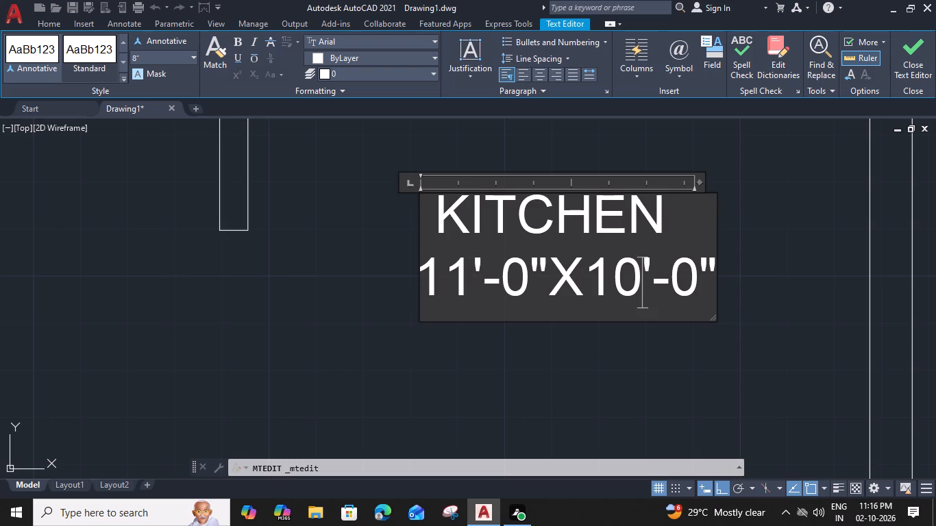
{"action": "left_click_drag", "start_coordinate": [641, 284], "coordinate": [597, 284]}
{"action": "key", "text": "8"}
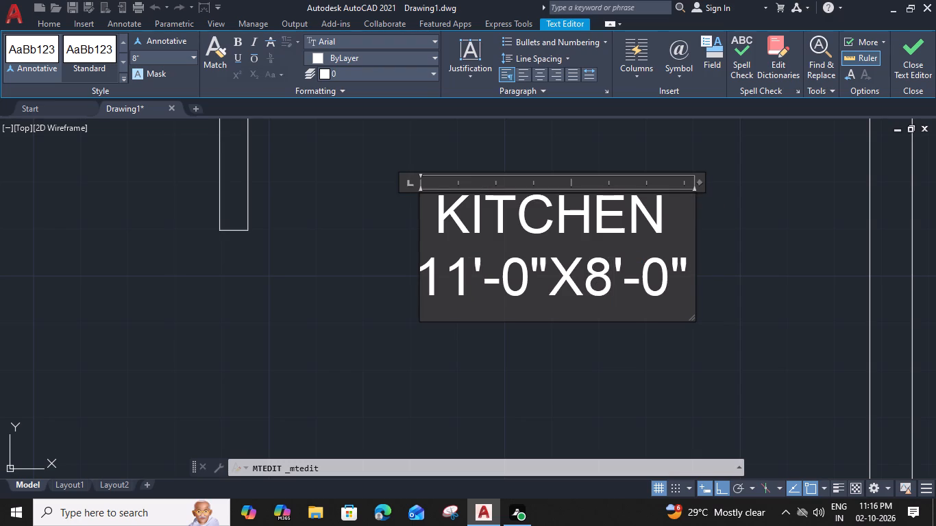
{"action": "scroll", "coordinate": [588, 338], "scroll_direction": "down", "scroll_amount": 1}
{"action": "left_click_drag", "start_coordinate": [638, 303], "coordinate": [636, 303]}
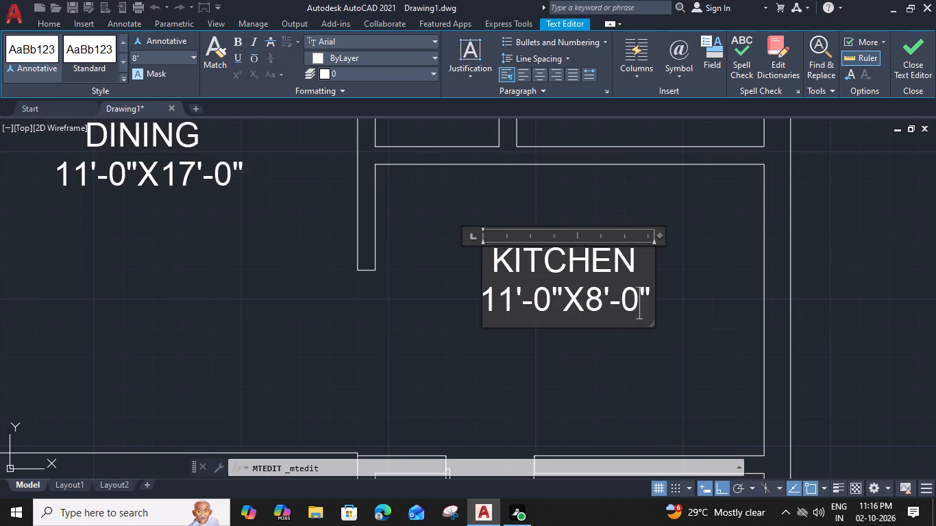
{"action": "left_click_drag", "start_coordinate": [636, 303], "coordinate": [627, 302]}
{"action": "key", "text": "3"}
{"action": "left_click", "coordinate": [605, 360]}
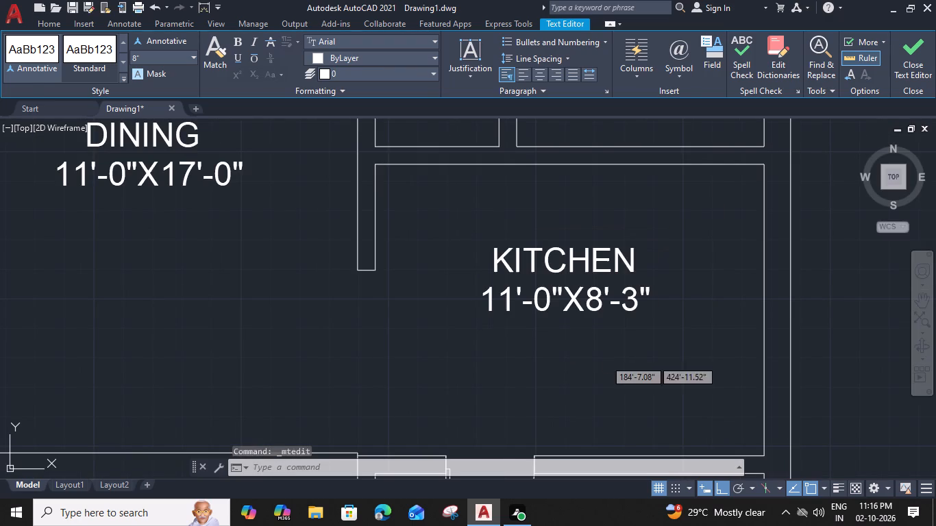
Change the dimensions of the DINING label beside the 11'-0"X8'-3" kitchen to 11'-0"X14'-7".
{"action": "scroll", "coordinate": [605, 360], "scroll_direction": "down", "scroll_amount": 2}
{"action": "middle_click_drag", "start_coordinate": [561, 367], "coordinate": [560, 249]}
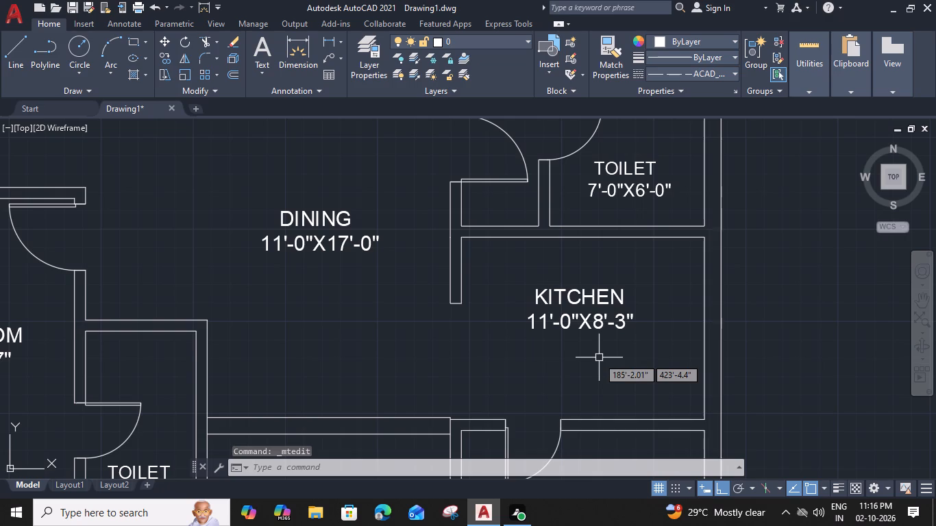
{"action": "middle_click_drag", "start_coordinate": [422, 375], "coordinate": [523, 364]}
{"action": "middle_click_drag", "start_coordinate": [432, 292], "coordinate": [487, 371]}
{"action": "middle_click_drag", "start_coordinate": [434, 268], "coordinate": [448, 302]}
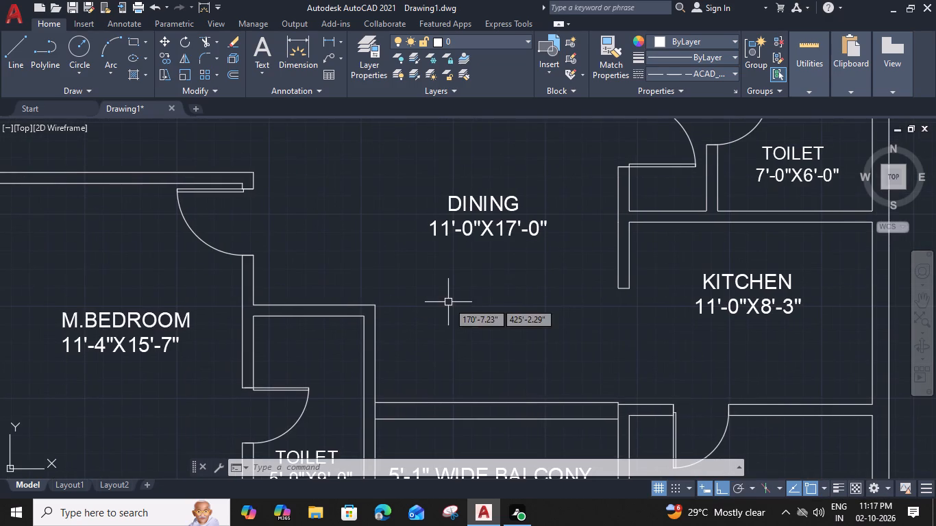
{"action": "double_click", "coordinate": [461, 206]}
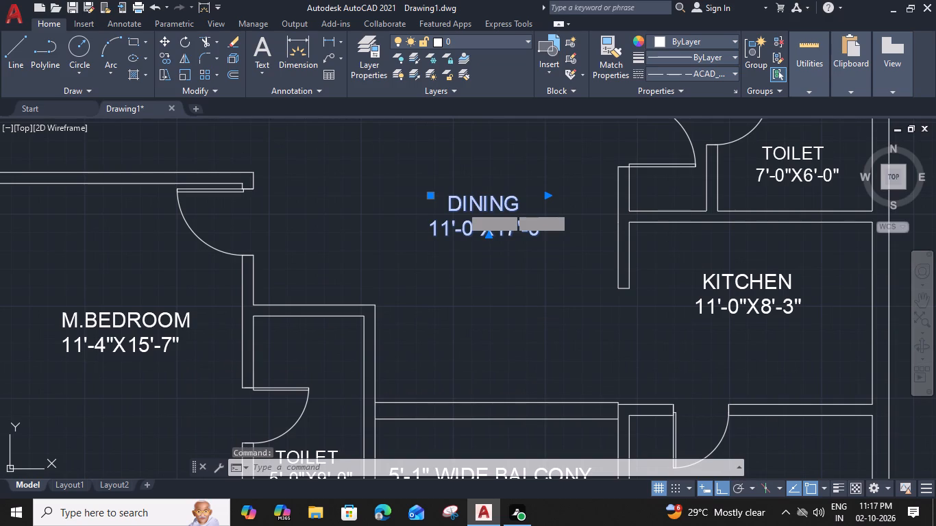
{"action": "scroll", "coordinate": [507, 229], "scroll_direction": "up", "scroll_amount": 1}
{"action": "left_click_drag", "start_coordinate": [521, 229], "coordinate": [509, 229]}
{"action": "key", "text": "4"}
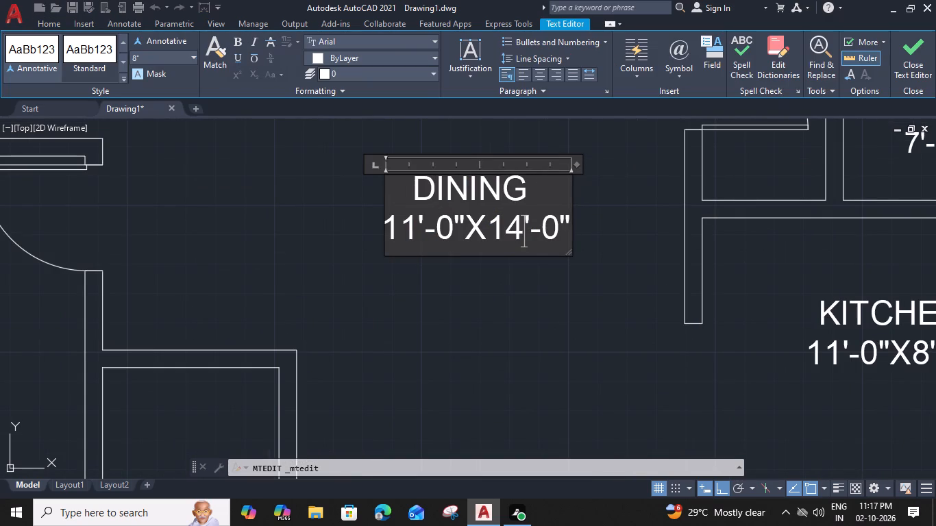
{"action": "left_click_drag", "start_coordinate": [564, 233], "coordinate": [549, 233]}
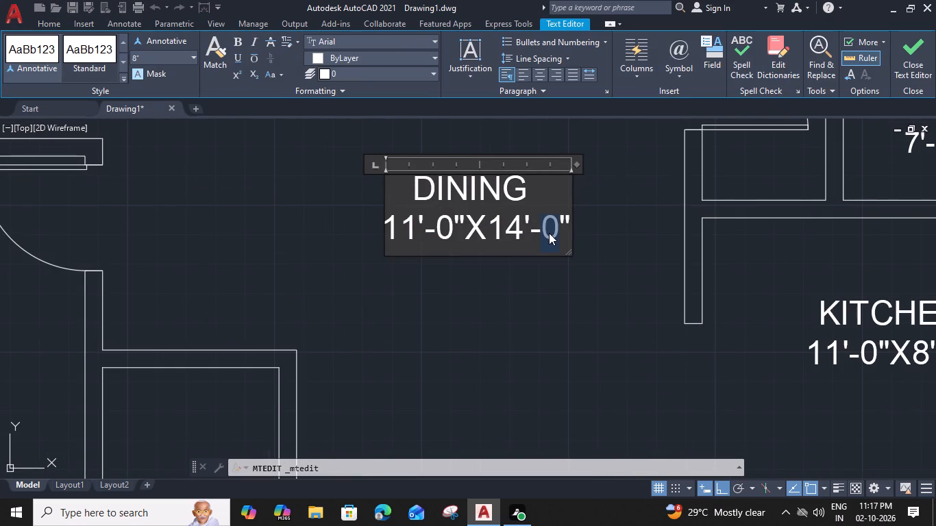
{"action": "key", "text": "7"}
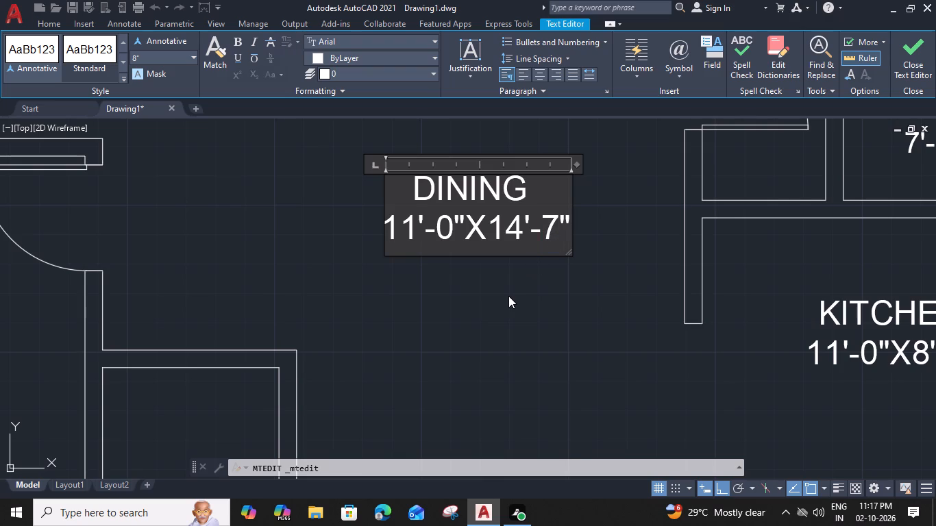
{"action": "left_click", "coordinate": [508, 296]}
Change the dimensions of the M.BEDROOM label in the same unit to 11'-1"X15'-0".
{"action": "scroll", "coordinate": [508, 295], "scroll_direction": "down", "scroll_amount": 3}
{"action": "middle_click_drag", "start_coordinate": [460, 314], "coordinate": [506, 295]}
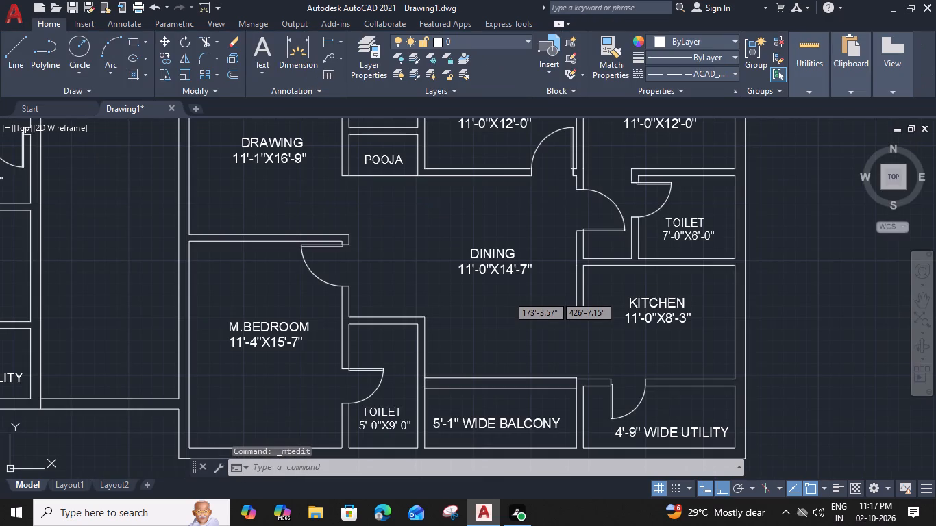
{"action": "middle_click_drag", "start_coordinate": [506, 295], "coordinate": [536, 285]}
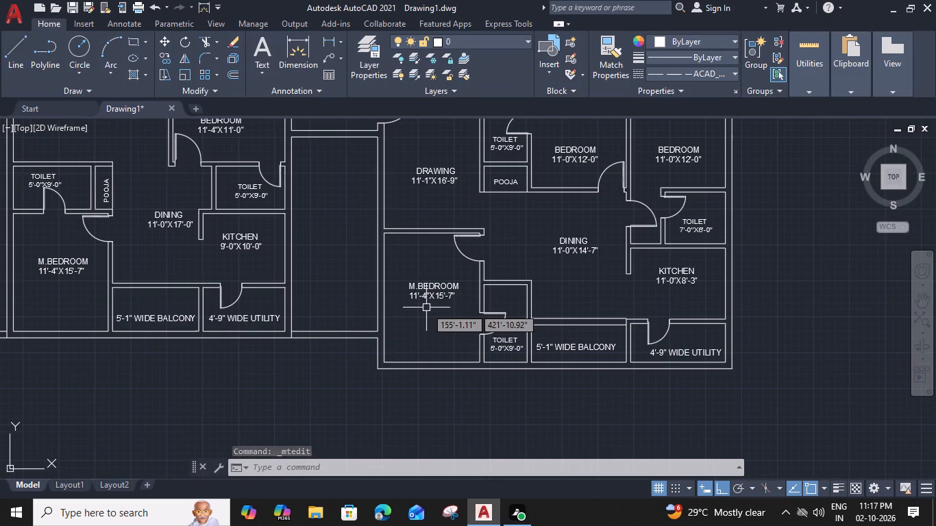
{"action": "scroll", "coordinate": [436, 292], "scroll_direction": "up", "scroll_amount": 1}
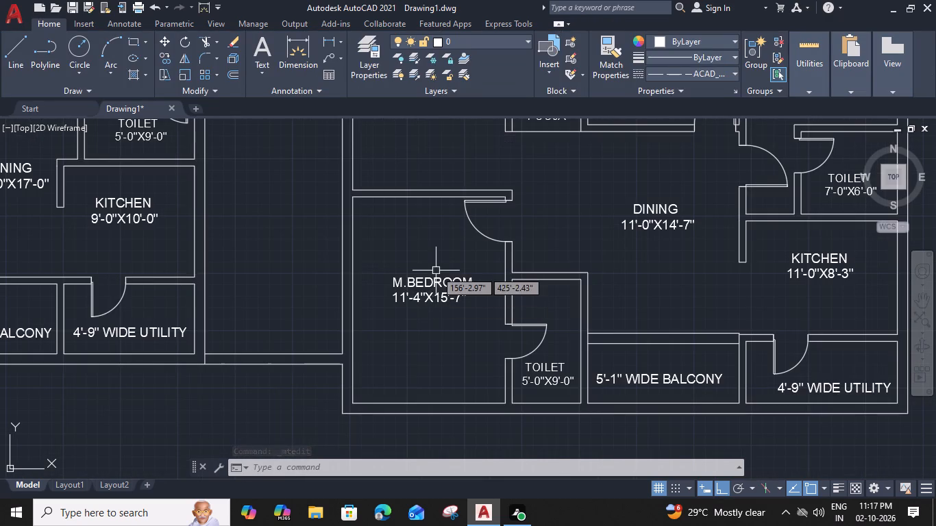
{"action": "scroll", "coordinate": [434, 284], "scroll_direction": "up", "scroll_amount": 2}
{"action": "double_click", "coordinate": [434, 285]}
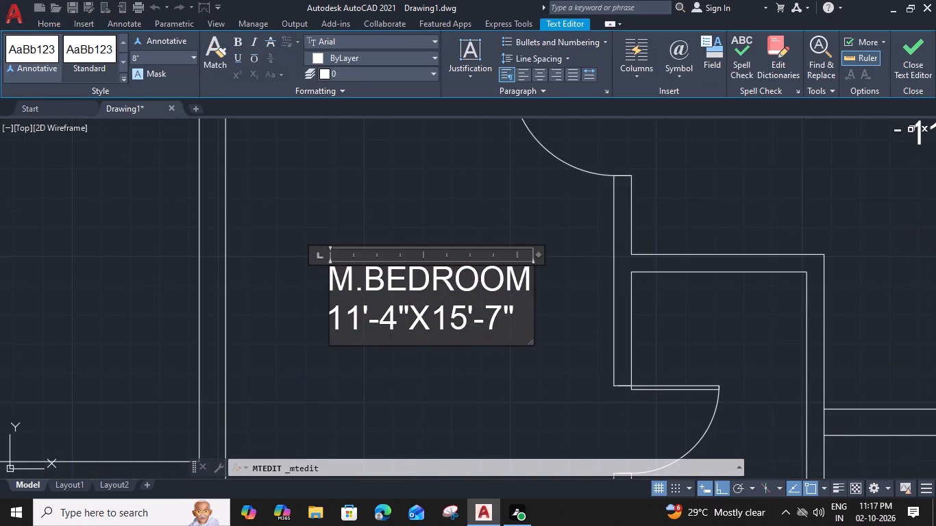
{"action": "left_click_drag", "start_coordinate": [392, 324], "coordinate": [382, 324]}
{"action": "key", "text": "1"}
{"action": "left_click_drag", "start_coordinate": [488, 325], "coordinate": [496, 323]}
{"action": "key", "text": "0"}
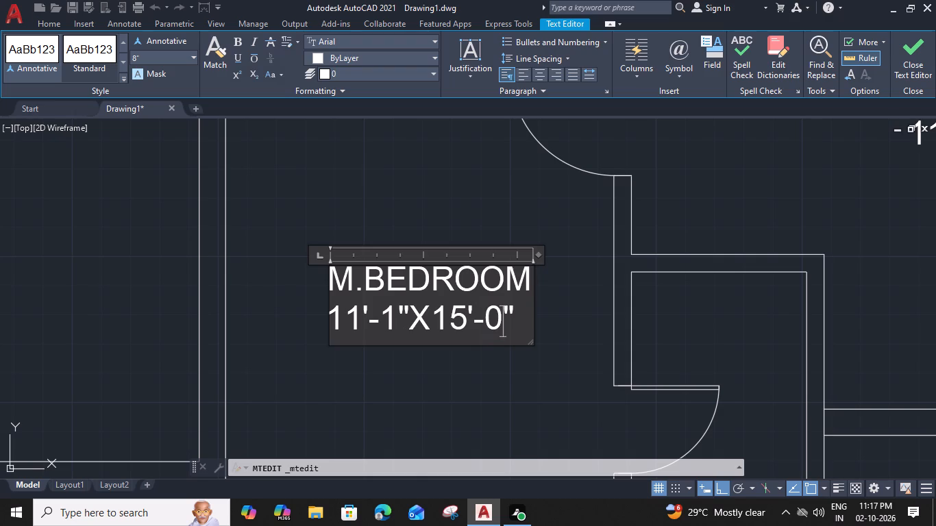
{"action": "left_click", "coordinate": [466, 367]}
Change the dimensions of the KITCHEN label in the adjacent unit to the west to 9'-4"X8'-6".
{"action": "scroll", "coordinate": [465, 364], "scroll_direction": "down", "scroll_amount": 3}
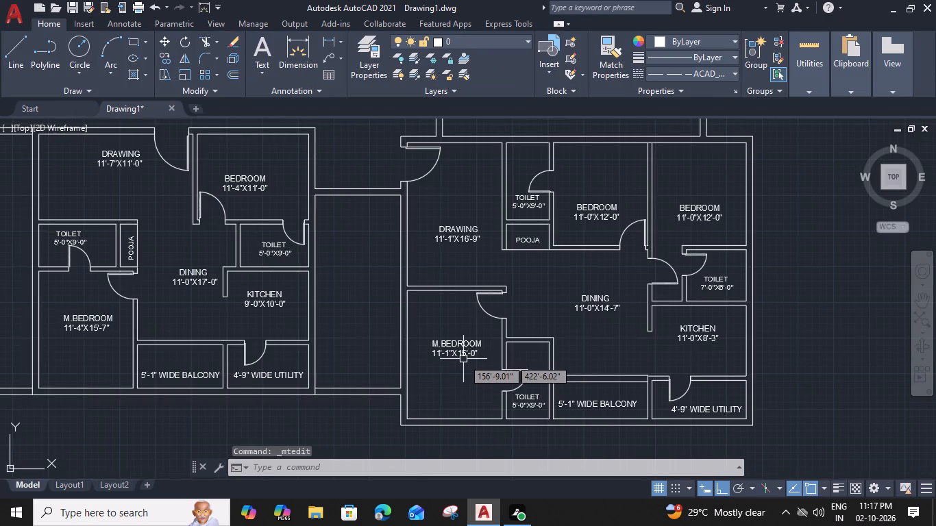
{"action": "middle_click_drag", "start_coordinate": [467, 337], "coordinate": [678, 324]}
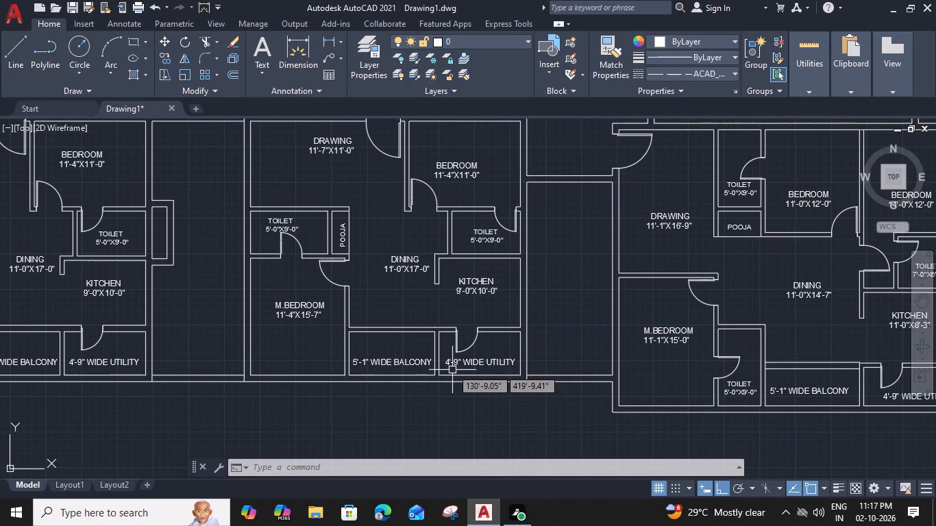
{"action": "middle_click_drag", "start_coordinate": [477, 290], "coordinate": [484, 307]}
{"action": "scroll", "coordinate": [480, 304], "scroll_direction": "up", "scroll_amount": 1}
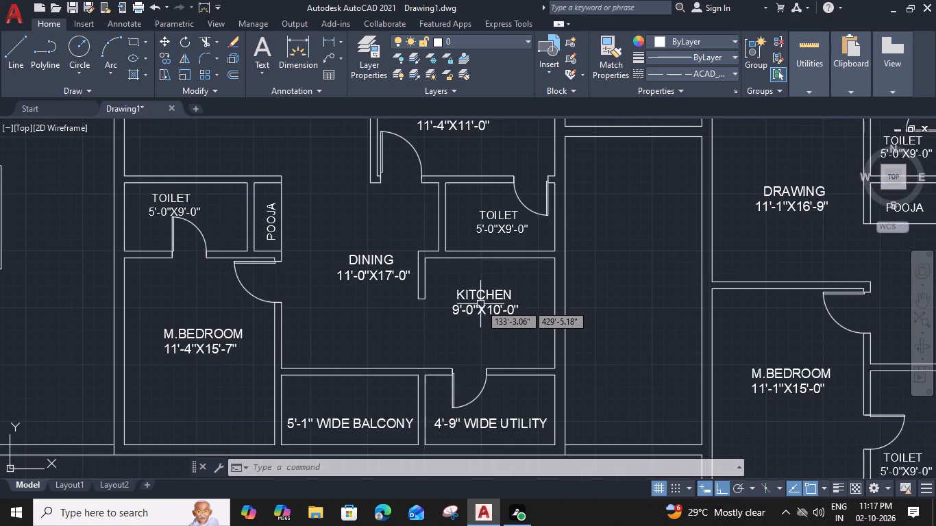
{"action": "double_click", "coordinate": [480, 304]}
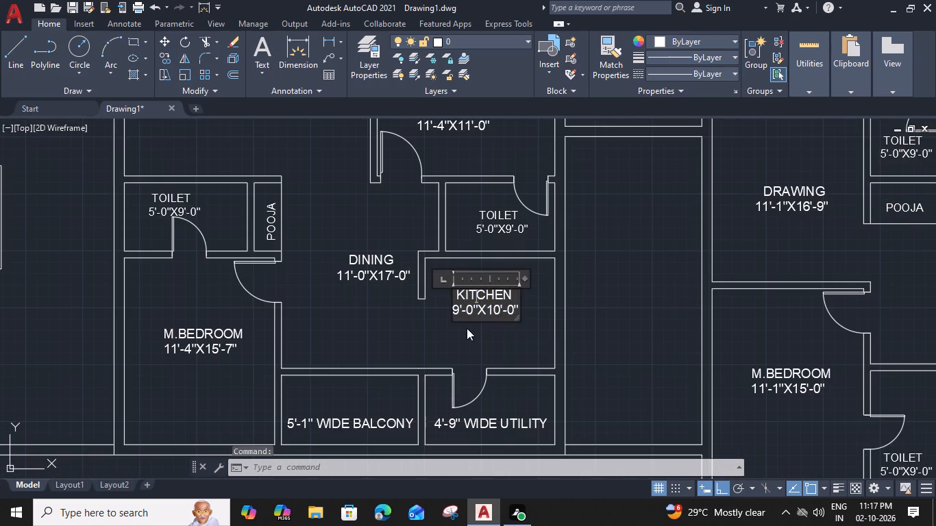
{"action": "scroll", "coordinate": [464, 316], "scroll_direction": "up", "scroll_amount": 1}
{"action": "left_click_drag", "start_coordinate": [476, 312], "coordinate": [469, 312]}
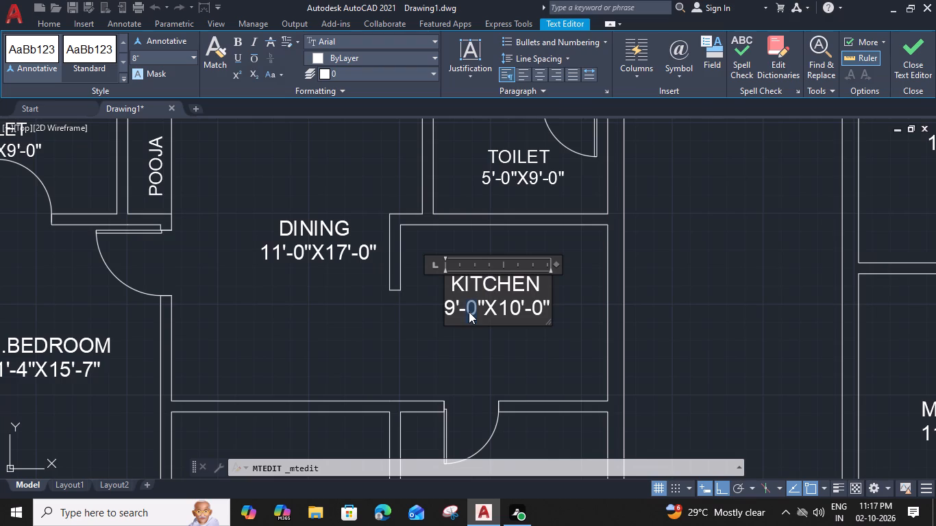
{"action": "key", "text": "4"}
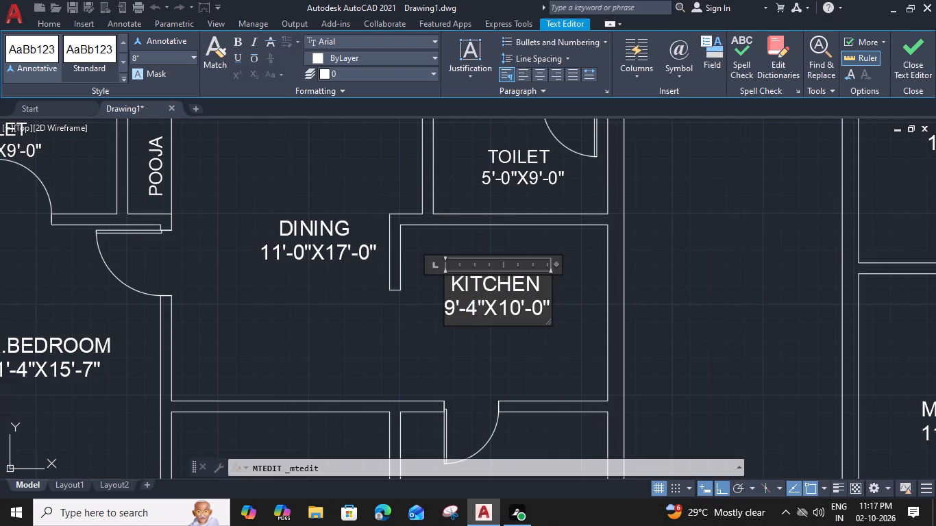
{"action": "left_click_drag", "start_coordinate": [521, 310], "coordinate": [503, 310]}
{"action": "key", "text": "8"}
{"action": "left_click_drag", "start_coordinate": [532, 314], "coordinate": [524, 314]}
{"action": "key", "text": "6"}
{"action": "left_click", "coordinate": [514, 345]}
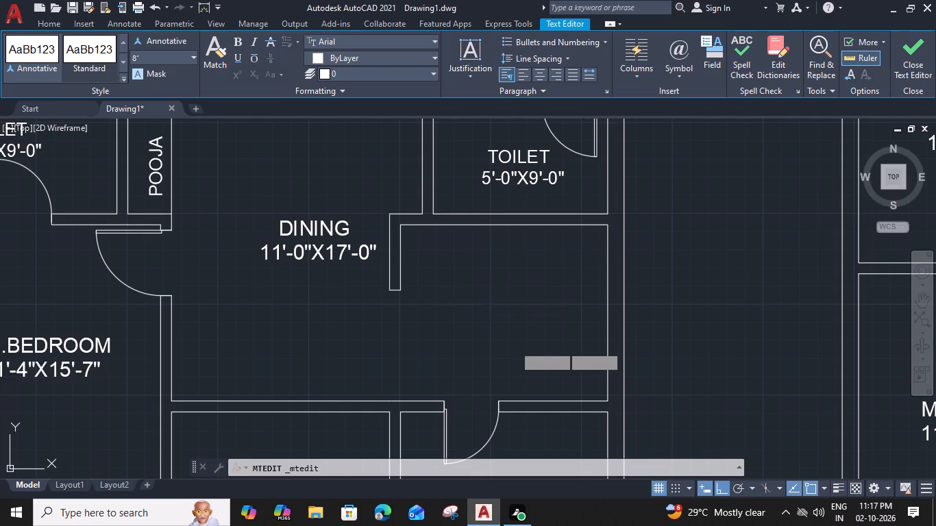
Change the dimensions of the TOILET label directly above that unit's kitchen to 8'-0"X5'-0".
{"action": "middle_click_drag", "start_coordinate": [513, 243], "coordinate": [508, 305]}
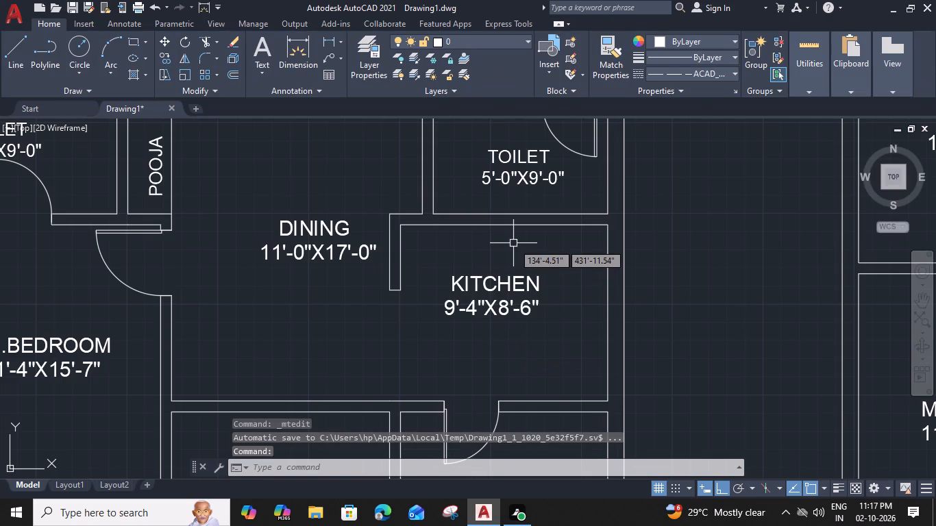
{"action": "double_click", "coordinate": [506, 247]}
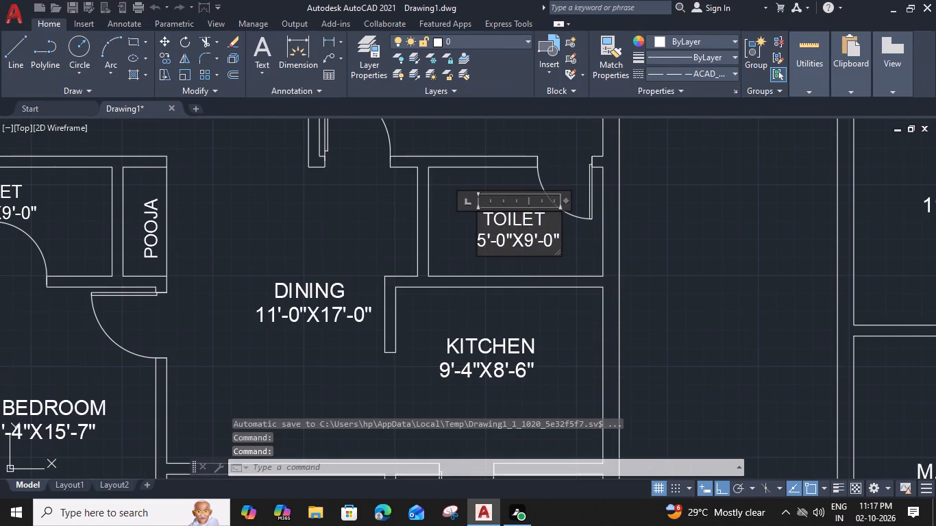
{"action": "left_click_drag", "start_coordinate": [485, 241], "coordinate": [475, 242]}
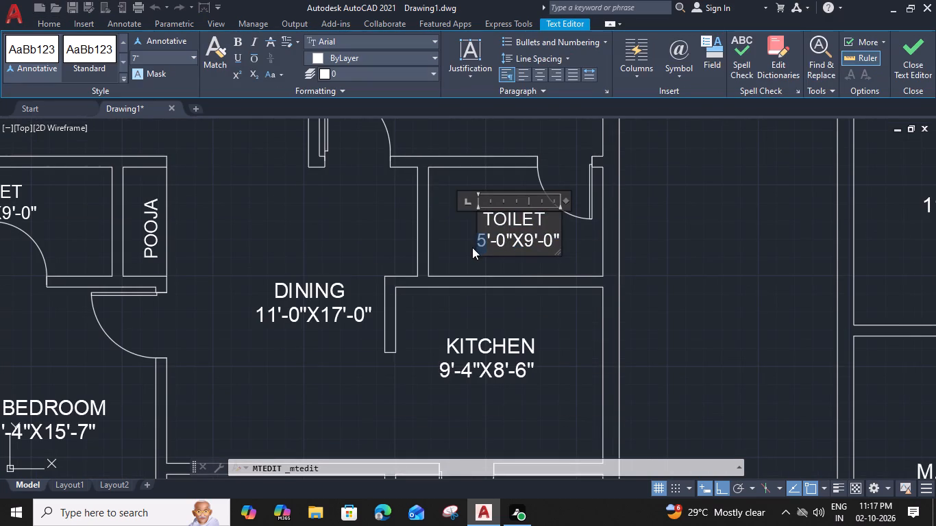
{"action": "key", "text": "8"}
{"action": "left_click_drag", "start_coordinate": [530, 246], "coordinate": [530, 246]}
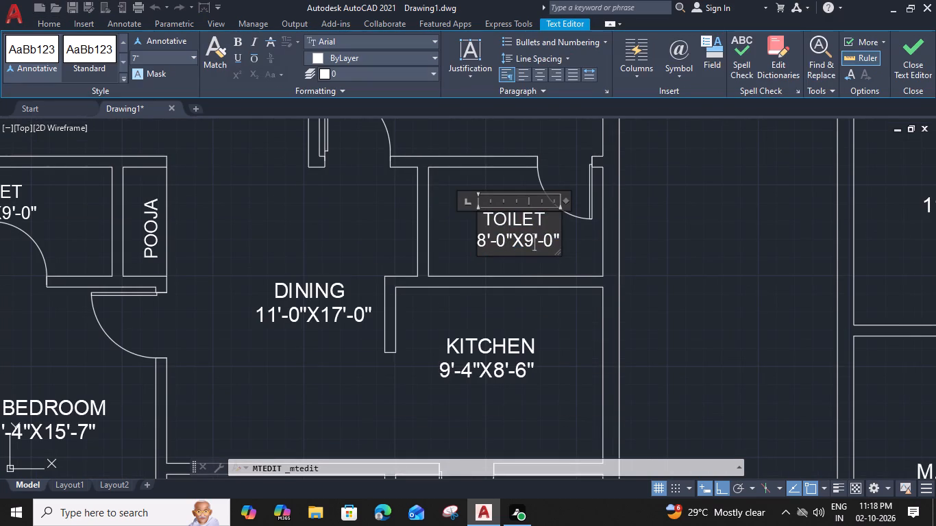
{"action": "left_click_drag", "start_coordinate": [530, 246], "coordinate": [524, 246]}
{"action": "key", "text": "5"}
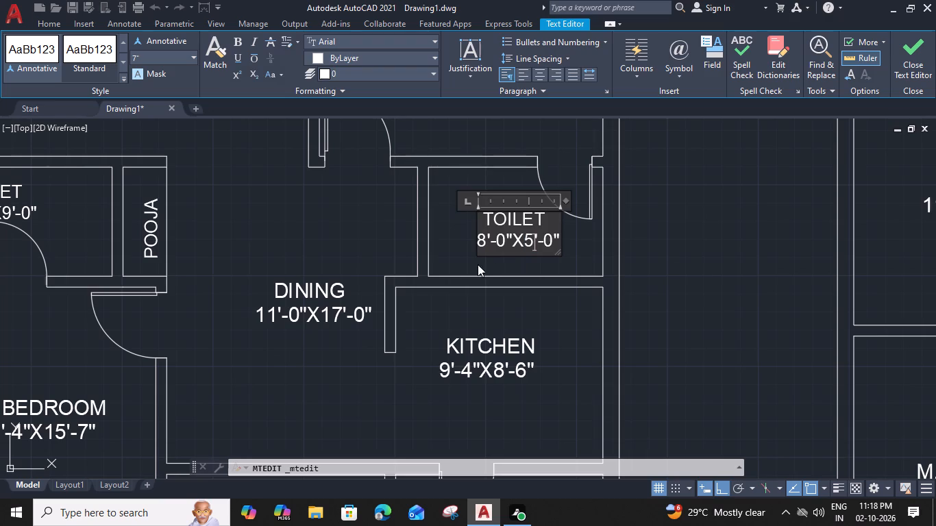
{"action": "left_click", "coordinate": [464, 249]}
Change the dimensions of the DINING label between the master bedroom and kitchen of this unit to 10'-0"X13'-6".
{"action": "scroll", "coordinate": [464, 249], "scroll_direction": "down", "scroll_amount": 1}
{"action": "double_click", "coordinate": [357, 280]}
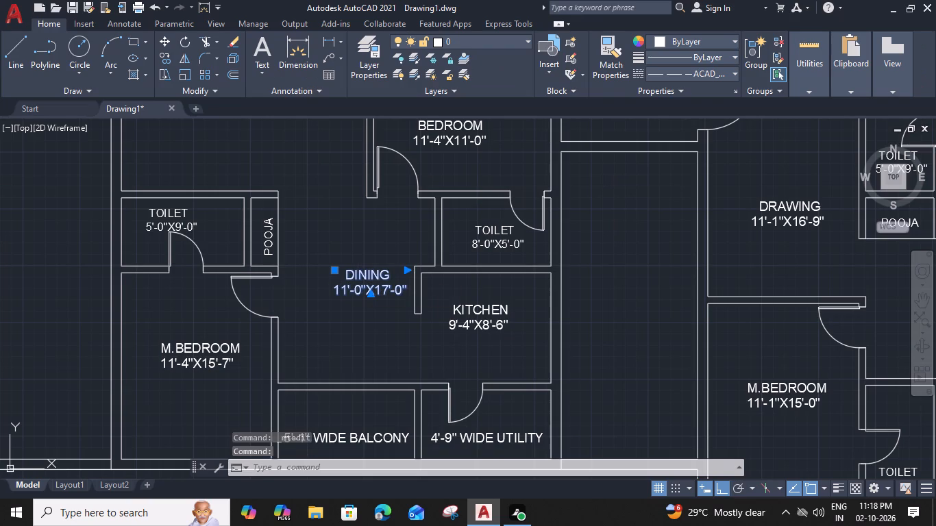
{"action": "middle_click_drag", "start_coordinate": [363, 326], "coordinate": [426, 324]}
{"action": "scroll", "coordinate": [412, 294], "scroll_direction": "up", "scroll_amount": 1}
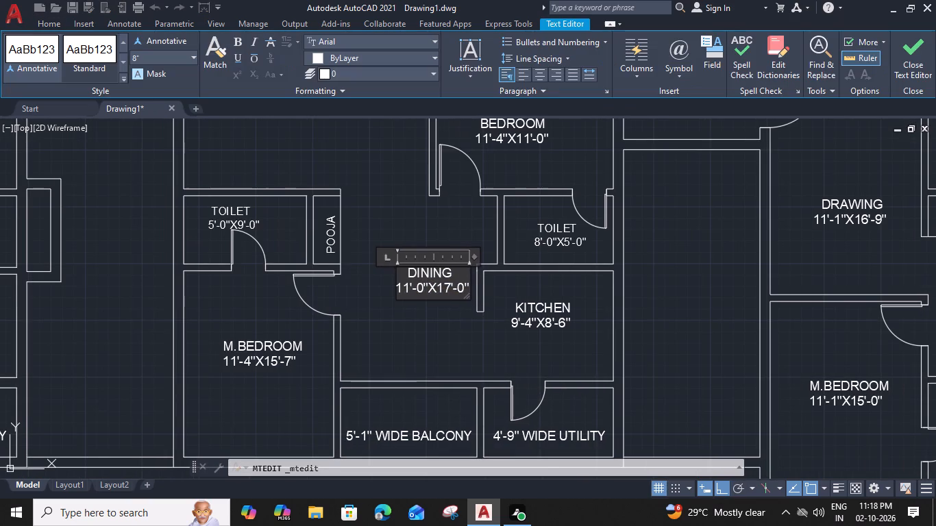
{"action": "scroll", "coordinate": [412, 294], "scroll_direction": "up", "scroll_amount": 1}
{"action": "left_click_drag", "start_coordinate": [401, 283], "coordinate": [389, 284]}
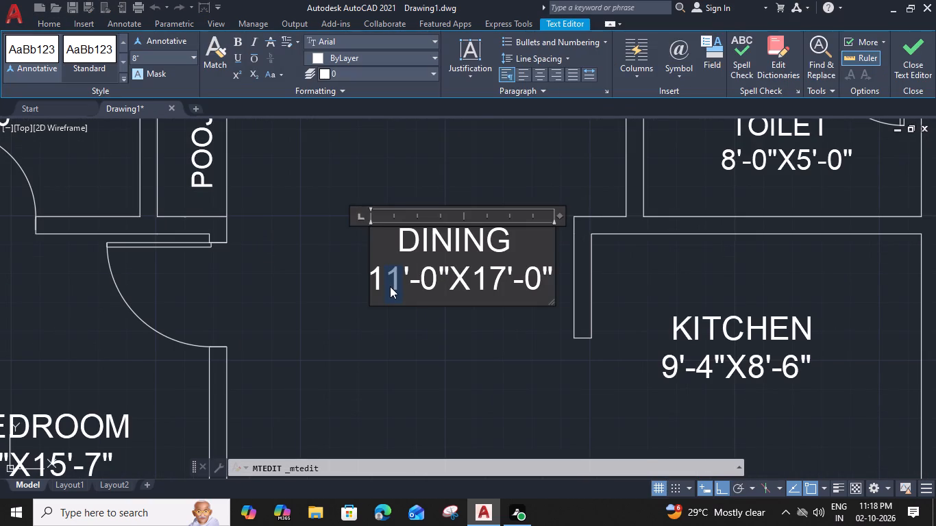
{"action": "key", "text": "0"}
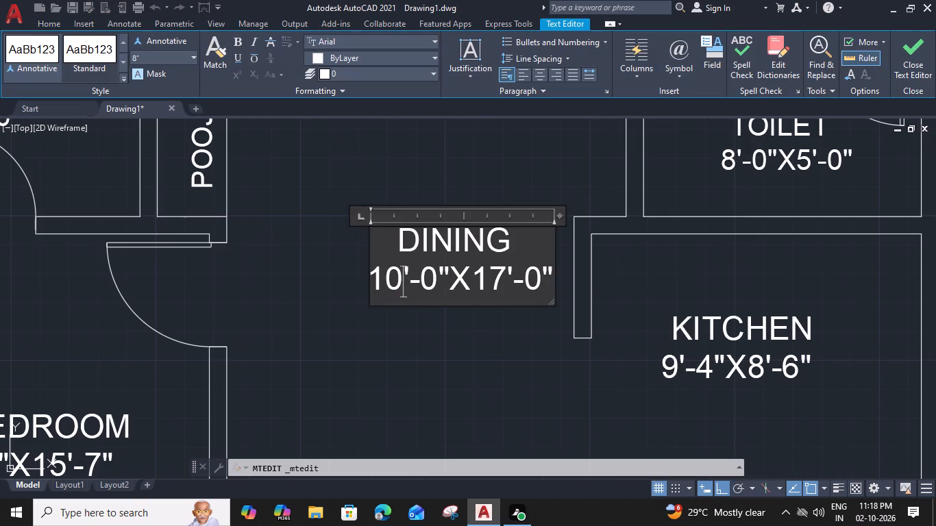
{"action": "left_click_drag", "start_coordinate": [501, 276], "coordinate": [493, 276]}
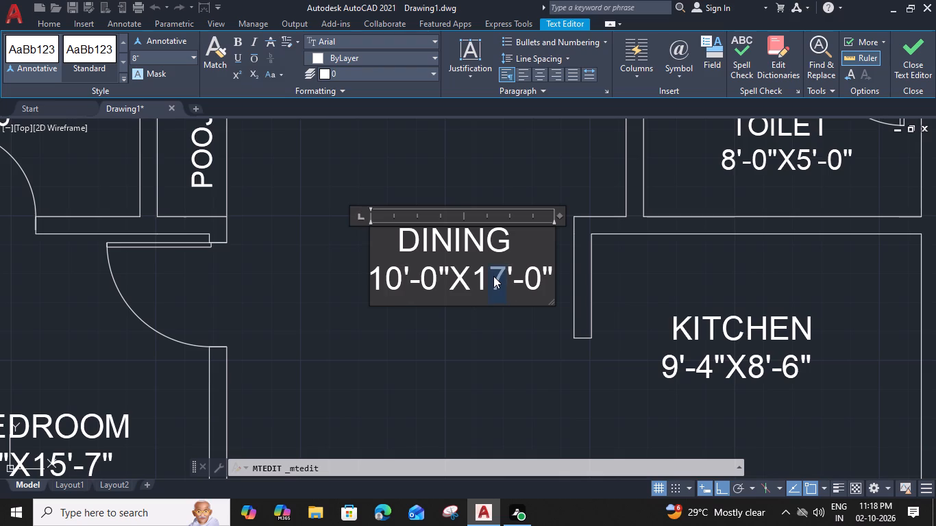
{"action": "key", "text": "3"}
{"action": "left_click_drag", "start_coordinate": [539, 280], "coordinate": [531, 279]}
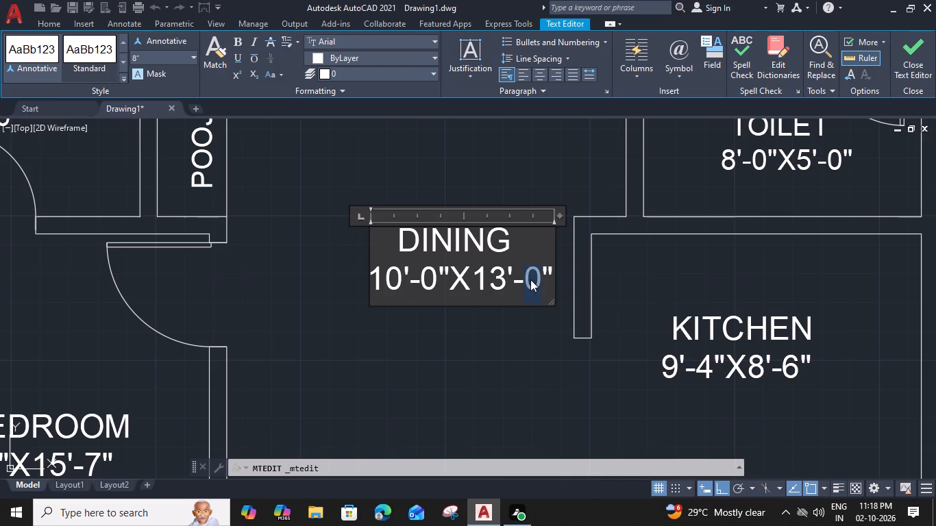
{"action": "key", "text": "6"}
{"action": "left_click", "coordinate": [489, 334]}
Change the dimensions of the BEDROOM label above the 8'-0"X5'-0" toilet in the same unit to 13'-0"X10'-0".
{"action": "scroll", "coordinate": [489, 327], "scroll_direction": "down", "scroll_amount": 2}
{"action": "middle_click_drag", "start_coordinate": [534, 261], "coordinate": [532, 262]}
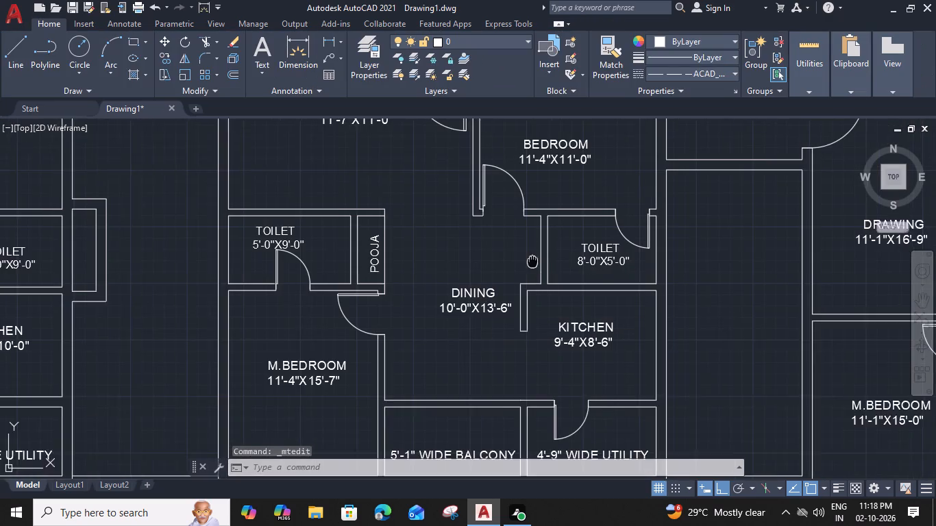
{"action": "middle_click_drag", "start_coordinate": [532, 262], "coordinate": [483, 353]}
{"action": "scroll", "coordinate": [513, 236], "scroll_direction": "up", "scroll_amount": 1}
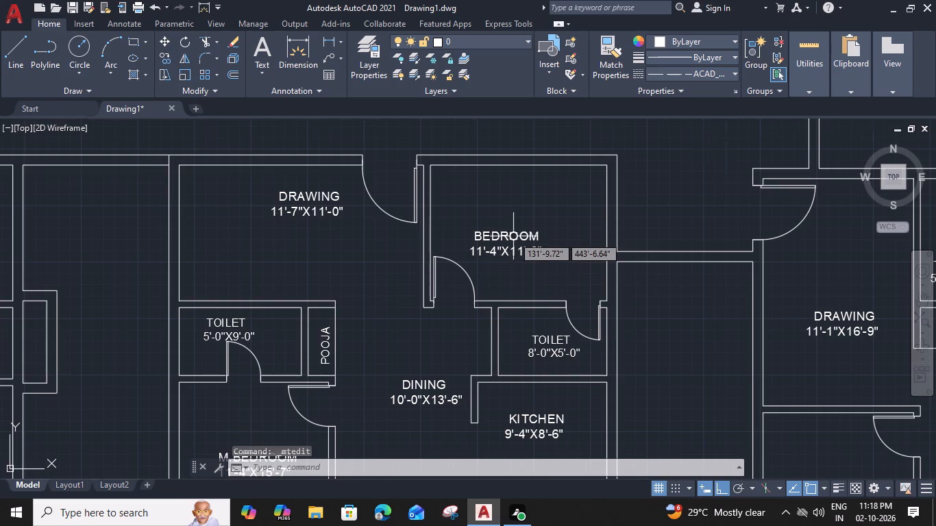
{"action": "scroll", "coordinate": [513, 236], "scroll_direction": "up", "scroll_amount": 1}
{"action": "double_click", "coordinate": [513, 237]}
{"action": "left_click", "coordinate": [500, 258]}
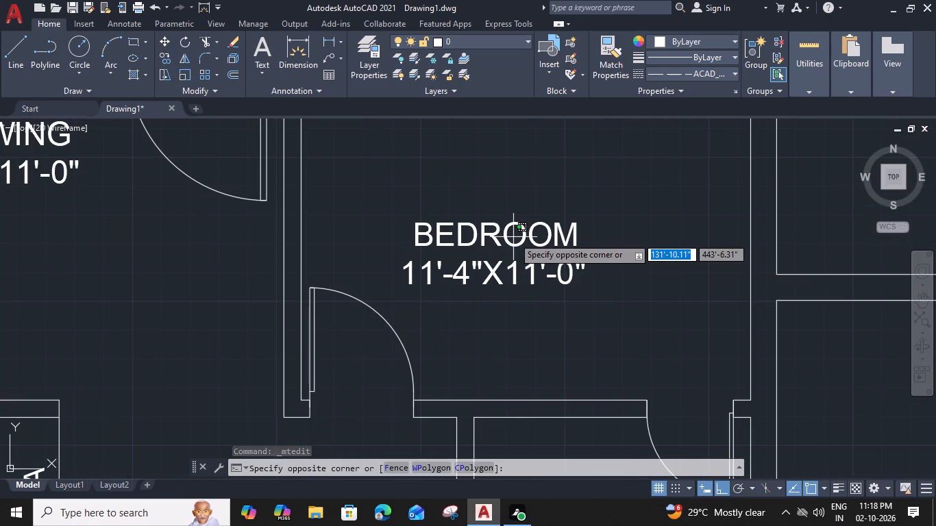
{"action": "double_click", "coordinate": [508, 243]}
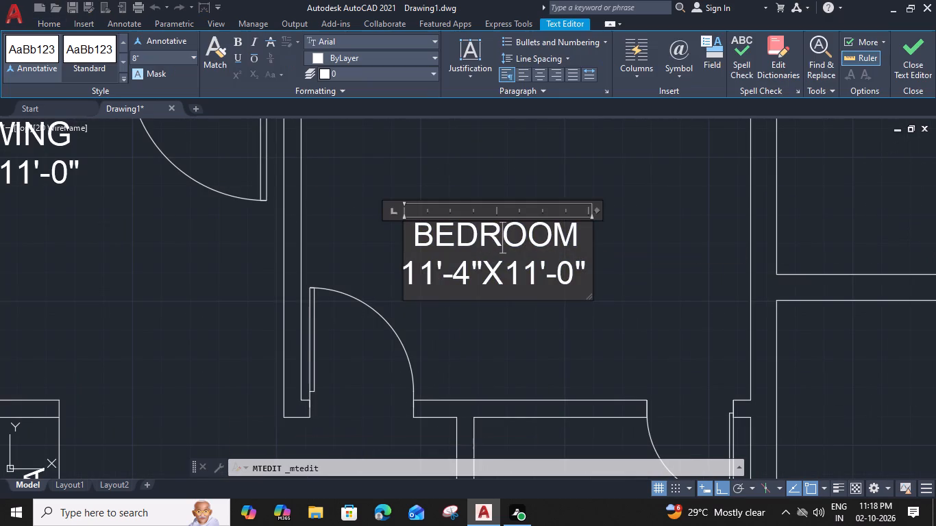
{"action": "left_click_drag", "start_coordinate": [428, 275], "coordinate": [422, 275]}
{"action": "key", "text": "3"}
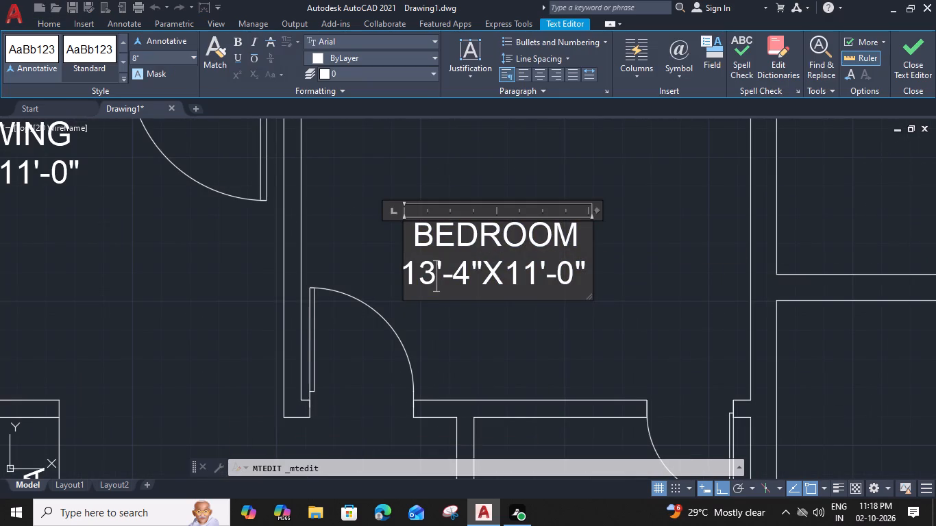
{"action": "left_click_drag", "start_coordinate": [467, 279], "coordinate": [457, 279]}
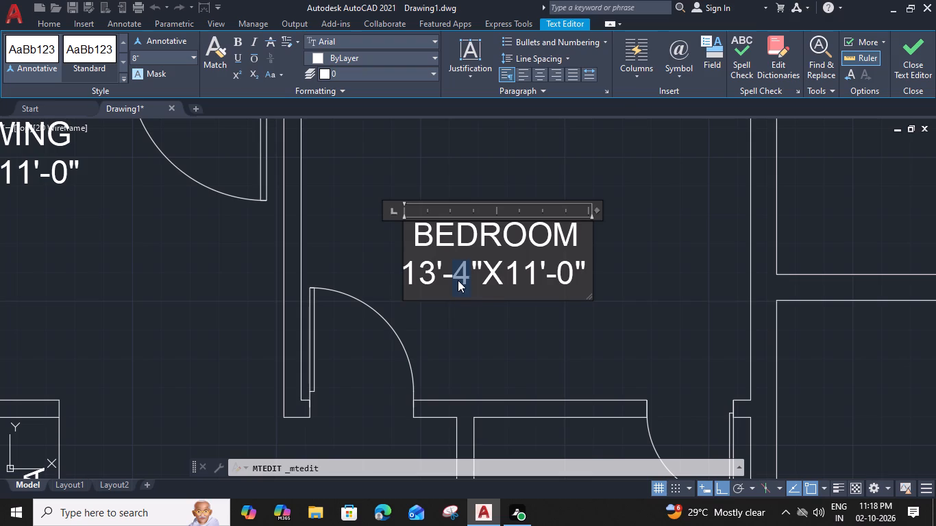
{"action": "key", "text": "0"}
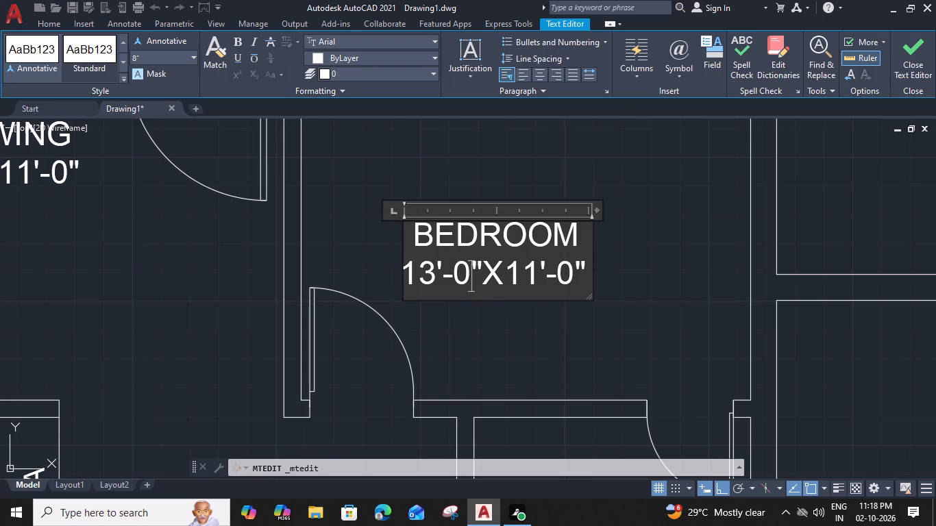
{"action": "left_click_drag", "start_coordinate": [534, 278], "coordinate": [528, 277]}
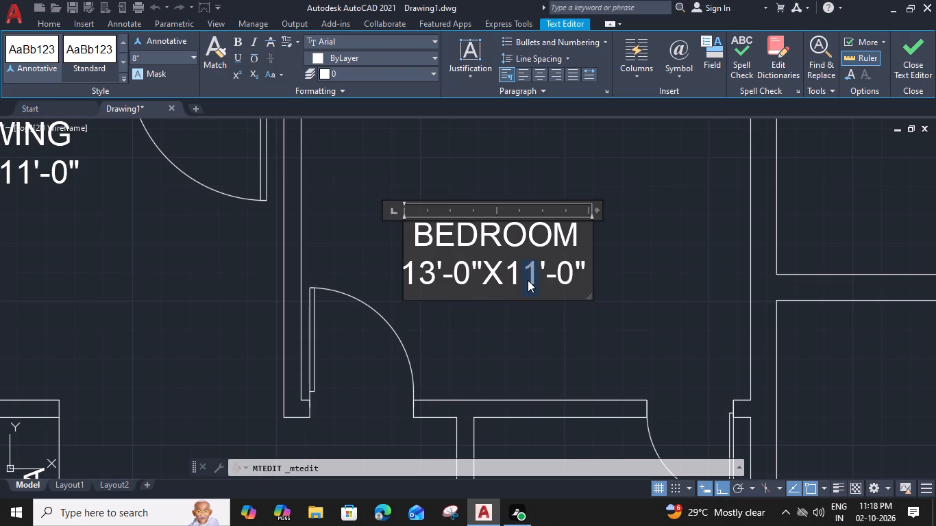
{"action": "key", "text": "0"}
{"action": "left_click", "coordinate": [517, 318]}
Move the DRAWING label in this unit straight down to about the middle of its room's height.
{"action": "scroll", "coordinate": [515, 314], "scroll_direction": "down", "scroll_amount": 2}
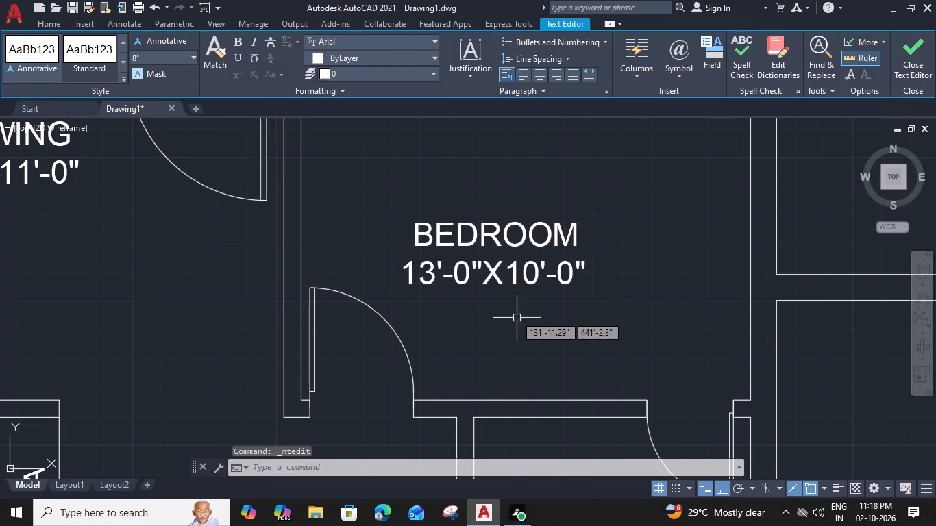
{"action": "middle_click_drag", "start_coordinate": [426, 324], "coordinate": [485, 298]}
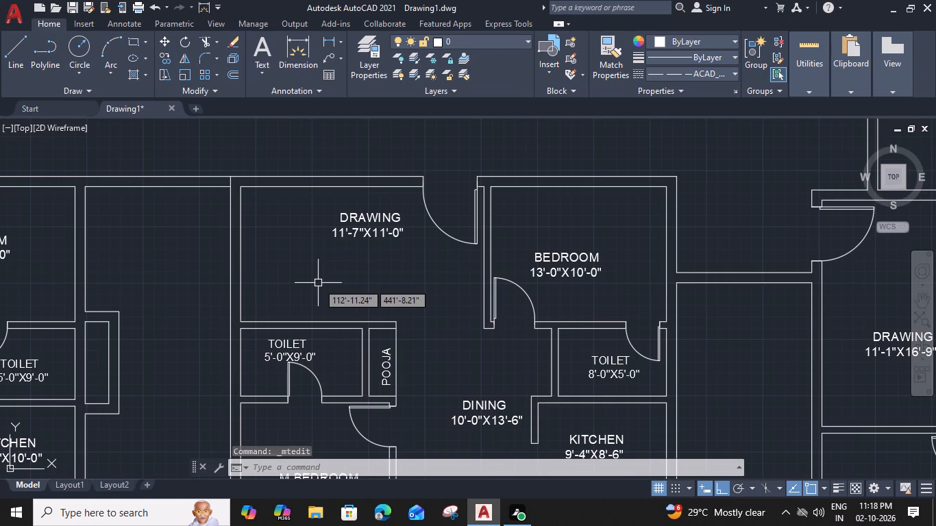
{"action": "left_click", "coordinate": [363, 232]}
{"action": "type", "text": "M"}
{"action": "key", "text": "space"}
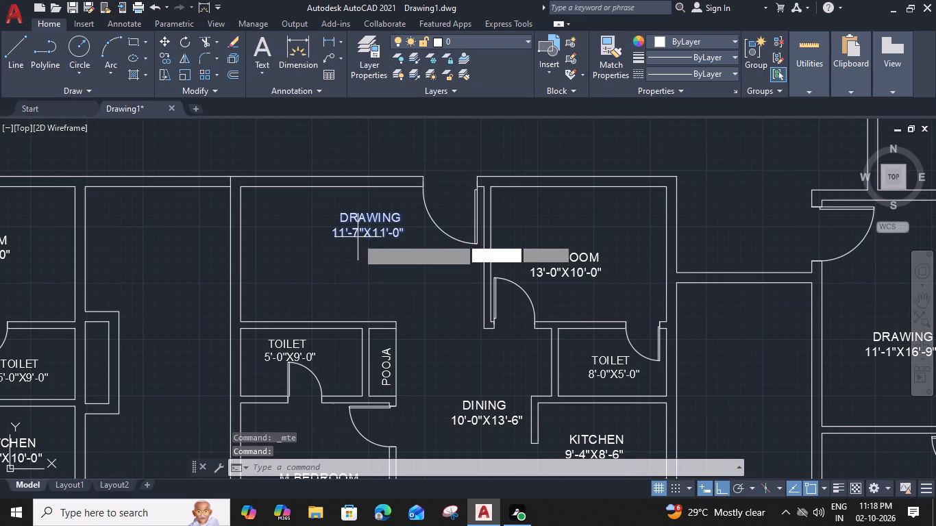
{"action": "left_click", "coordinate": [338, 238]}
{"action": "left_click", "coordinate": [332, 283]}
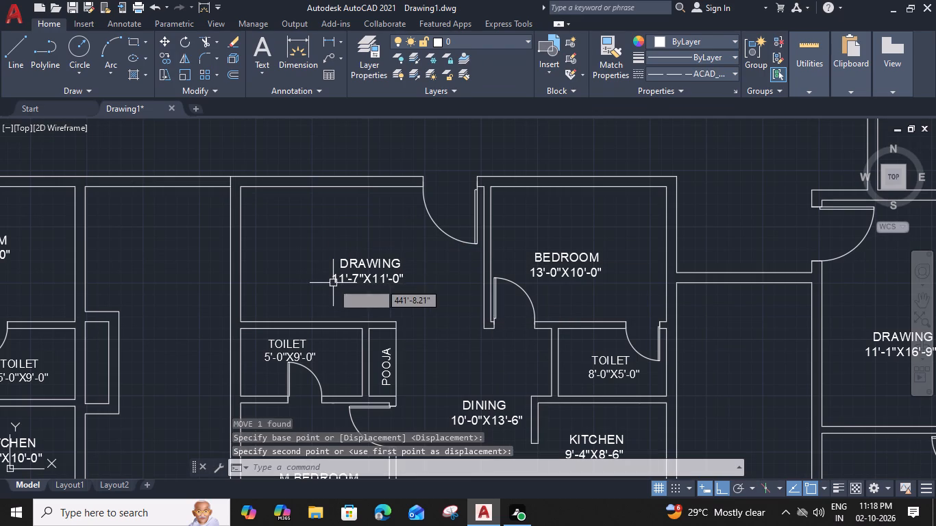
Change the dimensions of the DRAWING label in this unit to 18'-0"X10'-0".
{"action": "double_click", "coordinate": [347, 280]}
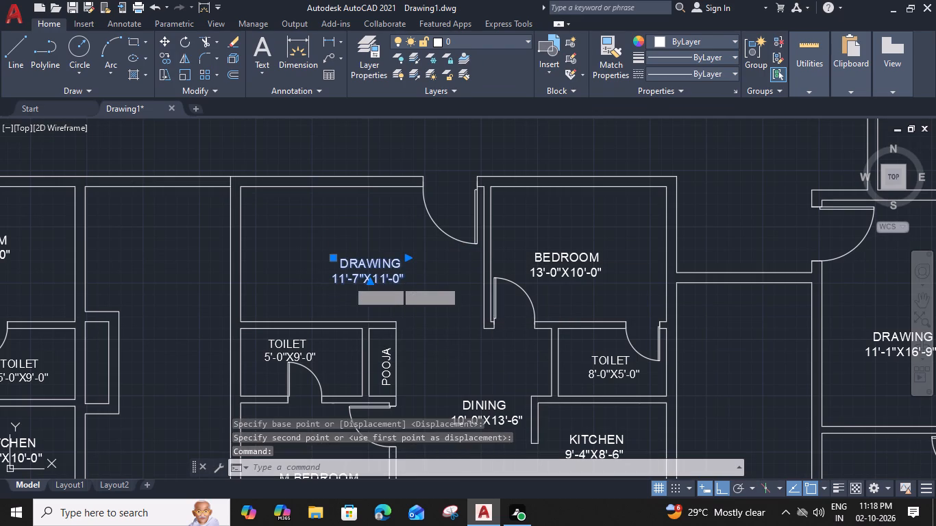
{"action": "scroll", "coordinate": [345, 277], "scroll_direction": "up", "scroll_amount": 1}
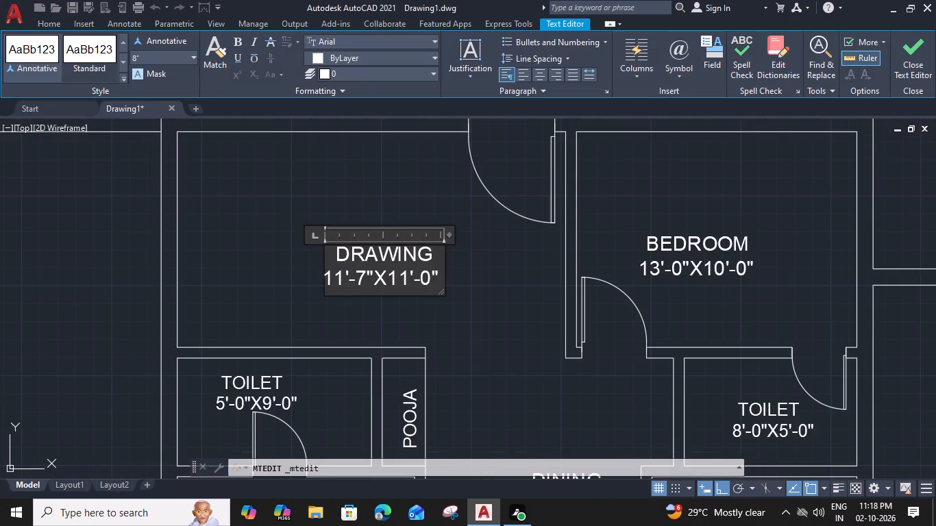
{"action": "left_click", "coordinate": [341, 277]}
{"action": "key", "text": "8"}
{"action": "scroll", "coordinate": [367, 289], "scroll_direction": "up", "scroll_amount": 2}
{"action": "left_click_drag", "start_coordinate": [355, 268], "coordinate": [346, 269]}
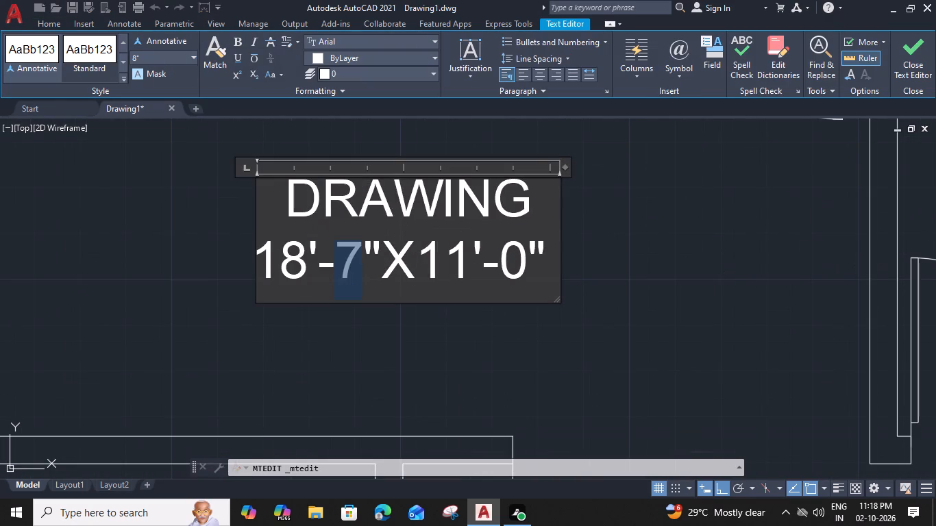
{"action": "left_click_drag", "start_coordinate": [346, 269], "coordinate": [346, 270]}
{"action": "key", "text": "0"}
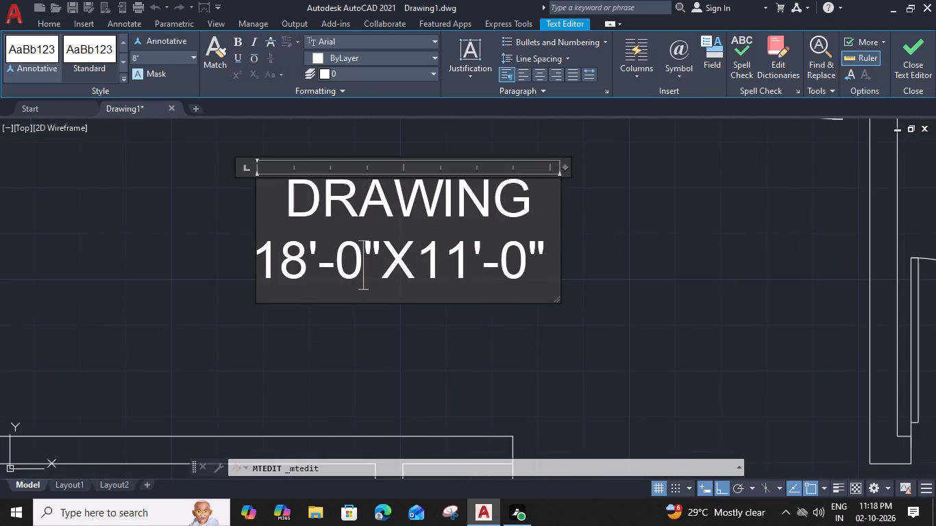
{"action": "left_click_drag", "start_coordinate": [465, 270], "coordinate": [455, 269]}
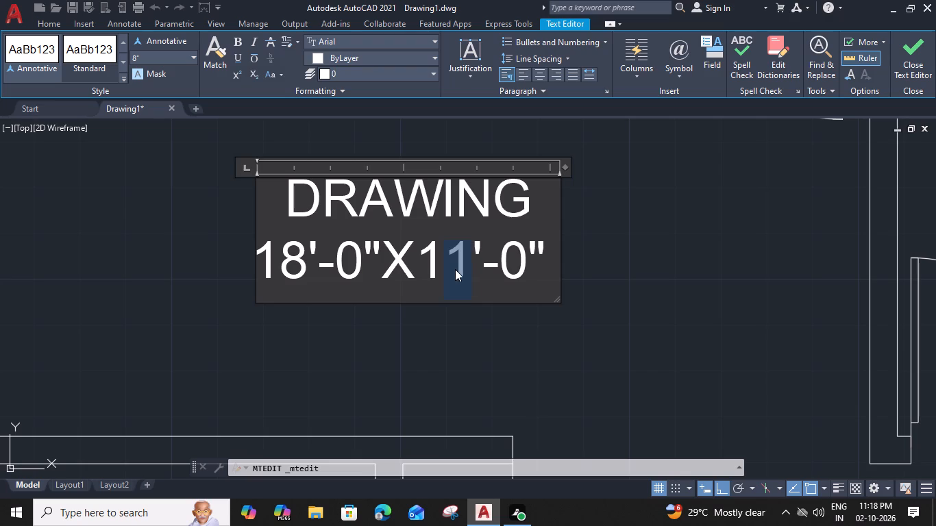
{"action": "key", "text": "0"}
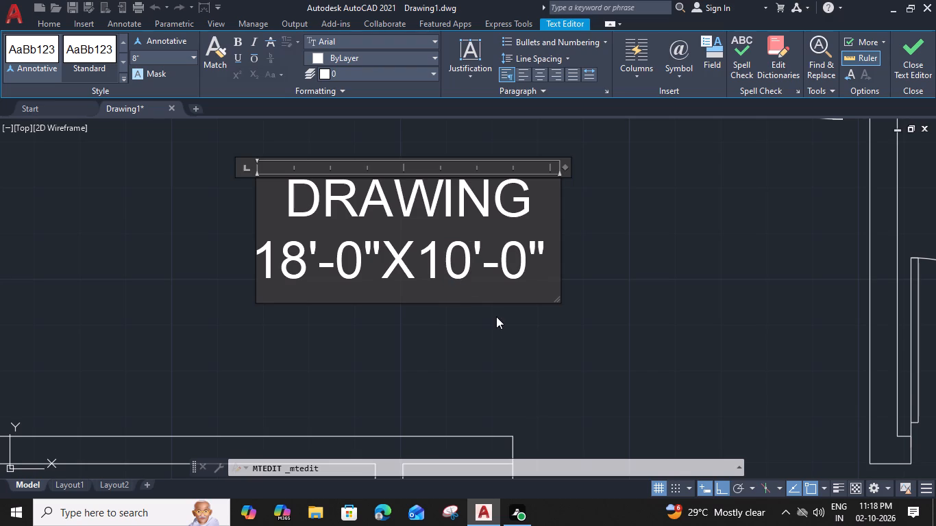
{"action": "left_click", "coordinate": [496, 316]}
Change the dimensions of the TOILET label beside the POOJA room in this unit to 9'-0"X5'-0".
{"action": "scroll", "coordinate": [496, 316], "scroll_direction": "down", "scroll_amount": 2}
{"action": "middle_click_drag", "start_coordinate": [484, 330], "coordinate": [489, 343]}
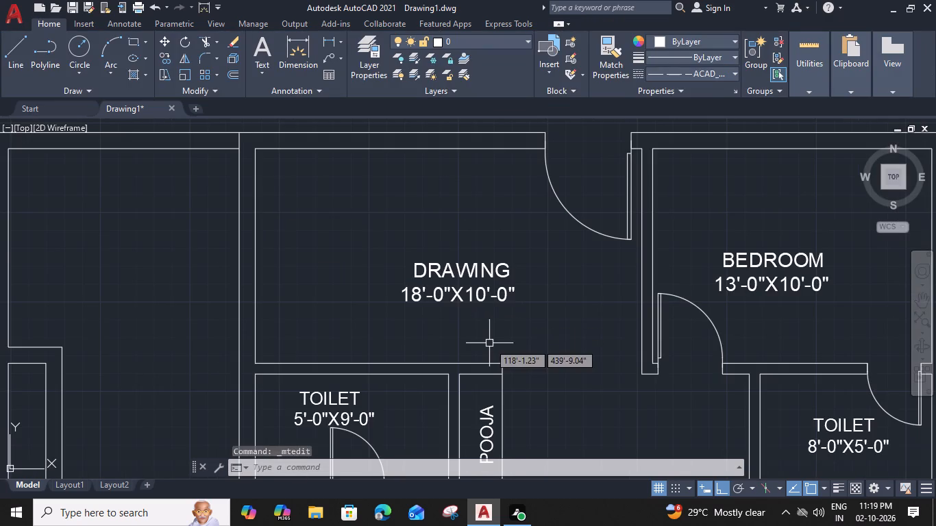
{"action": "middle_click_drag", "start_coordinate": [489, 343], "coordinate": [496, 221]}
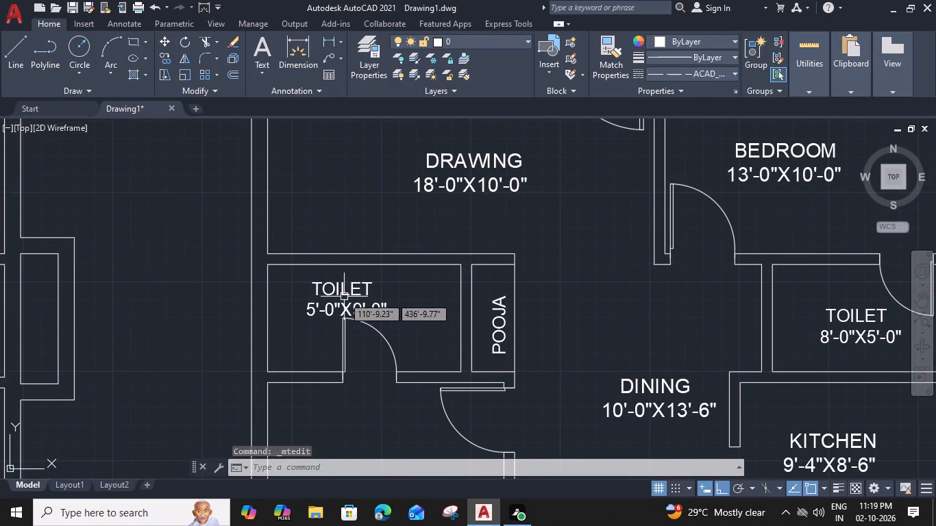
{"action": "double_click", "coordinate": [343, 296]}
{"action": "scroll", "coordinate": [312, 312], "scroll_direction": "up", "scroll_amount": 1}
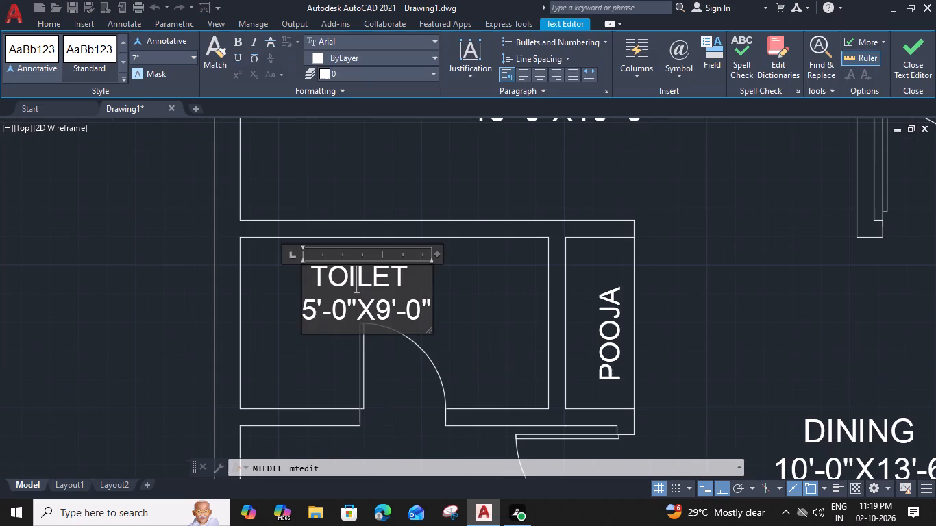
{"action": "left_click_drag", "start_coordinate": [312, 312], "coordinate": [304, 312]}
{"action": "key", "text": "9"}
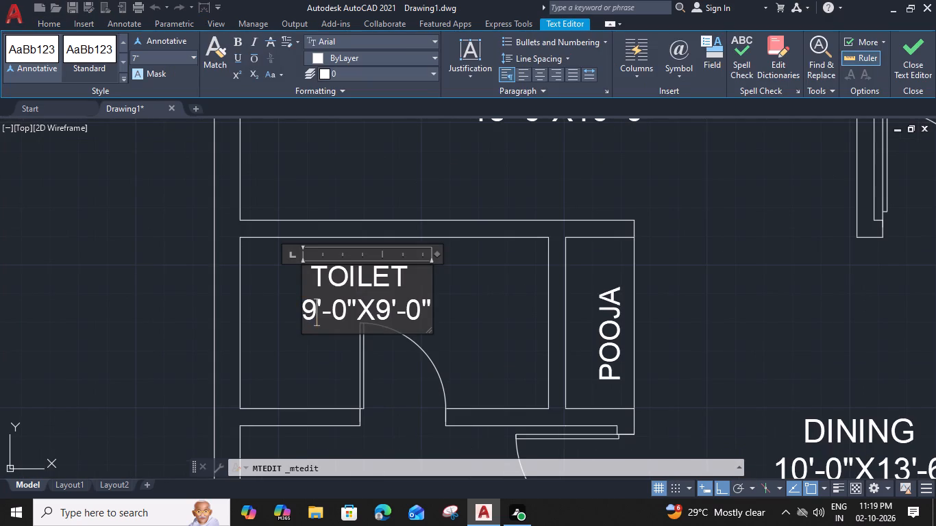
{"action": "left_click_drag", "start_coordinate": [389, 309], "coordinate": [383, 308]}
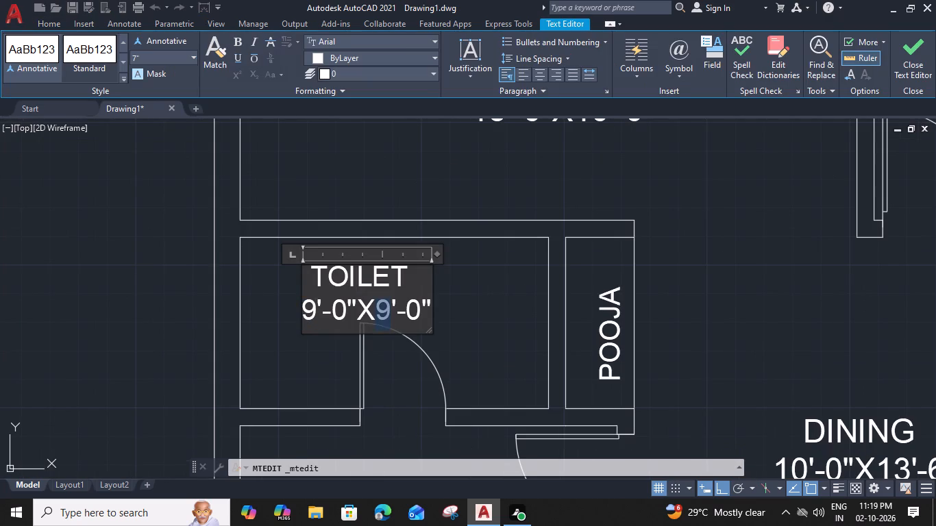
{"action": "left_click_drag", "start_coordinate": [383, 308], "coordinate": [382, 308]}
{"action": "key", "text": "5"}
{"action": "left_click", "coordinate": [450, 319]}
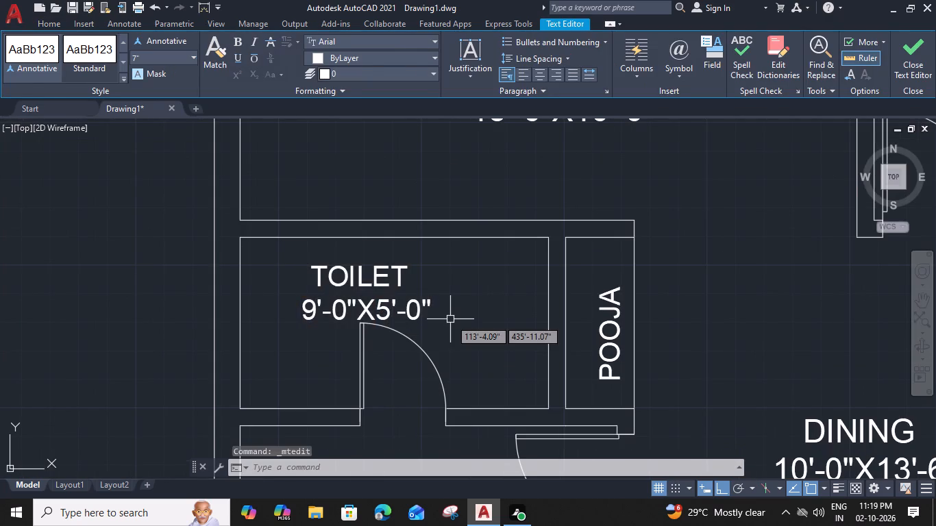
Change the dimensions of the M.BEDROOM label below that toilet to 11'-0"X13'-3".
{"action": "scroll", "coordinate": [450, 319], "scroll_direction": "down", "scroll_amount": 2}
{"action": "middle_click_drag", "start_coordinate": [447, 332], "coordinate": [432, 236]}
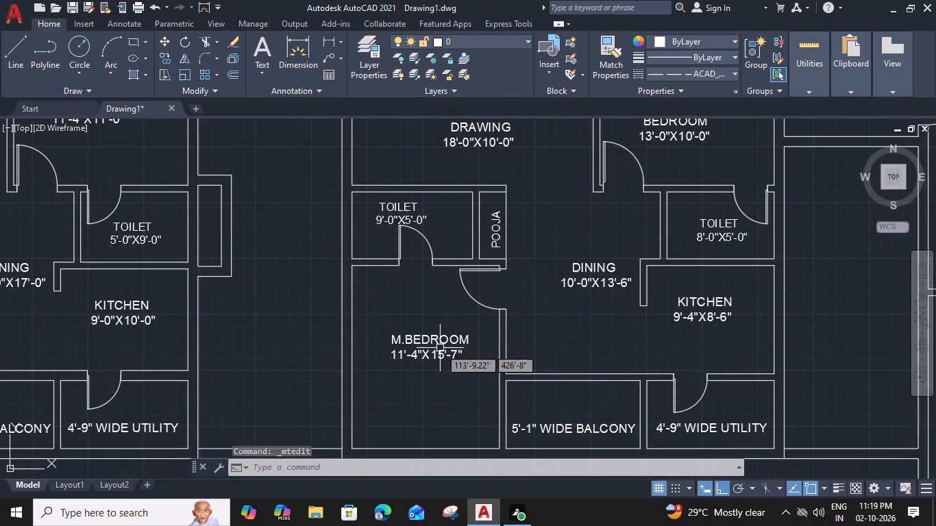
{"action": "middle_click_drag", "start_coordinate": [437, 341], "coordinate": [437, 310]}
{"action": "double_click", "coordinate": [436, 312]}
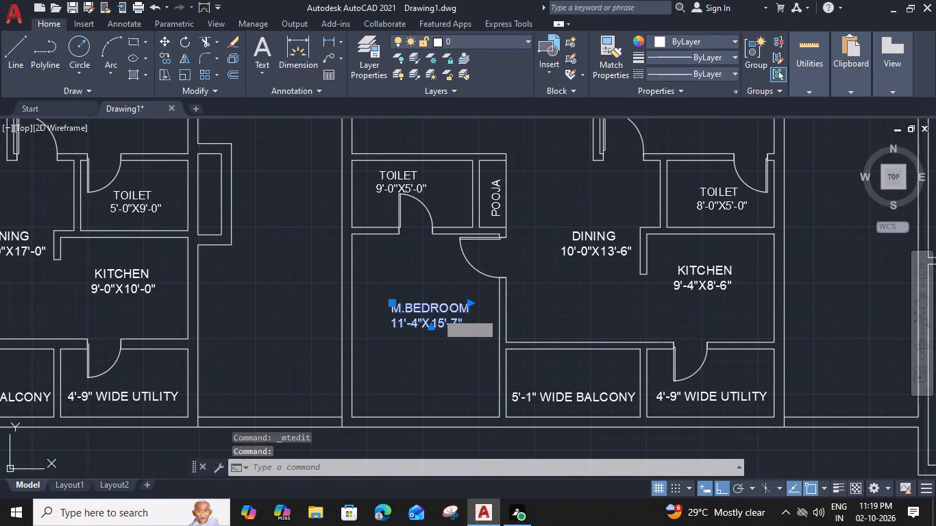
{"action": "scroll", "coordinate": [437, 345], "scroll_direction": "up", "scroll_amount": 3}
{"action": "left_click_drag", "start_coordinate": [358, 278], "coordinate": [357, 277]}
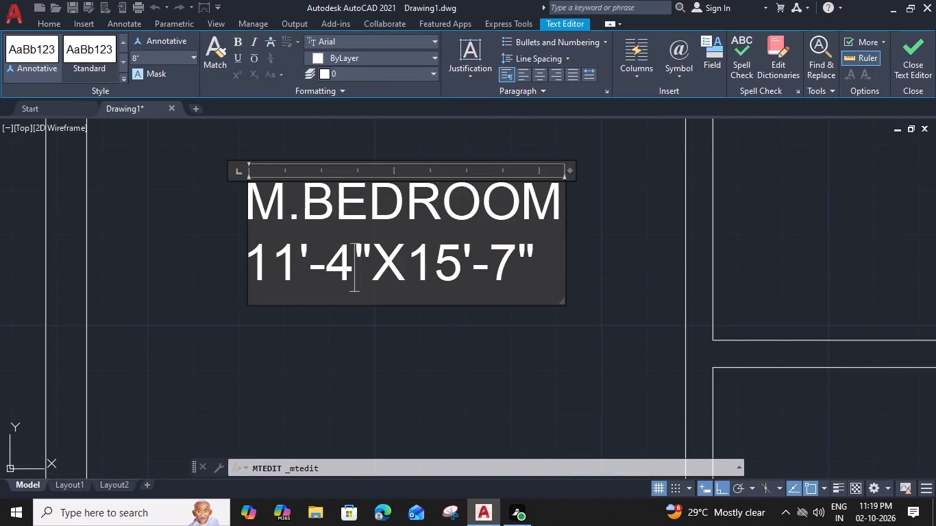
{"action": "left_click_drag", "start_coordinate": [357, 277], "coordinate": [337, 277]}
{"action": "key", "text": "0"}
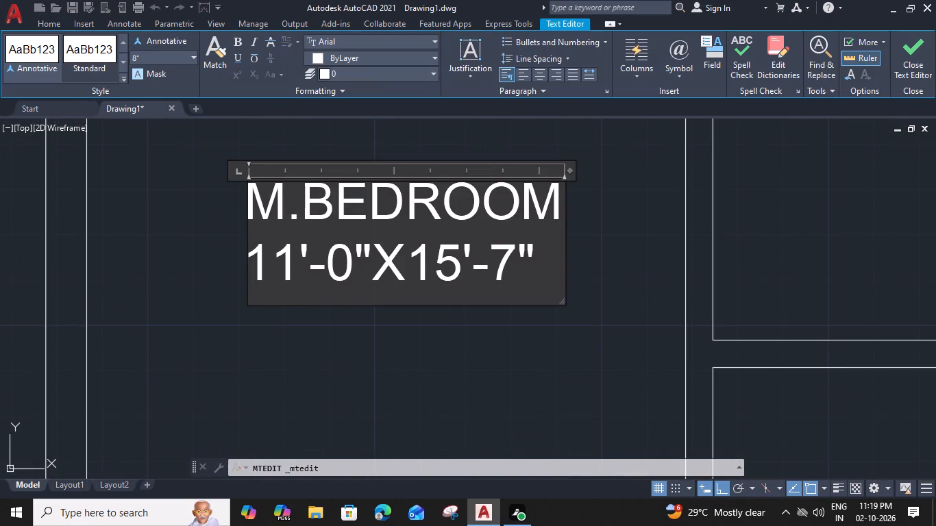
{"action": "left_click_drag", "start_coordinate": [455, 275], "coordinate": [444, 275]}
{"action": "key", "text": "3"}
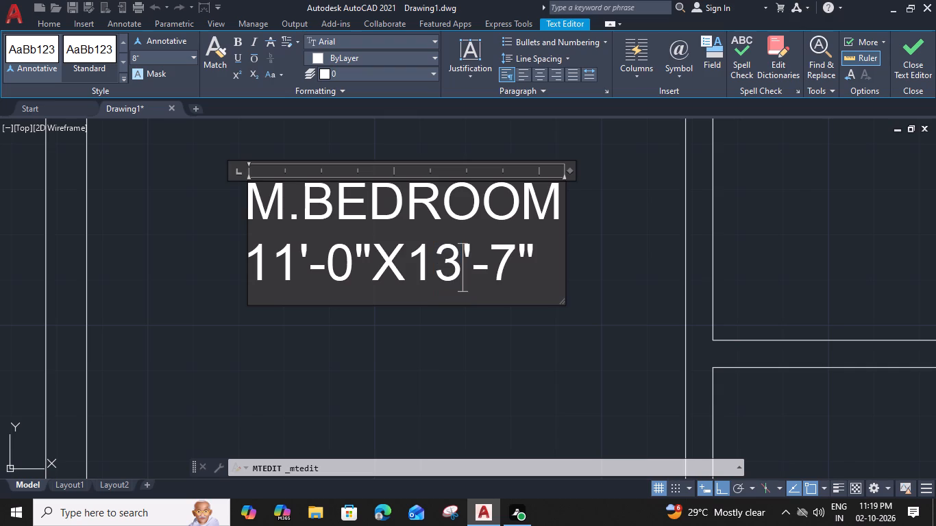
{"action": "left_click_drag", "start_coordinate": [509, 264], "coordinate": [500, 264]}
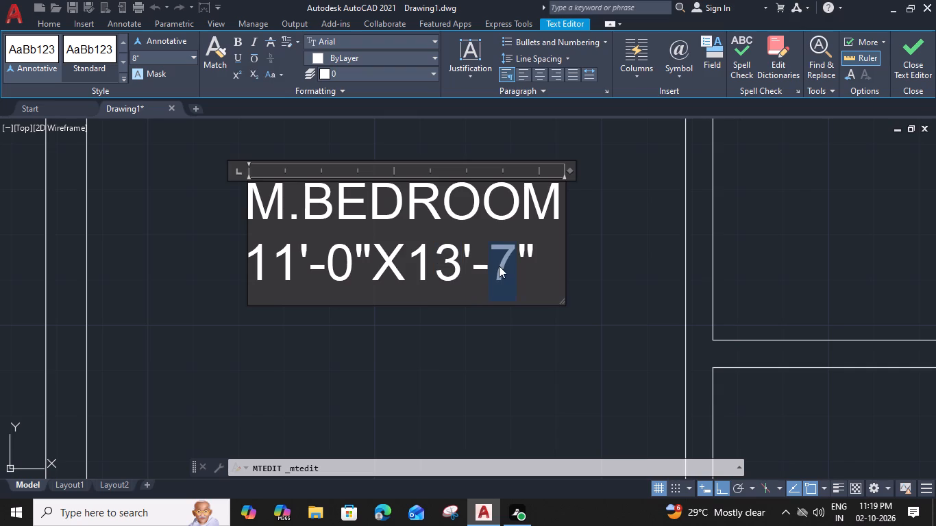
{"action": "key", "text": "3"}
{"action": "left_click", "coordinate": [451, 359]}
Change the dimensions of the KITCHEN label in the next unit to the west to 9'-4"X8'-6".
{"action": "scroll", "coordinate": [451, 358], "scroll_direction": "down", "scroll_amount": 4}
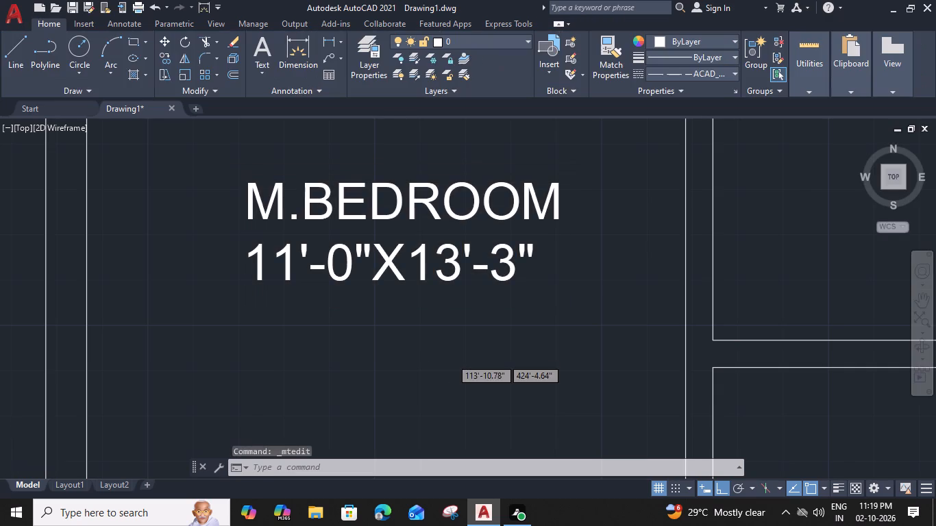
{"action": "middle_click_drag", "start_coordinate": [294, 378], "coordinate": [386, 305]}
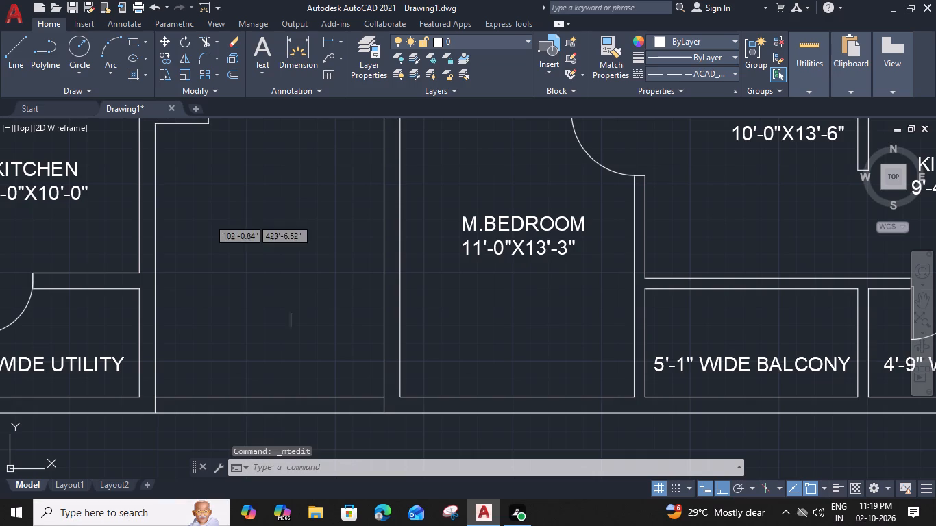
{"action": "middle_click_drag", "start_coordinate": [141, 241], "coordinate": [371, 266]}
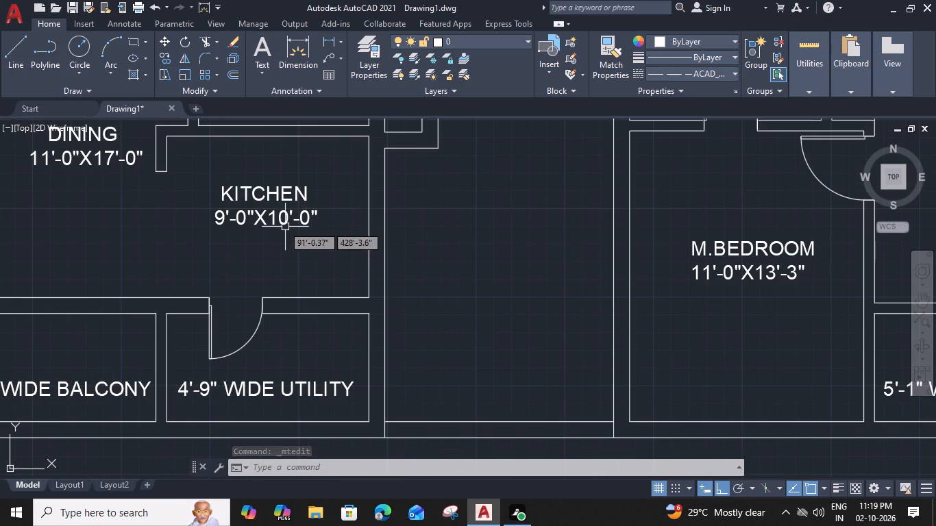
{"action": "double_click", "coordinate": [243, 216]}
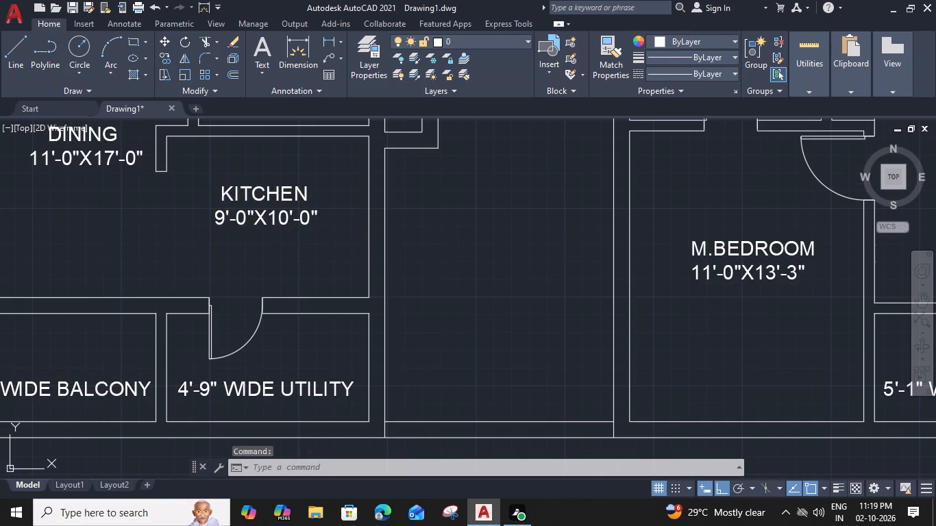
{"action": "scroll", "coordinate": [242, 214], "scroll_direction": "up", "scroll_amount": 1}
{"action": "left_click_drag", "start_coordinate": [245, 219], "coordinate": [238, 220]}
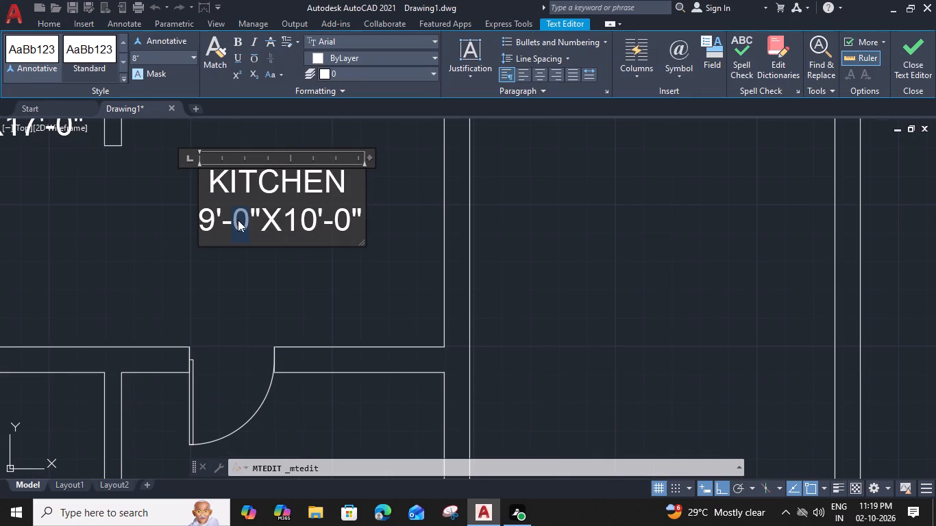
{"action": "key", "text": "4"}
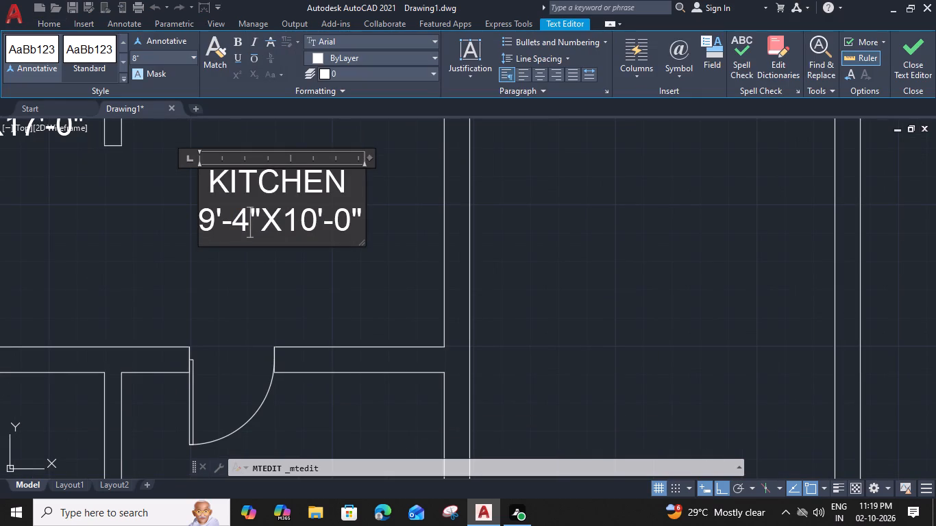
{"action": "left_click_drag", "start_coordinate": [314, 226], "coordinate": [290, 227]}
{"action": "key", "text": "8"}
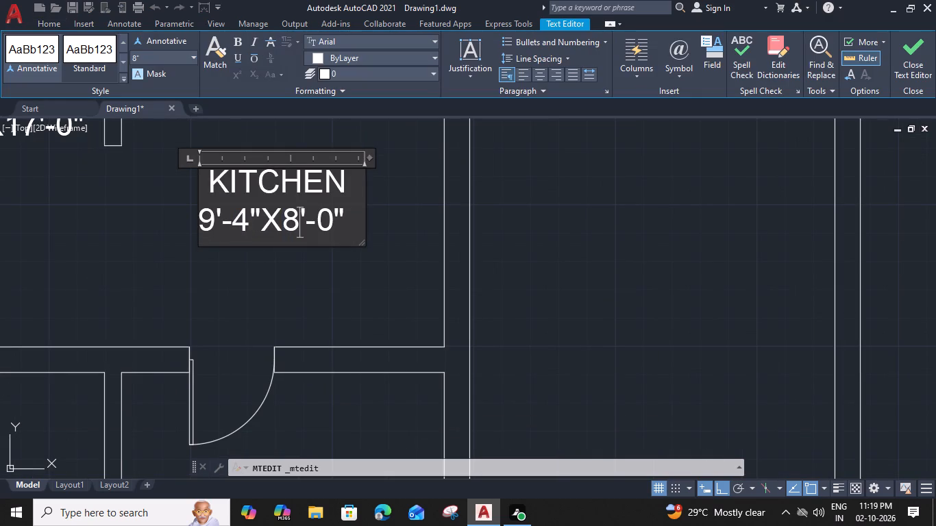
{"action": "left_click_drag", "start_coordinate": [328, 224], "coordinate": [321, 224]}
{"action": "key", "text": "6"}
{"action": "left_click", "coordinate": [277, 284]}
Change the dimensions of the M.BEDROOM label in this same unit, west of its balcony, to 11'-0"X13'-3".
{"action": "scroll", "coordinate": [245, 276], "scroll_direction": "down", "scroll_amount": 1}
{"action": "middle_click_drag", "start_coordinate": [130, 288], "coordinate": [326, 226]}
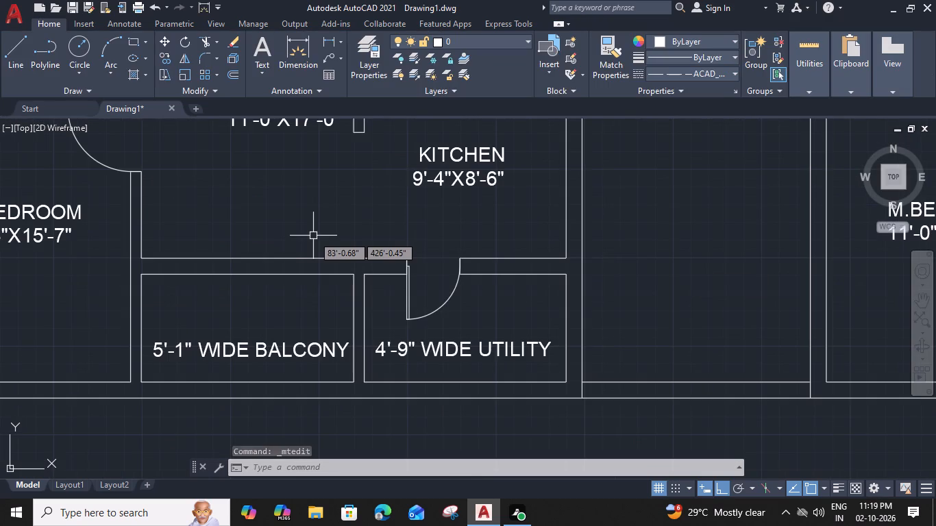
{"action": "middle_click_drag", "start_coordinate": [213, 238], "coordinate": [393, 254]}
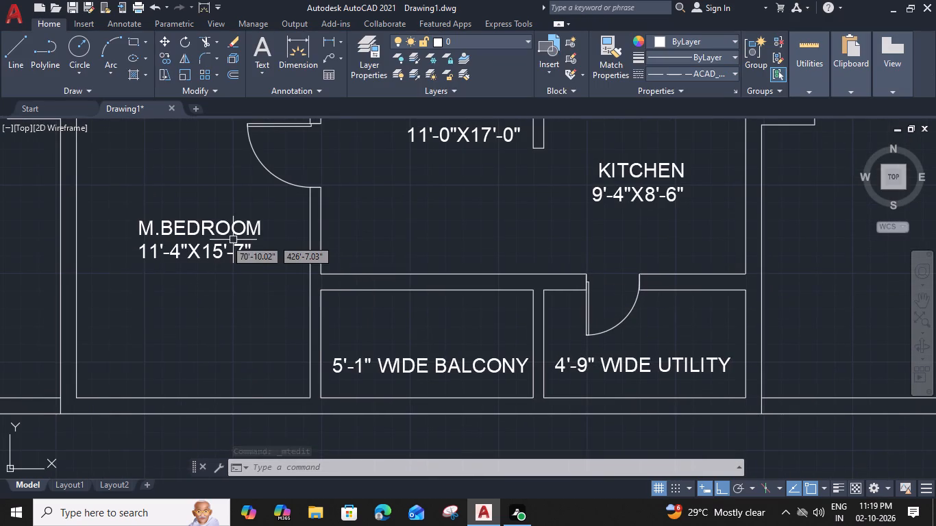
{"action": "middle_click_drag", "start_coordinate": [217, 237], "coordinate": [258, 237]}
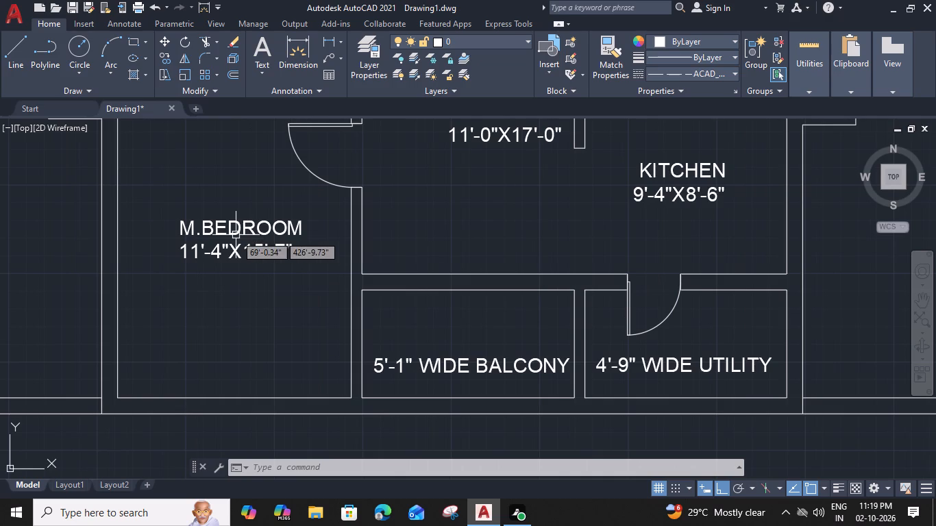
{"action": "double_click", "coordinate": [238, 229]}
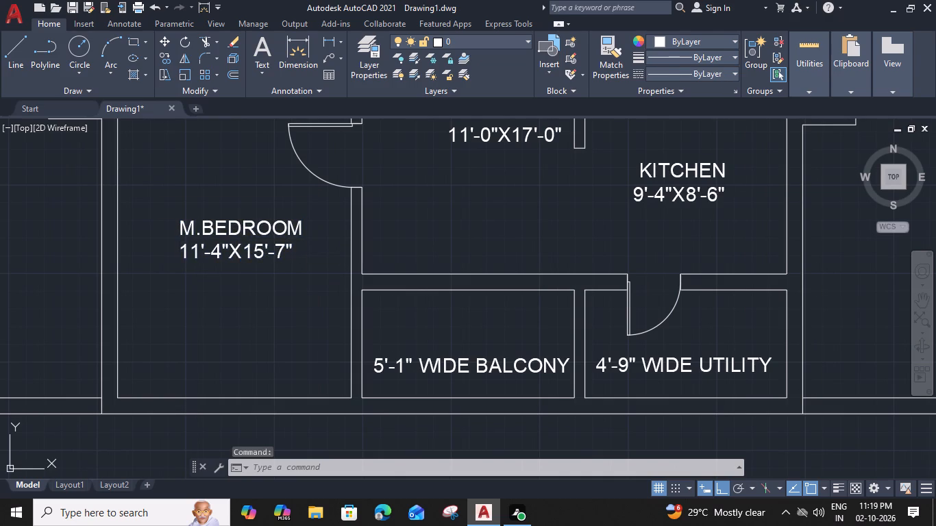
{"action": "left_click_drag", "start_coordinate": [222, 254], "coordinate": [214, 254]}
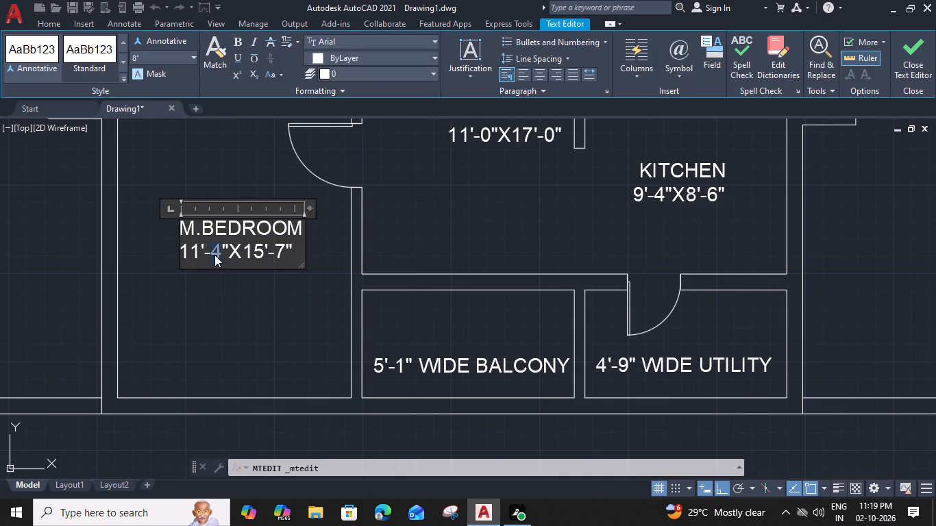
{"action": "key", "text": "0"}
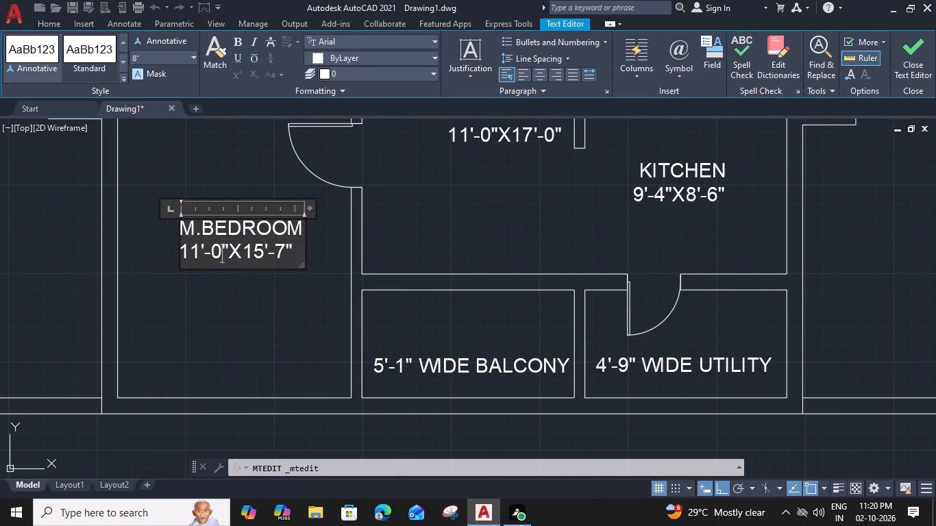
{"action": "left_click_drag", "start_coordinate": [262, 253], "coordinate": [256, 253]}
{"action": "key", "text": "3"}
{"action": "left_click", "coordinate": [282, 249]}
{"action": "key", "text": "3"}
{"action": "left_click", "coordinate": [258, 287]}
Change the dimensions of the TOILET label beside the POOJA room in this unit to 9'-0"X5'-0".
{"action": "scroll", "coordinate": [254, 234], "scroll_direction": "down", "scroll_amount": 1}
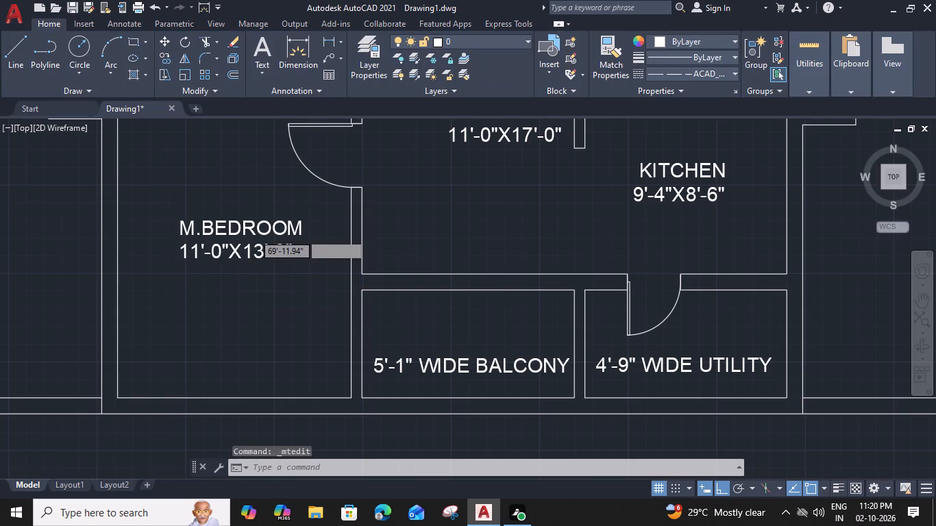
{"action": "middle_click_drag", "start_coordinate": [245, 214], "coordinate": [260, 320]}
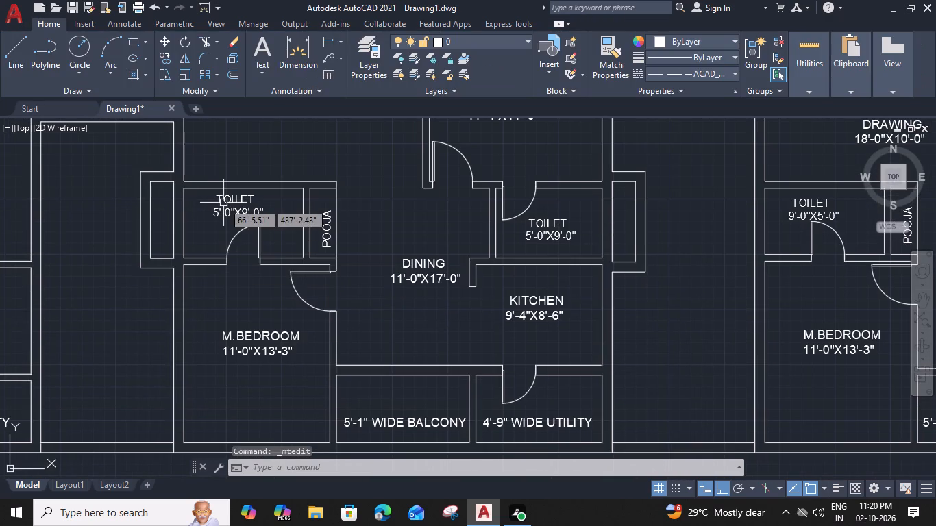
{"action": "double_click", "coordinate": [225, 203]}
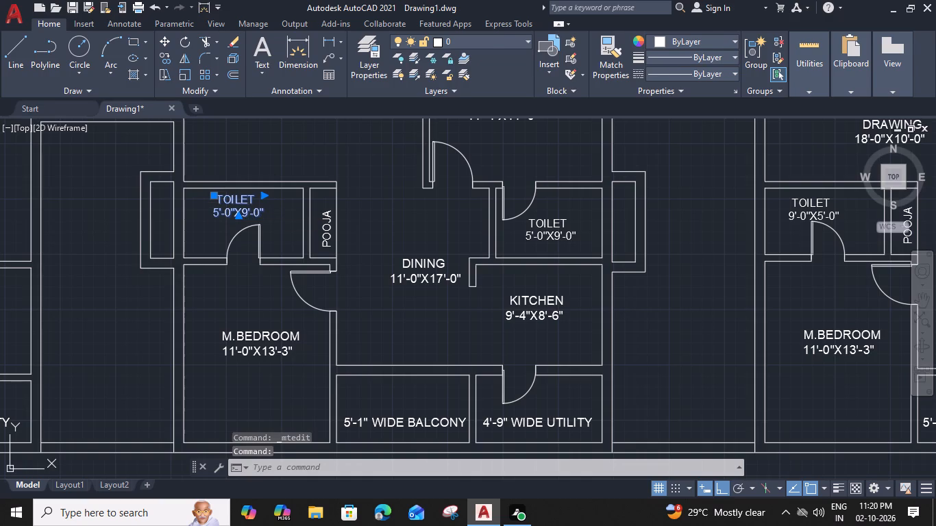
{"action": "scroll", "coordinate": [222, 223], "scroll_direction": "up", "scroll_amount": 2}
{"action": "left_click_drag", "start_coordinate": [213, 201], "coordinate": [204, 201]}
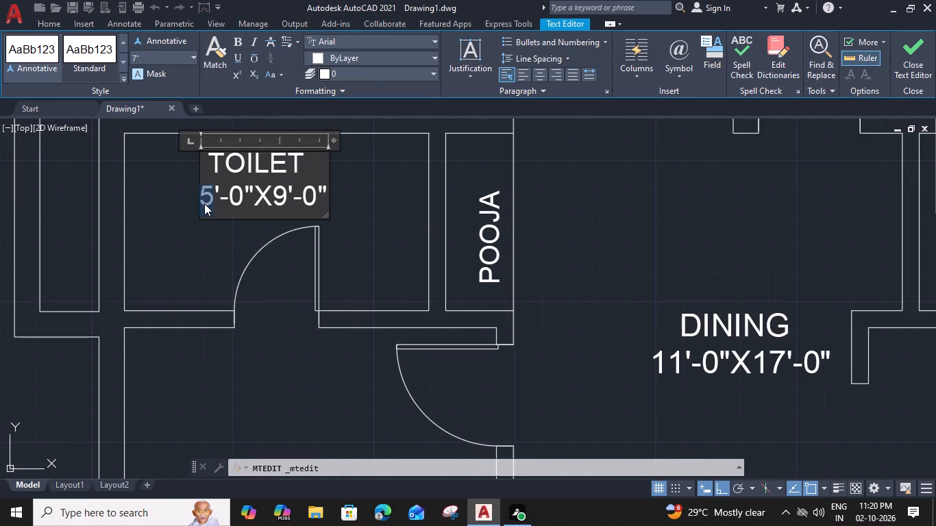
{"action": "key", "text": "9"}
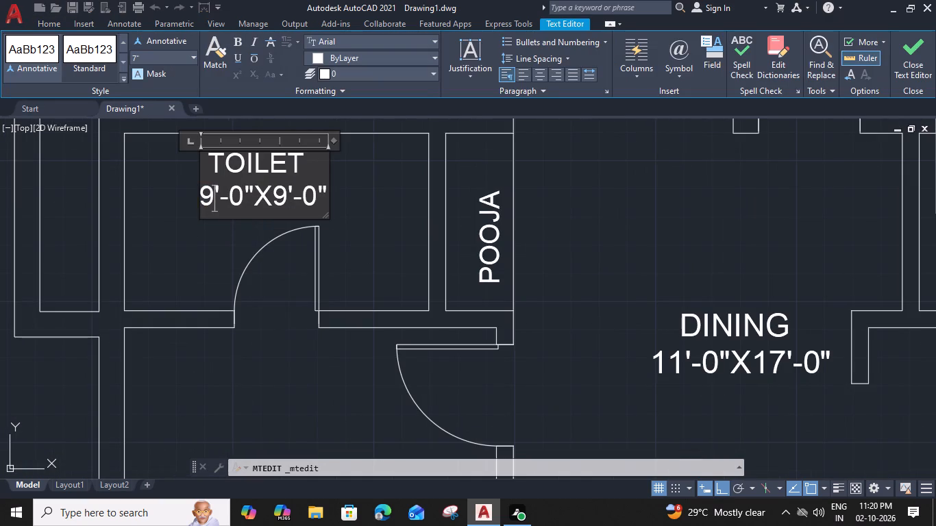
{"action": "left_click", "coordinate": [282, 201]}
{"action": "key", "text": "5"}
{"action": "left_click", "coordinate": [245, 249]}
Move the DRAWING label in this unit straight down to about the middle of its room's height.
{"action": "scroll", "coordinate": [245, 244], "scroll_direction": "down", "scroll_amount": 2}
{"action": "middle_click_drag", "start_coordinate": [288, 194], "coordinate": [284, 271]}
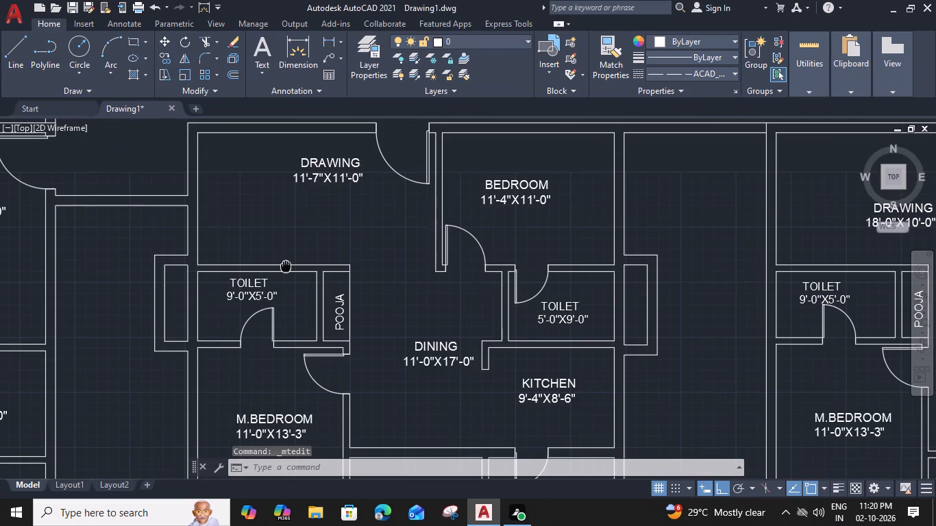
{"action": "middle_click_drag", "start_coordinate": [284, 271], "coordinate": [276, 300]}
{"action": "left_click", "coordinate": [283, 203]}
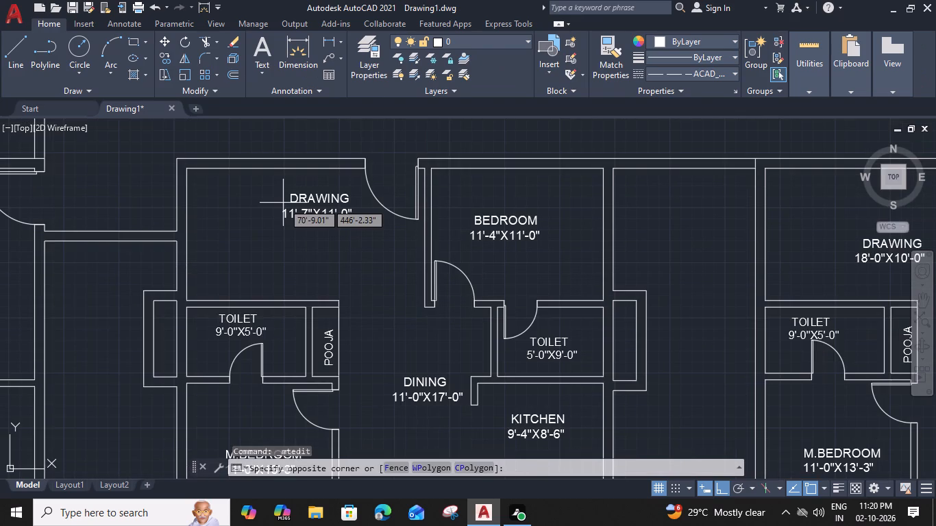
{"action": "left_click", "coordinate": [312, 215]}
{"action": "left_click", "coordinate": [309, 215]}
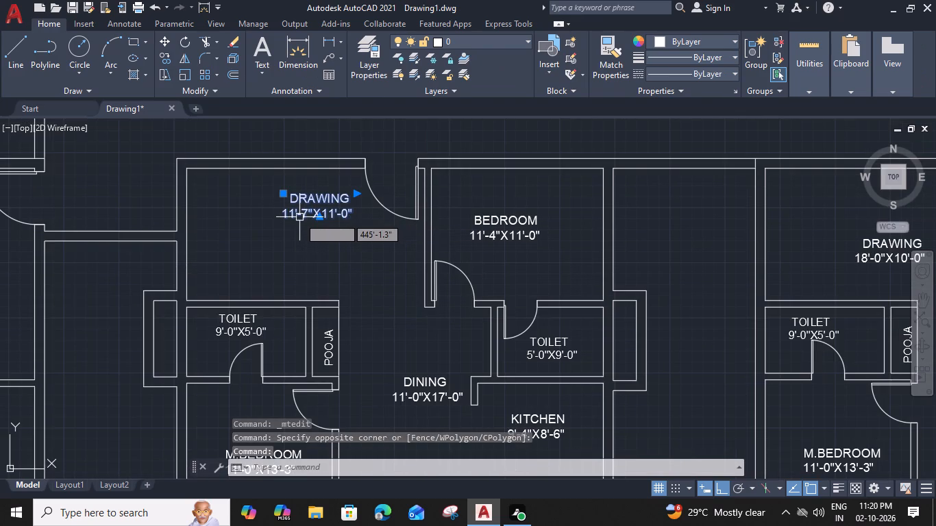
{"action": "type", "text": "M"}
{"action": "key", "text": "space"}
{"action": "left_click", "coordinate": [287, 217]}
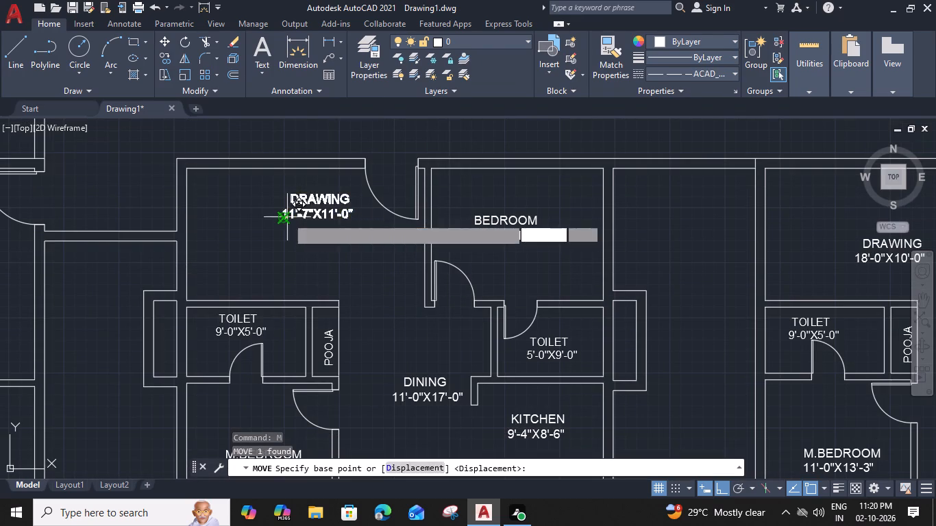
{"action": "left_click", "coordinate": [286, 251]}
Change the dimensions of the DRAWING label in this unit to 18'-0"X10'-0".
{"action": "double_click", "coordinate": [297, 245]}
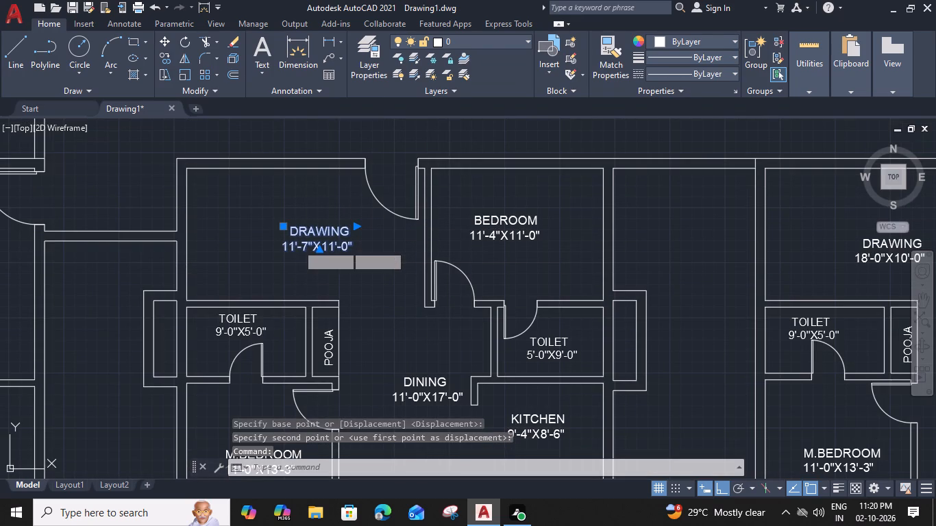
{"action": "scroll", "coordinate": [297, 249], "scroll_direction": "up", "scroll_amount": 2}
{"action": "left_click_drag", "start_coordinate": [290, 247], "coordinate": [282, 246]}
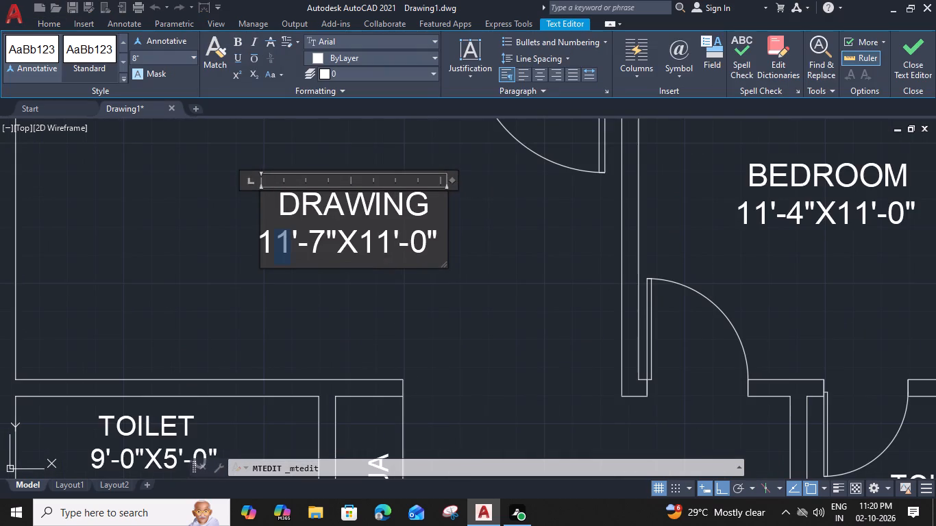
{"action": "left_click_drag", "start_coordinate": [282, 246], "coordinate": [281, 246]}
{"action": "key", "text": "8"}
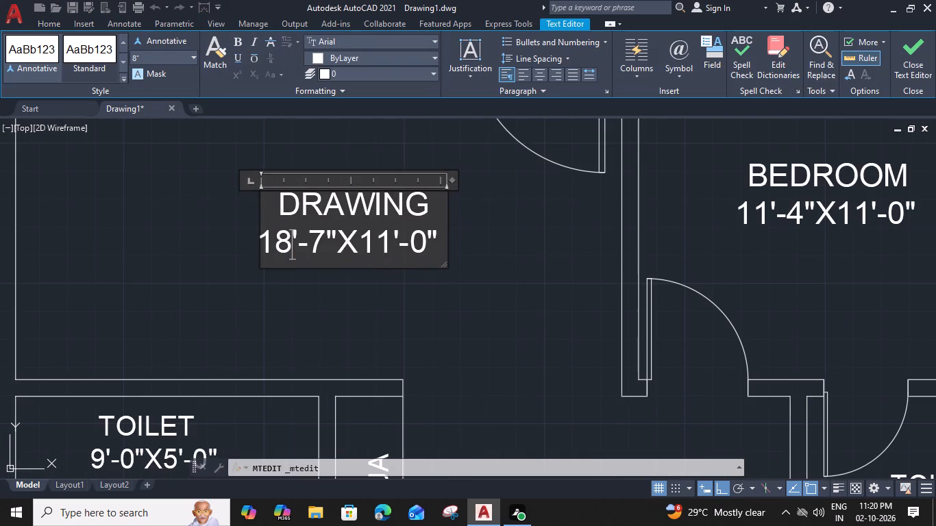
{"action": "left_click", "coordinate": [313, 242]}
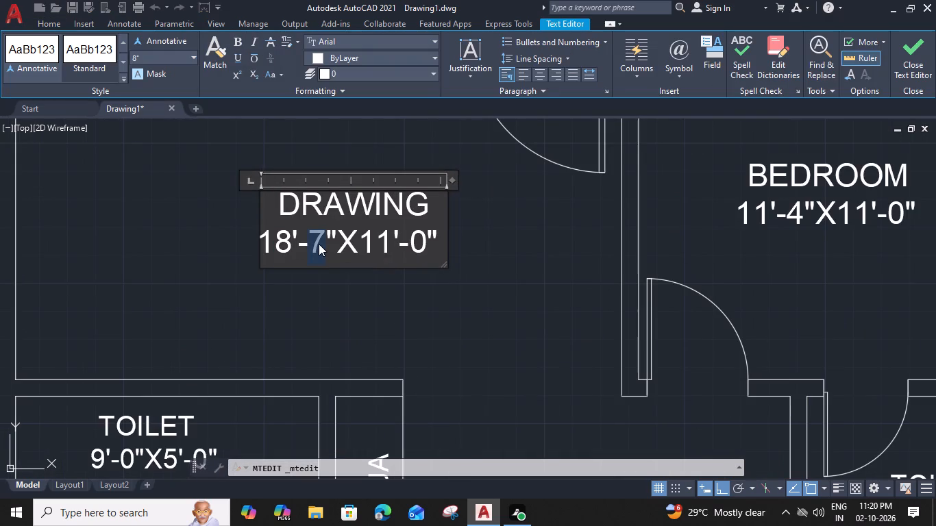
{"action": "key", "text": "0"}
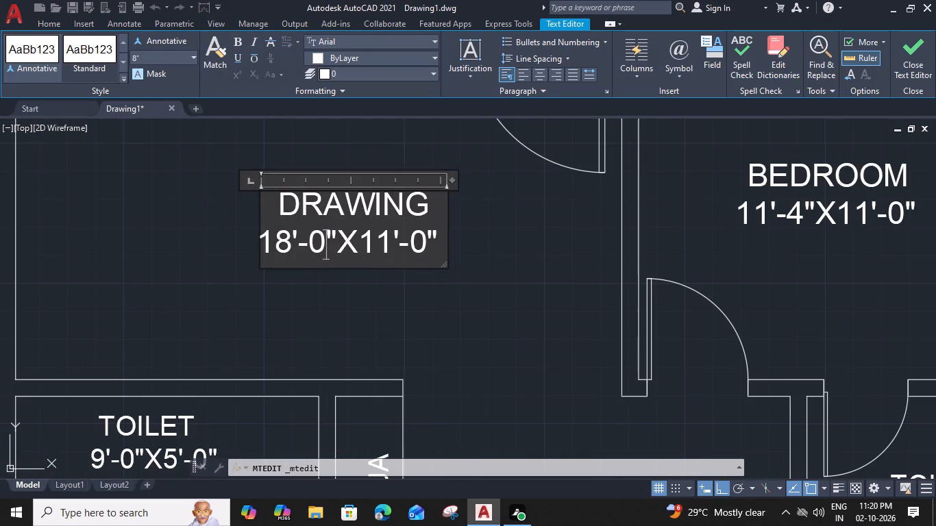
{"action": "left_click", "coordinate": [386, 249]}
{"action": "key", "text": "0"}
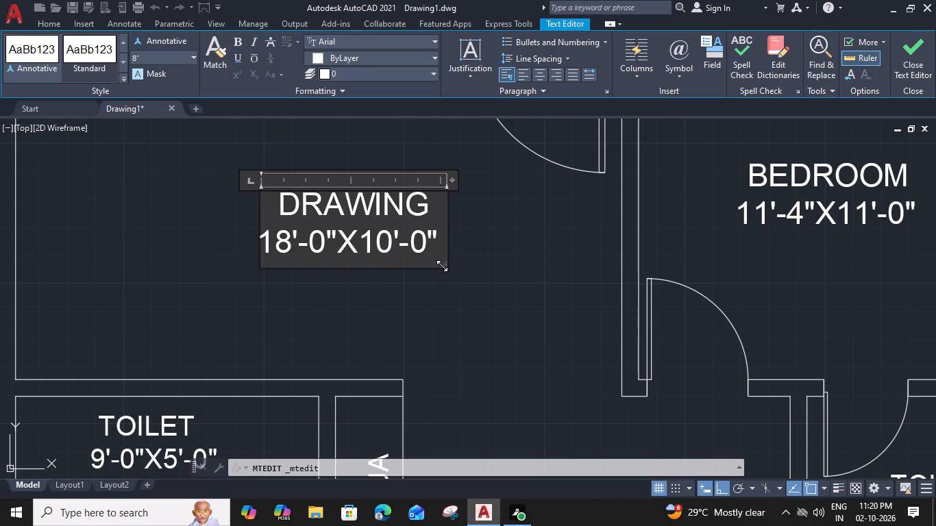
{"action": "left_click", "coordinate": [442, 266]}
{"action": "left_click", "coordinate": [436, 293]}
{"action": "scroll", "coordinate": [434, 288], "scroll_direction": "down", "scroll_amount": 2}
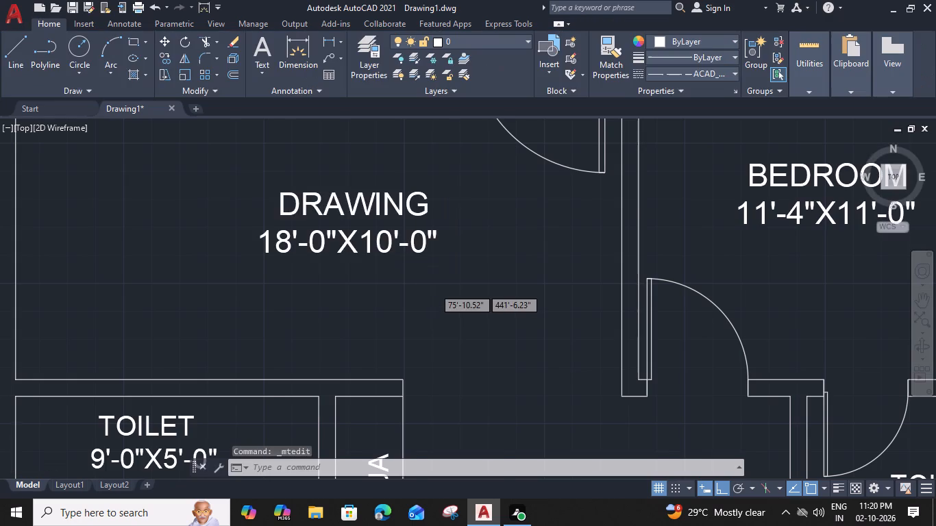
{"action": "middle_click_drag", "start_coordinate": [426, 275], "coordinate": [160, 258]}
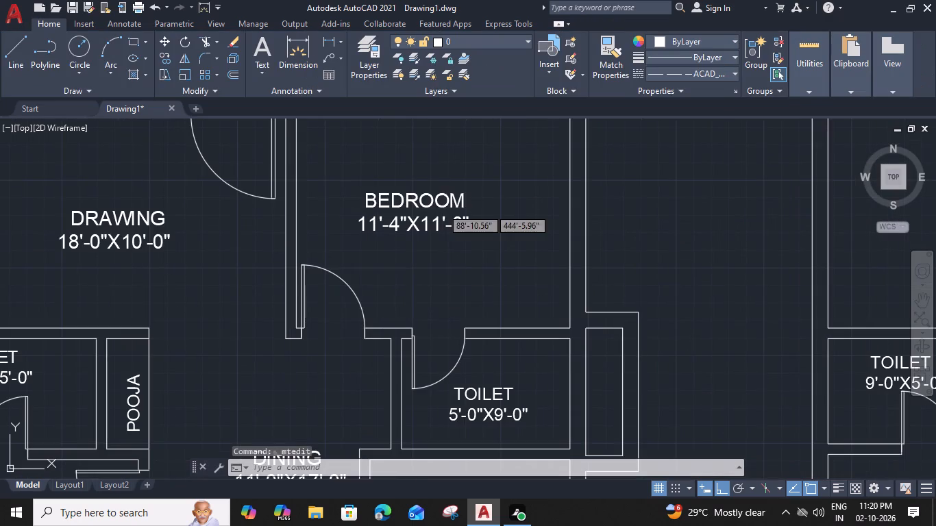
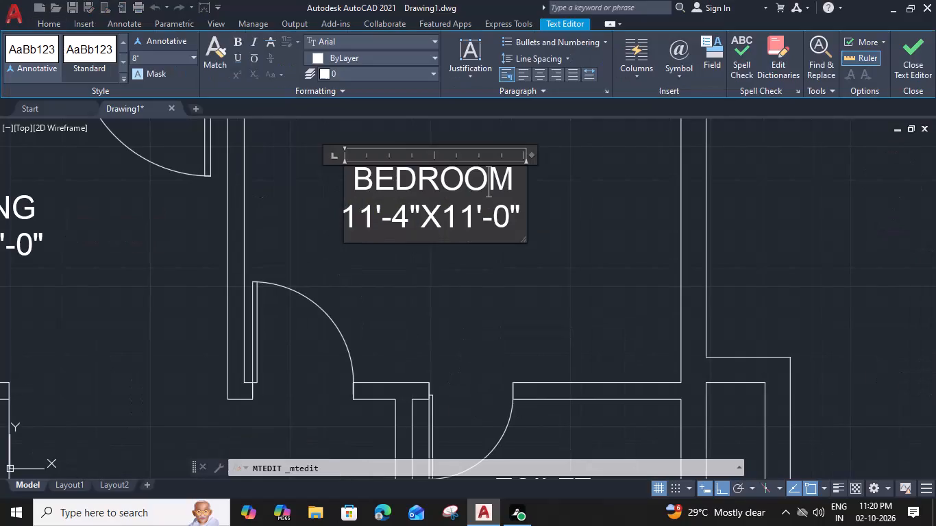
Change the size line under the open BEDROOM label to 13'-0"X10'-0".
{"action": "left_click_drag", "start_coordinate": [373, 222], "coordinate": [365, 223]}
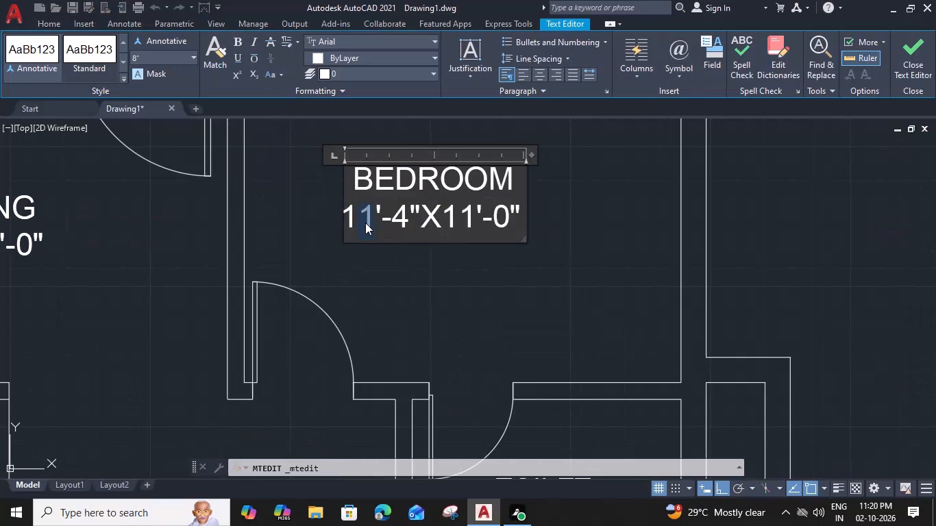
{"action": "key", "text": "3"}
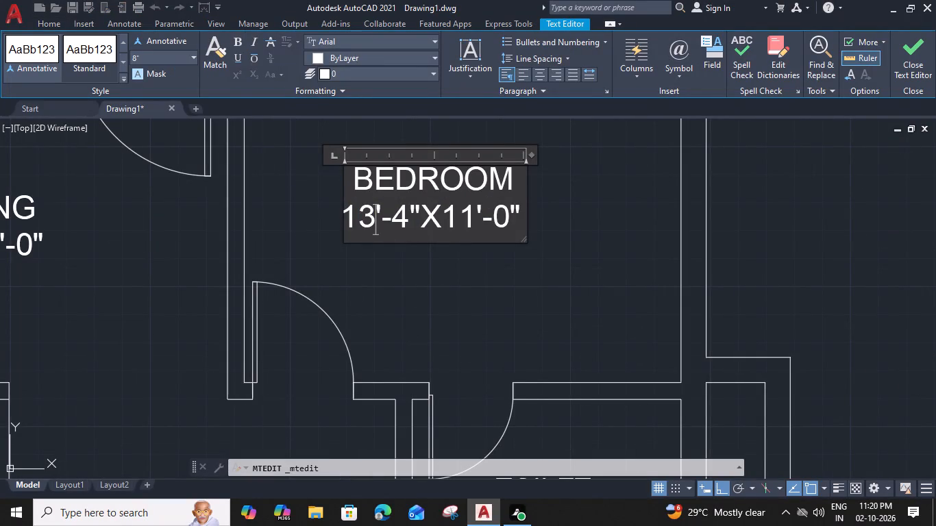
{"action": "left_click_drag", "start_coordinate": [398, 223], "coordinate": [405, 223]}
{"action": "key", "text": "0"}
{"action": "left_click_drag", "start_coordinate": [473, 221], "coordinate": [465, 221]}
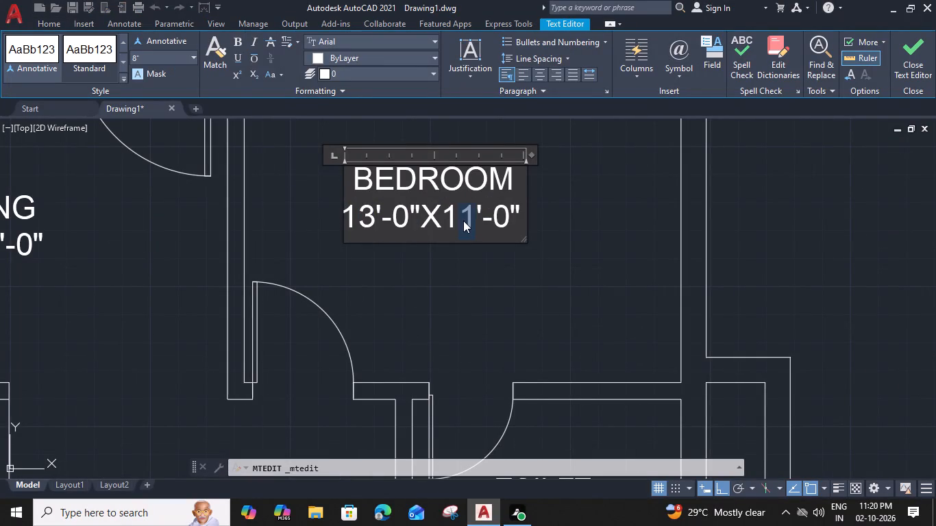
{"action": "key", "text": "0"}
{"action": "left_click", "coordinate": [446, 262]}
Copy the vertical 5'-0" WIDE BALCONY label into the empty bay between the 4'-9" WIDE UTILITY and the 11'-0"X13'-3" M.BEDROOM.
{"action": "scroll", "coordinate": [440, 259], "scroll_direction": "down", "scroll_amount": 2}
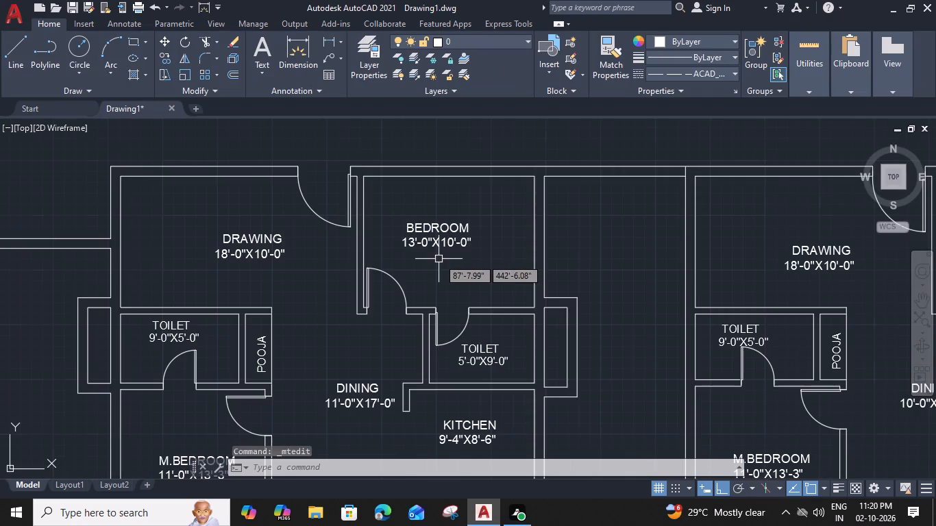
{"action": "middle_click_drag", "start_coordinate": [361, 268], "coordinate": [373, 244]}
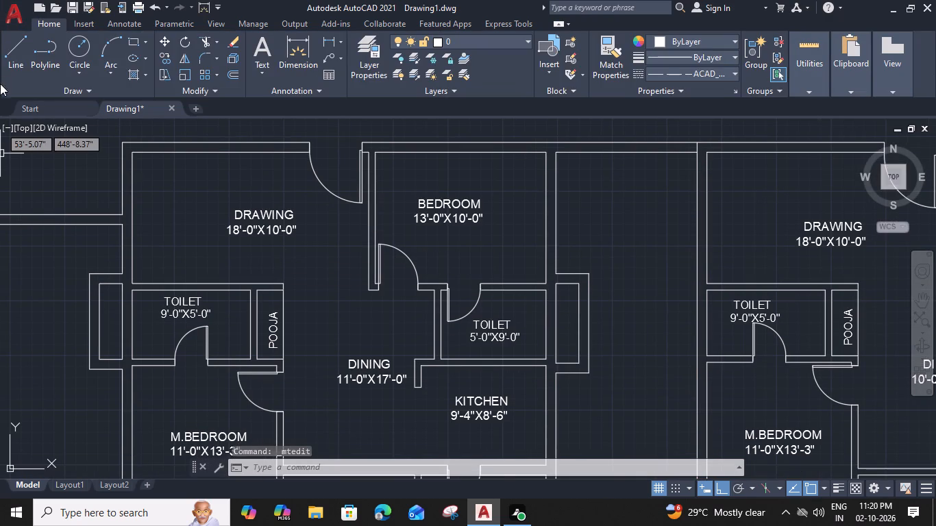
{"action": "scroll", "coordinate": [325, 374], "scroll_direction": "down", "scroll_amount": 1}
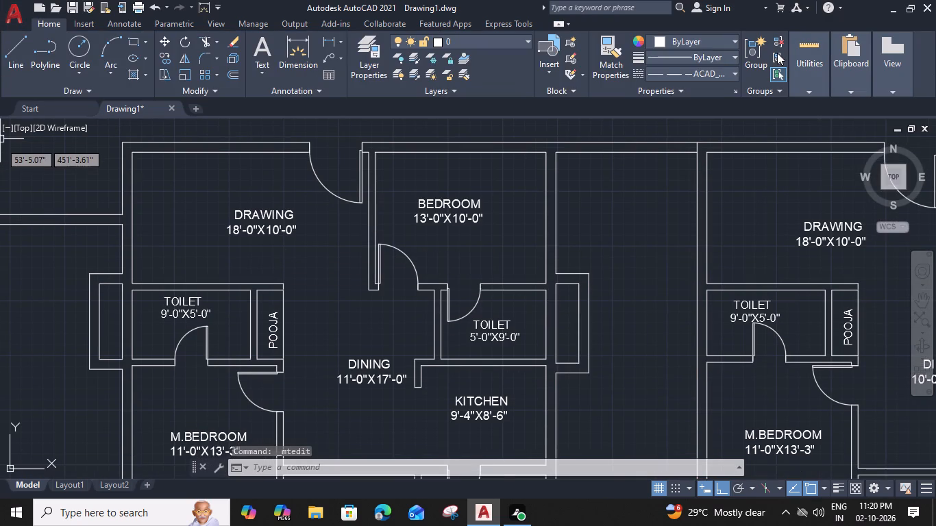
{"action": "middle_click_drag", "start_coordinate": [328, 360], "coordinate": [412, 265]}
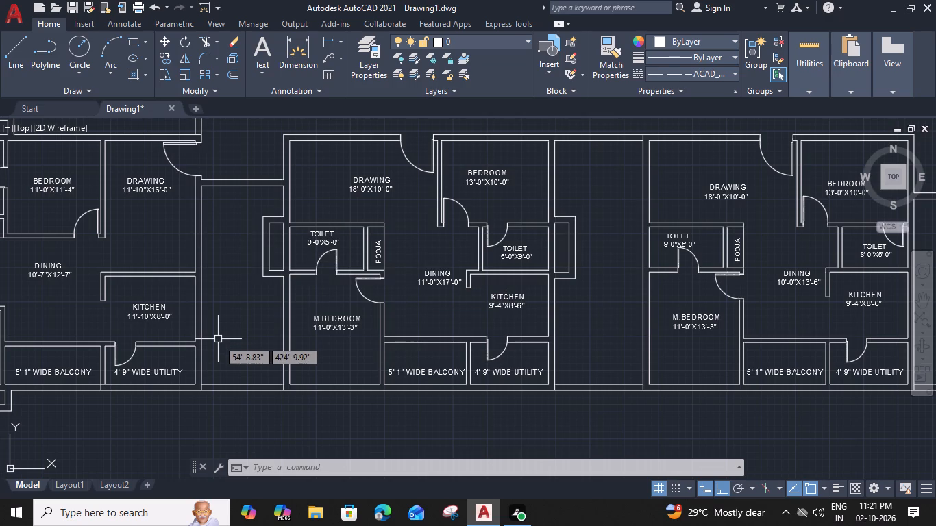
{"action": "middle_click_drag", "start_coordinate": [373, 265], "coordinate": [428, 262]}
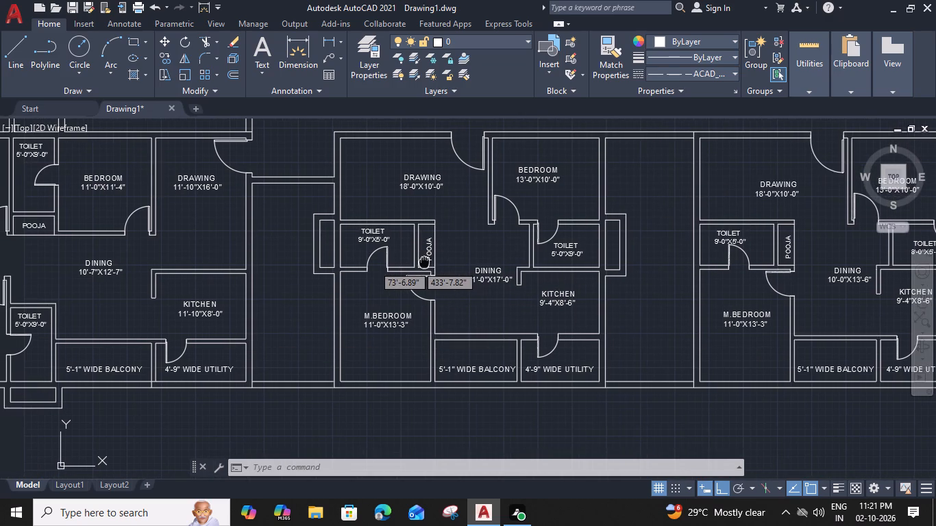
{"action": "middle_click_drag", "start_coordinate": [401, 336], "coordinate": [395, 339]}
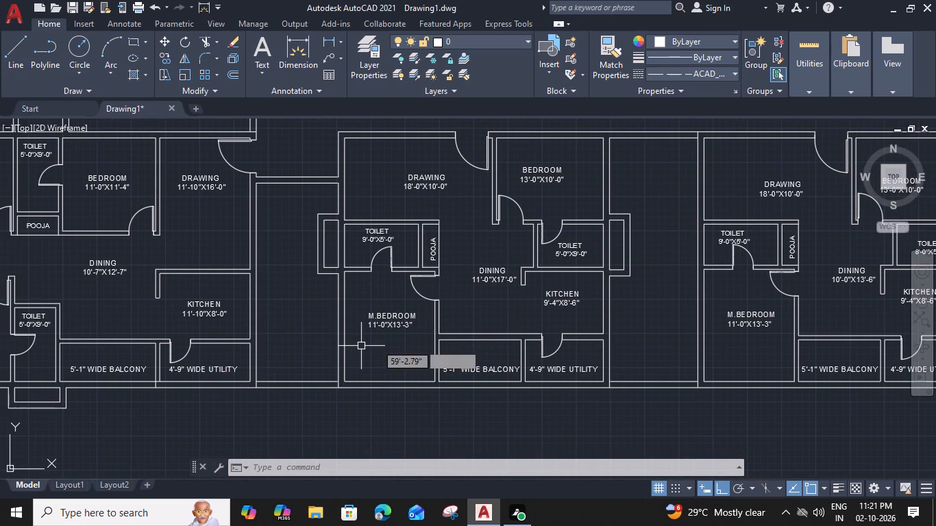
{"action": "middle_click_drag", "start_coordinate": [395, 339], "coordinate": [457, 315]}
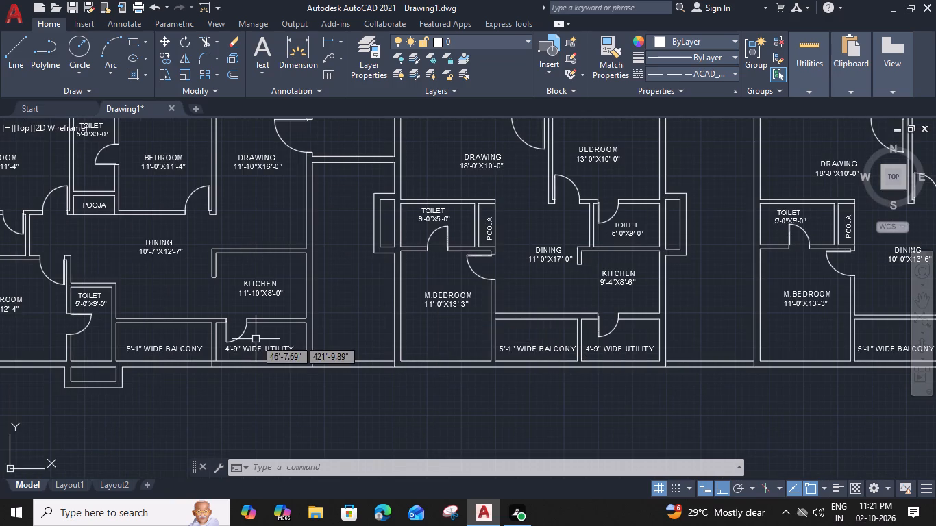
{"action": "scroll", "coordinate": [306, 329], "scroll_direction": "down", "scroll_amount": 2}
{"action": "middle_click_drag", "start_coordinate": [621, 275], "coordinate": [393, 284]}
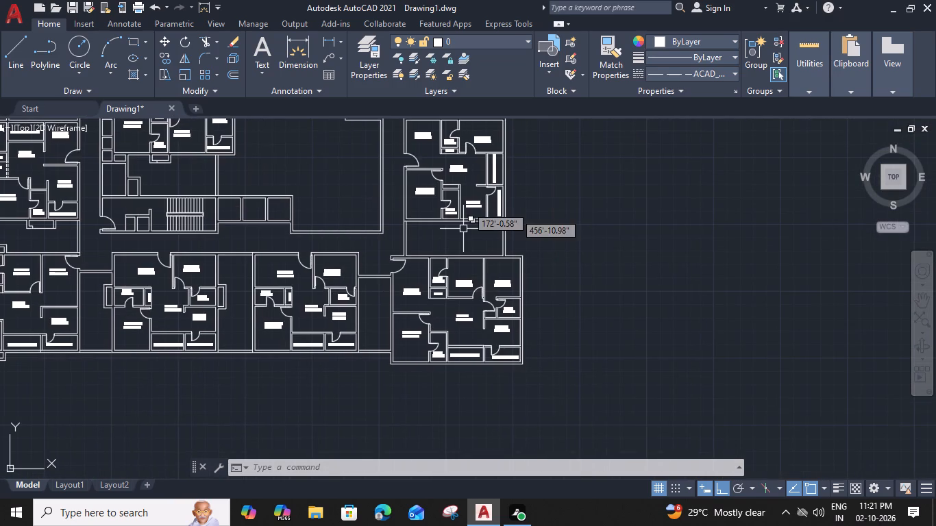
{"action": "scroll", "coordinate": [496, 168], "scroll_direction": "up", "scroll_amount": 1}
{"action": "left_click", "coordinate": [494, 175]}
{"action": "key", "text": "c"}
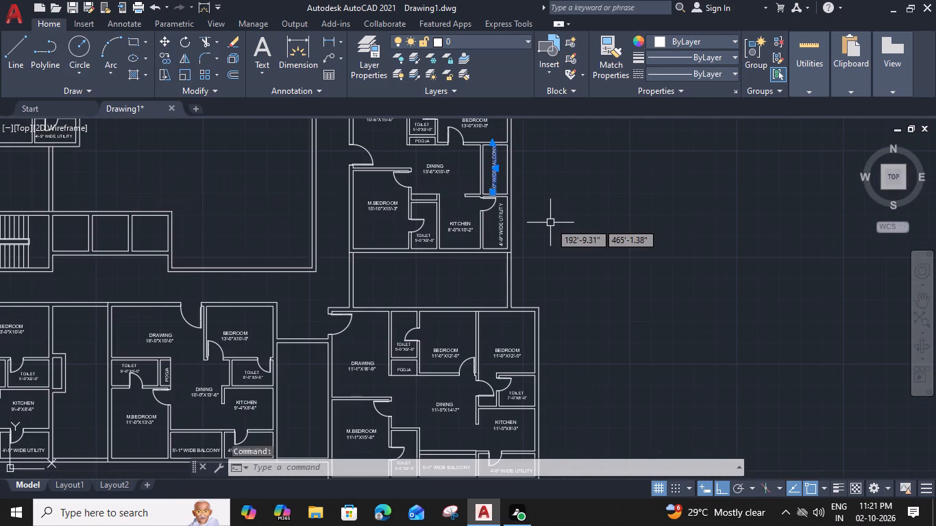
{"action": "type", "text": "O"}
{"action": "key", "text": "space"}
{"action": "left_click", "coordinate": [483, 192]}
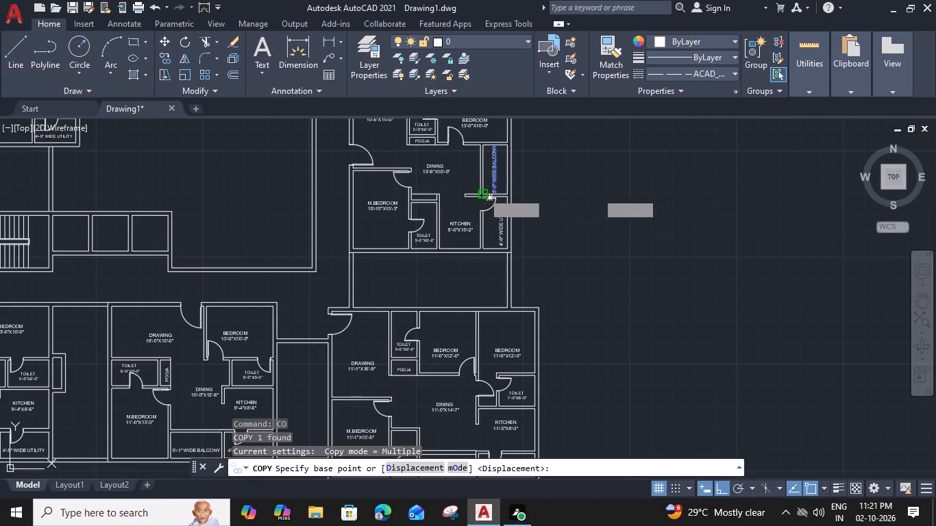
{"action": "middle_click_drag", "start_coordinate": [240, 286], "coordinate": [820, 171]}
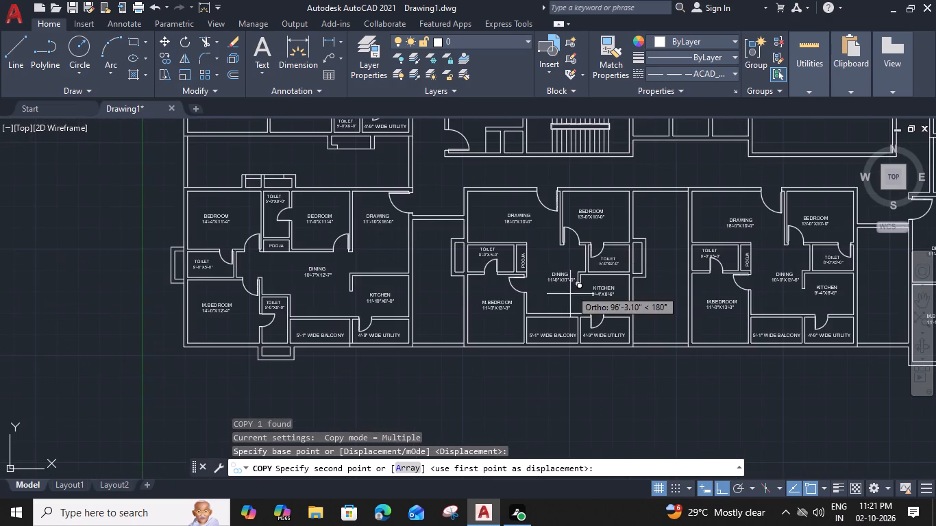
{"action": "scroll", "coordinate": [443, 308], "scroll_direction": "up", "scroll_amount": 2}
{"action": "left_click", "coordinate": [365, 395]}
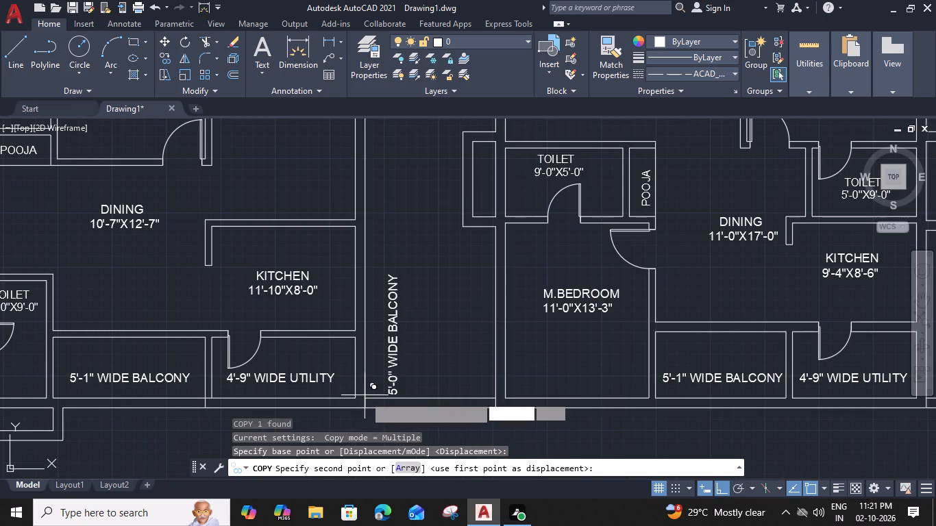
{"action": "key", "text": "Escape"}
Open the copied balcony label for editing, widen its text box and set all its text to 9" height.
{"action": "double_click", "coordinate": [391, 358]}
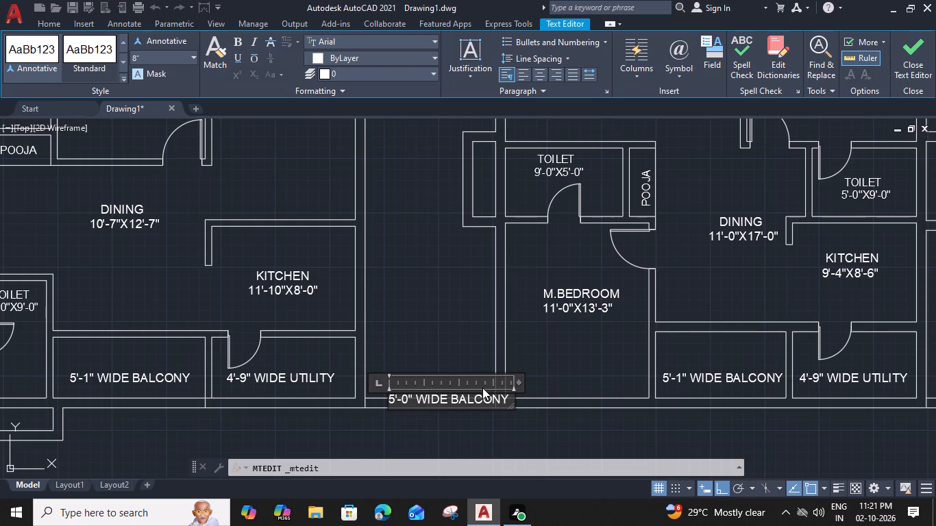
{"action": "scroll", "coordinate": [482, 390], "scroll_direction": "up", "scroll_amount": 2}
{"action": "middle_click_drag", "start_coordinate": [497, 392], "coordinate": [535, 219]}
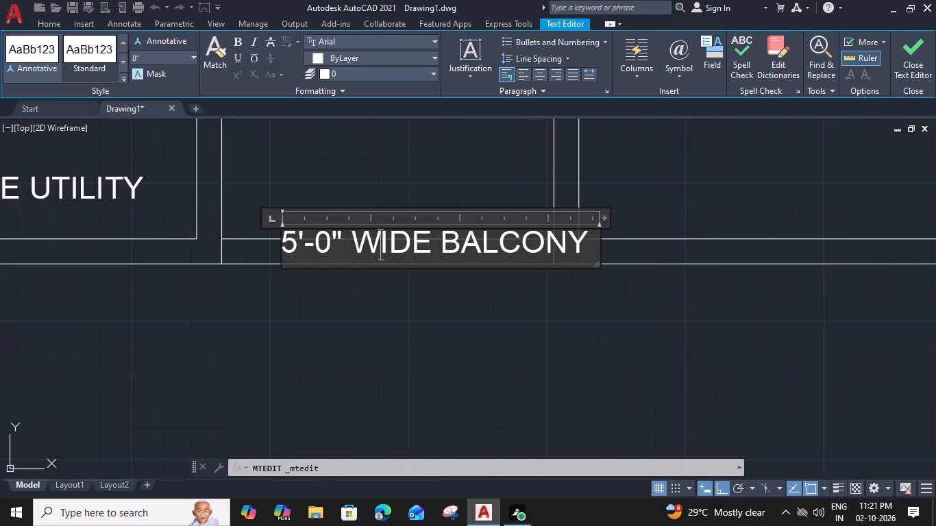
{"action": "scroll", "coordinate": [570, 242], "scroll_direction": "up", "scroll_amount": 1}
{"action": "left_click_drag", "start_coordinate": [621, 212], "coordinate": [791, 211]}
{"action": "left_click_drag", "start_coordinate": [614, 239], "coordinate": [53, 247]}
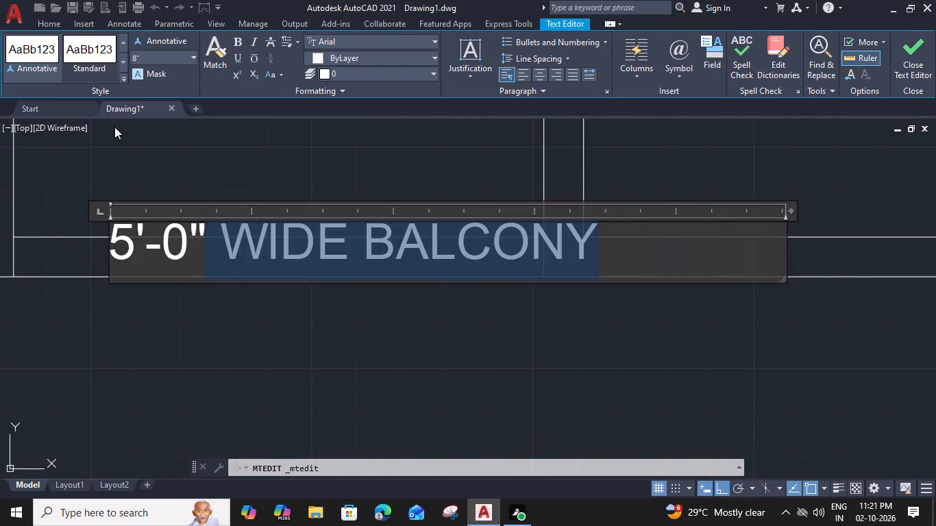
{"action": "left_click", "coordinate": [139, 55]}
{"action": "key", "text": "9"}
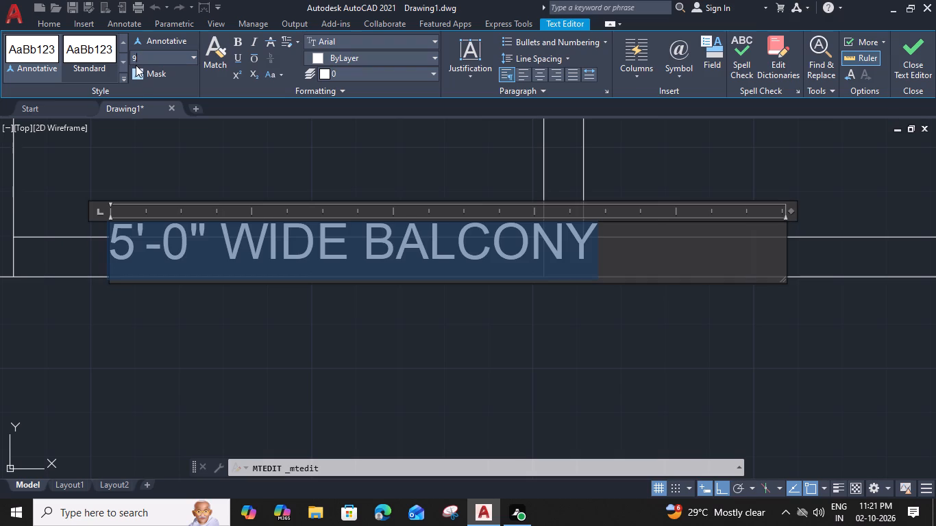
{"action": "key", "text": "shift+quotedbl"}
{"action": "key", "text": "Return"}
Replace the open balcony label's text with SERVICE SLAB / STILIT.
{"action": "scroll", "coordinate": [206, 303], "scroll_direction": "down", "scroll_amount": 1}
{"action": "middle_click_drag", "start_coordinate": [210, 303], "coordinate": [217, 277]}
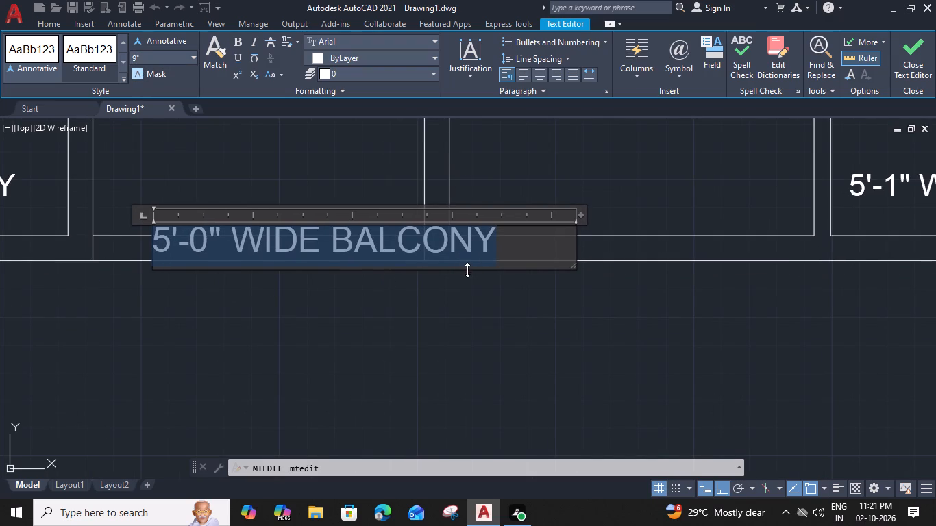
{"action": "key", "text": "s"}
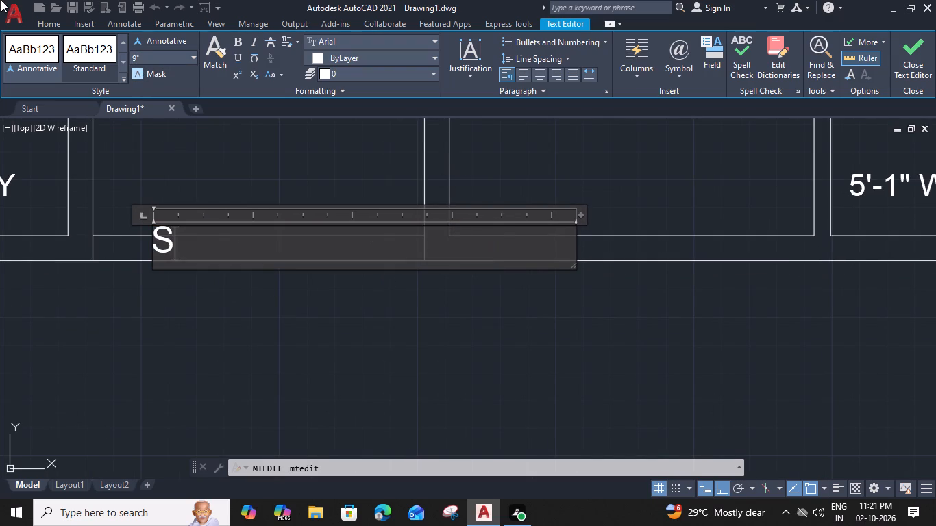
{"action": "key", "text": "e"}
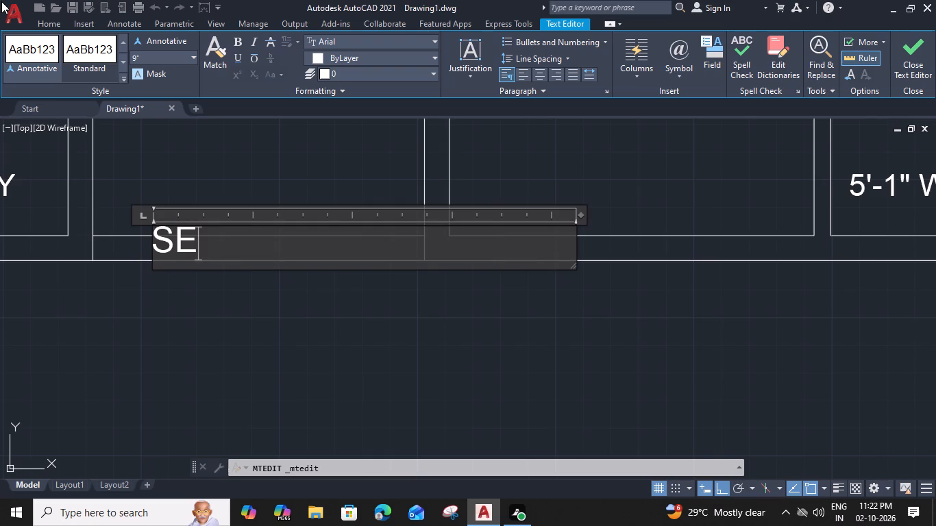
{"action": "key", "text": "r"}
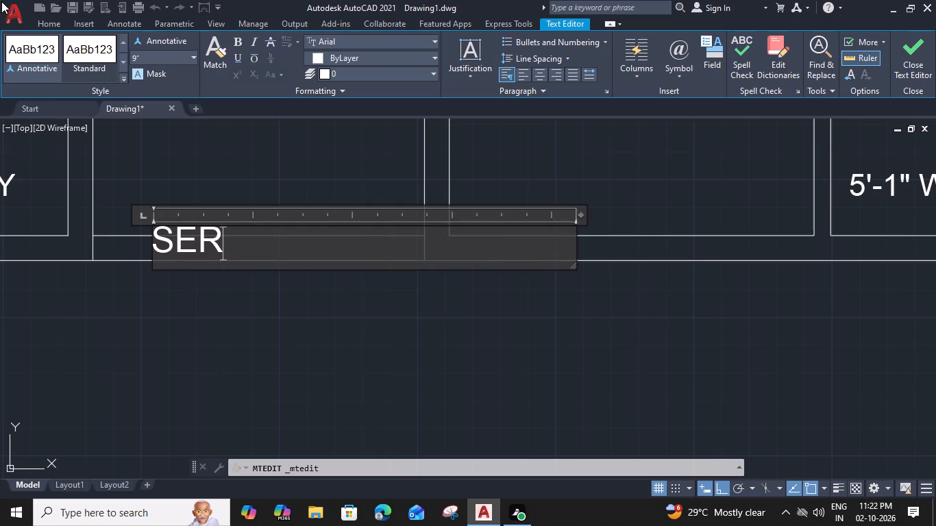
{"action": "type", "text": "VICE"}
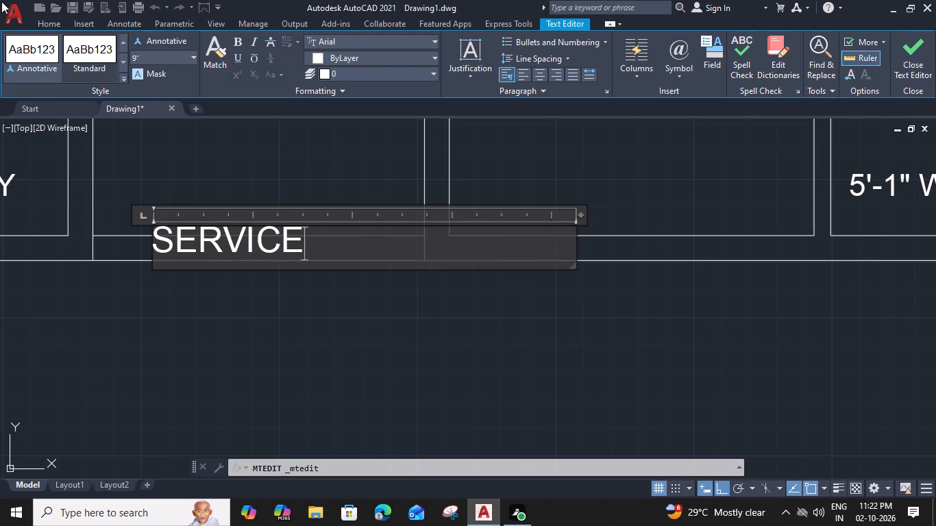
{"action": "key", "text": "space"}
{"action": "type", "text": "SLA"}
{"action": "key", "text": "b"}
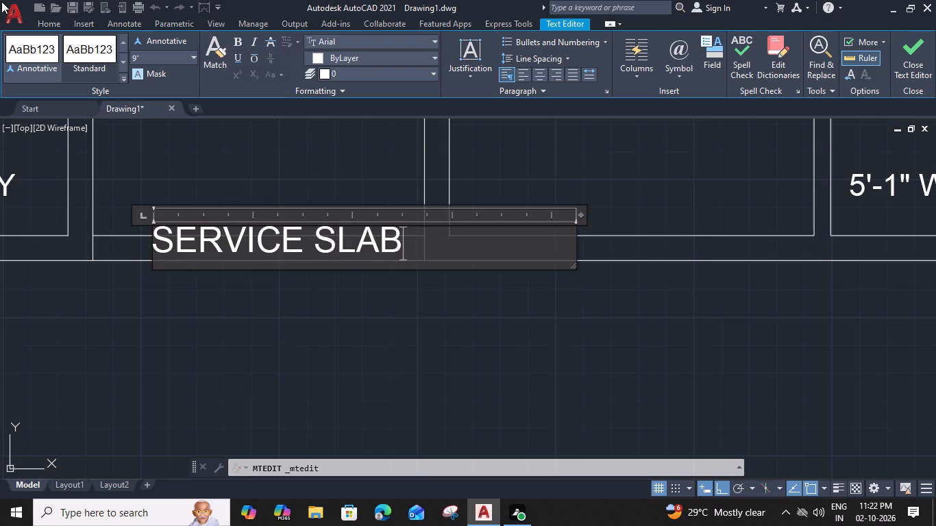
{"action": "key", "text": "space"}
{"action": "type", "text": "/"}
{"action": "key", "text": "space"}
{"action": "type", "text": "STI"}
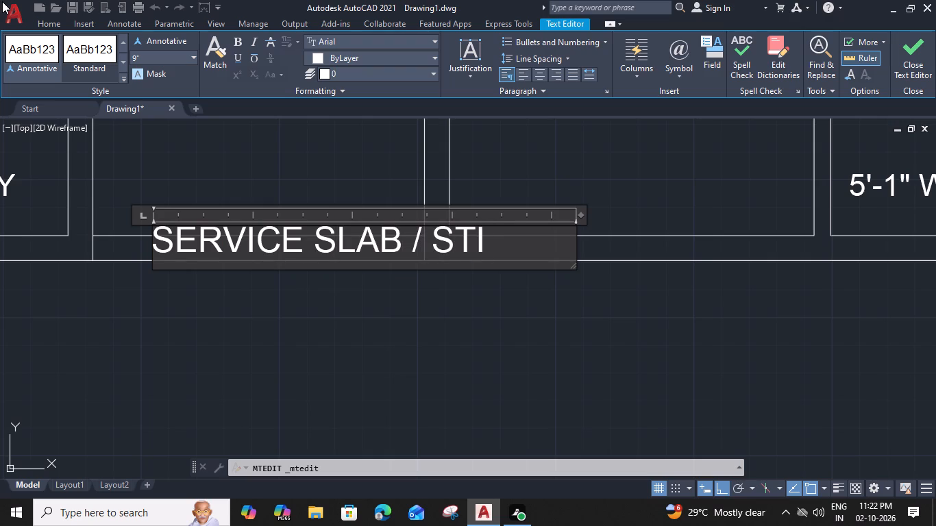
{"action": "key", "text": "BackSpace"}
{"action": "type", "text": "ILI"}
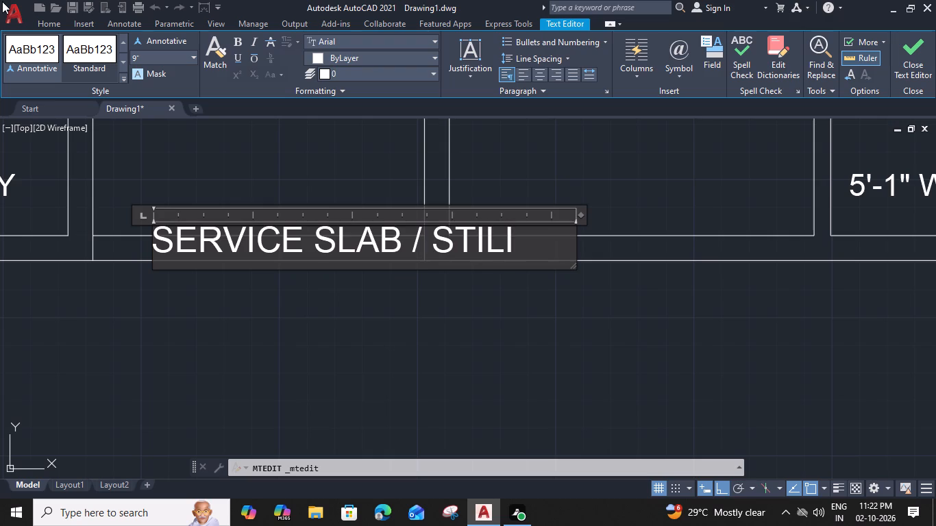
{"action": "key", "text": "t"}
Widen the text box, complete the label as SERVICE SLAB / STILIT COVERED SLAB and finish editing it.
{"action": "scroll", "coordinate": [611, 203], "scroll_direction": "down", "scroll_amount": 2}
{"action": "middle_click_drag", "start_coordinate": [611, 206], "coordinate": [478, 289]}
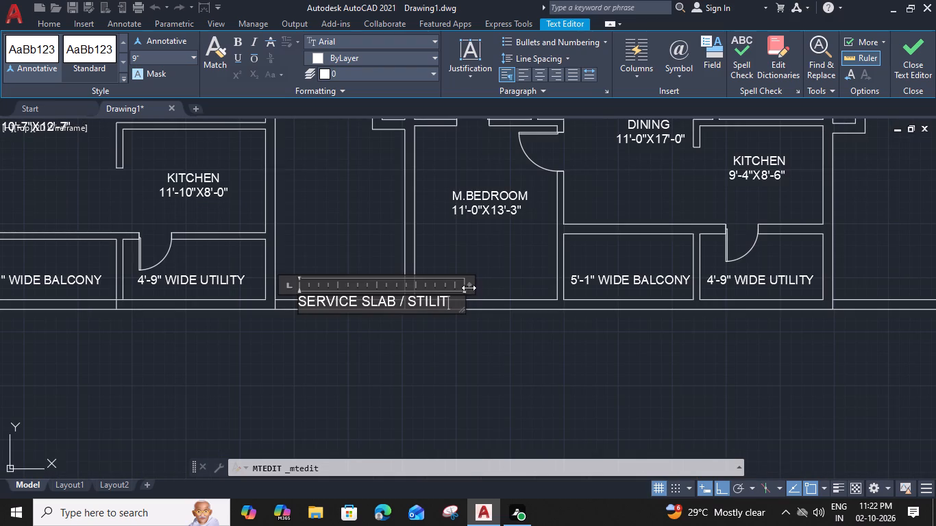
{"action": "left_click_drag", "start_coordinate": [469, 286], "coordinate": [541, 288]}
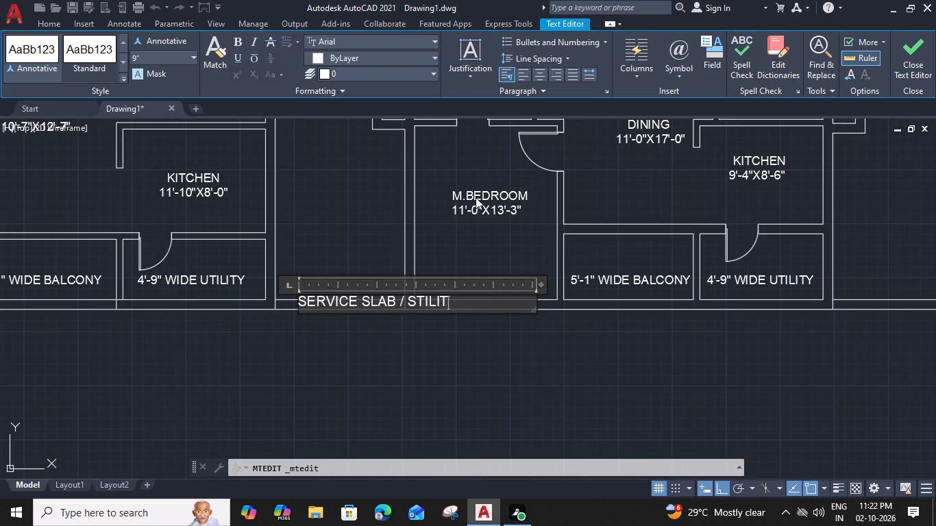
{"action": "type", "text": "CO"}
{"action": "key", "text": "BackSpace"}
{"action": "key", "text": "BackSpace"}
{"action": "key", "text": "space"}
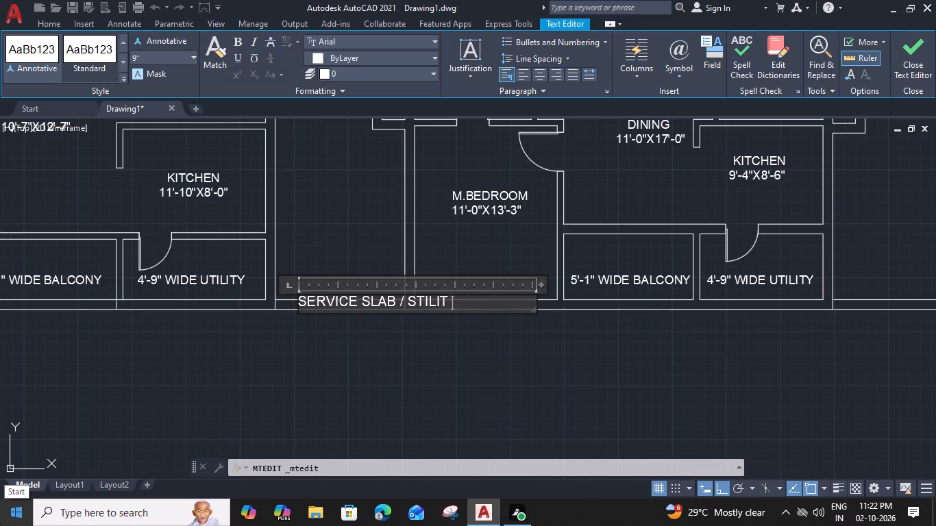
{"action": "type", "text": "COVER"}
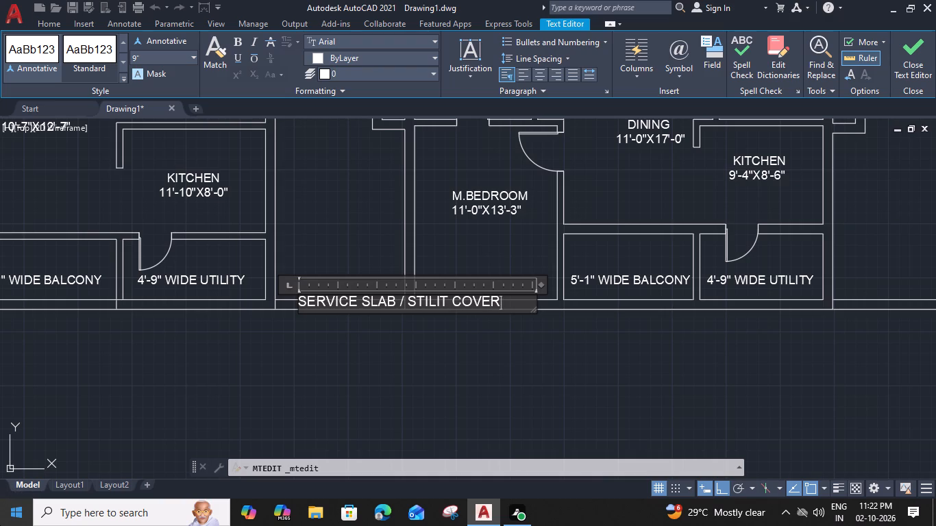
{"action": "type", "text": "ED"}
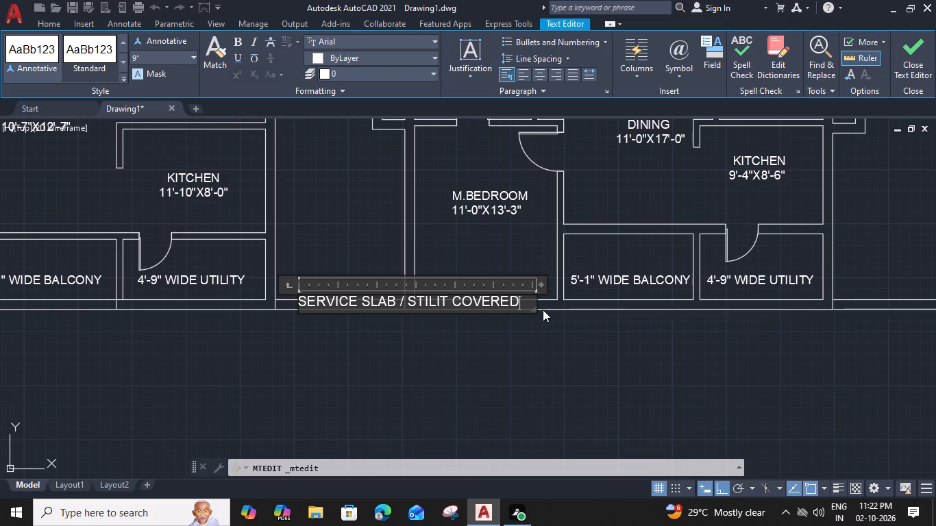
{"action": "left_click_drag", "start_coordinate": [543, 283], "coordinate": [577, 291]}
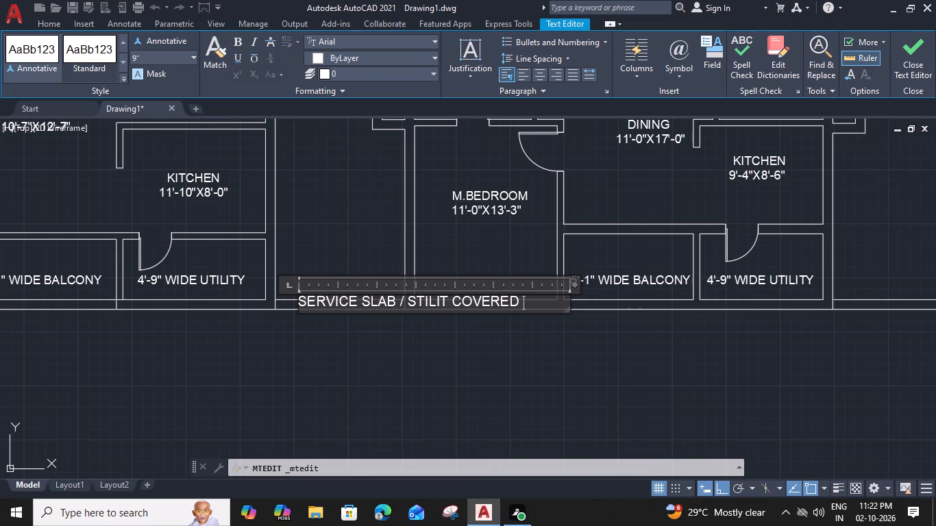
{"action": "key", "text": "space"}
{"action": "key", "text": "s"}
{"action": "key", "text": "l"}
{"action": "key", "text": "a"}
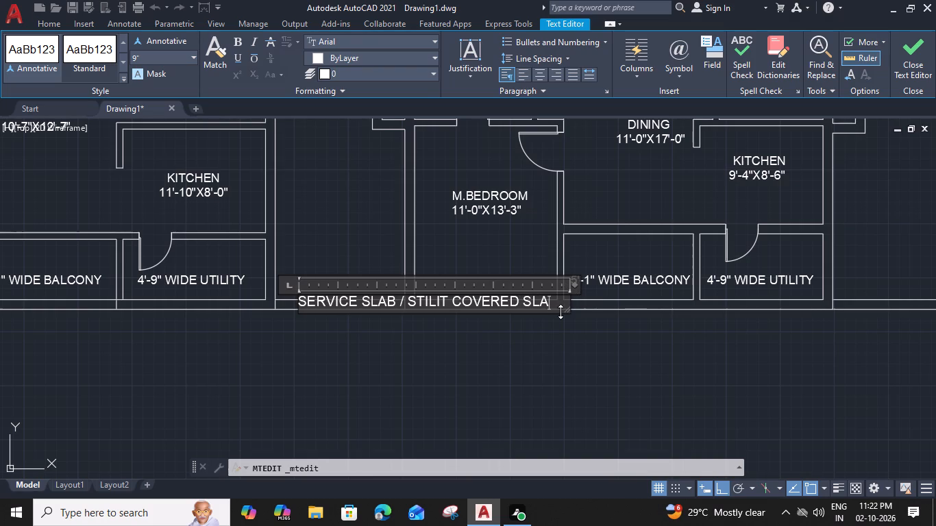
{"action": "key", "text": "b"}
{"action": "left_click", "coordinate": [556, 325]}
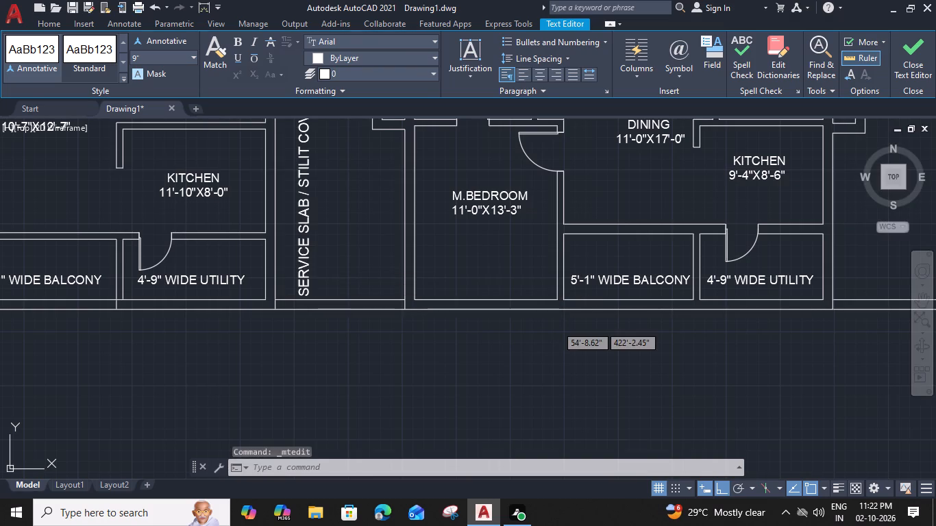
Move the vertical service slab label horizontally from beside the 4'-9" WIDE UTILITY wall toward the middle of its bay.
{"action": "scroll", "coordinate": [435, 266], "scroll_direction": "down", "scroll_amount": 1}
{"action": "middle_click_drag", "start_coordinate": [438, 267], "coordinate": [454, 329]}
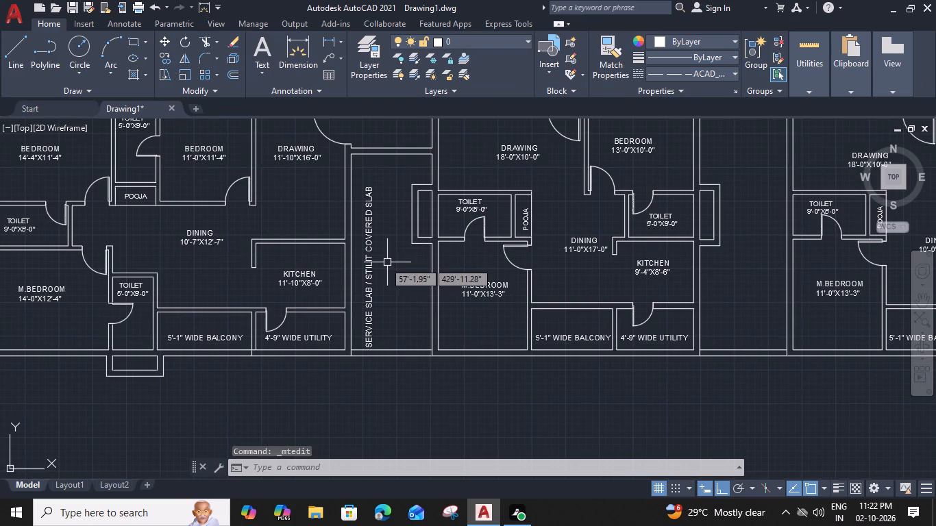
{"action": "left_click", "coordinate": [374, 259]}
{"action": "key", "text": "m"}
{"action": "key", "text": "space"}
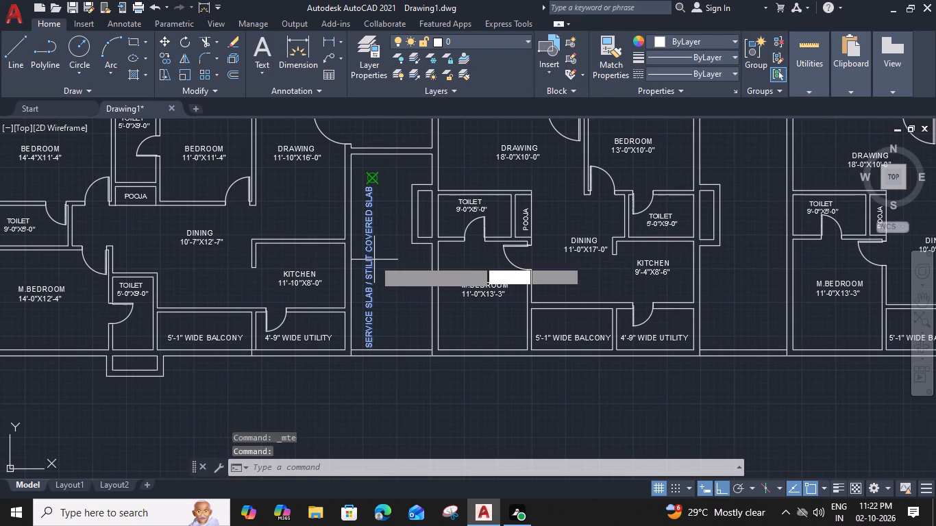
{"action": "left_click", "coordinate": [373, 349]}
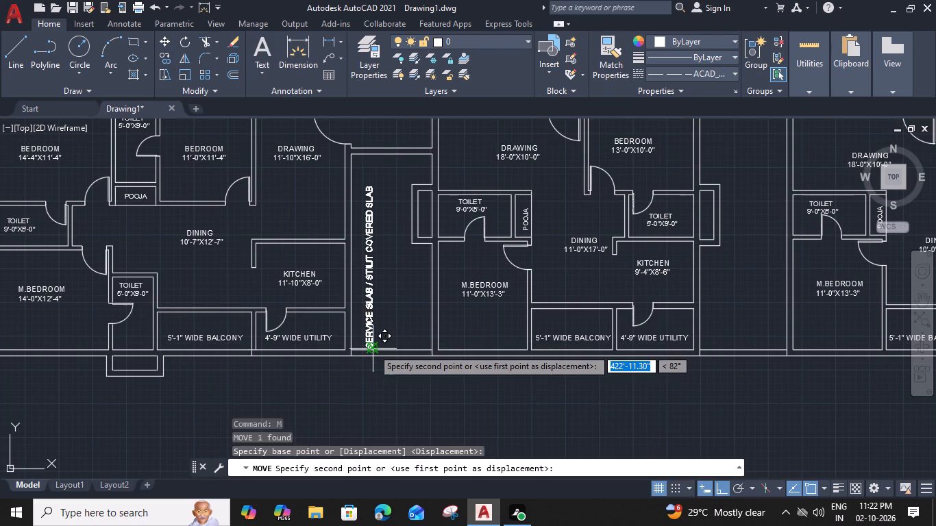
{"action": "scroll", "coordinate": [396, 349], "scroll_direction": "up", "scroll_amount": 3}
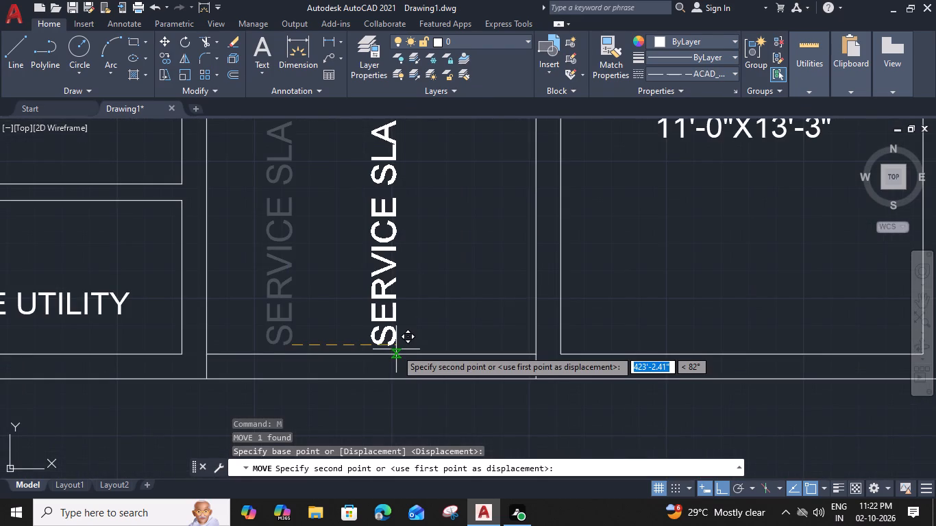
{"action": "left_click", "coordinate": [395, 345]}
Move the service slab label about 1'-4" straight up within its bay.
{"action": "scroll", "coordinate": [395, 344], "scroll_direction": "down", "scroll_amount": 3}
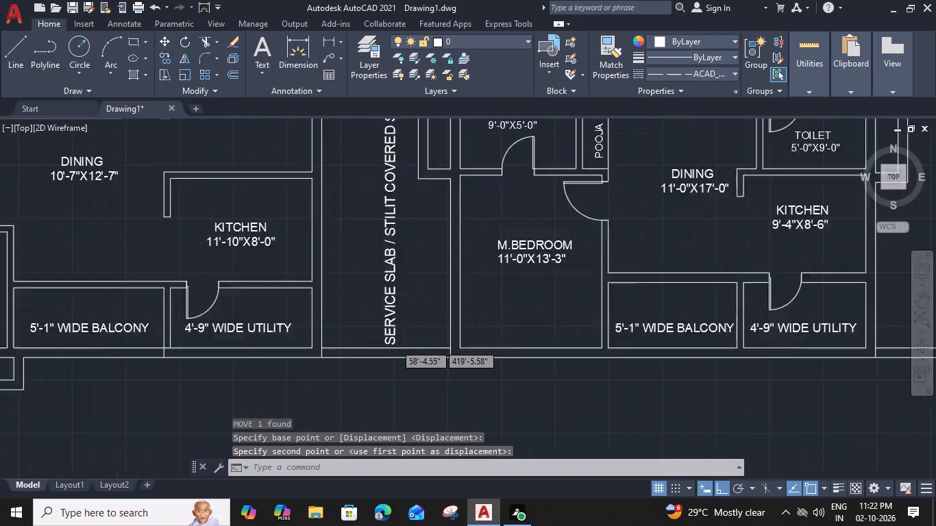
{"action": "middle_click_drag", "start_coordinate": [412, 303], "coordinate": [415, 360]}
{"action": "scroll", "coordinate": [398, 241], "scroll_direction": "up", "scroll_amount": 2}
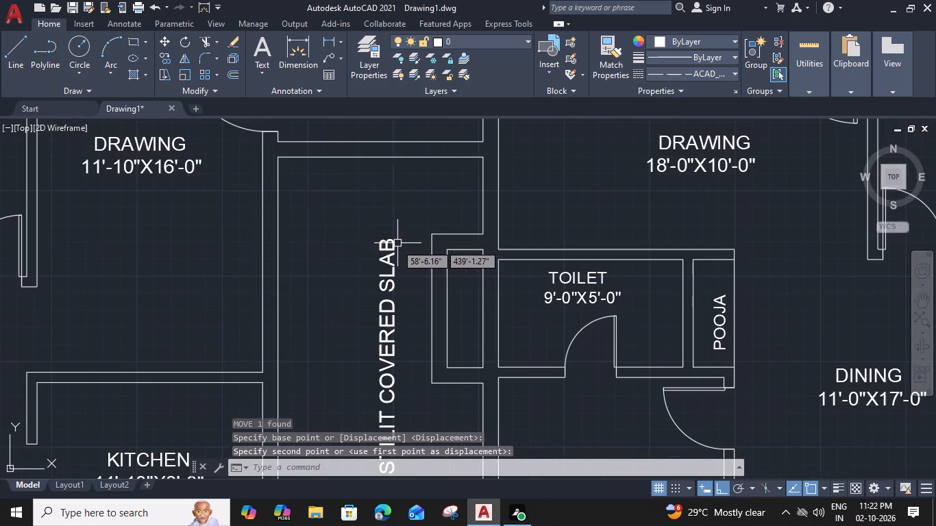
{"action": "left_click", "coordinate": [393, 244]}
{"action": "type", "text": "M"}
{"action": "key", "text": "space"}
{"action": "left_click", "coordinate": [393, 243]}
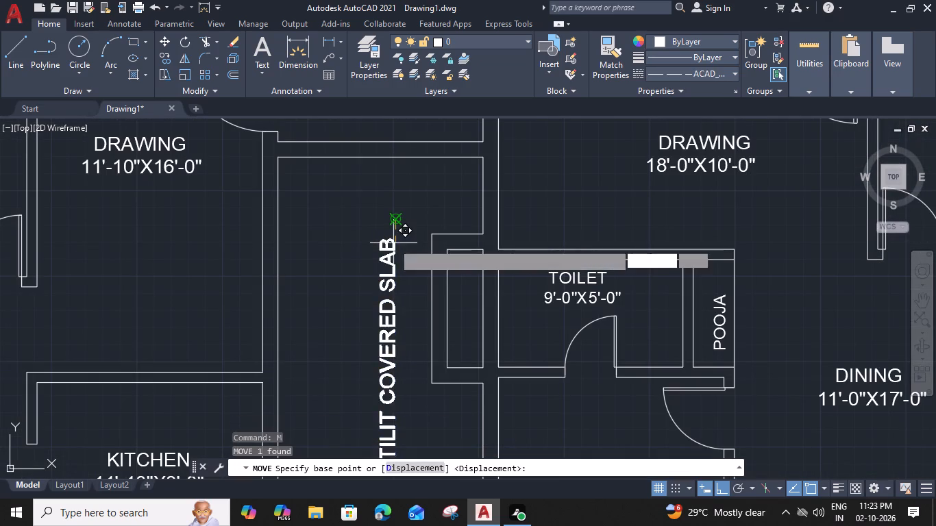
{"action": "left_click", "coordinate": [395, 191]}
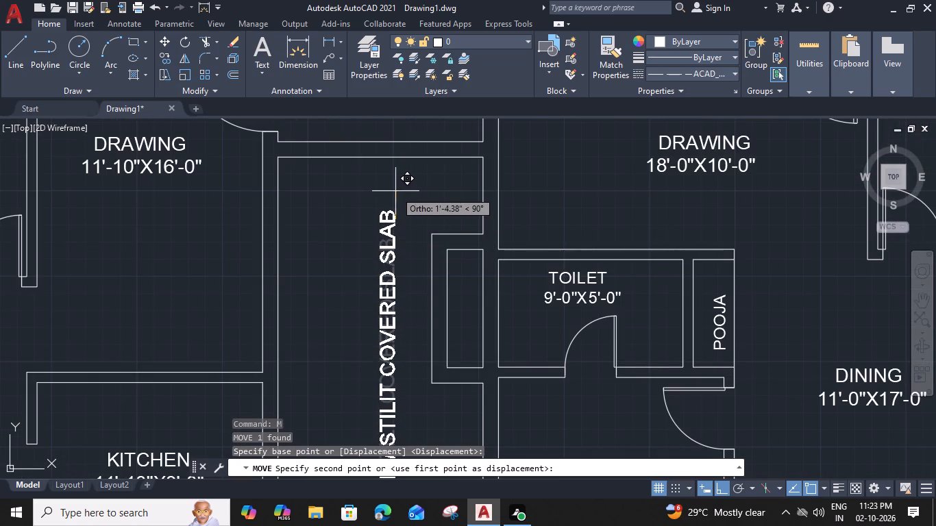
Copy the DRAWING 11'-10"X16'-0" label into the empty entrance space above the service slab bay, outside that drawing room's door.
{"action": "scroll", "coordinate": [396, 192], "scroll_direction": "down", "scroll_amount": 3}
{"action": "middle_click_drag", "start_coordinate": [402, 268], "coordinate": [389, 273]}
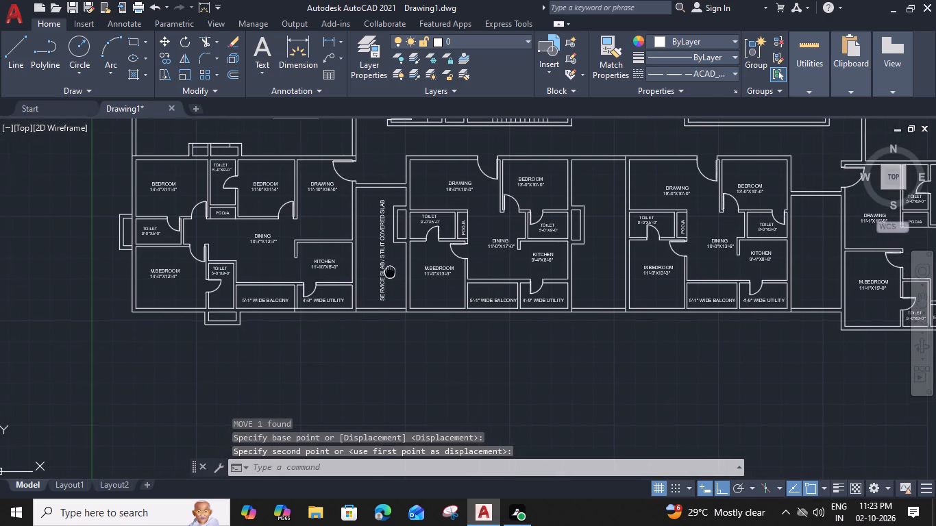
{"action": "middle_click_drag", "start_coordinate": [395, 258], "coordinate": [395, 258]}
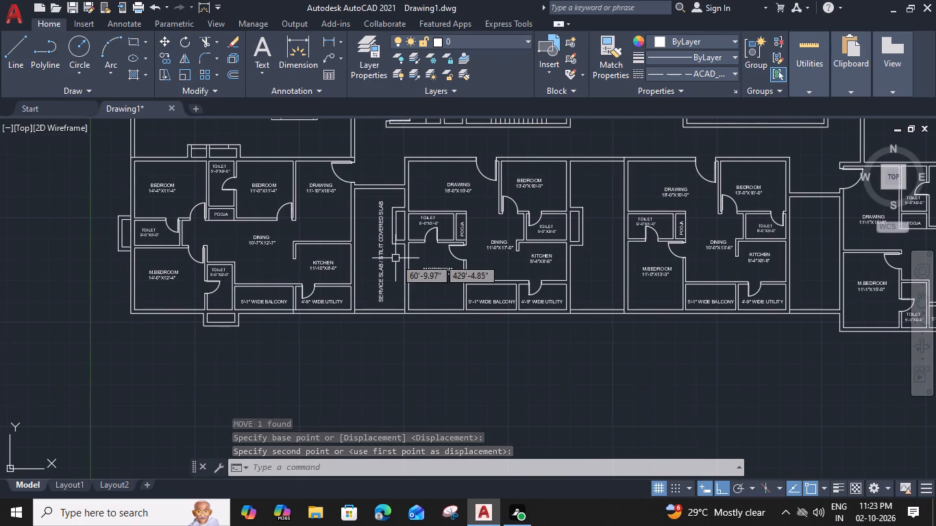
{"action": "middle_click_drag", "start_coordinate": [395, 258], "coordinate": [403, 313]}
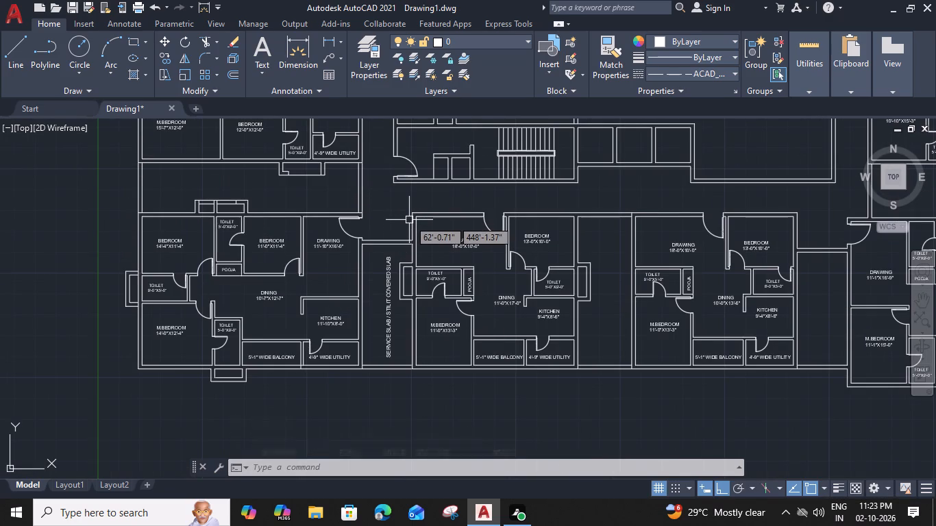
{"action": "left_click", "coordinate": [332, 242]}
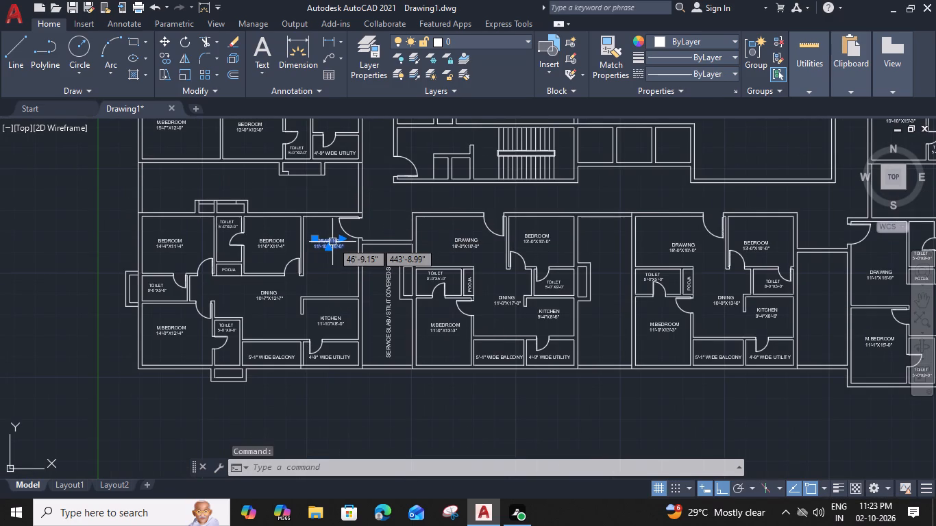
{"action": "type", "text": "CO"}
{"action": "key", "text": "space"}
{"action": "scroll", "coordinate": [337, 240], "scroll_direction": "up", "scroll_amount": 3}
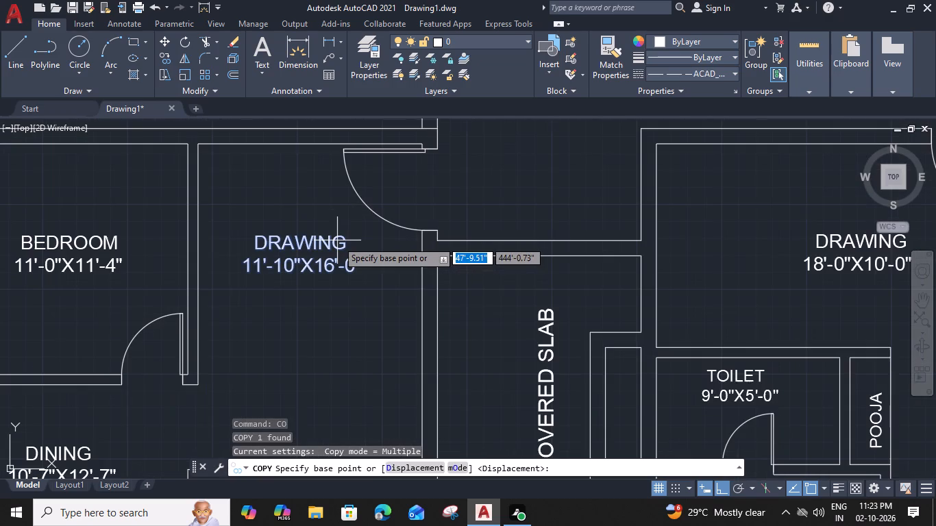
{"action": "left_click", "coordinate": [421, 247]}
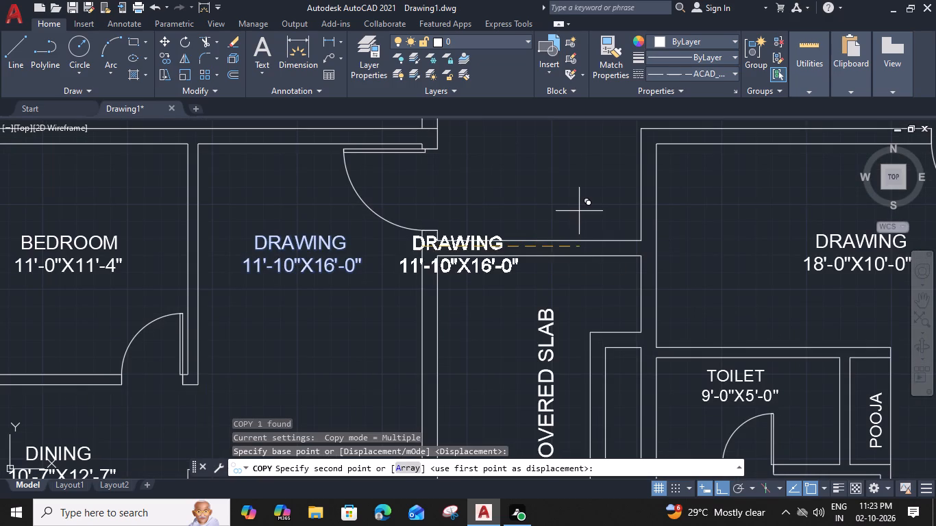
{"action": "left_click", "coordinate": [639, 193]}
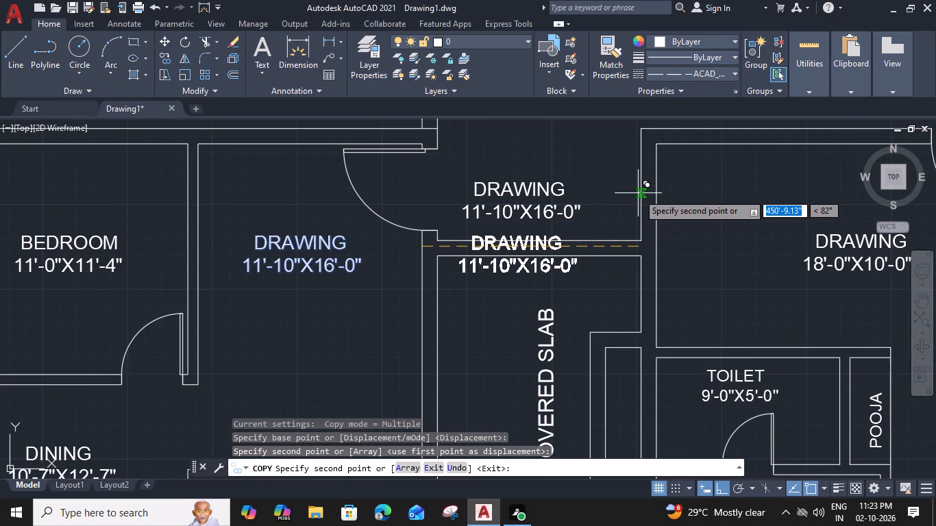
{"action": "key", "text": "Escape"}
{"action": "middle_click_drag", "start_coordinate": [580, 201], "coordinate": [542, 220]}
Edit the copied DRAWING label in the entrance space so its size line reads 10'-0"X5'-6".
{"action": "double_click", "coordinate": [523, 214]}
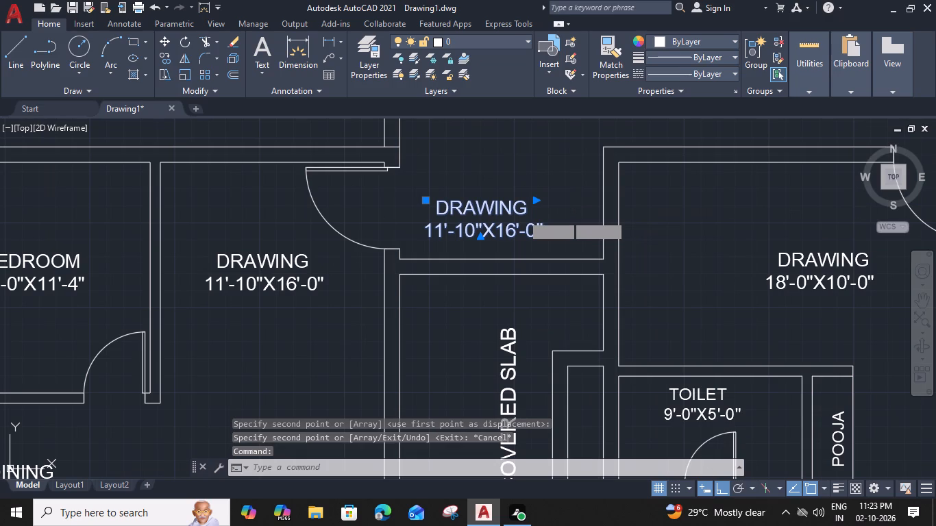
{"action": "scroll", "coordinate": [520, 216], "scroll_direction": "up", "scroll_amount": 2}
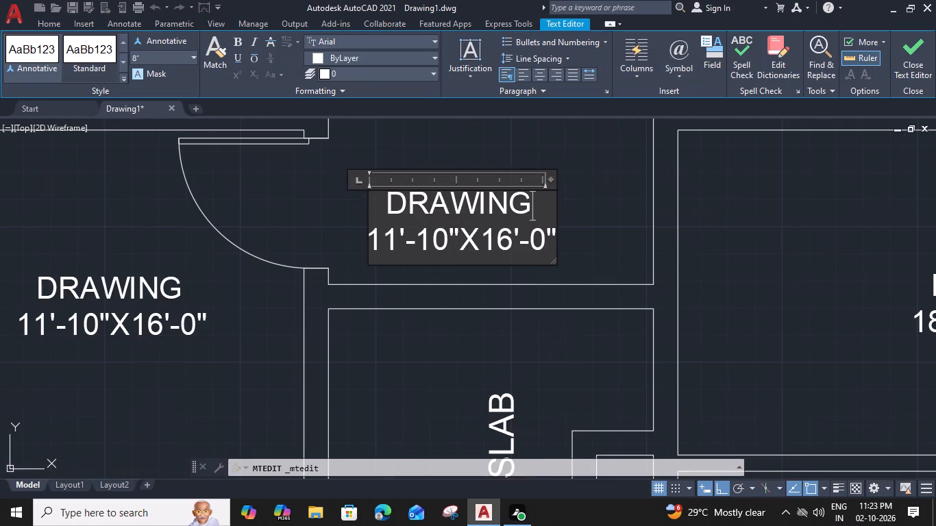
{"action": "left_click_drag", "start_coordinate": [555, 242], "coordinate": [567, 244]}
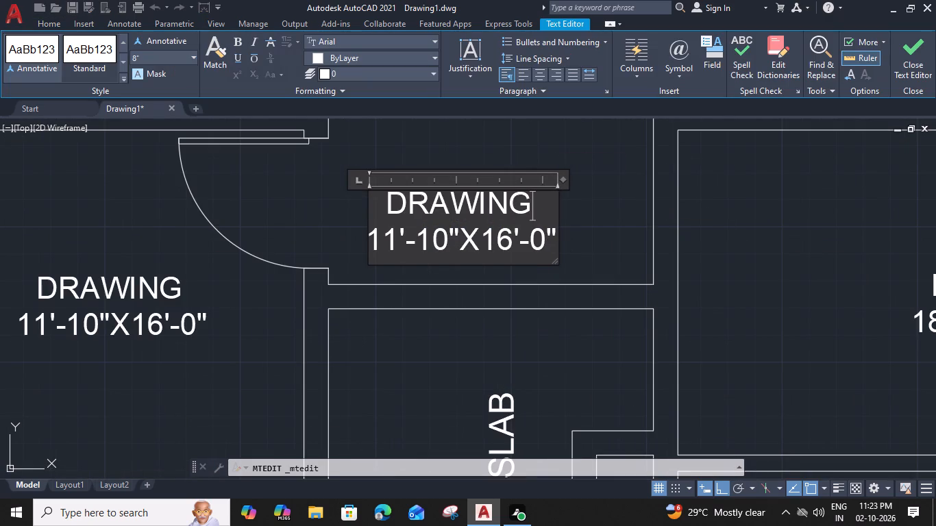
{"action": "left_click_drag", "start_coordinate": [394, 242], "coordinate": [386, 242]}
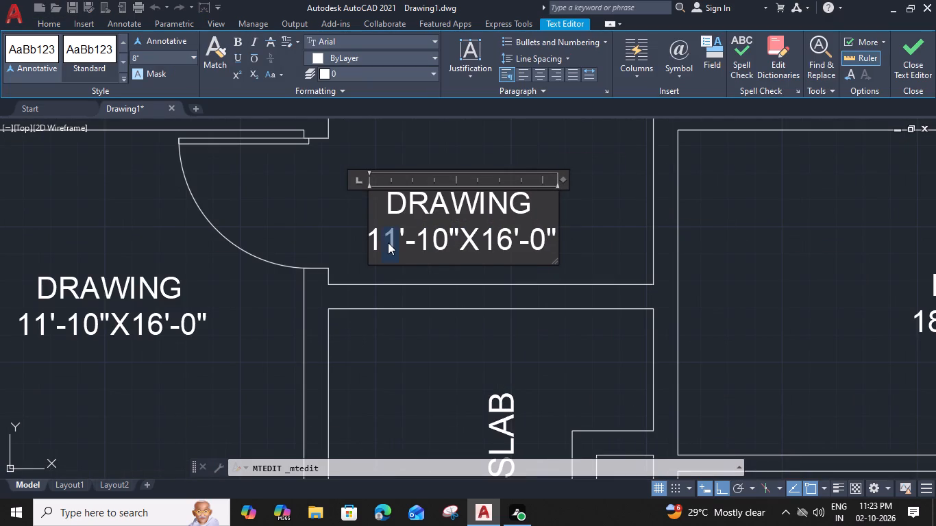
{"action": "key", "text": "0"}
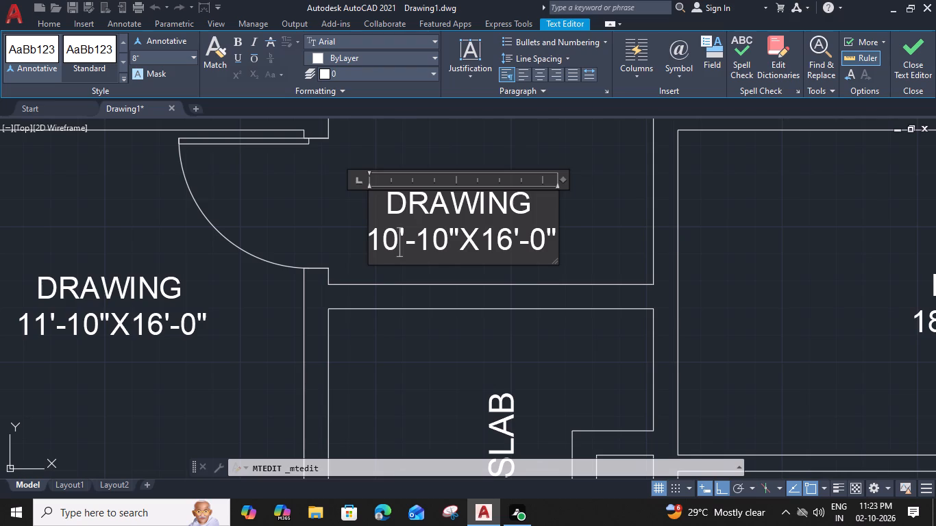
{"action": "left_click", "coordinate": [432, 240]}
{"action": "key", "text": "BackSpace"}
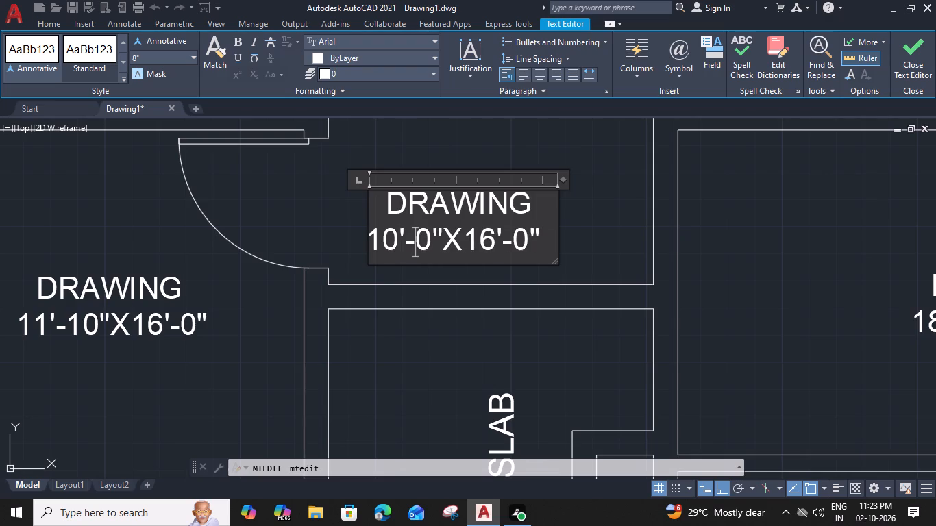
{"action": "left_click_drag", "start_coordinate": [494, 250], "coordinate": [466, 240]}
{"action": "key", "text": "5"}
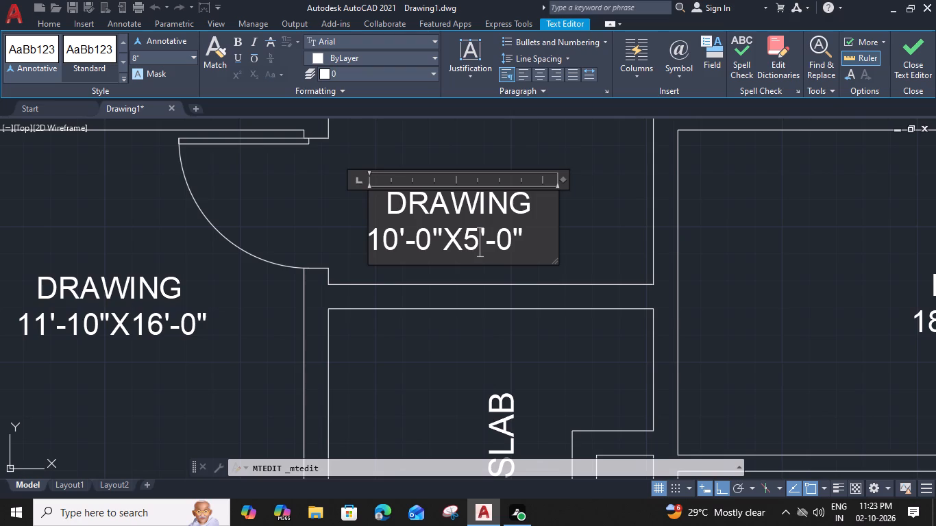
{"action": "left_click_drag", "start_coordinate": [512, 245], "coordinate": [503, 245]}
{"action": "key", "text": "6"}
Rename that label LOBBY, indent the name over its size line, narrow the text box to fit and finish editing.
{"action": "left_click_drag", "start_coordinate": [533, 208], "coordinate": [353, 223]}
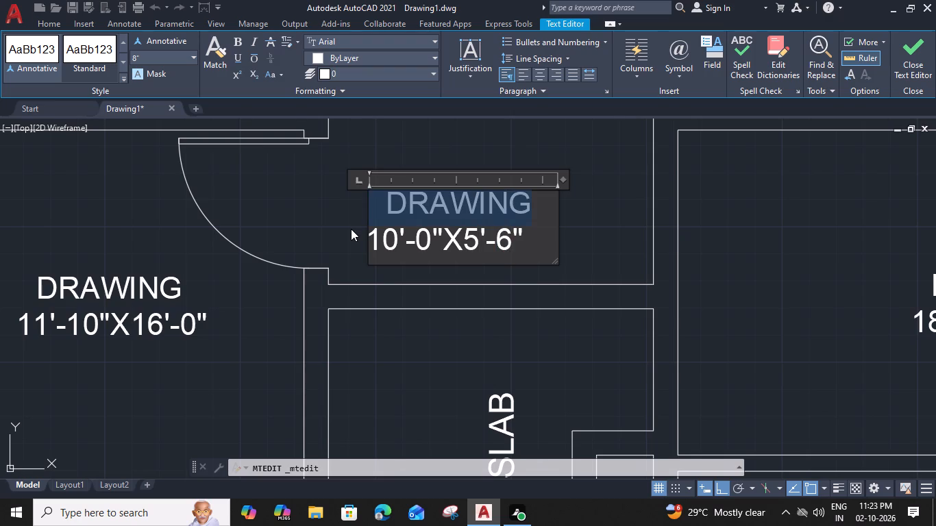
{"action": "type", "text": "LO"}
{"action": "type", "text": "BB"}
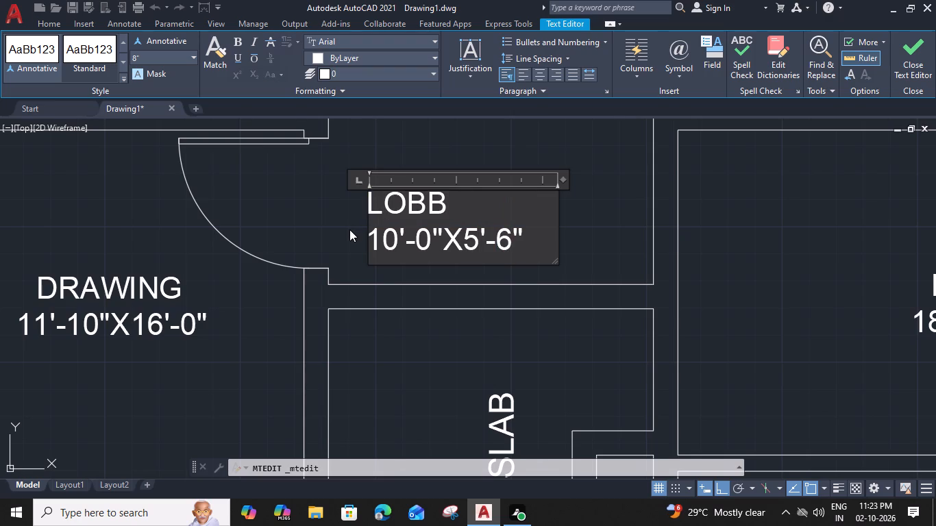
{"action": "key", "text": "y"}
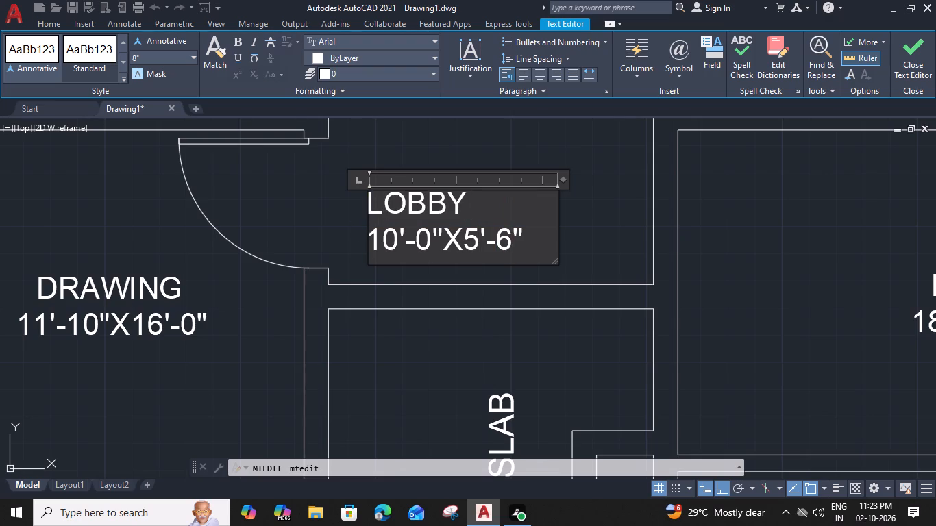
{"action": "left_click", "coordinate": [371, 210]}
{"action": "key", "text": "space"}
{"action": "key", "text": "space"}
{"action": "key", "text": "space"}
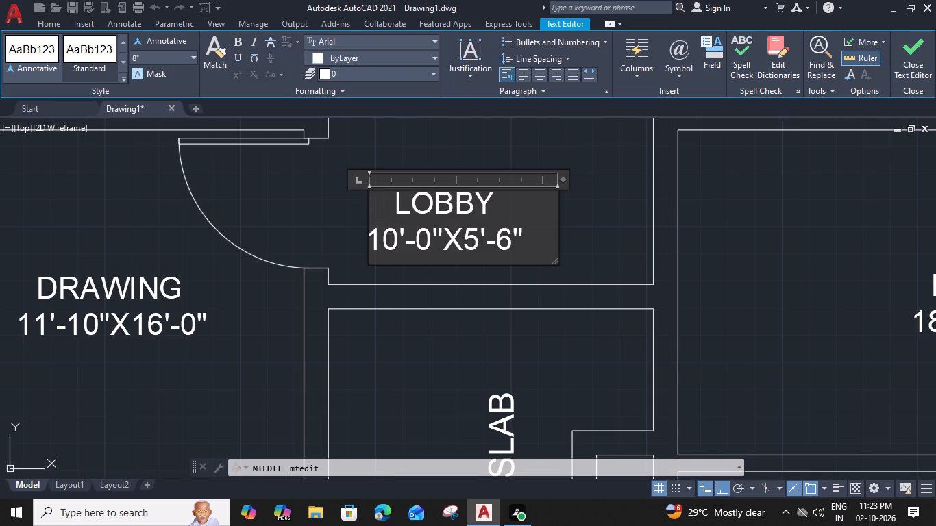
{"action": "key", "text": "space"}
{"action": "left_click_drag", "start_coordinate": [562, 182], "coordinate": [538, 181]}
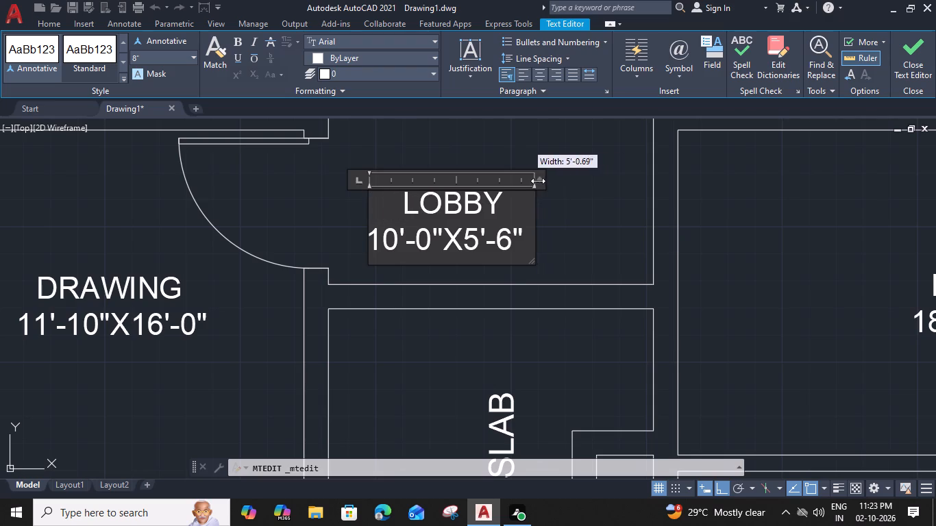
{"action": "left_click_drag", "start_coordinate": [538, 181], "coordinate": [528, 181]}
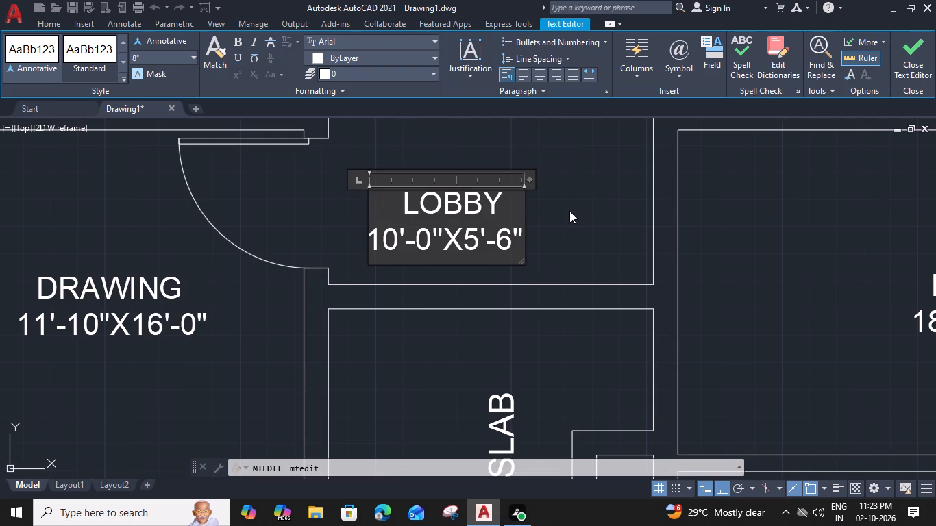
{"action": "key", "text": "BackSpace"}
{"action": "left_click", "coordinate": [567, 216]}
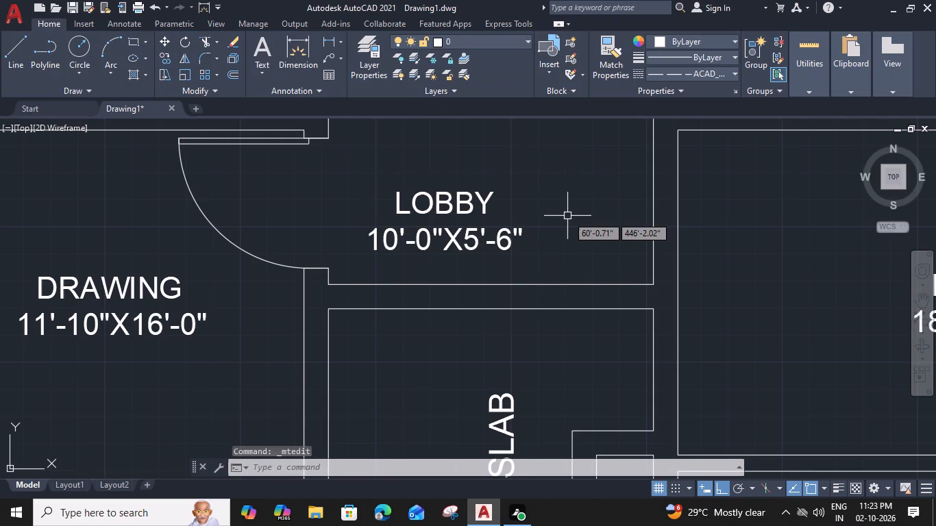
Move the LOBBY label horizontally to the middle of its entrance space above the service slab bay.
{"action": "left_click", "coordinate": [499, 237]}
{"action": "key", "text": "m"}
{"action": "key", "text": "space"}
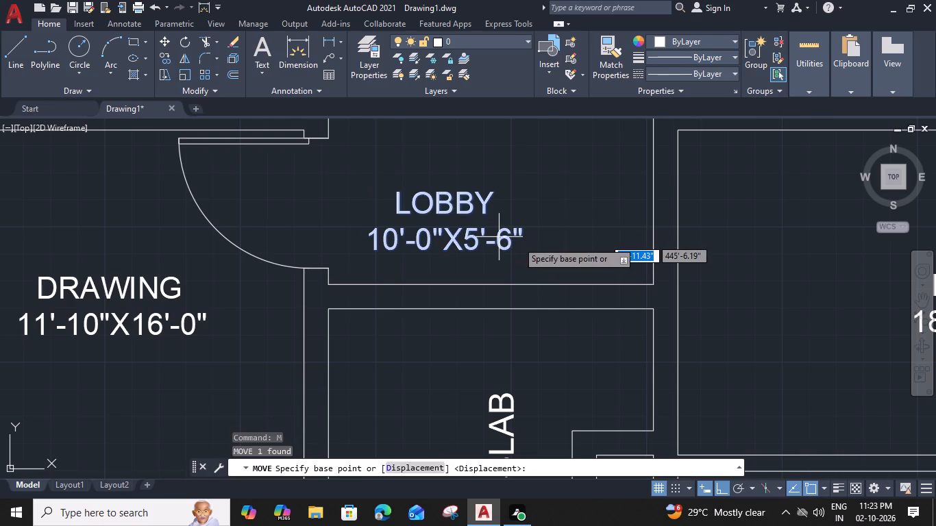
{"action": "left_click", "coordinate": [519, 242]}
{"action": "left_click", "coordinate": [598, 240]}
{"action": "left_click", "coordinate": [449, 245]}
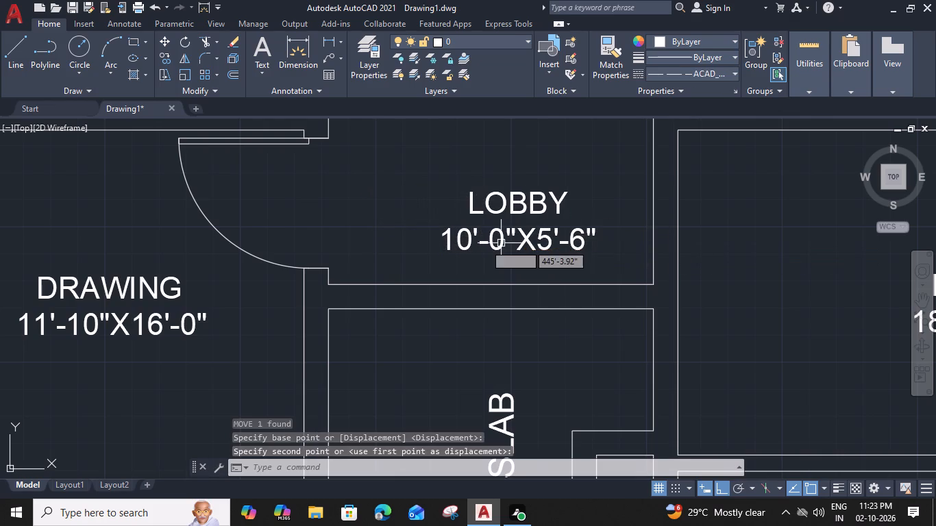
{"action": "type", "text": "M"}
{"action": "key", "text": "space"}
{"action": "left_click", "coordinate": [447, 243]}
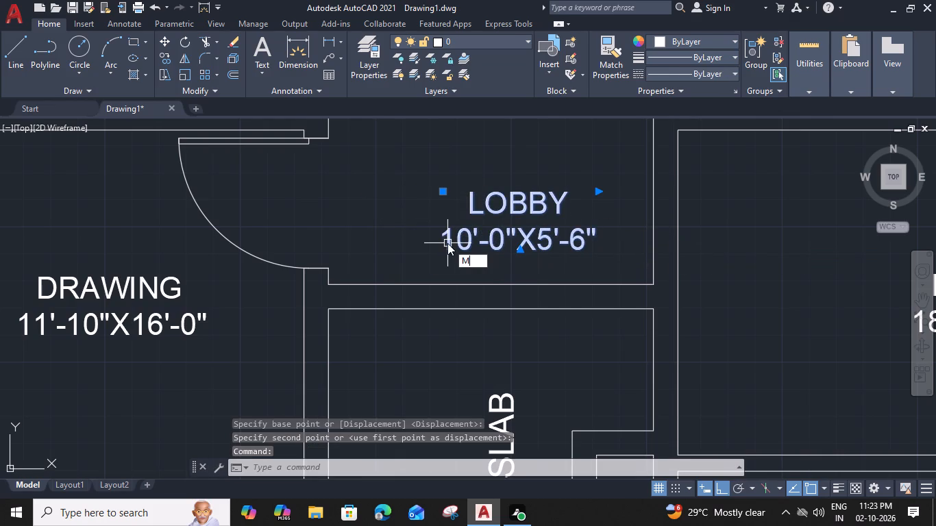
{"action": "left_click", "coordinate": [406, 243]}
Copy the vertical service slab label straight up into the long corridor beside the DRAWING 12'-7"X13'-0" and KITCHEN 9'-7"X11'-0" unit.
{"action": "scroll", "coordinate": [408, 247], "scroll_direction": "down", "scroll_amount": 2}
{"action": "middle_click_drag", "start_coordinate": [532, 236], "coordinate": [530, 277]}
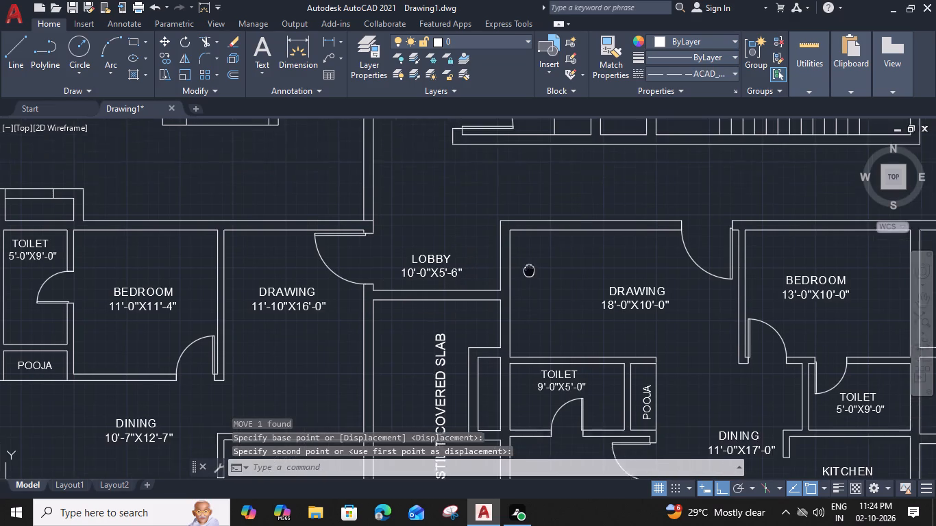
{"action": "middle_click_drag", "start_coordinate": [530, 277], "coordinate": [530, 281]}
{"action": "left_click", "coordinate": [439, 355]}
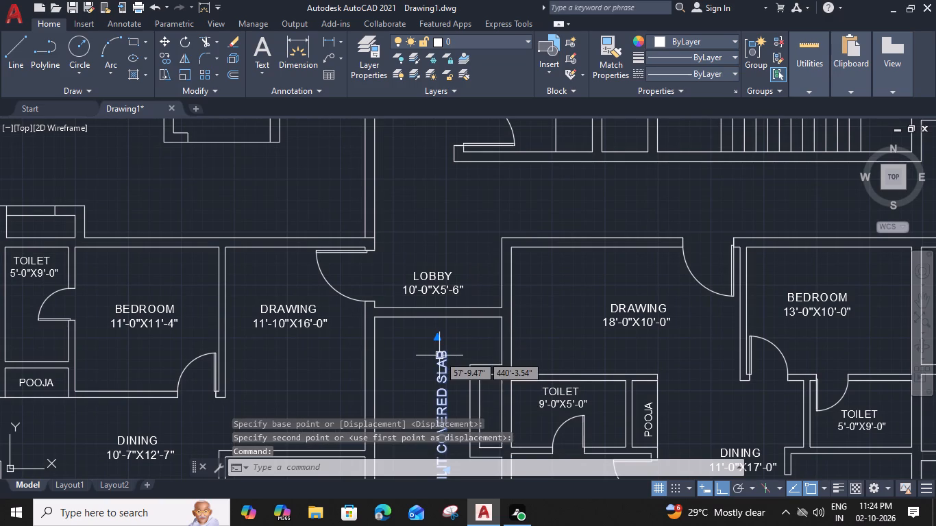
{"action": "key", "text": "c"}
{"action": "type", "text": "O"}
{"action": "key", "text": "space"}
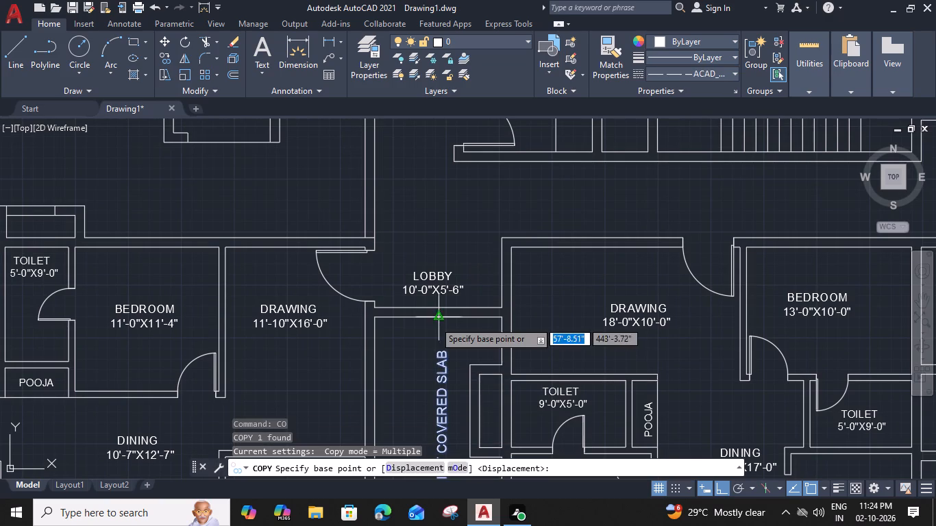
{"action": "left_click", "coordinate": [435, 318]}
{"action": "scroll", "coordinate": [435, 318], "scroll_direction": "down", "scroll_amount": 3}
{"action": "middle_click_drag", "start_coordinate": [432, 251], "coordinate": [441, 321]}
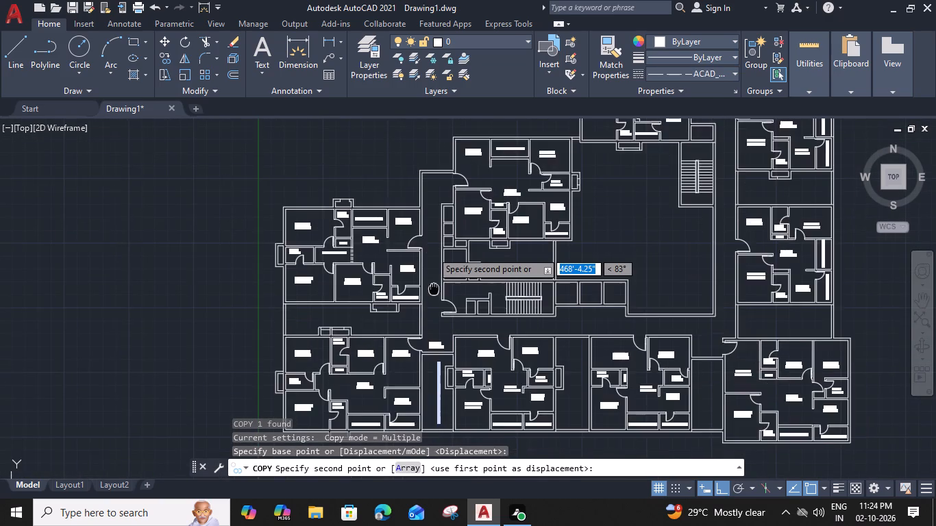
{"action": "middle_click_drag", "start_coordinate": [441, 321], "coordinate": [449, 347]}
{"action": "left_click", "coordinate": [447, 278]}
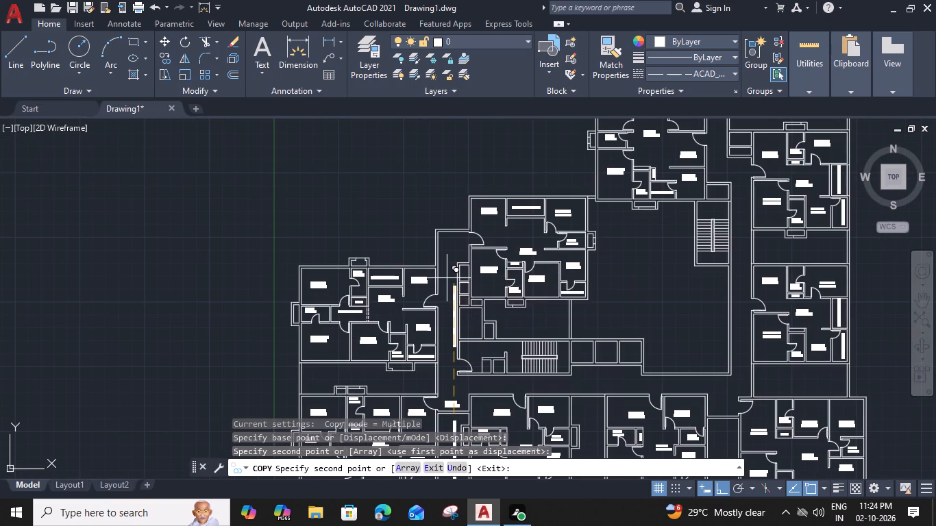
{"action": "key", "text": "Escape"}
Move the copied vertical label horizontally to the middle of the corridor.
{"action": "left_click", "coordinate": [454, 318]}
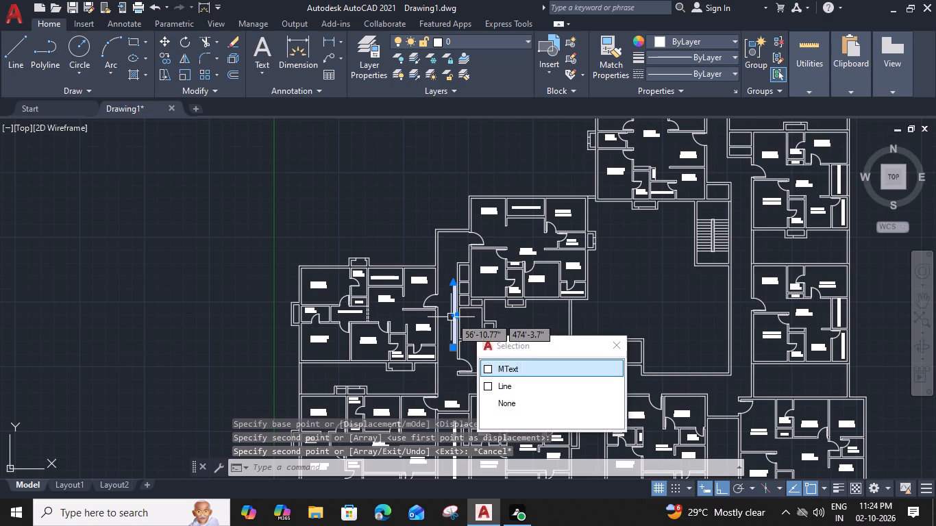
{"action": "type", "text": "M"}
{"action": "key", "text": "space"}
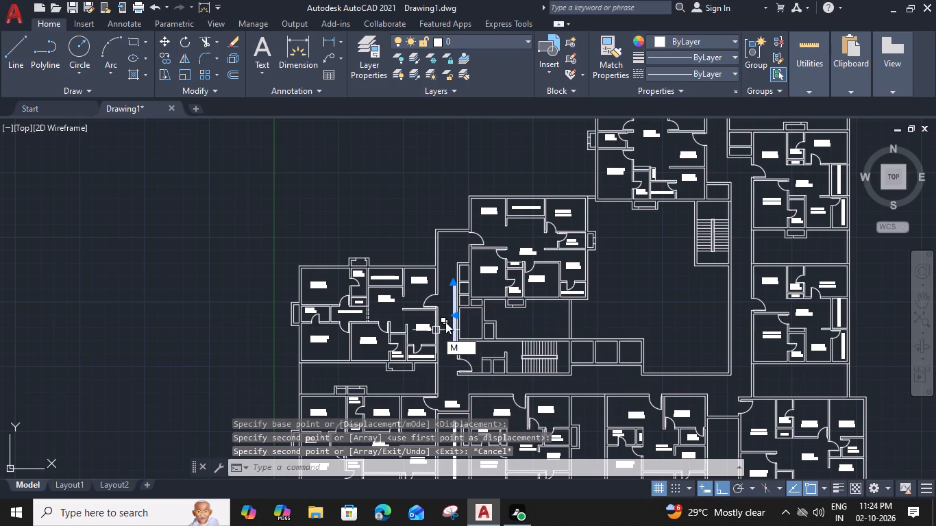
{"action": "key", "text": "space"}
{"action": "scroll", "coordinate": [447, 319], "scroll_direction": "up", "scroll_amount": 2}
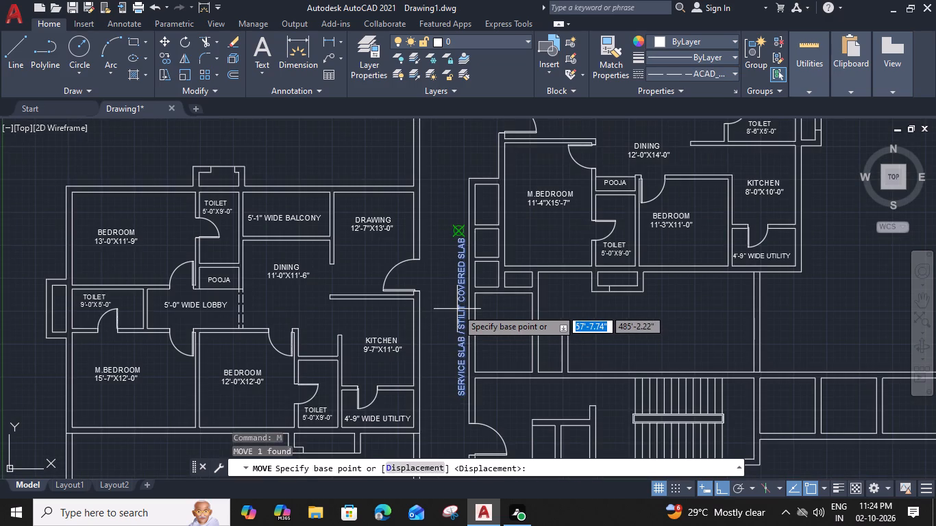
{"action": "left_click", "coordinate": [457, 309]}
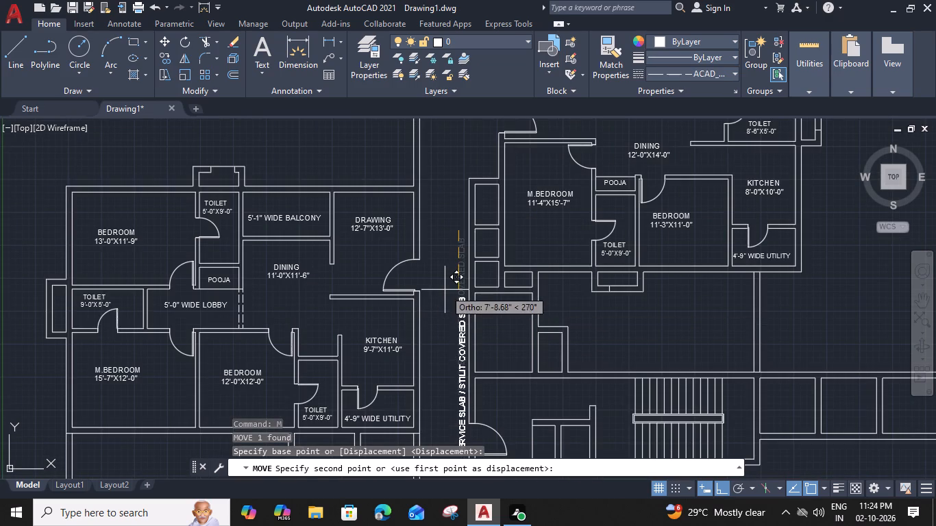
{"action": "left_click", "coordinate": [443, 235]}
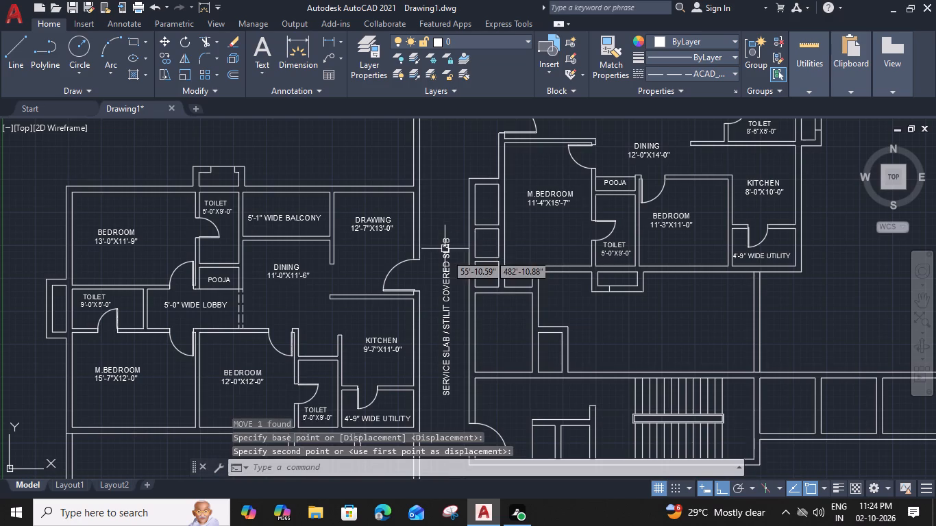
Replace the text of the copied vertical label beside the KITCHEN 9'-7"X11'-0" unit with 6'-6"WIDE CORRIDOR.
{"action": "double_click", "coordinate": [447, 257]}
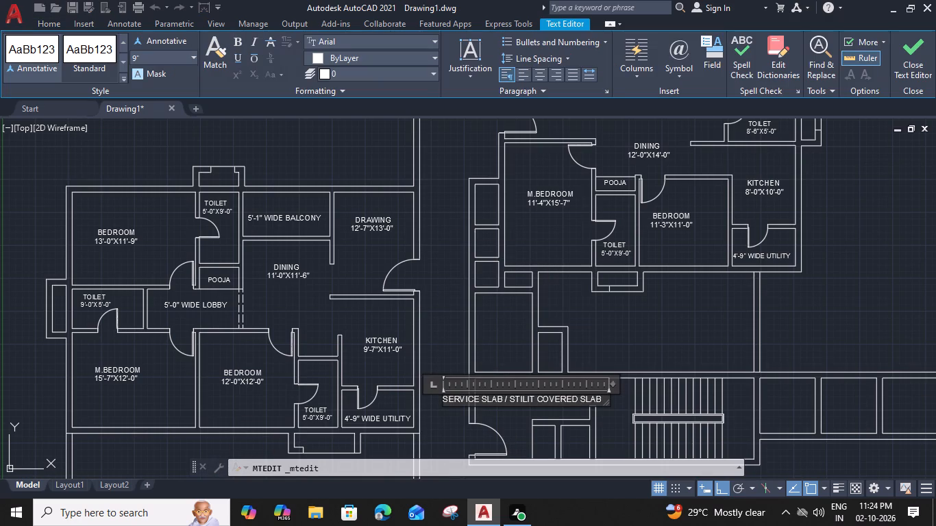
{"action": "middle_click_drag", "start_coordinate": [571, 340], "coordinate": [559, 250]}
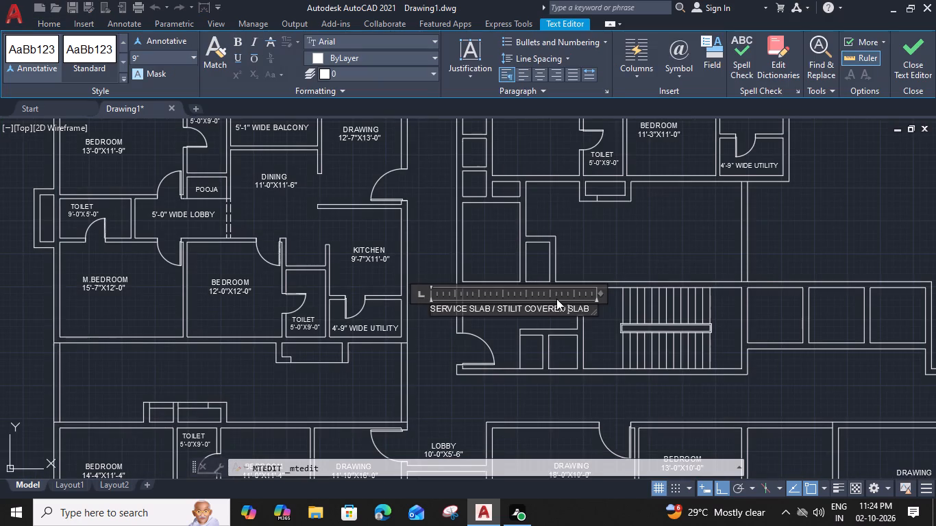
{"action": "scroll", "coordinate": [556, 299], "scroll_direction": "up", "scroll_amount": 1}
{"action": "left_click_drag", "start_coordinate": [606, 315], "coordinate": [385, 315]}
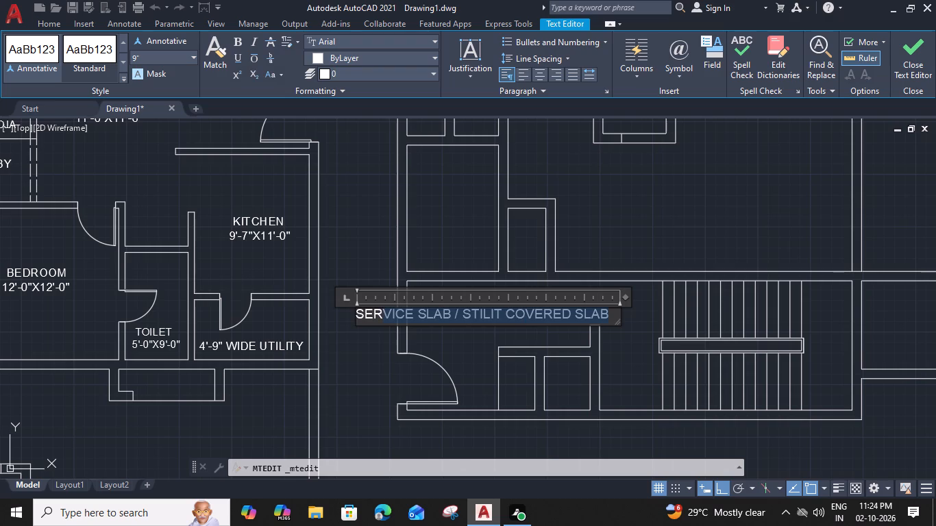
{"action": "left_click_drag", "start_coordinate": [385, 315], "coordinate": [354, 317]}
{"action": "type", "text": "6'"}
{"action": "key", "text": "minus"}
{"action": "key", "text": "6"}
{"action": "key", "text": "shift+quotedbl"}
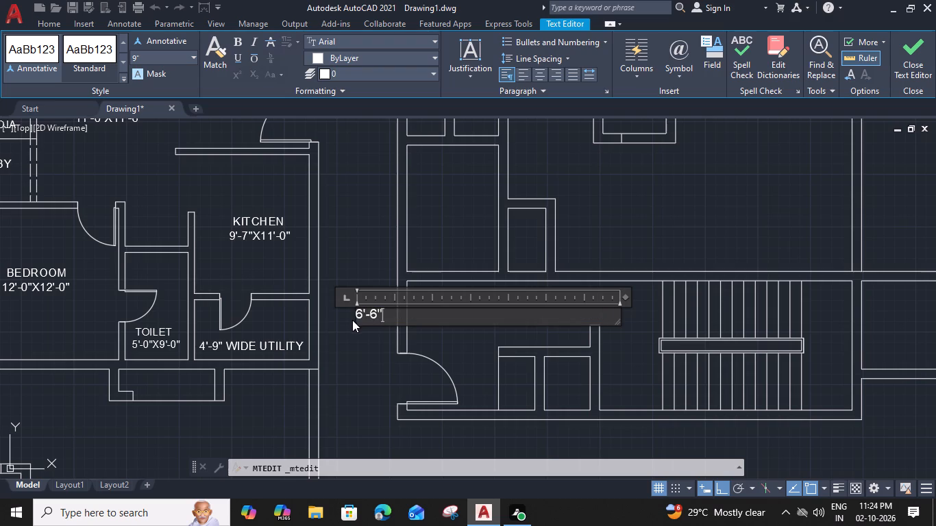
{"action": "key", "text": "Return"}
{"action": "key", "text": "BackSpace"}
{"action": "scroll", "coordinate": [389, 328], "scroll_direction": "up", "scroll_amount": 2}
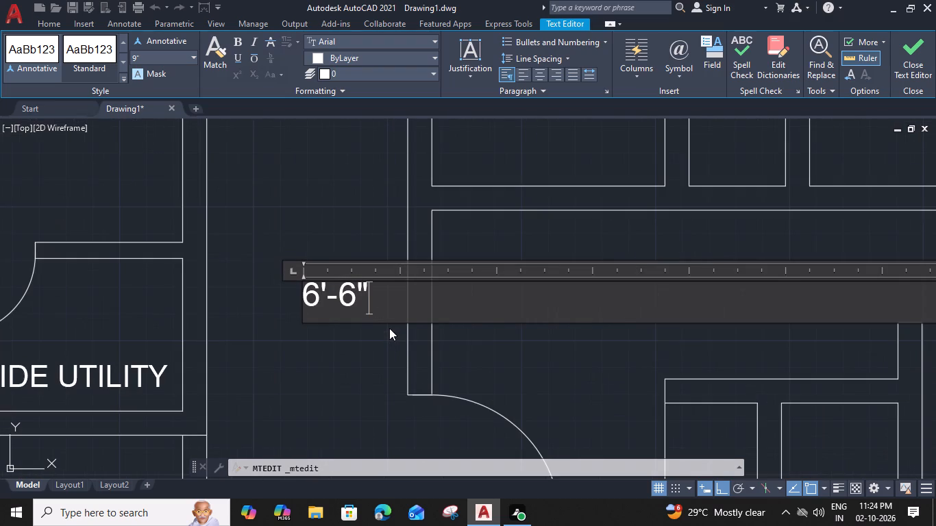
{"action": "middle_click_drag", "start_coordinate": [390, 322], "coordinate": [392, 277]}
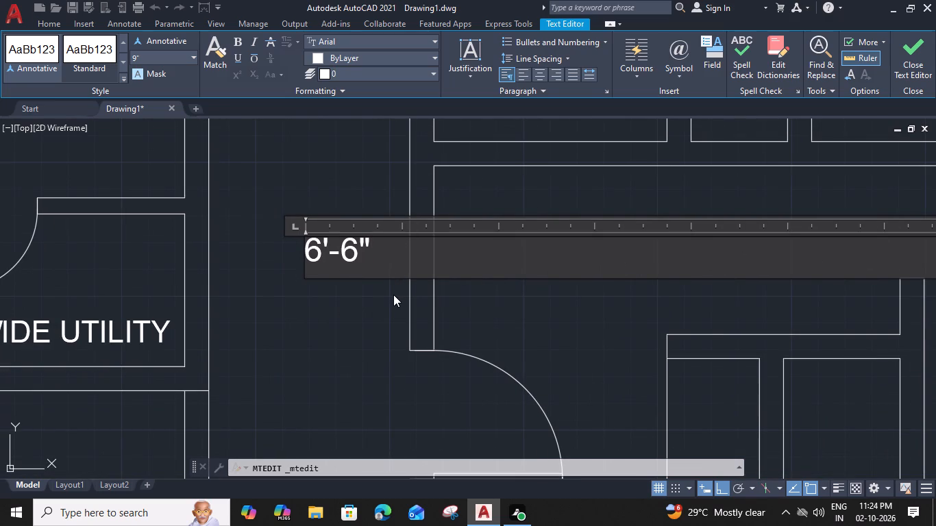
{"action": "type", "text": "WIDE"}
{"action": "key", "text": "space"}
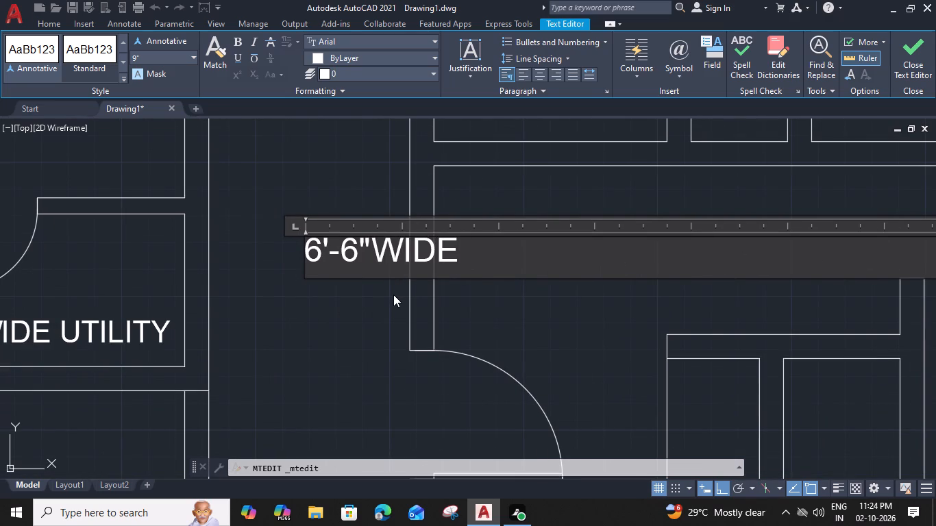
{"action": "key", "text": "c"}
{"action": "key", "text": "o"}
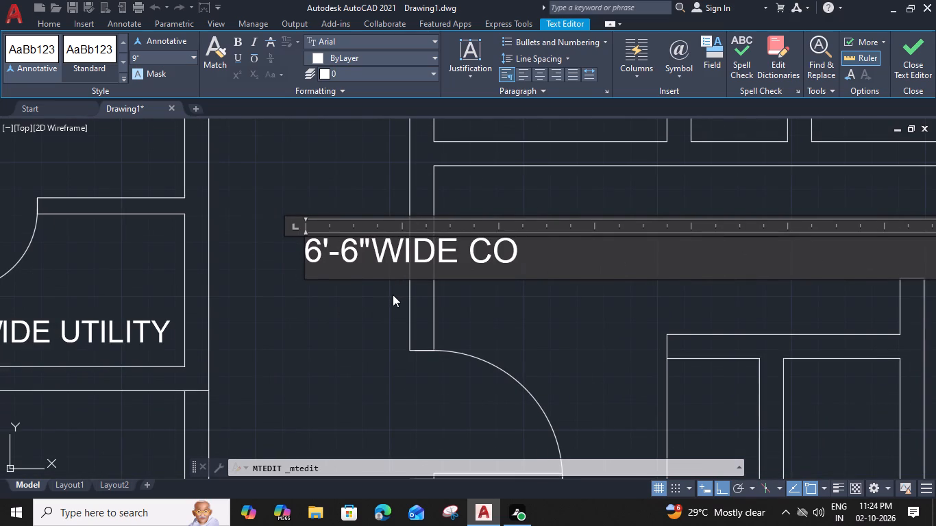
{"action": "type", "text": "RR"}
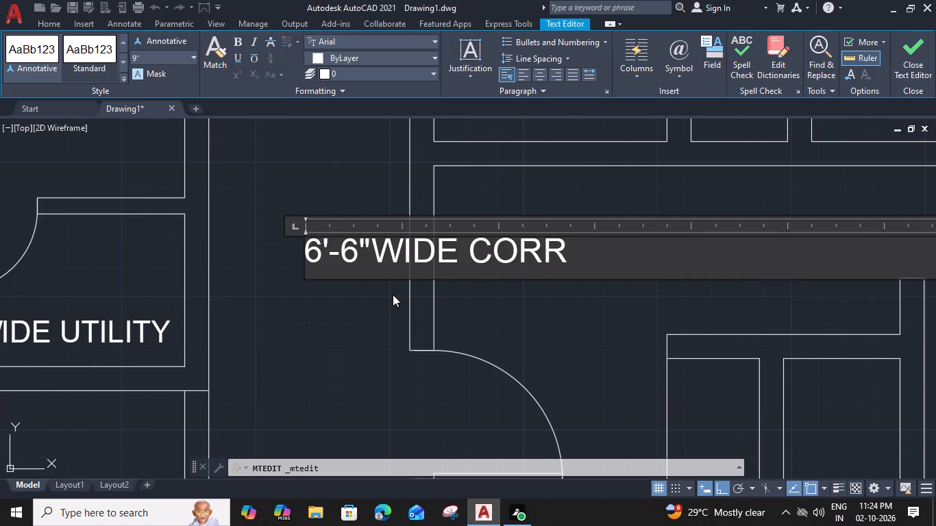
{"action": "key", "text": "i"}
{"action": "key", "text": "d"}
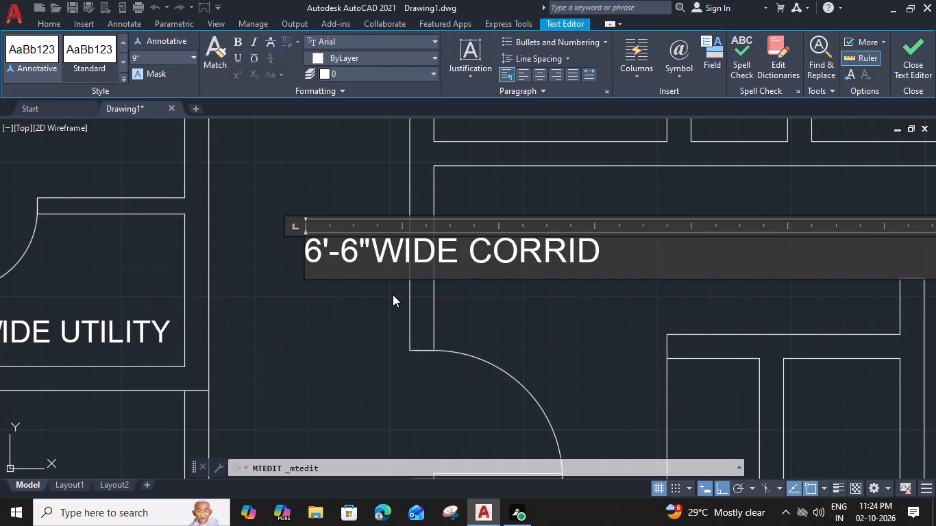
{"action": "type", "text": "OR"}
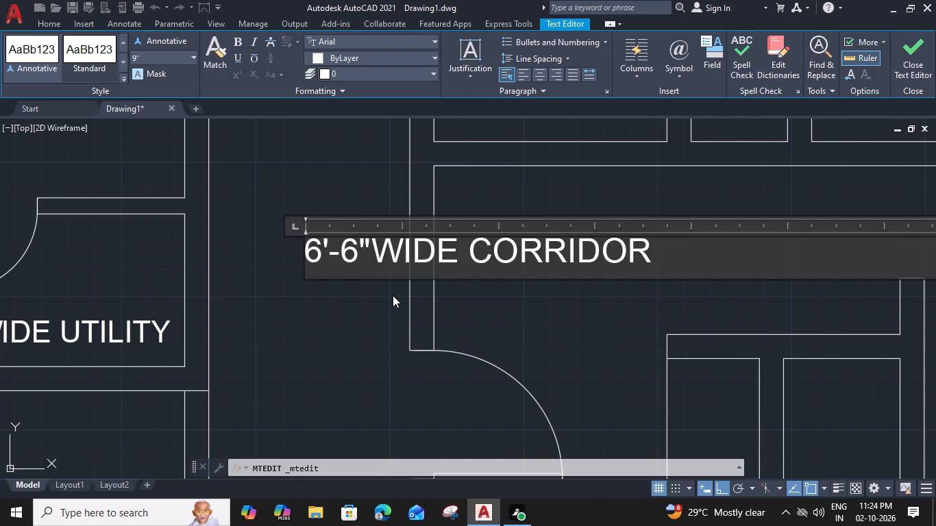
Narrow the corridor label's text box to fit its single line and finish editing.
{"action": "scroll", "coordinate": [472, 315], "scroll_direction": "down", "scroll_amount": 1}
{"action": "middle_click_drag", "start_coordinate": [472, 314], "coordinate": [344, 312]}
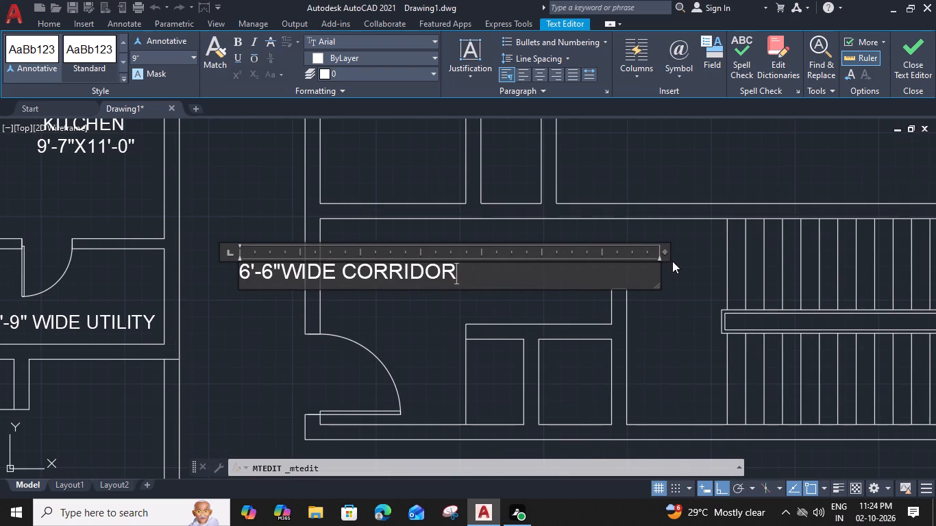
{"action": "left_click_drag", "start_coordinate": [663, 249], "coordinate": [455, 260]}
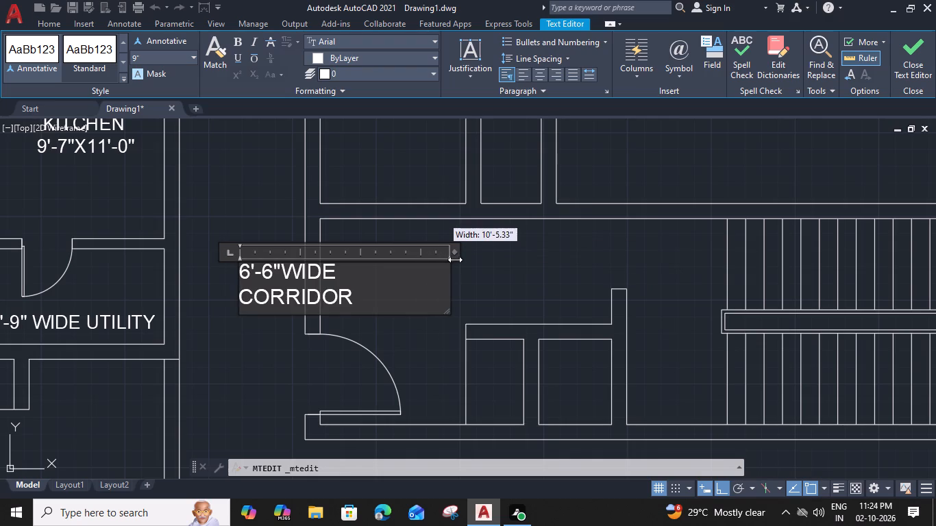
{"action": "left_click_drag", "start_coordinate": [455, 260], "coordinate": [463, 261]}
{"action": "left_click", "coordinate": [431, 314]}
Copy the vertical 6'-6"WIDE CORRIDOR label to the horizontal corridor between the staircase block and the DRAWING 18'-0"X10'-0" unit.
{"action": "scroll", "coordinate": [425, 312], "scroll_direction": "down", "scroll_amount": 2}
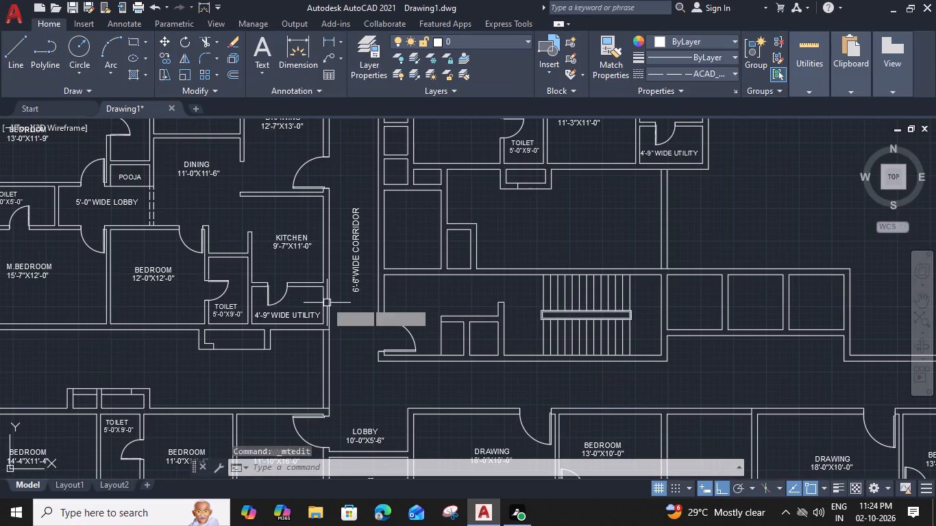
{"action": "scroll", "coordinate": [353, 273], "scroll_direction": "down", "scroll_amount": 2}
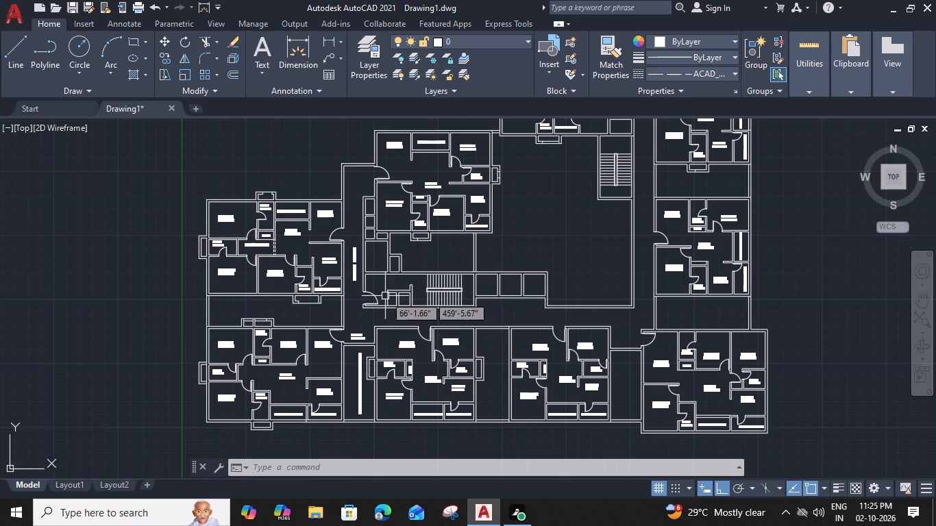
{"action": "left_click", "coordinate": [355, 278]}
{"action": "type", "text": "CI"}
{"action": "key", "text": "BackSpace"}
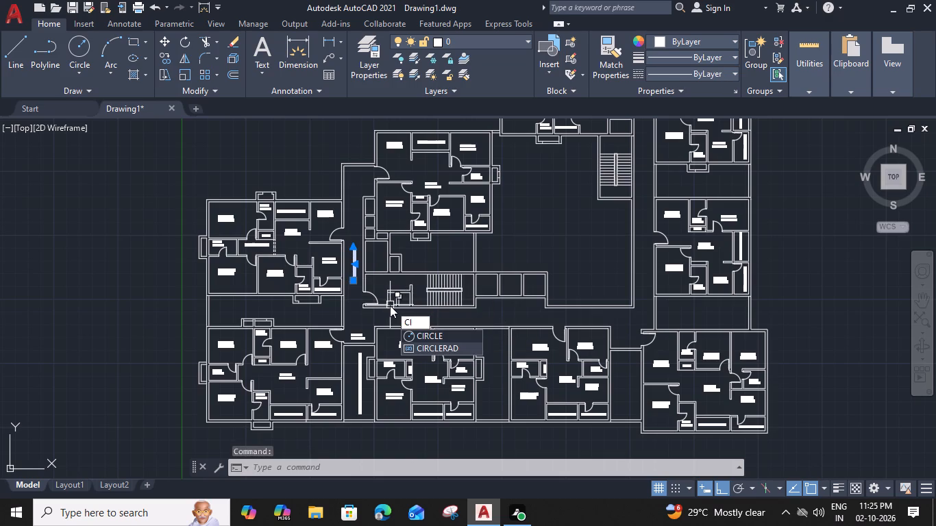
{"action": "key", "text": "BackSpace"}
{"action": "type", "text": "O"}
{"action": "key", "text": "space"}
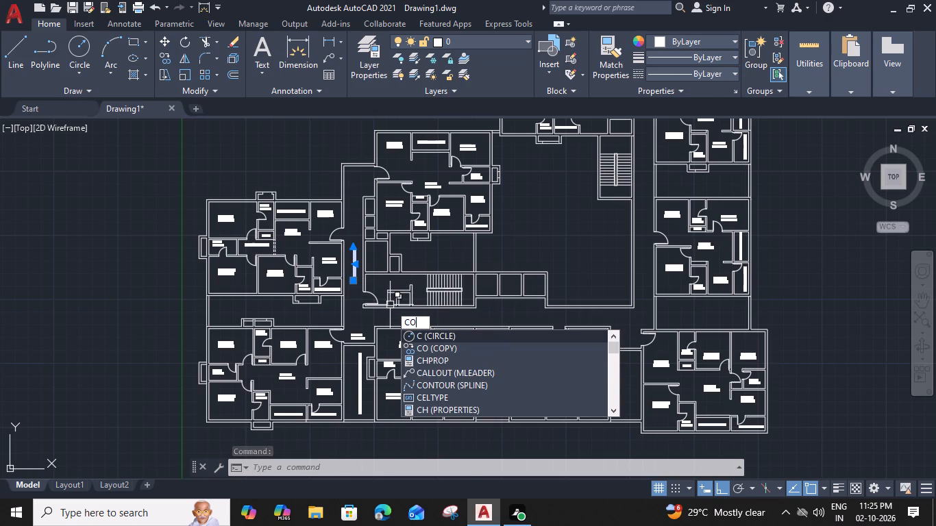
{"action": "scroll", "coordinate": [359, 279], "scroll_direction": "up", "scroll_amount": 2}
{"action": "left_click", "coordinate": [351, 283]}
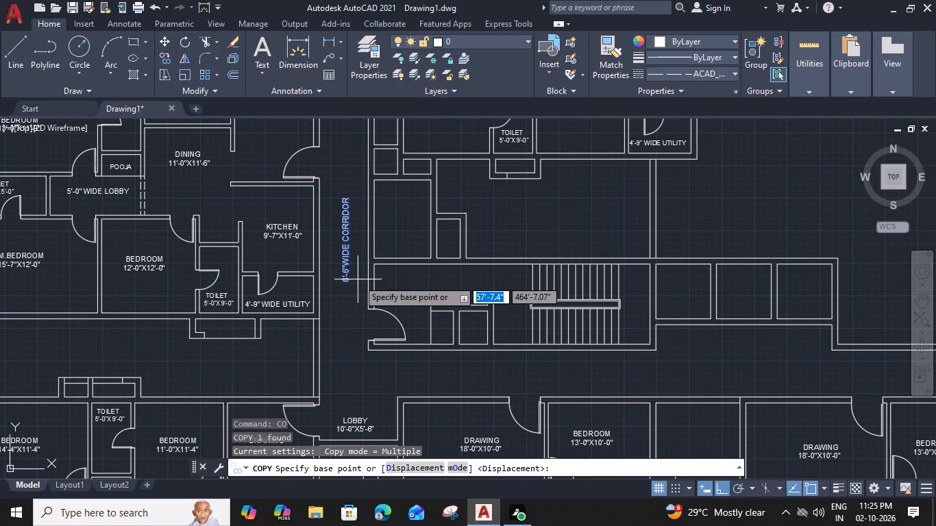
{"action": "left_click", "coordinate": [458, 396]}
{"action": "key", "text": "Escape"}
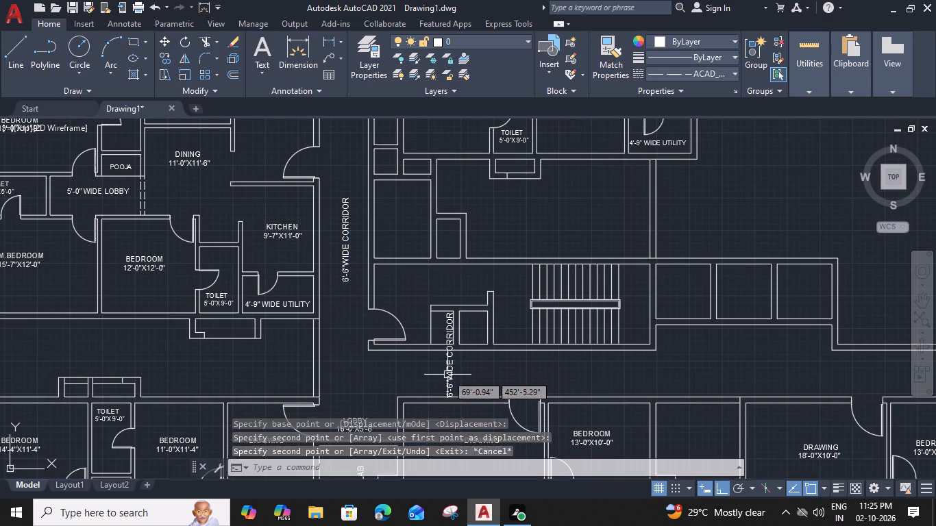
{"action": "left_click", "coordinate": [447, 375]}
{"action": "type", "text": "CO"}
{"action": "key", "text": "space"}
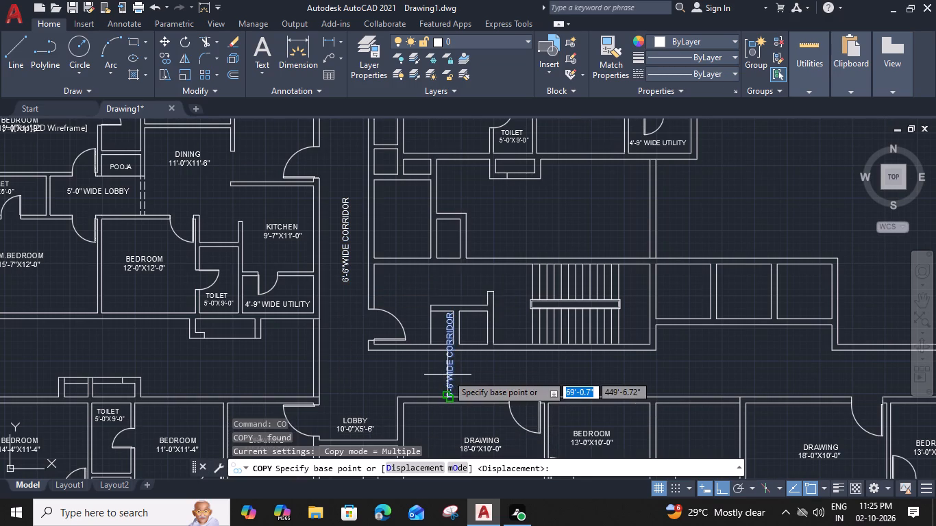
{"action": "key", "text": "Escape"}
Rotate the copied corridor label about its lower end to read horizontally.
{"action": "left_click", "coordinate": [447, 374]}
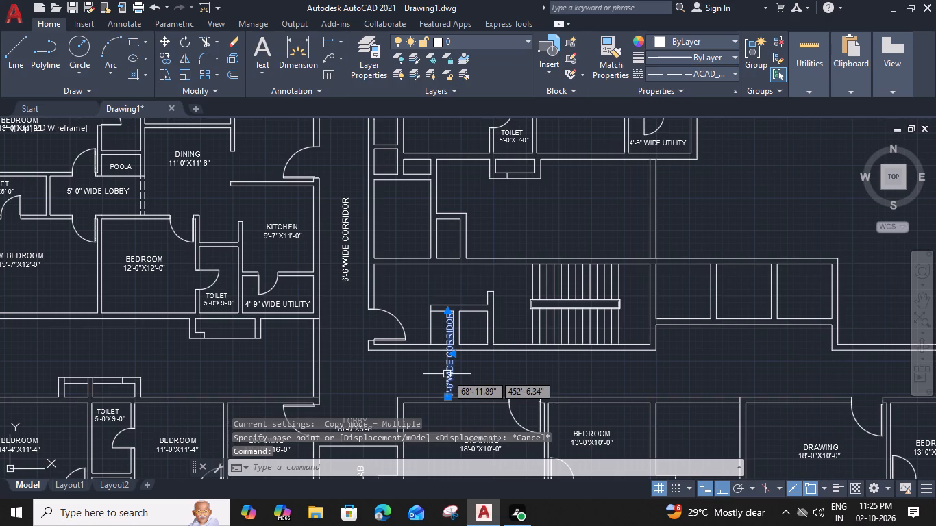
{"action": "type", "text": "RO"}
{"action": "key", "text": "space"}
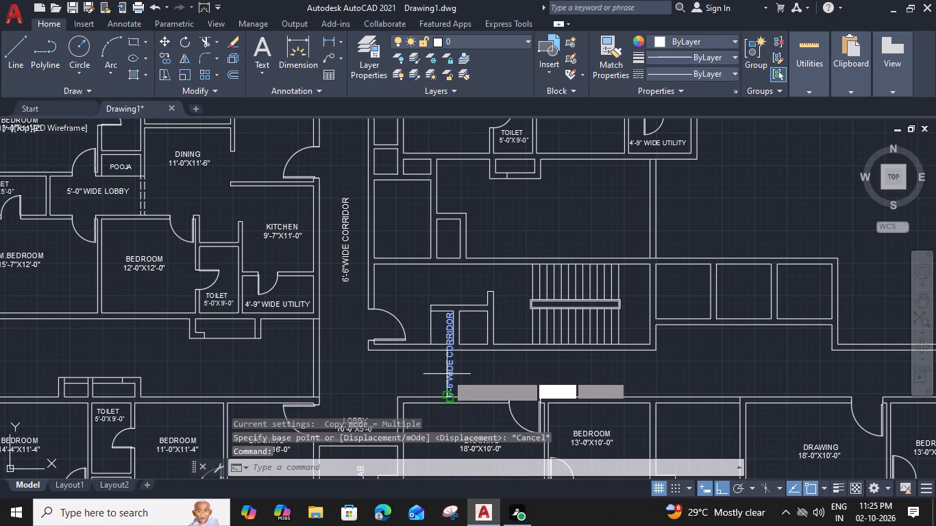
{"action": "left_click", "coordinate": [447, 394]}
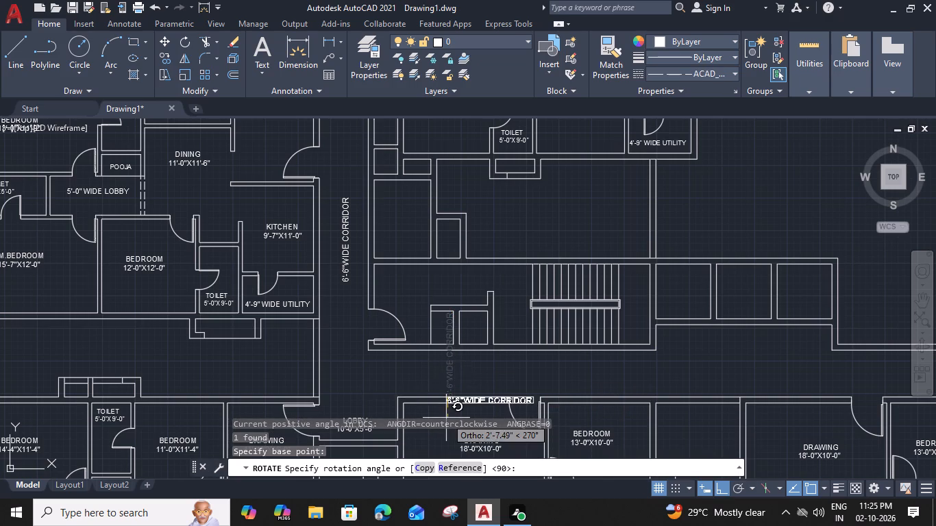
{"action": "scroll", "coordinate": [446, 418], "scroll_direction": "up", "scroll_amount": 3}
{"action": "left_click", "coordinate": [445, 377]}
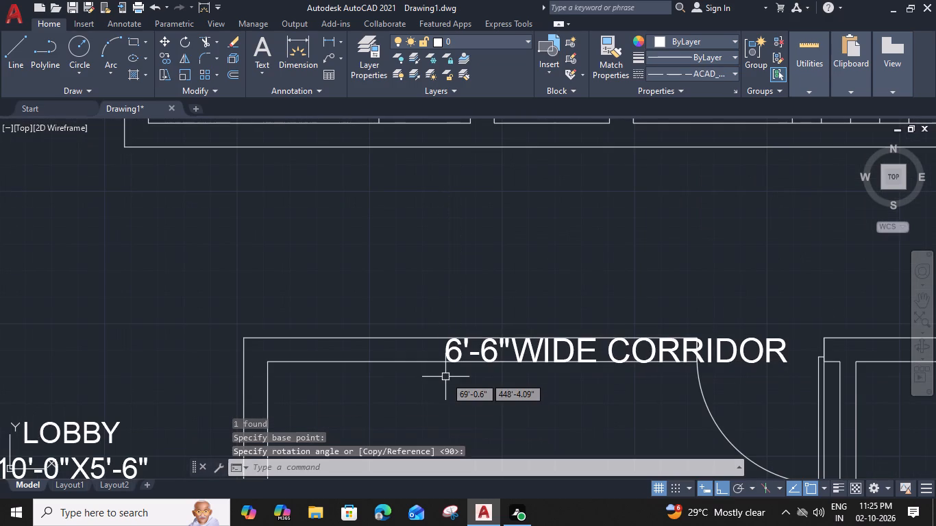
Move the horizontal 6'-6"WIDE CORRIDOR label up off the DRAWING room wall into the middle of the corridor.
{"action": "left_click", "coordinate": [447, 354]}
{"action": "type", "text": "M"}
{"action": "key", "text": "space"}
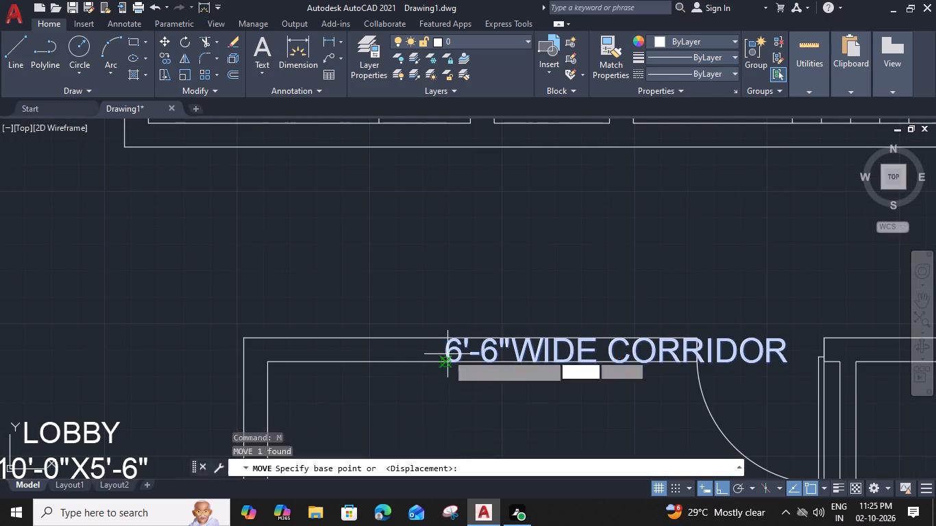
{"action": "left_click", "coordinate": [446, 342]}
{"action": "scroll", "coordinate": [441, 262], "scroll_direction": "down", "scroll_amount": 2}
{"action": "left_click", "coordinate": [441, 249]}
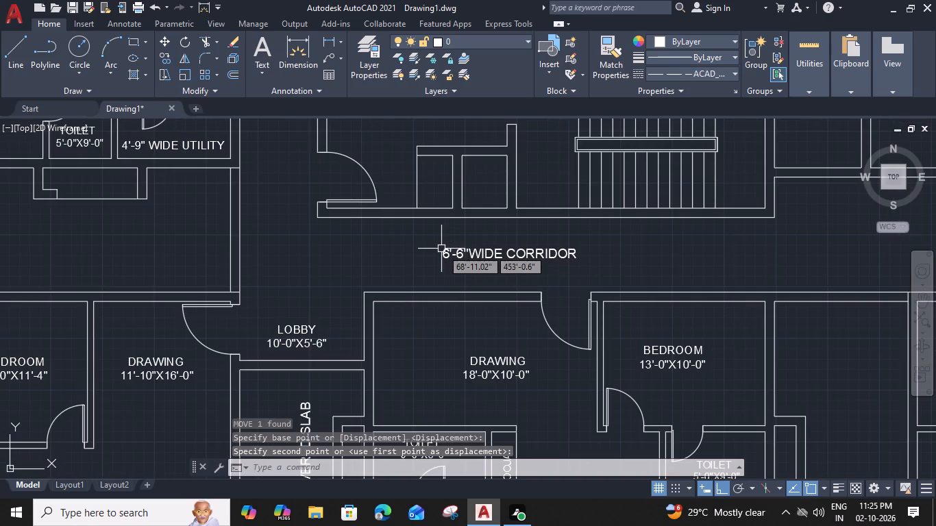
Select the horizontal 6'-6"WIDE CORRIDOR label below the staircase block.
{"action": "middle_click_drag", "start_coordinate": [529, 281], "coordinate": [298, 302]}
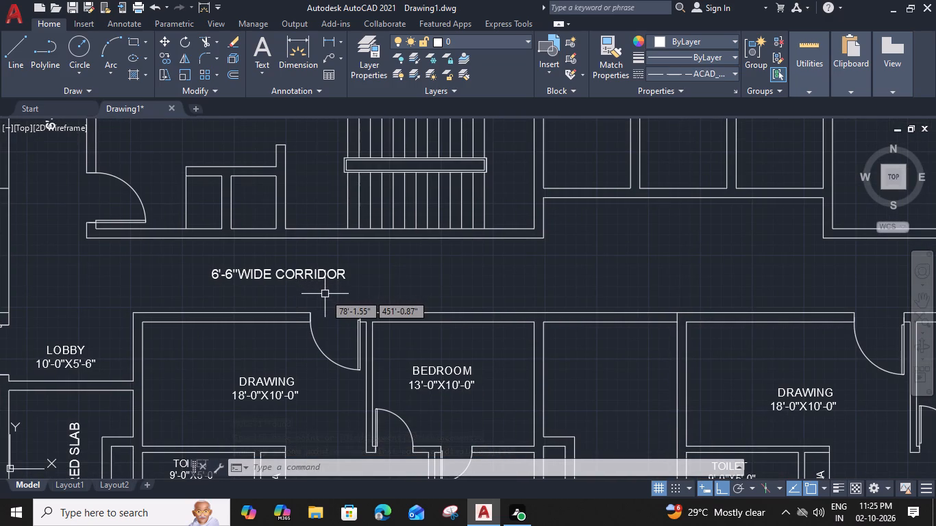
{"action": "scroll", "coordinate": [356, 276], "scroll_direction": "down", "scroll_amount": 2}
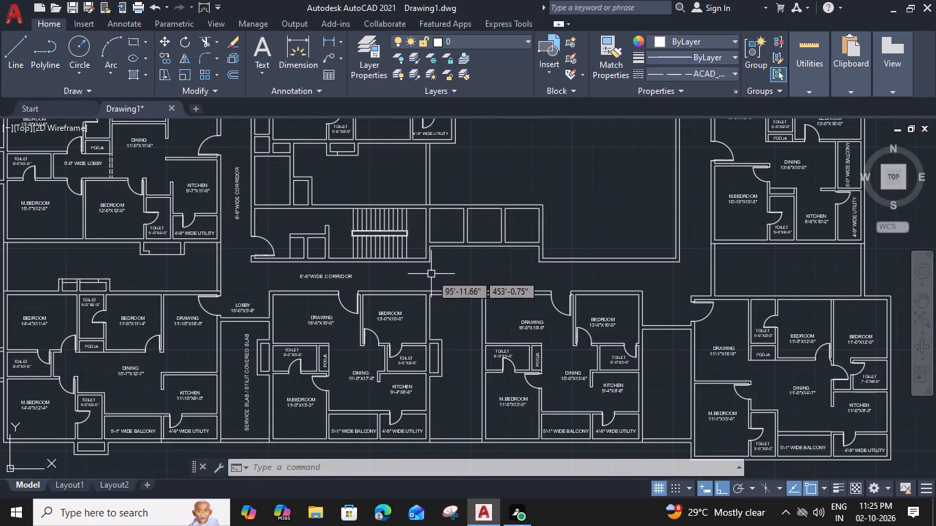
{"action": "left_click", "coordinate": [353, 274]}
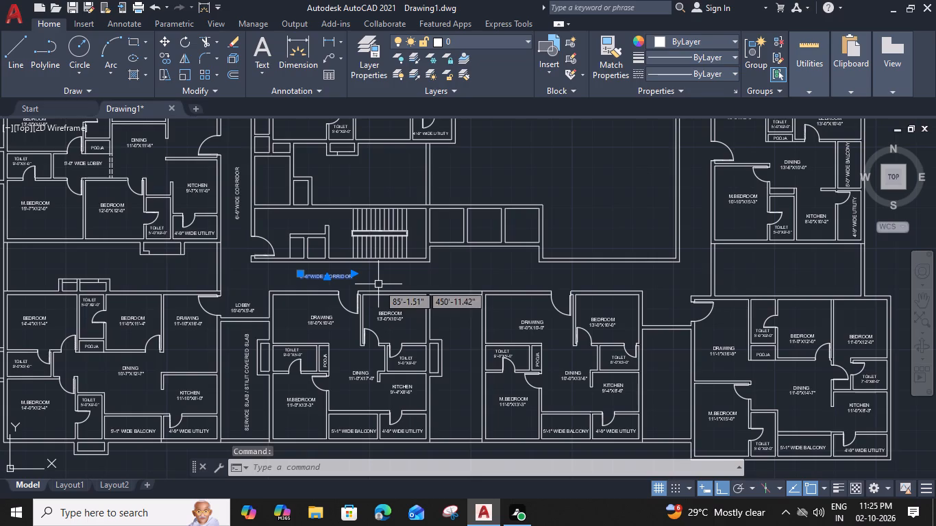
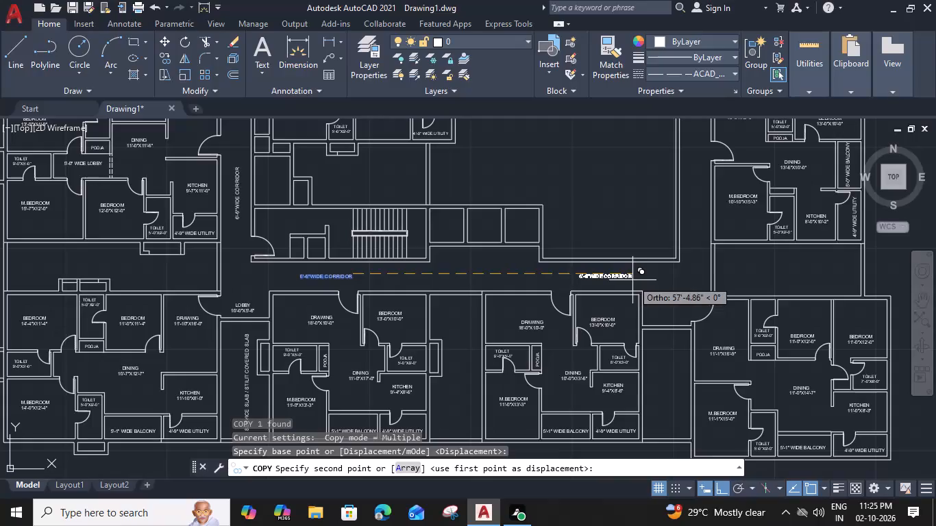
Place a copy of the horizontal 6'-6"WIDE CORRIDOR label farther along the same corridor, above the second BEDROOM 13'-0"X10'-0".
{"action": "left_click", "coordinate": [632, 280]}
{"action": "key", "text": "Escape"}
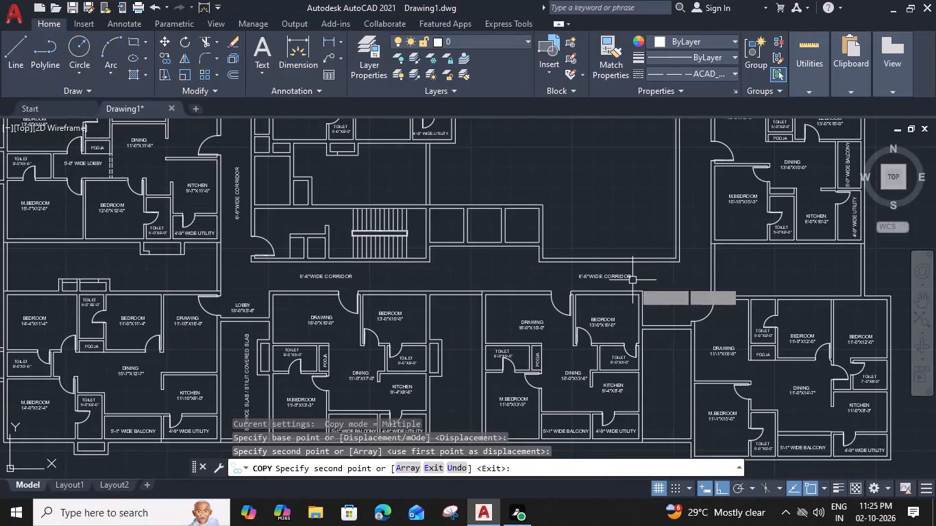
Copy the vertical 6'-6"WIDE CORRIDOR label straight across to the east corridor beside the lower M.BEDROOM 10'-10"X15'-3".
{"action": "left_click", "coordinate": [238, 214]}
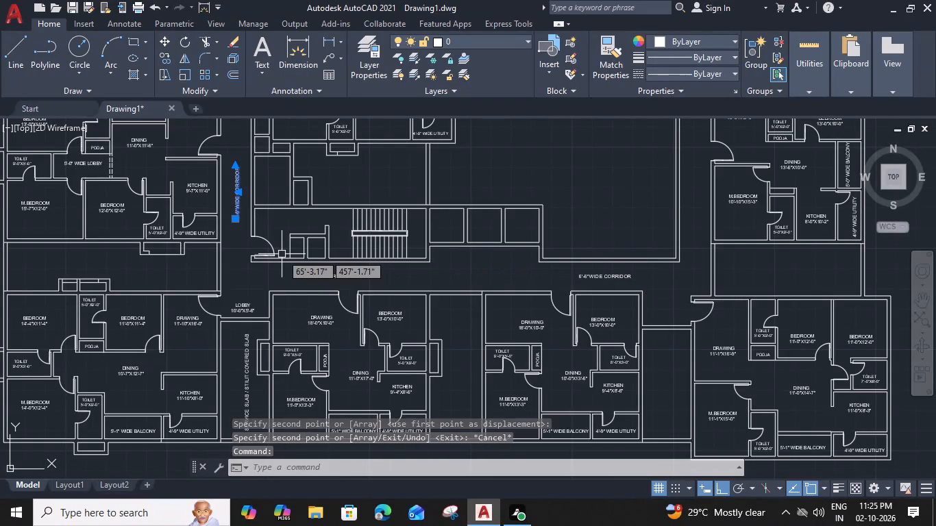
{"action": "key", "text": "c"}
{"action": "key", "text": "o"}
{"action": "key", "text": "space"}
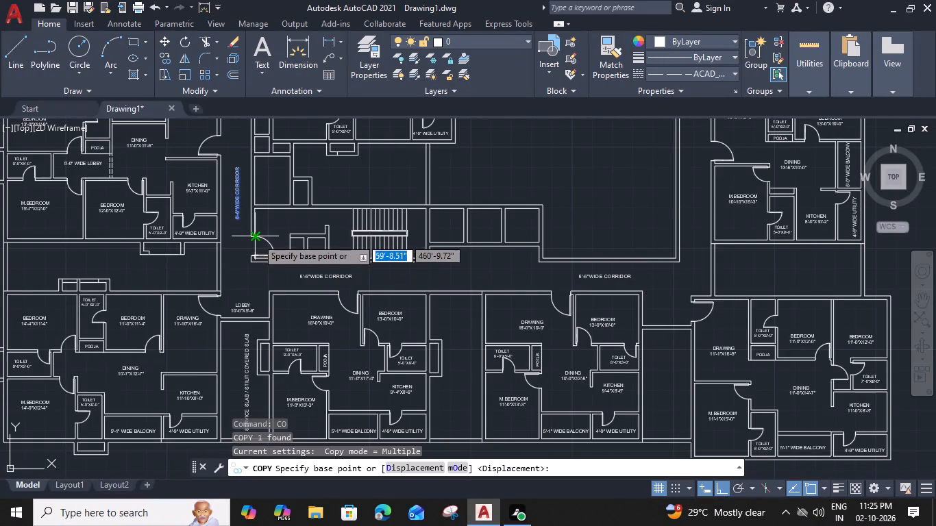
{"action": "left_click", "coordinate": [243, 223]}
{"action": "middle_click_drag", "start_coordinate": [475, 223], "coordinate": [245, 223]}
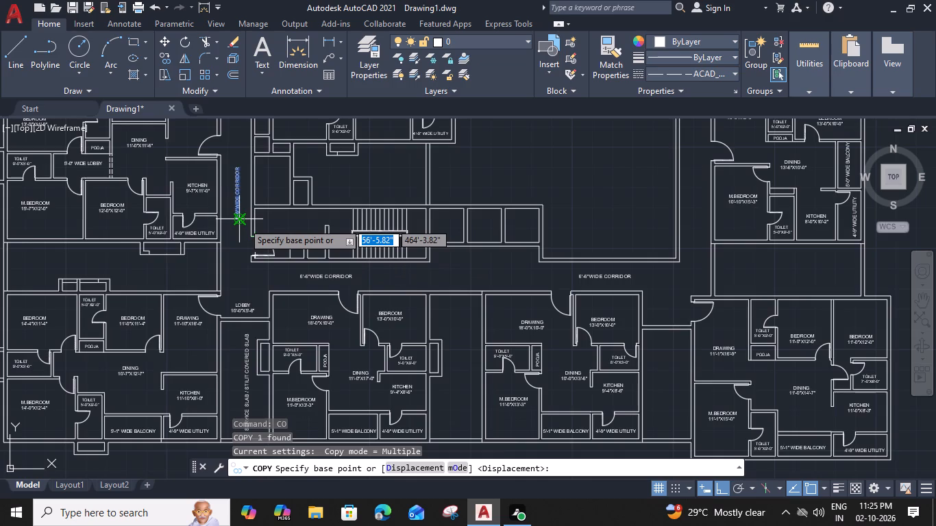
{"action": "middle_click_drag", "start_coordinate": [245, 223], "coordinate": [264, 247]}
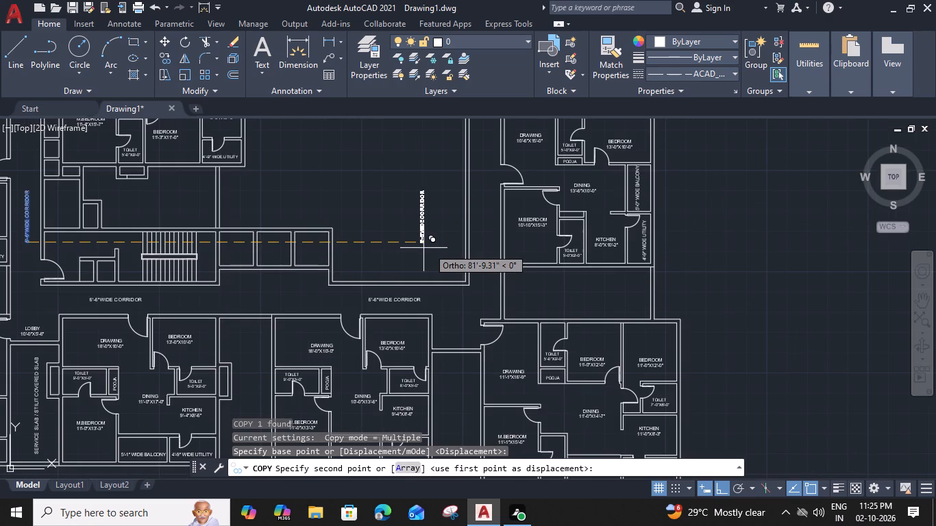
{"action": "left_click", "coordinate": [487, 249]}
{"action": "key", "text": "Escape"}
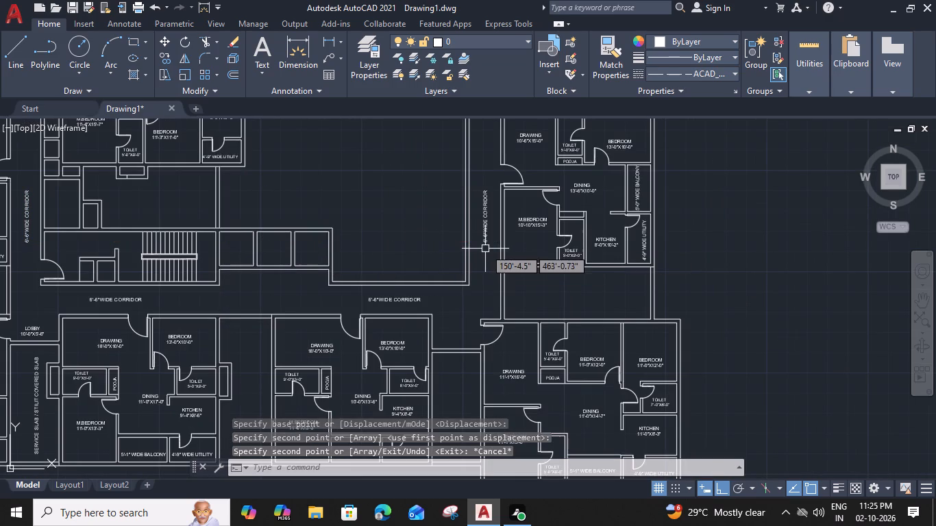
Copy the east corridor's 6'-6"WIDE CORRIDOR label straight up to the stretch beside the upper staircase.
{"action": "left_click", "coordinate": [484, 231]}
{"action": "type", "text": "CO"}
{"action": "key", "text": "space"}
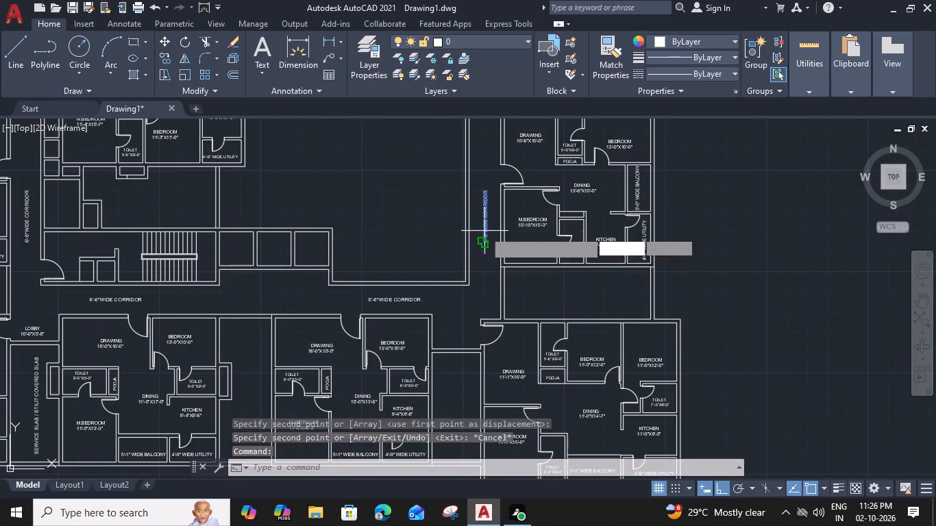
{"action": "left_click", "coordinate": [489, 194]}
{"action": "middle_click_drag", "start_coordinate": [489, 191], "coordinate": [495, 256]}
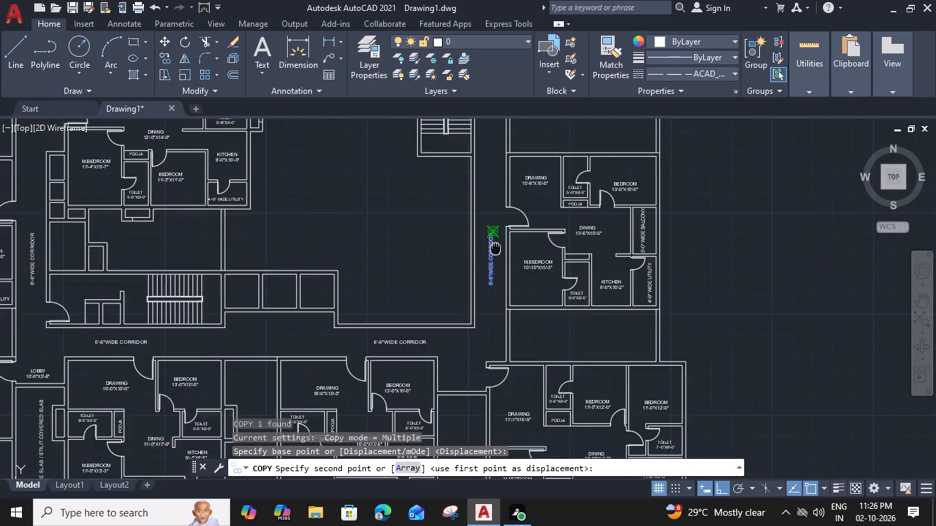
{"action": "middle_click_drag", "start_coordinate": [495, 256], "coordinate": [497, 372]}
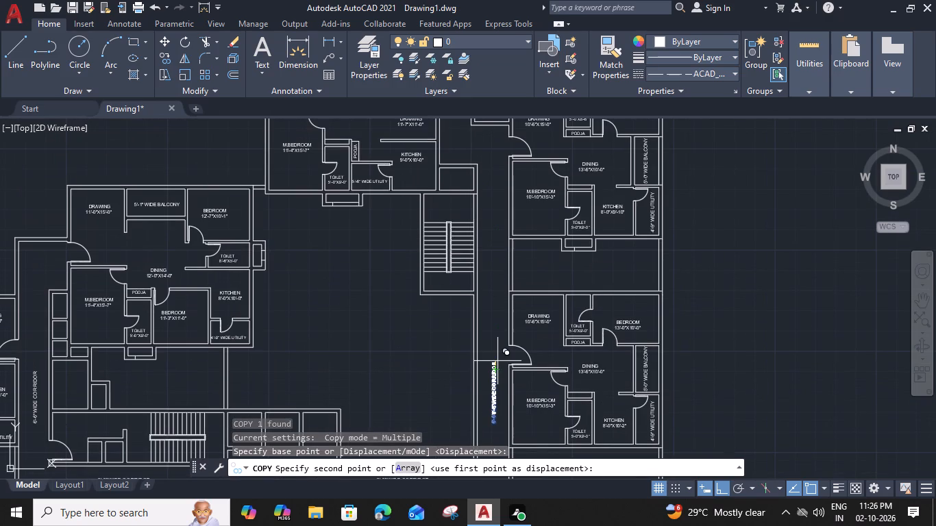
{"action": "left_click", "coordinate": [497, 201]}
{"action": "middle_click_drag", "start_coordinate": [497, 201], "coordinate": [497, 203]}
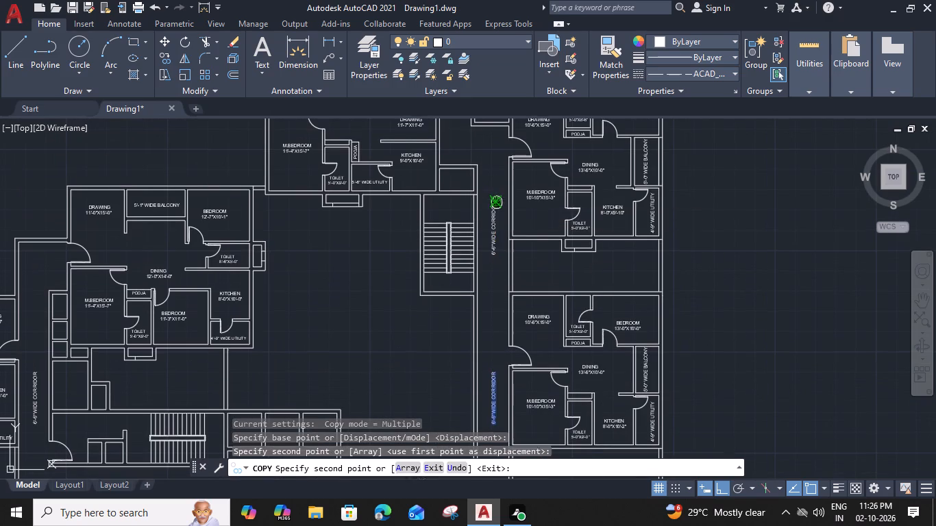
{"action": "middle_click_drag", "start_coordinate": [497, 203], "coordinate": [541, 362]}
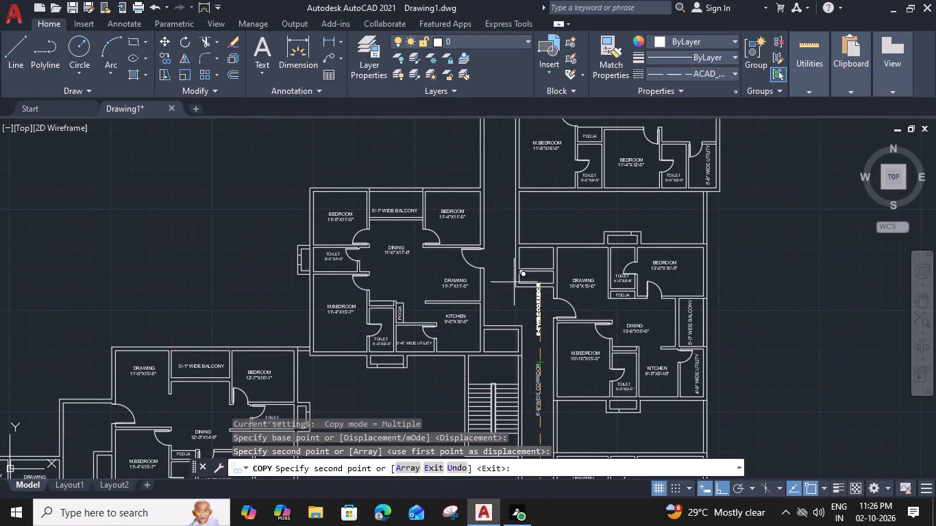
{"action": "key", "text": "Escape"}
Copy that corridor label upward twice: beside BEDROOM 11'-4"X11'-0" and beside the entrance of the DRAWING 11'-1"X15'-7" unit.
{"action": "left_click", "coordinate": [539, 362]}
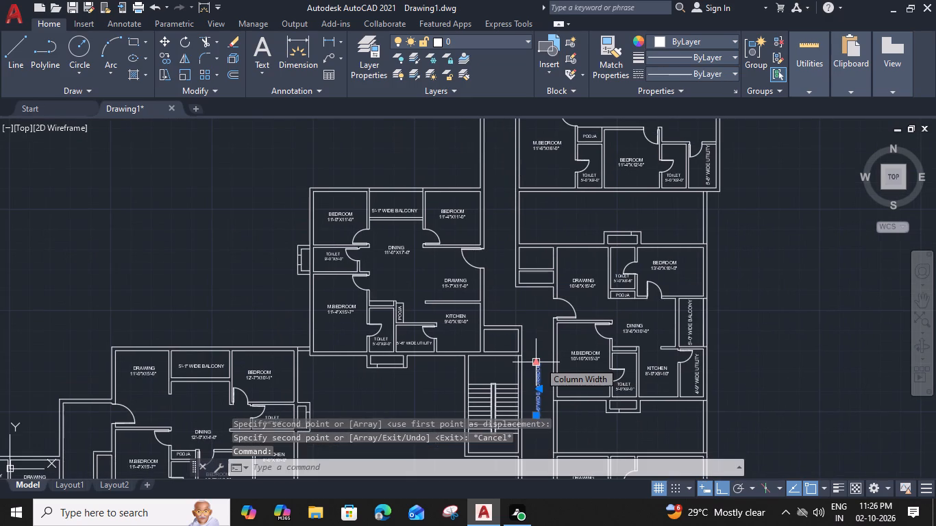
{"action": "key", "text": "c"}
{"action": "key", "text": "o"}
{"action": "key", "text": "space"}
{"action": "scroll", "coordinate": [526, 392], "scroll_direction": "up", "scroll_amount": 1}
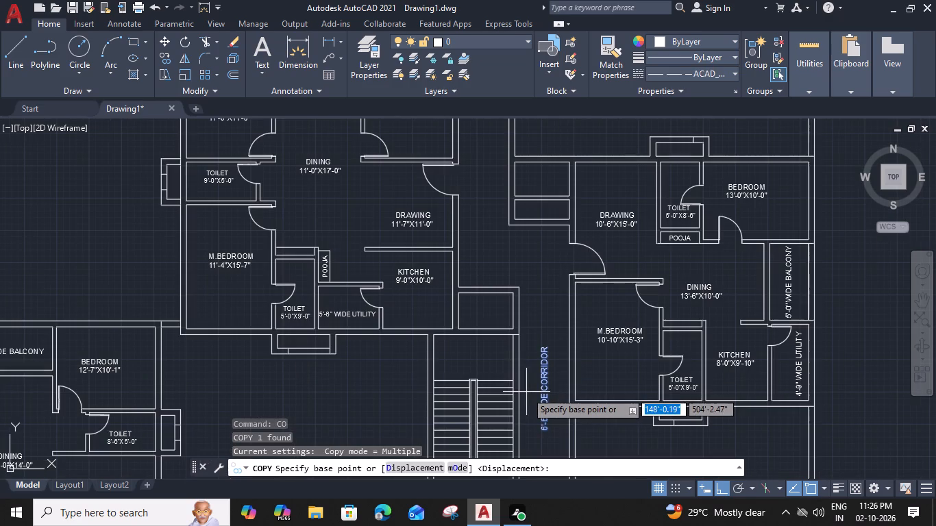
{"action": "left_click", "coordinate": [519, 384]}
{"action": "middle_click_drag", "start_coordinate": [469, 254], "coordinate": [470, 254]}
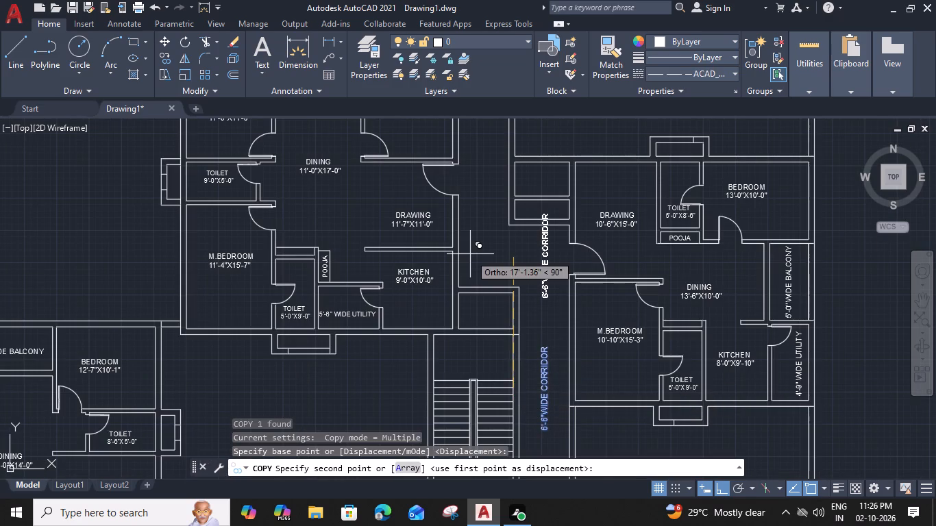
{"action": "middle_click_drag", "start_coordinate": [470, 254], "coordinate": [521, 459]}
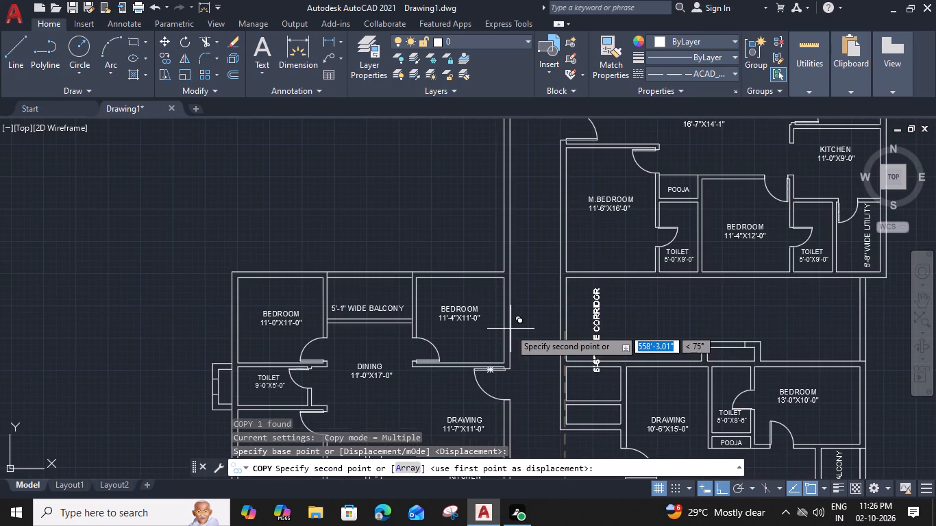
{"action": "left_click", "coordinate": [510, 329]}
{"action": "middle_click_drag", "start_coordinate": [519, 214], "coordinate": [545, 373]}
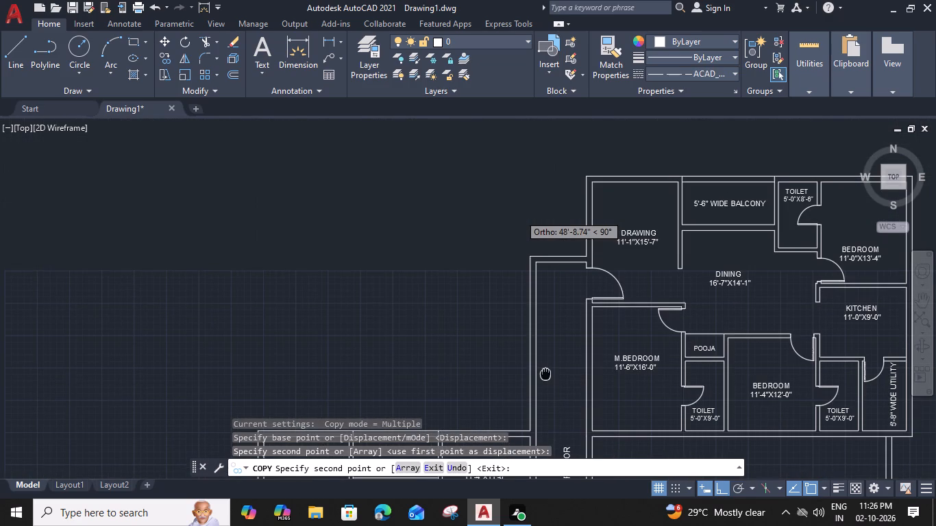
{"action": "left_click", "coordinate": [537, 305]}
{"action": "key", "text": "Escape"}
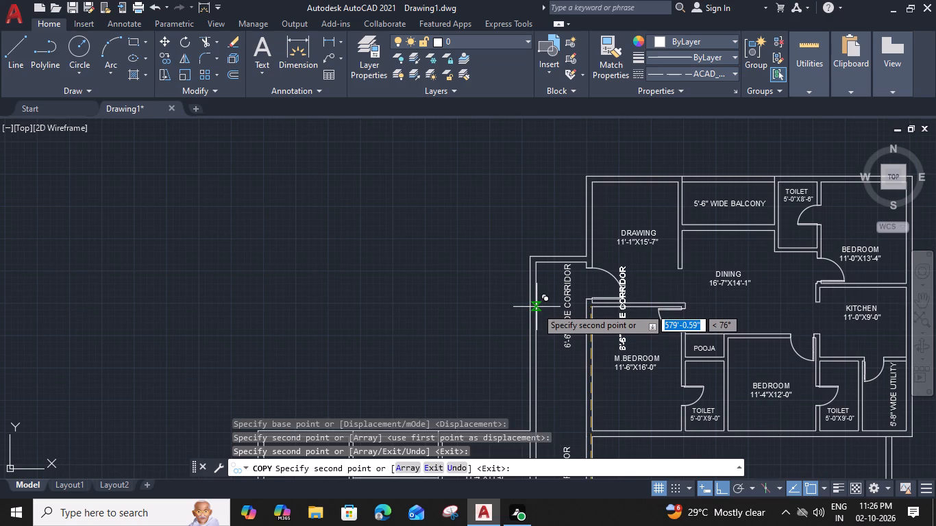
Move the topmost 6'-6"WIDE CORRIDOR label about 1'-3" left and then down, centring it in its corridor.
{"action": "scroll", "coordinate": [580, 382], "scroll_direction": "down", "scroll_amount": 1}
{"action": "middle_click_drag", "start_coordinate": [582, 362], "coordinate": [589, 295]}
{"action": "scroll", "coordinate": [582, 273], "scroll_direction": "up", "scroll_amount": 2}
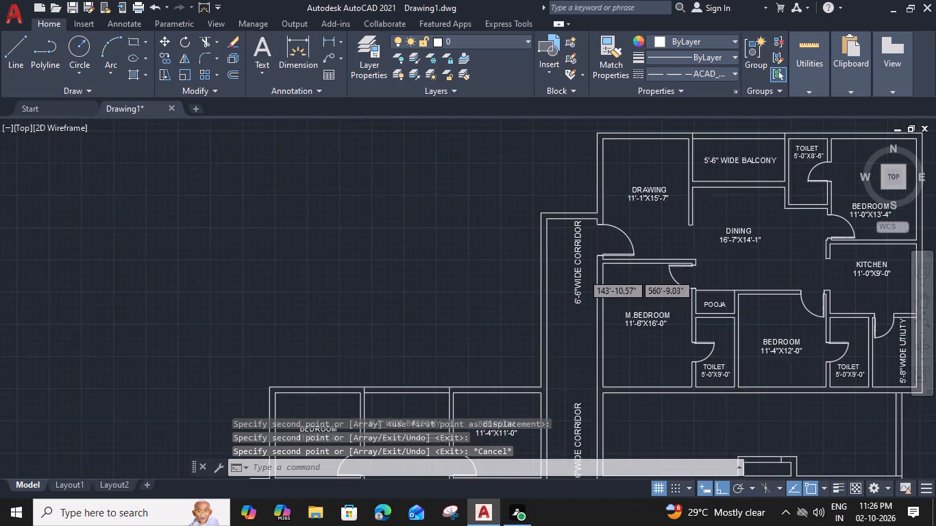
{"action": "left_click", "coordinate": [576, 268]}
{"action": "type", "text": "M"}
{"action": "key", "text": "space"}
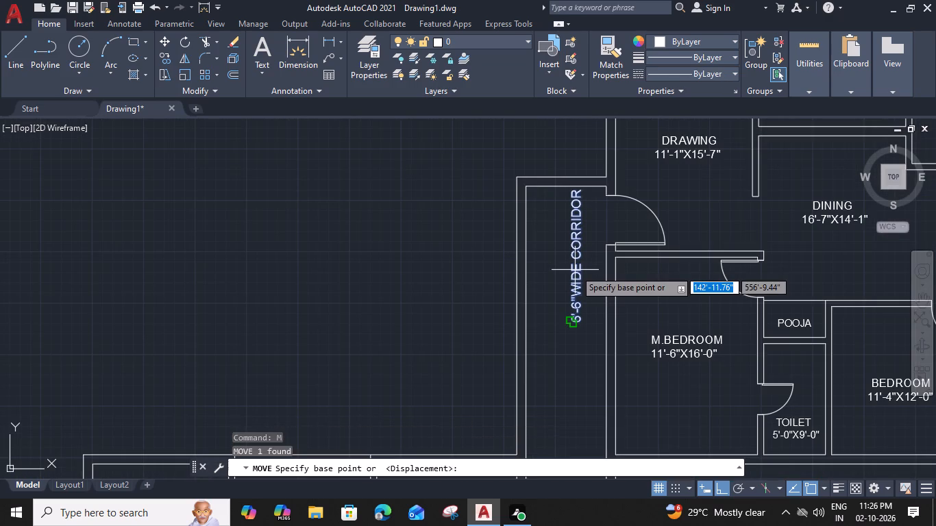
{"action": "left_click", "coordinate": [576, 318]}
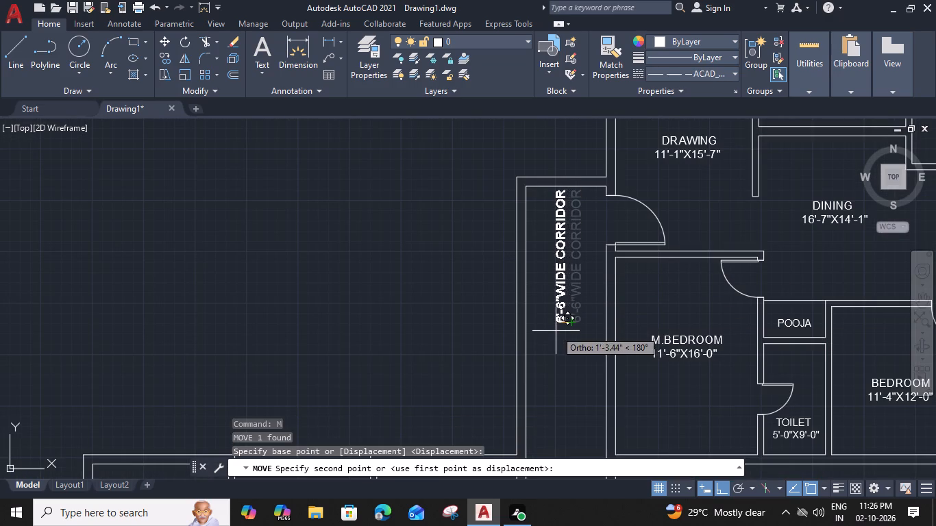
{"action": "left_click", "coordinate": [556, 331]}
{"action": "left_click", "coordinate": [555, 325]}
{"action": "key", "text": "m"}
{"action": "key", "text": "space"}
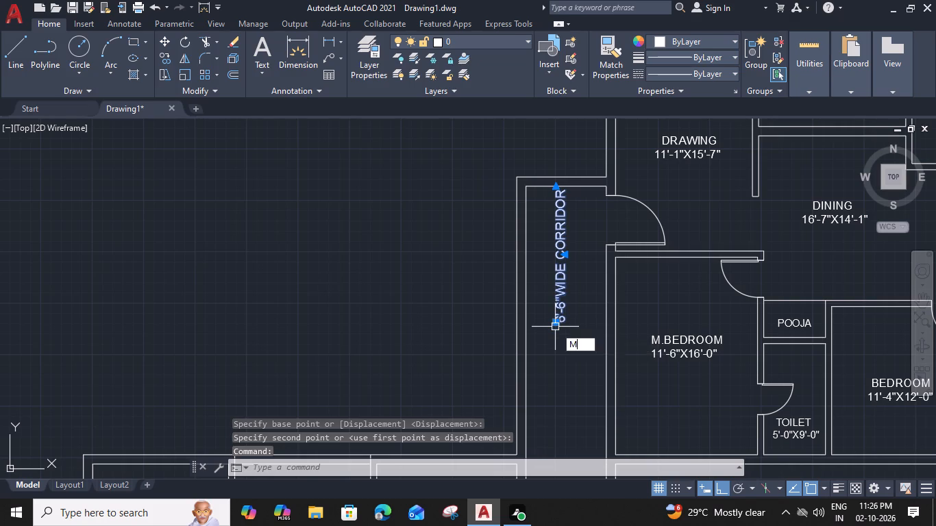
{"action": "left_click", "coordinate": [561, 323]}
{"action": "left_click", "coordinate": [565, 356]}
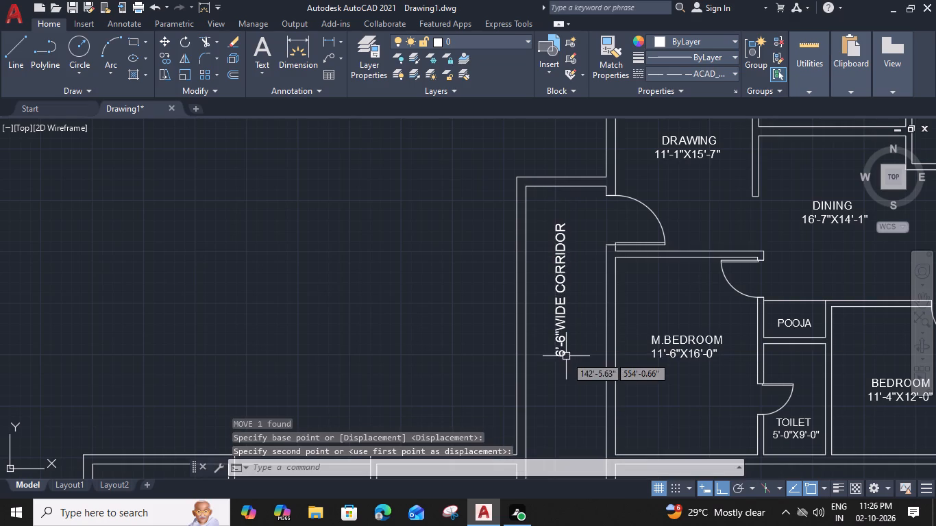
Move the 6'-6"WIDE CORRIDOR label beside BEDROOM 11'-4"X11'-0" down to the entrance door of the DRAWING 11'-7"X11'-0" unit.
{"action": "scroll", "coordinate": [566, 356], "scroll_direction": "down", "scroll_amount": 3}
{"action": "middle_click_drag", "start_coordinate": [574, 399], "coordinate": [559, 268]}
{"action": "scroll", "coordinate": [558, 316], "scroll_direction": "up", "scroll_amount": 1}
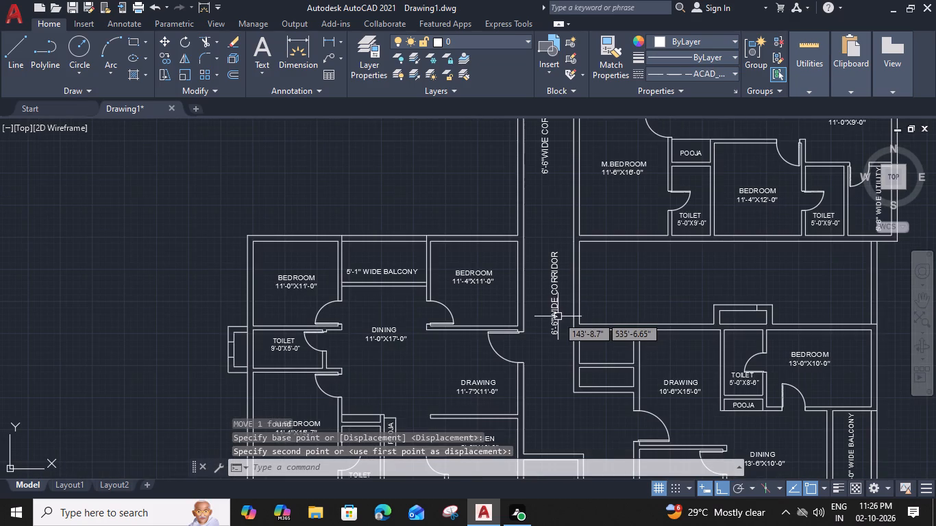
{"action": "left_click", "coordinate": [557, 316]}
{"action": "type", "text": "M"}
{"action": "key", "text": "space"}
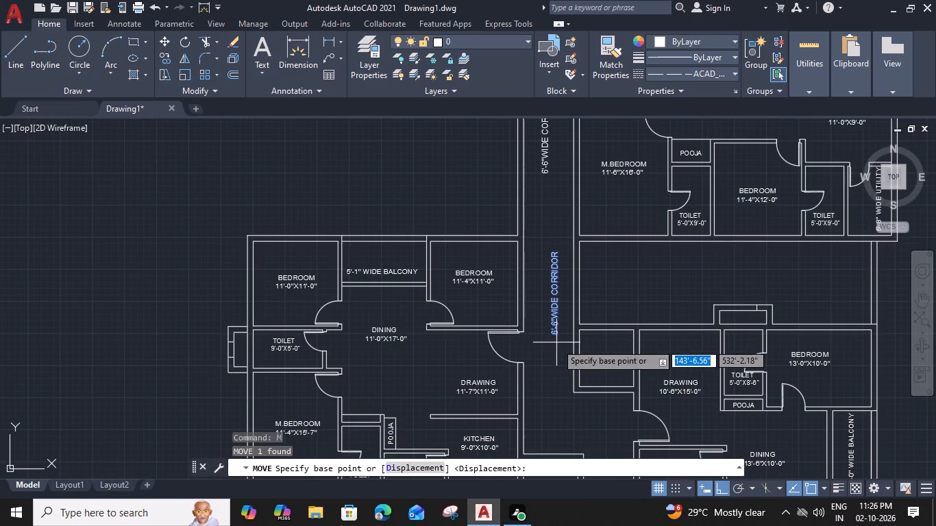
{"action": "left_click", "coordinate": [556, 338]}
{"action": "left_click", "coordinate": [554, 371]}
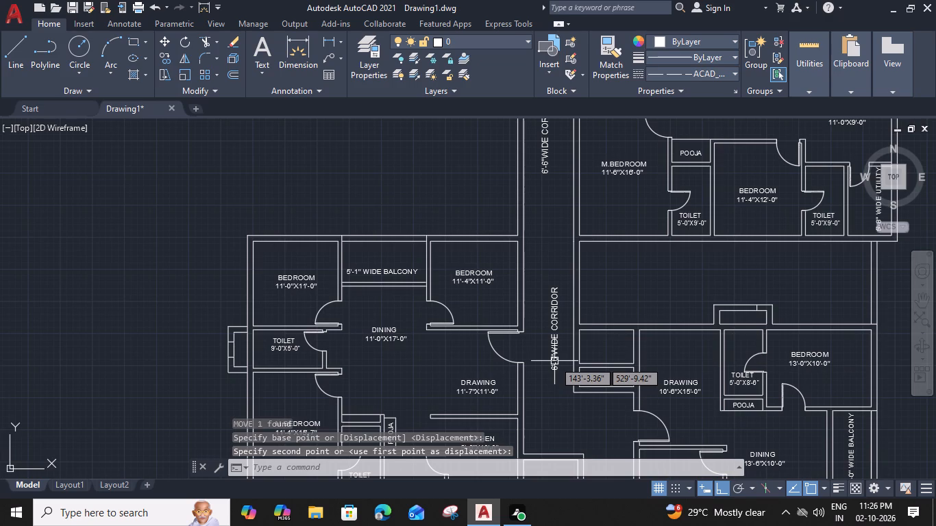
Copy the LOBBY 10'-0"X5'-6" label into the entrance space inside the door of the lower staircase block.
{"action": "scroll", "coordinate": [554, 362], "scroll_direction": "down", "scroll_amount": 2}
{"action": "middle_click_drag", "start_coordinate": [561, 390], "coordinate": [583, 231]}
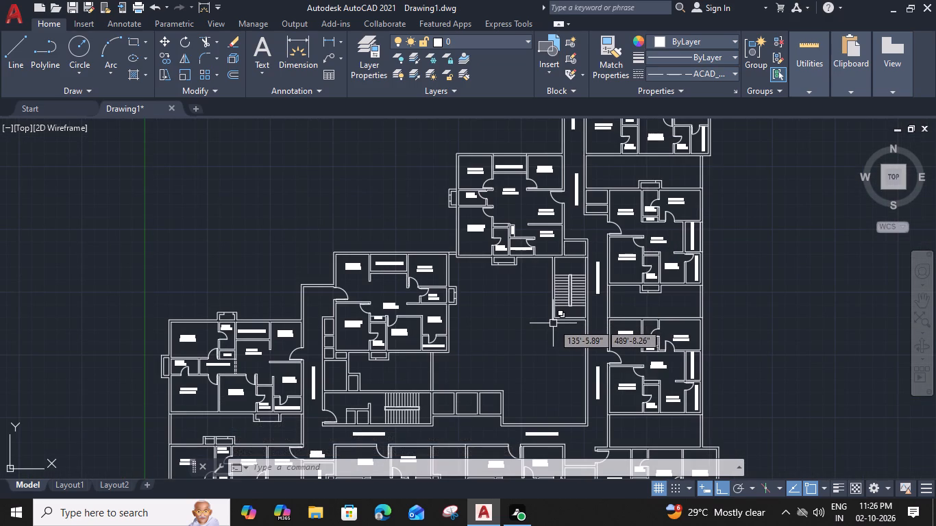
{"action": "scroll", "coordinate": [566, 334], "scroll_direction": "down", "scroll_amount": 2}
{"action": "middle_click_drag", "start_coordinate": [569, 334], "coordinate": [567, 305]}
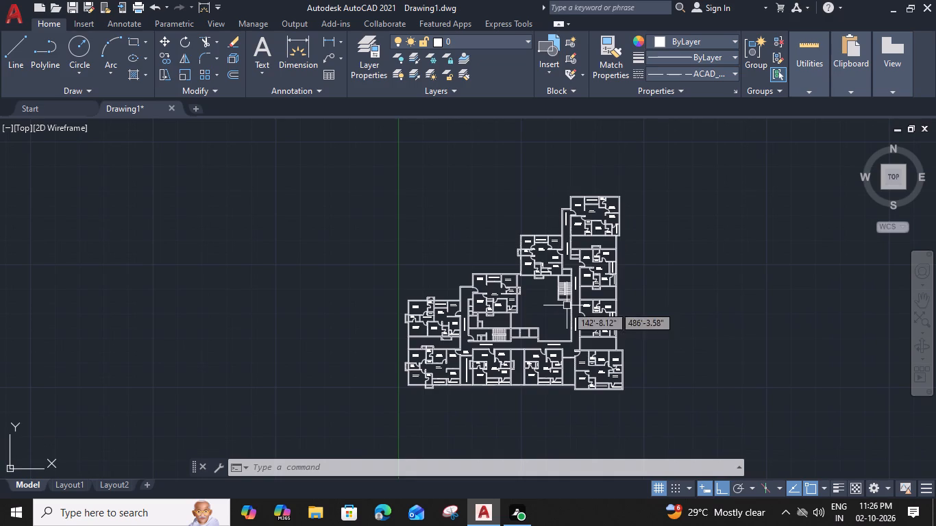
{"action": "scroll", "coordinate": [567, 319], "scroll_direction": "up", "scroll_amount": 2}
{"action": "middle_click_drag", "start_coordinate": [528, 356], "coordinate": [545, 340]}
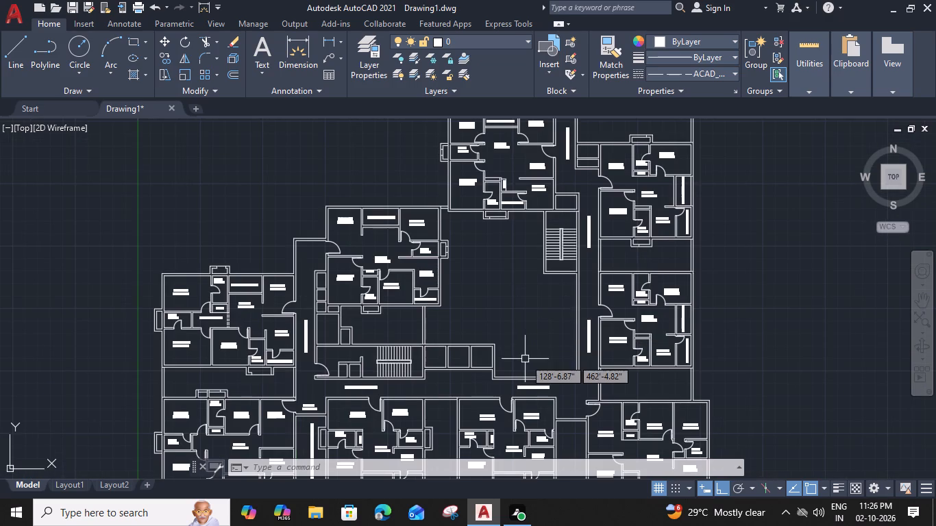
{"action": "middle_click_drag", "start_coordinate": [545, 340], "coordinate": [554, 334]}
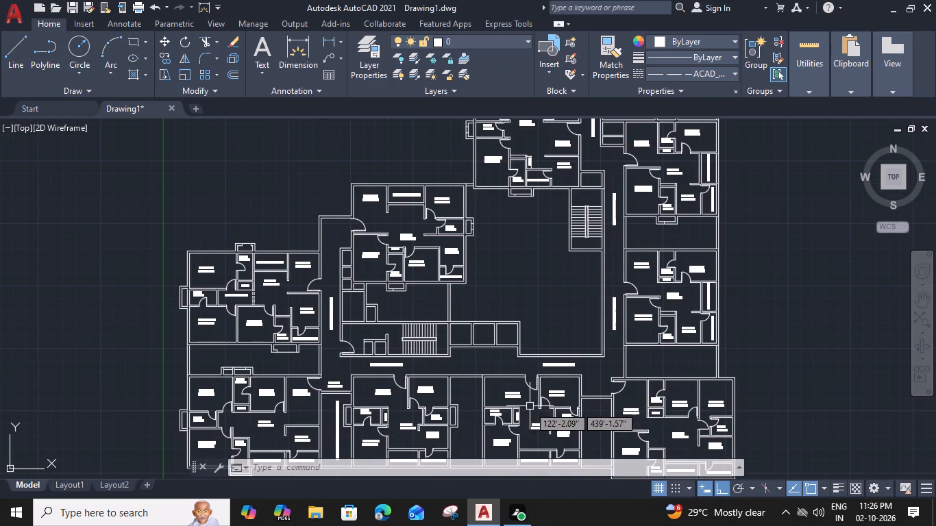
{"action": "middle_click_drag", "start_coordinate": [388, 377], "coordinate": [421, 373]}
{"action": "scroll", "coordinate": [384, 371], "scroll_direction": "up", "scroll_amount": 1}
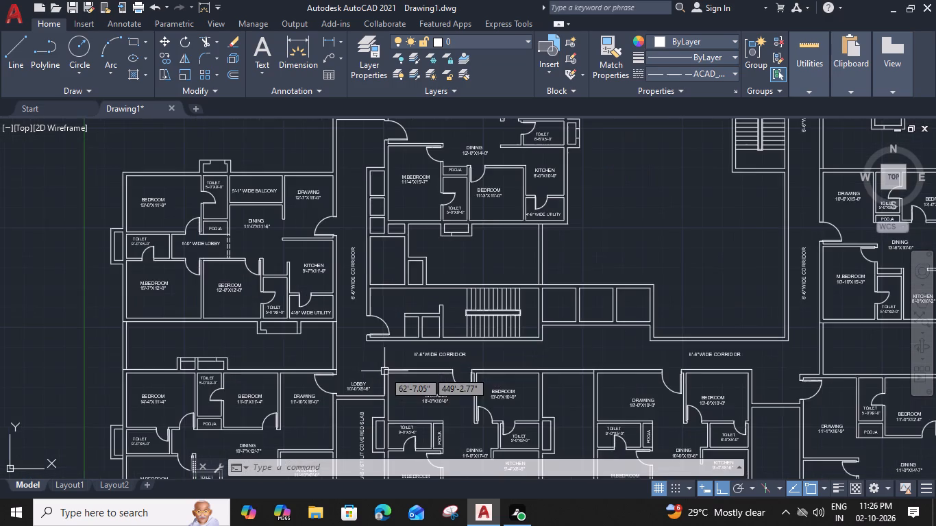
{"action": "scroll", "coordinate": [384, 371], "scroll_direction": "up", "scroll_amount": 1}
{"action": "left_click", "coordinate": [354, 389]}
{"action": "type", "text": "CO"}
{"action": "key", "text": "space"}
{"action": "left_click", "coordinate": [354, 389]}
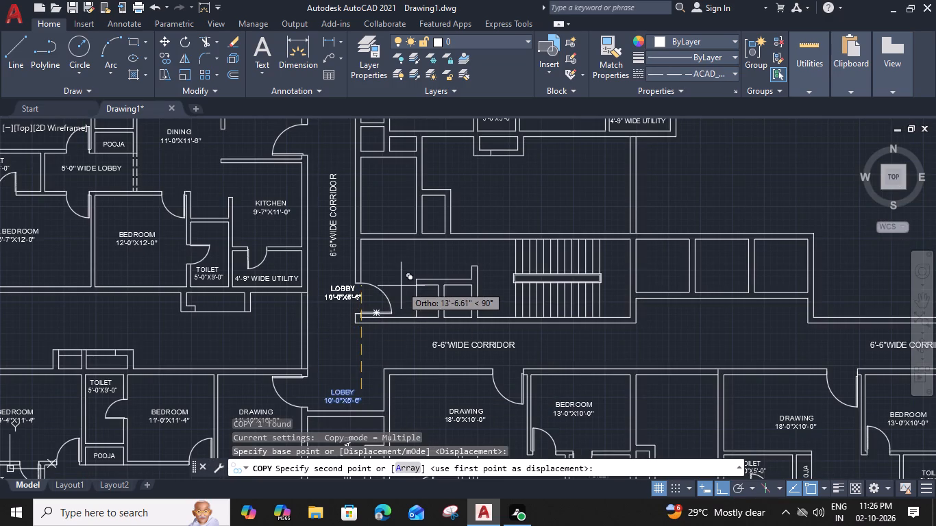
{"action": "left_click", "coordinate": [412, 279]}
{"action": "key", "text": "Escape"}
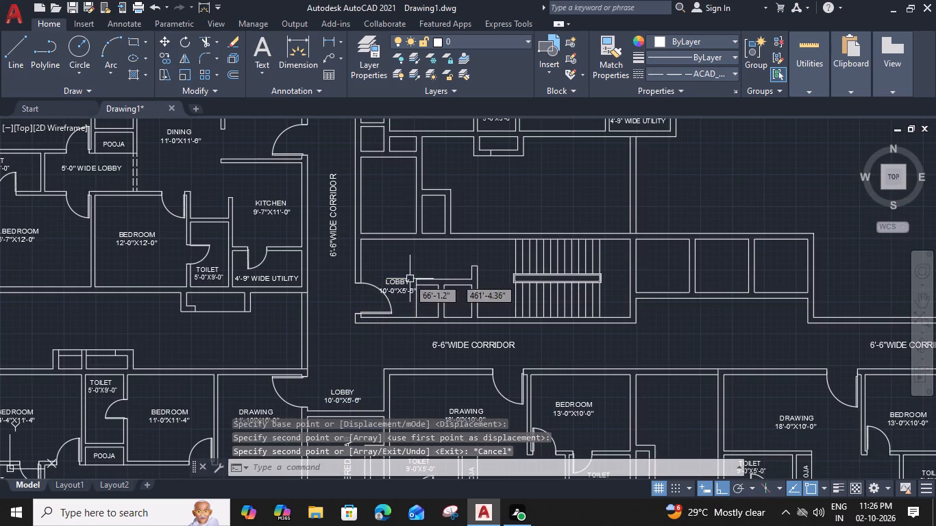
Change the size line of the LOBBY label in the staircase block's entrance to 7'-3"X10'-6".
{"action": "double_click", "coordinate": [395, 278]}
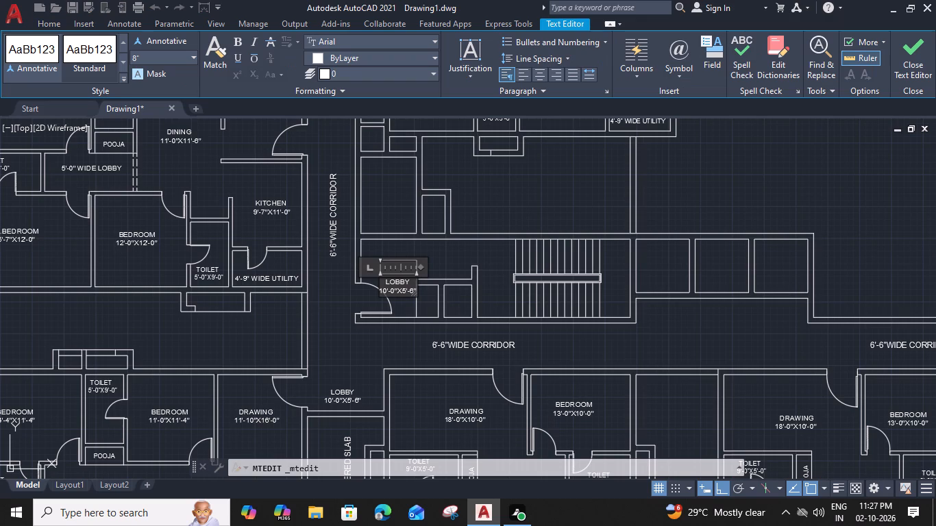
{"action": "scroll", "coordinate": [393, 292], "scroll_direction": "up", "scroll_amount": 3}
{"action": "left_click_drag", "start_coordinate": [360, 281], "coordinate": [333, 279]}
{"action": "key", "text": "7"}
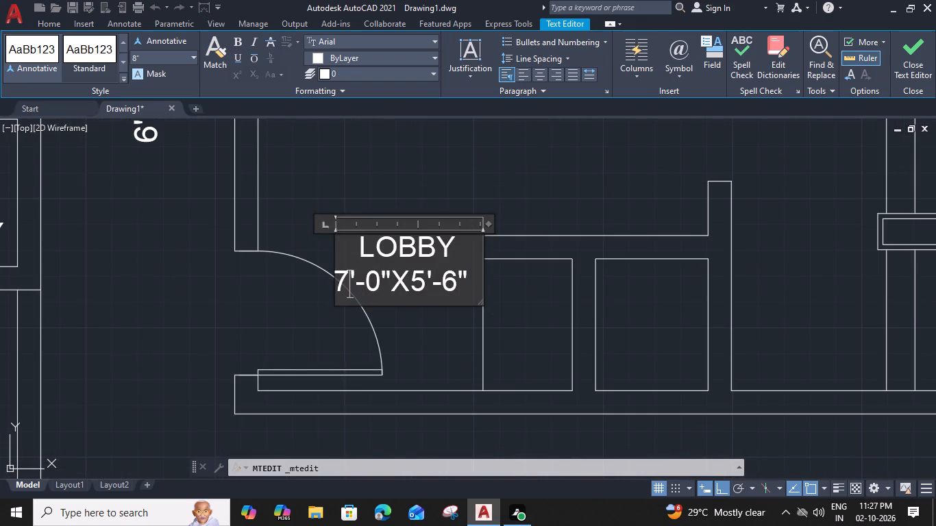
{"action": "left_click_drag", "start_coordinate": [378, 279], "coordinate": [371, 279]}
{"action": "key", "text": "3"}
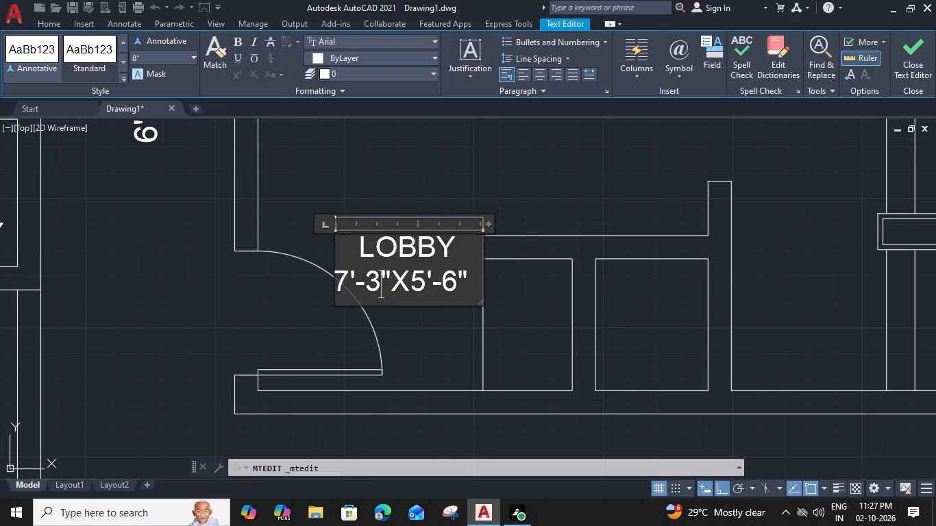
{"action": "left_click_drag", "start_coordinate": [421, 284], "coordinate": [413, 284]}
{"action": "key", "text": "1"}
{"action": "key", "text": "0"}
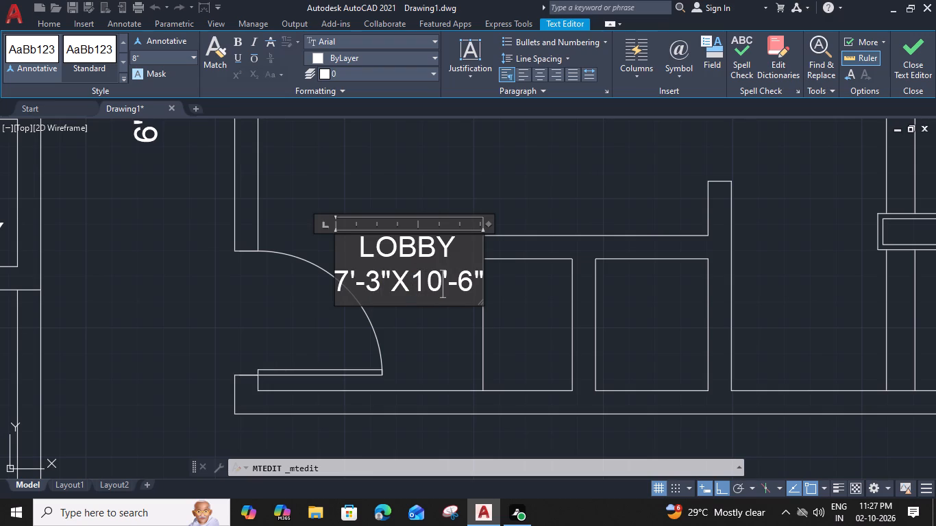
{"action": "left_click", "coordinate": [530, 216]}
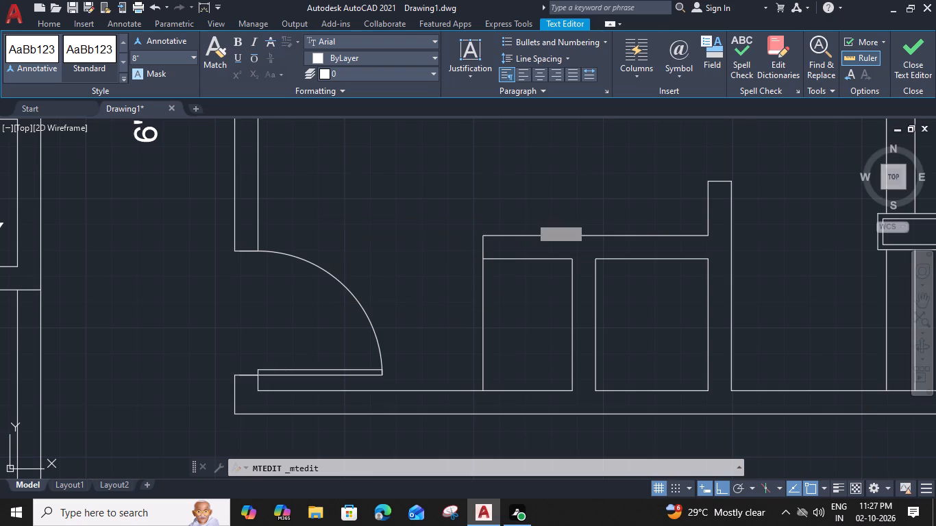
Move the LOBBY 7'-3"X10'-6" label up about 3'-3", clear of the door swing, and then slightly left.
{"action": "middle_click_drag", "start_coordinate": [426, 229], "coordinate": [439, 310]}
{"action": "left_click", "coordinate": [428, 316]}
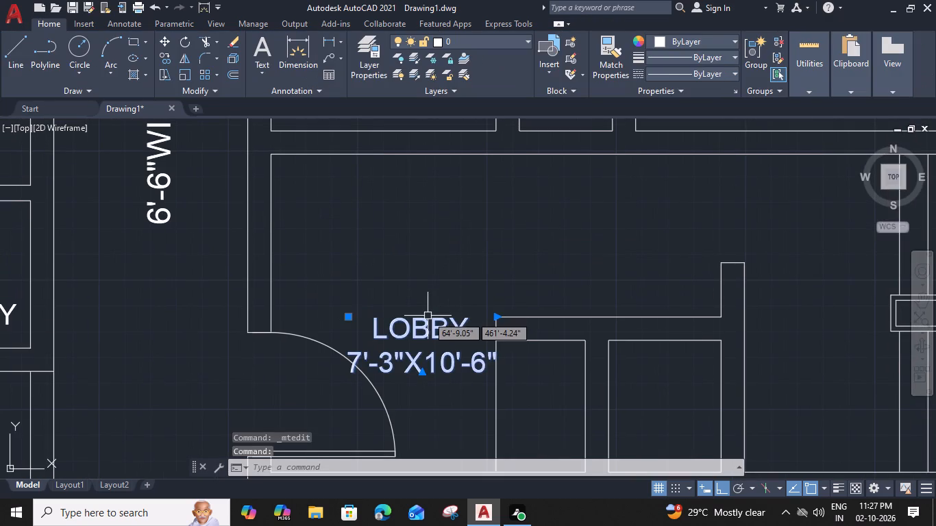
{"action": "type", "text": "M"}
{"action": "key", "text": "space"}
{"action": "left_click", "coordinate": [428, 316]}
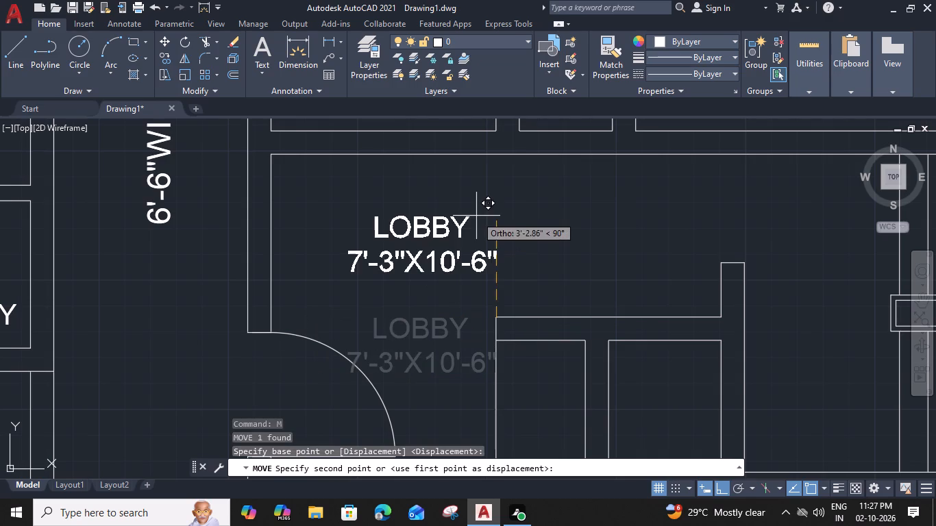
{"action": "left_click", "coordinate": [476, 216]}
{"action": "scroll", "coordinate": [478, 223], "scroll_direction": "down", "scroll_amount": 2}
{"action": "middle_click_drag", "start_coordinate": [446, 320], "coordinate": [515, 334]}
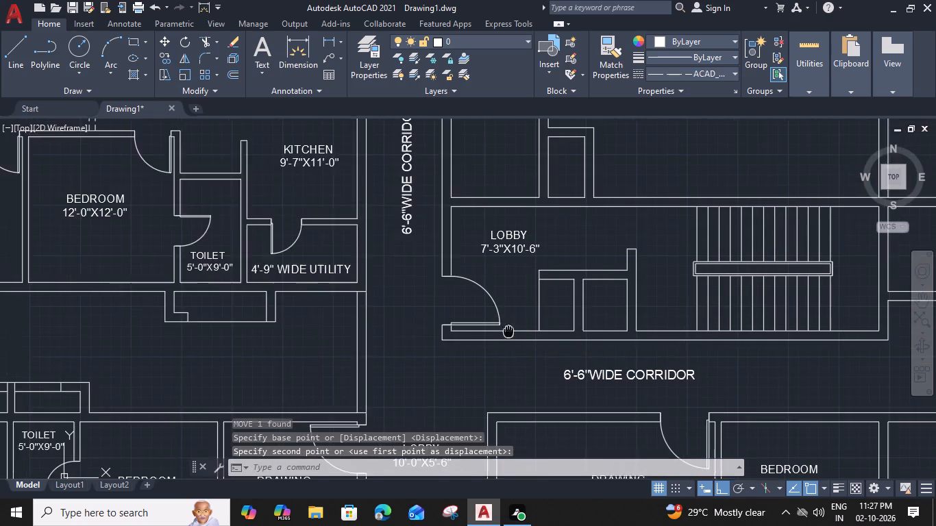
{"action": "middle_click_drag", "start_coordinate": [515, 334], "coordinate": [526, 338]}
{"action": "scroll", "coordinate": [524, 265], "scroll_direction": "up", "scroll_amount": 2}
{"action": "left_click", "coordinate": [487, 253]}
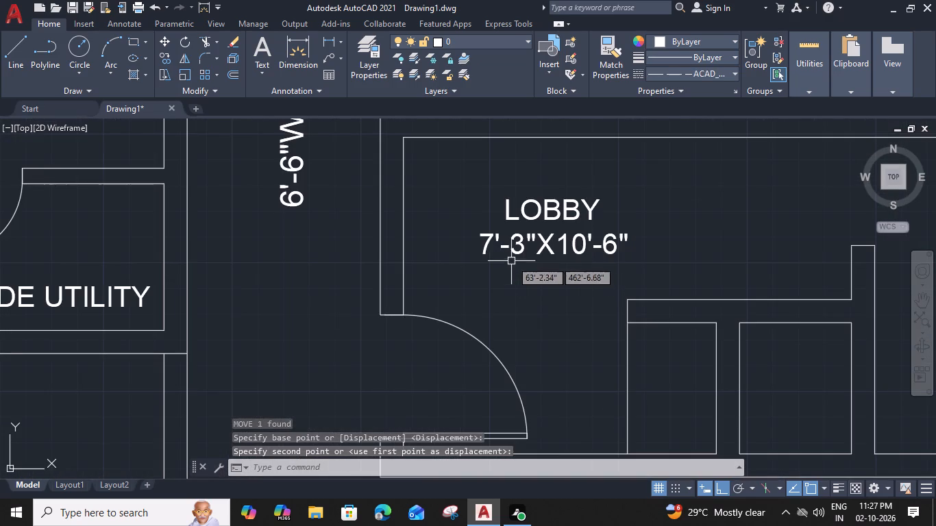
{"action": "type", "text": "M"}
{"action": "key", "text": "space"}
{"action": "left_click", "coordinate": [486, 255]}
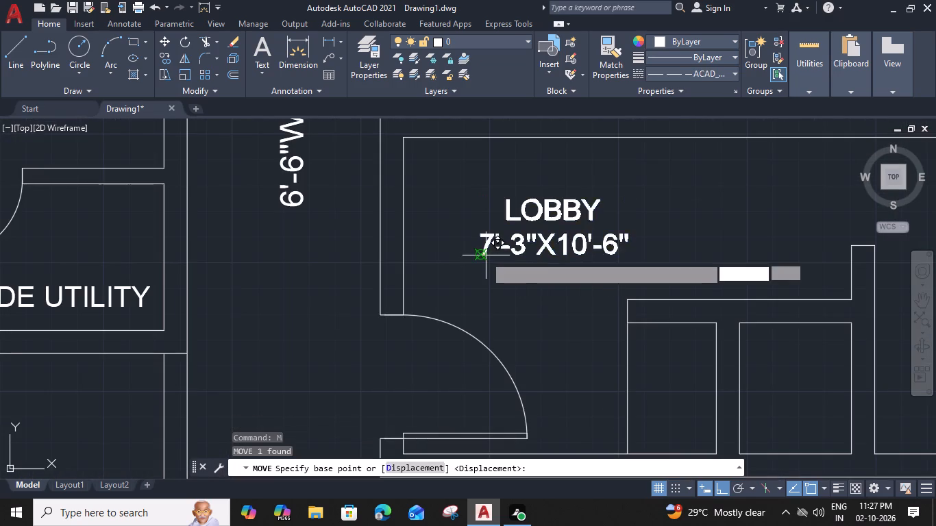
{"action": "left_click", "coordinate": [454, 257]}
Copy the entrance door of the 7'-3"X10'-6" lobby to the end of the stub wall beside the staircase.
{"action": "scroll", "coordinate": [456, 262], "scroll_direction": "down", "scroll_amount": 3}
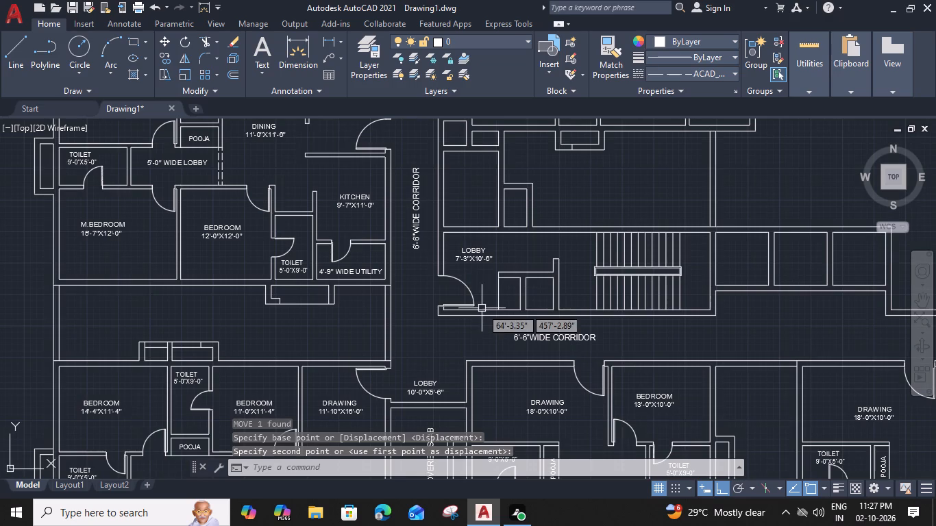
{"action": "left_click", "coordinate": [473, 294]}
{"action": "type", "text": "CO"}
{"action": "key", "text": "space"}
{"action": "scroll", "coordinate": [452, 305], "scroll_direction": "up", "scroll_amount": 3}
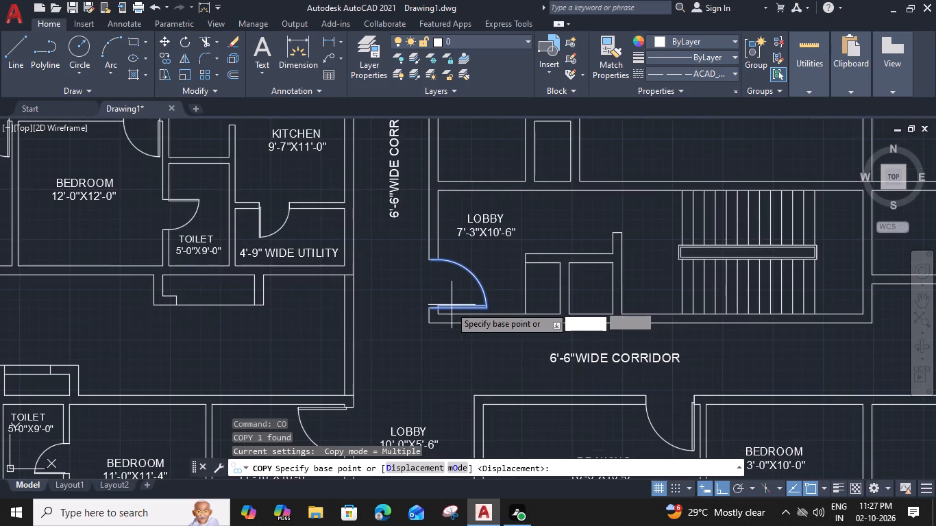
{"action": "left_click", "coordinate": [417, 310]}
{"action": "scroll", "coordinate": [417, 310], "scroll_direction": "down", "scroll_amount": 3}
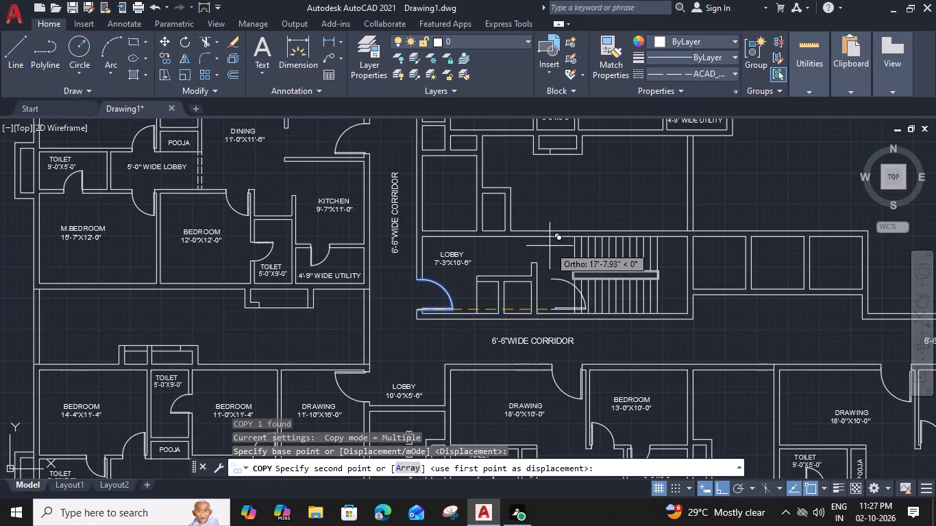
{"action": "scroll", "coordinate": [538, 260], "scroll_direction": "up", "scroll_amount": 3}
{"action": "left_click", "coordinate": [512, 264]}
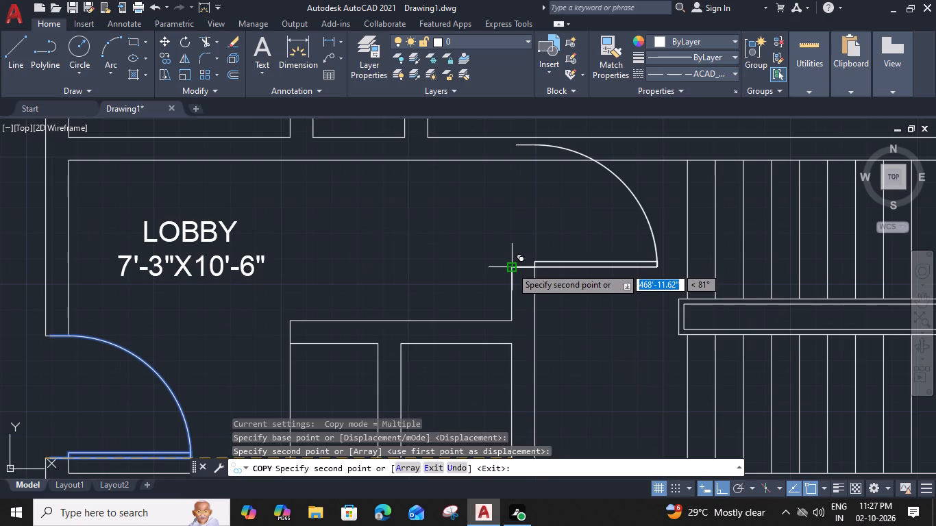
{"action": "key", "text": "Escape"}
Flip the copied door vertically so its leaf lies along the lobby's upper wall.
{"action": "left_click", "coordinate": [567, 262]}
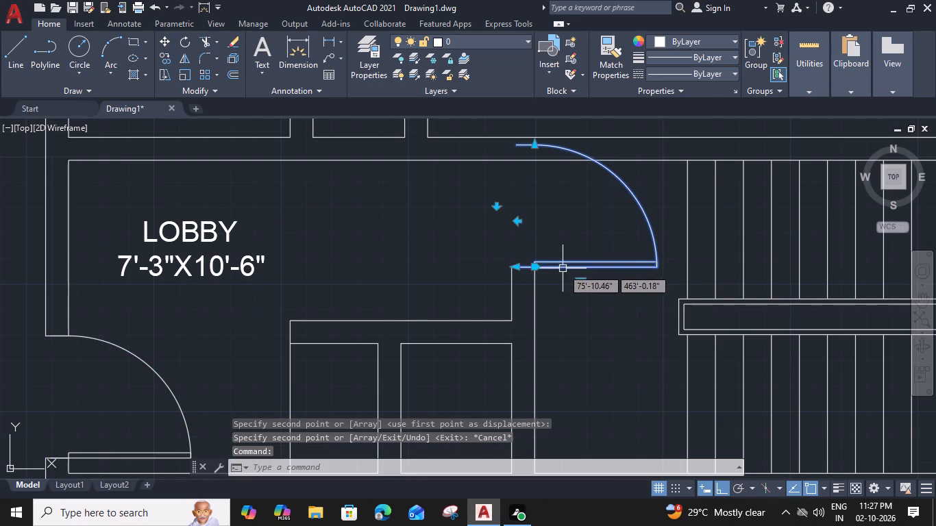
{"action": "left_click", "coordinate": [496, 208]}
{"action": "key", "text": "Escape"}
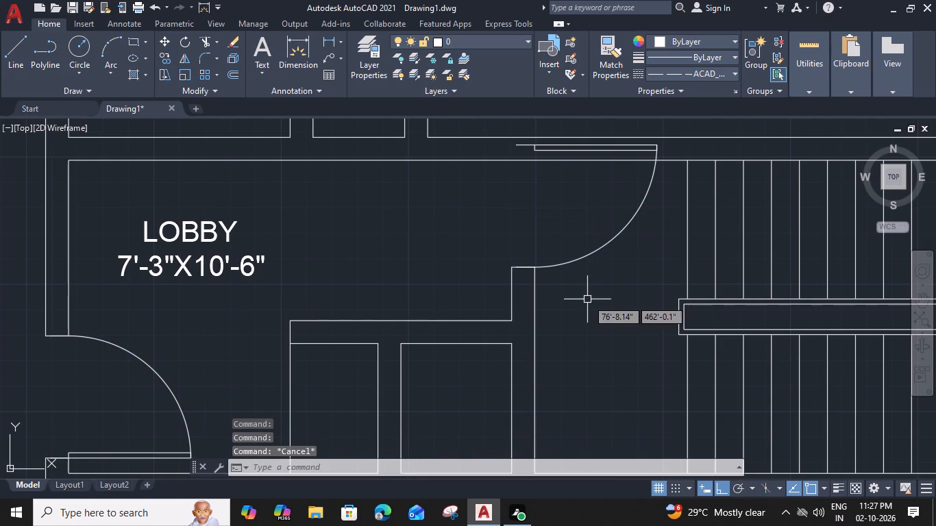
Move the flipped door down so the end of its leaf meets the lobby's upper wall line.
{"action": "left_click", "coordinate": [524, 142]}
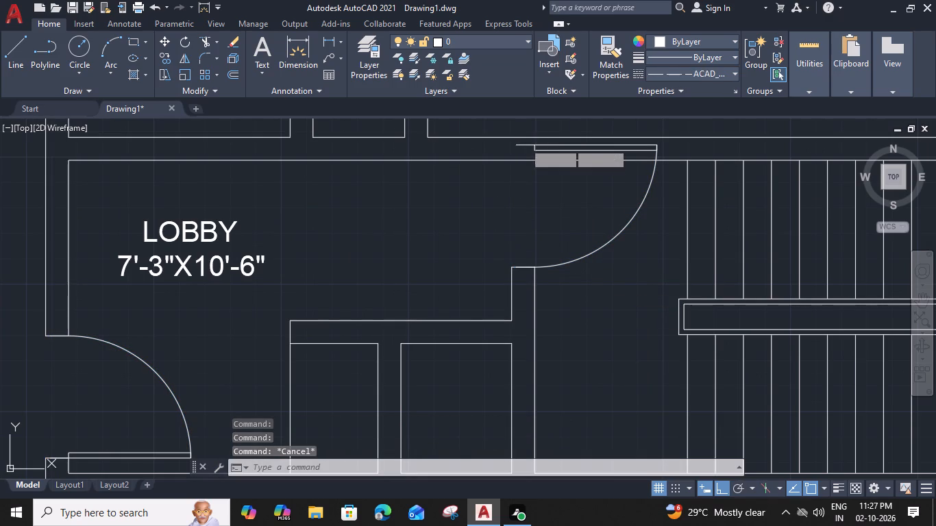
{"action": "type", "text": "M"}
{"action": "key", "text": "space"}
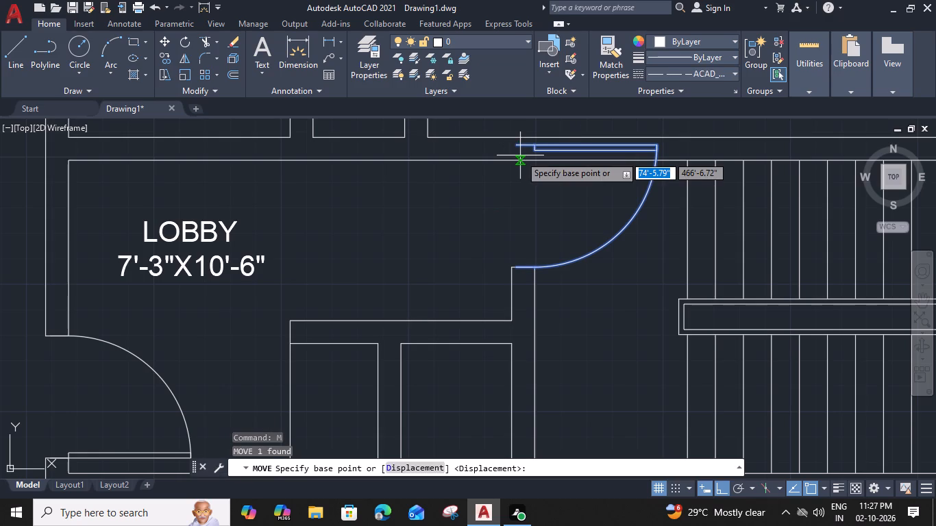
{"action": "left_click", "coordinate": [516, 145]}
{"action": "left_click", "coordinate": [517, 162]}
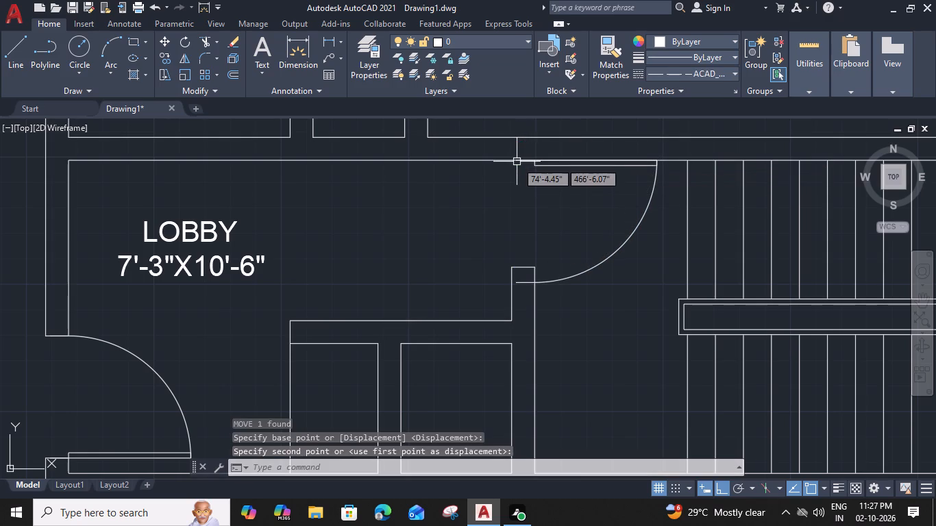
Shorten the stub wall to the door's lower end by trimming both wall faces and moving the end line down.
{"action": "type", "text": "TR"}
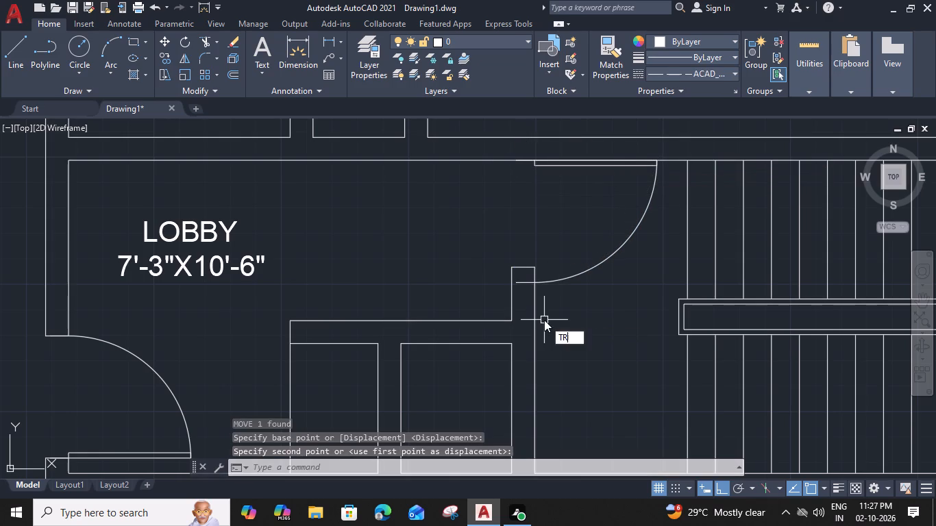
{"action": "key", "text": "space"}
{"action": "left_click", "coordinate": [537, 275]}
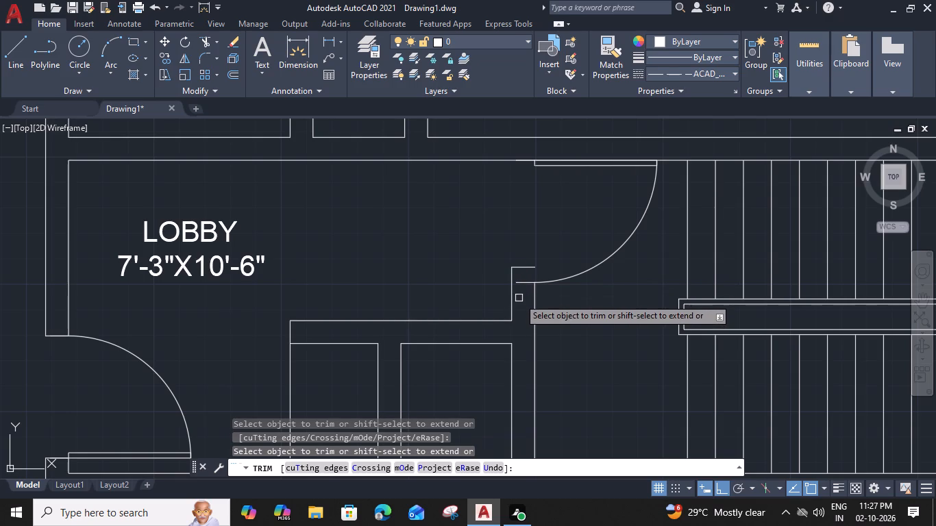
{"action": "key", "text": "Escape"}
{"action": "left_click", "coordinate": [526, 266]}
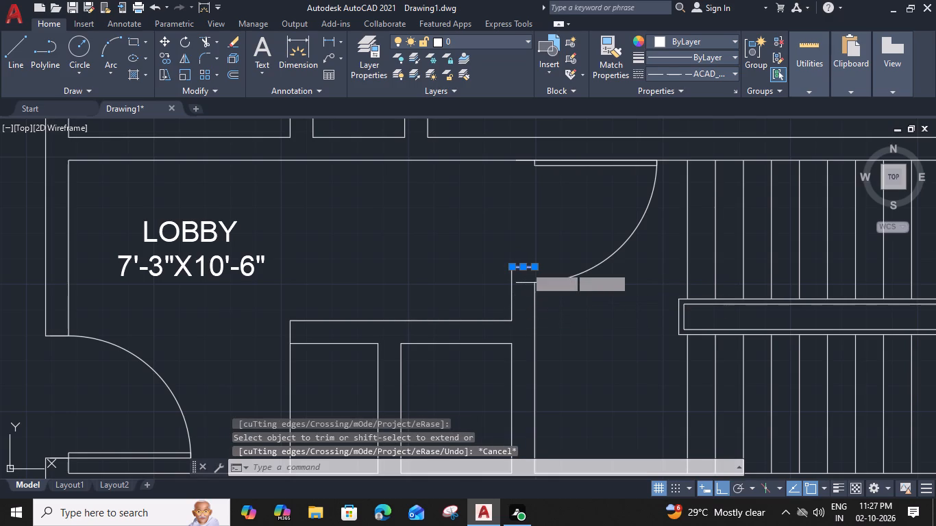
{"action": "type", "text": "M"}
{"action": "key", "text": "space"}
{"action": "scroll", "coordinate": [513, 265], "scroll_direction": "up", "scroll_amount": 3}
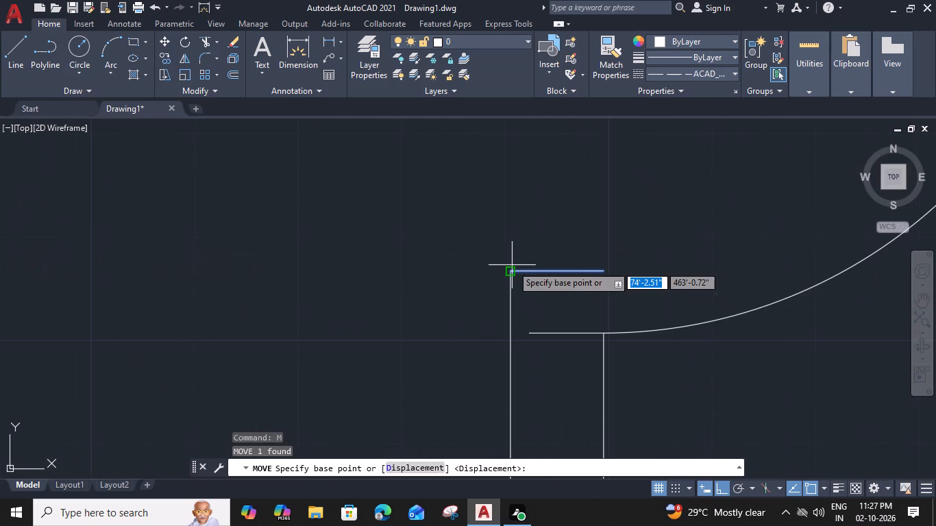
{"action": "left_click", "coordinate": [510, 268]}
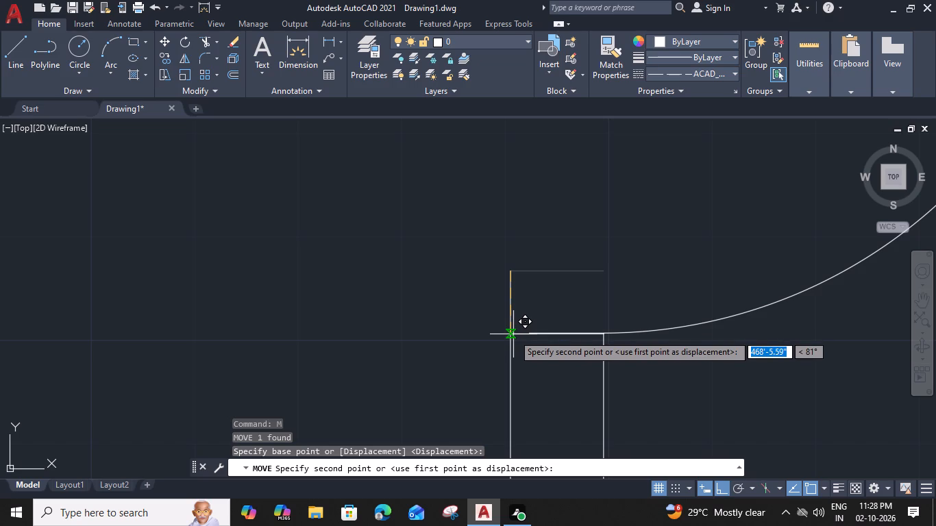
{"action": "left_click", "coordinate": [512, 333]}
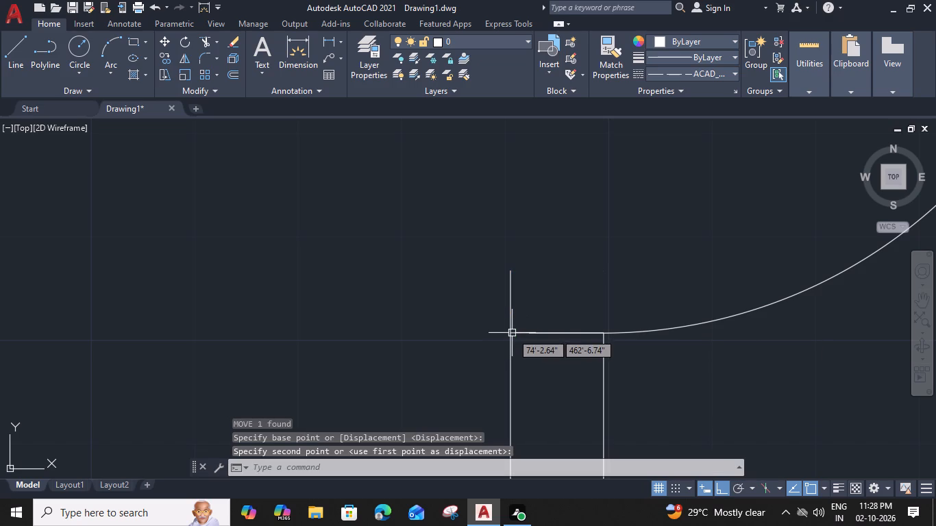
{"action": "type", "text": "TR"}
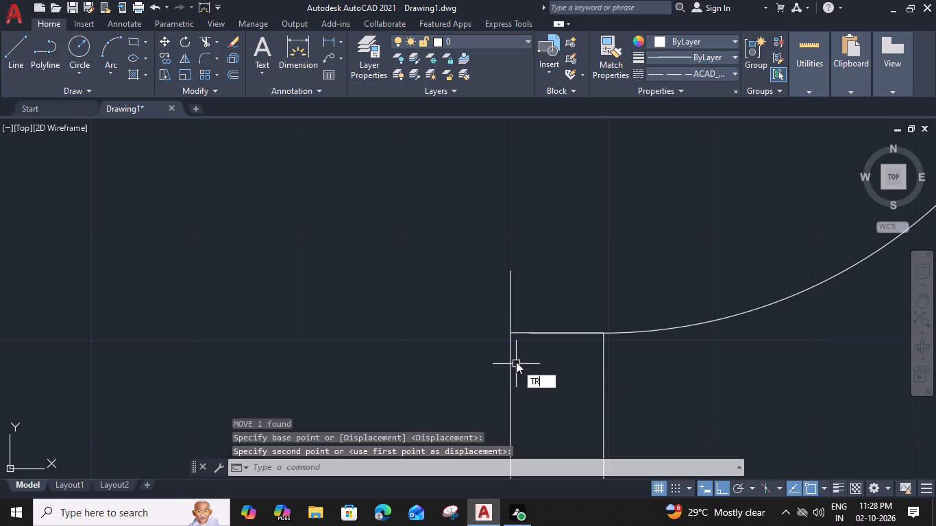
{"action": "key", "text": "space"}
{"action": "left_click", "coordinate": [509, 305]}
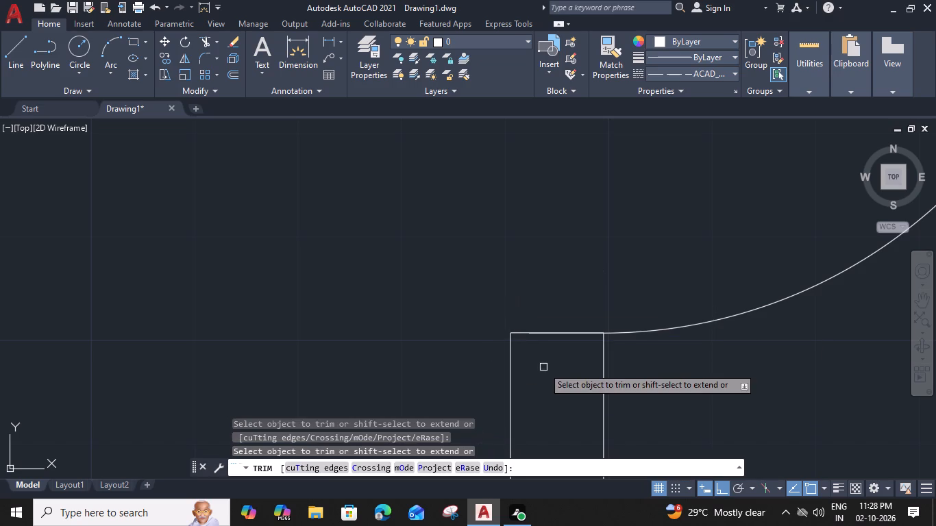
{"action": "key", "text": "Escape"}
Fillet the stub wall's staircase-side face with its end line at zero radius to close the corner.
{"action": "middle_click_drag", "start_coordinate": [613, 348], "coordinate": [587, 306]}
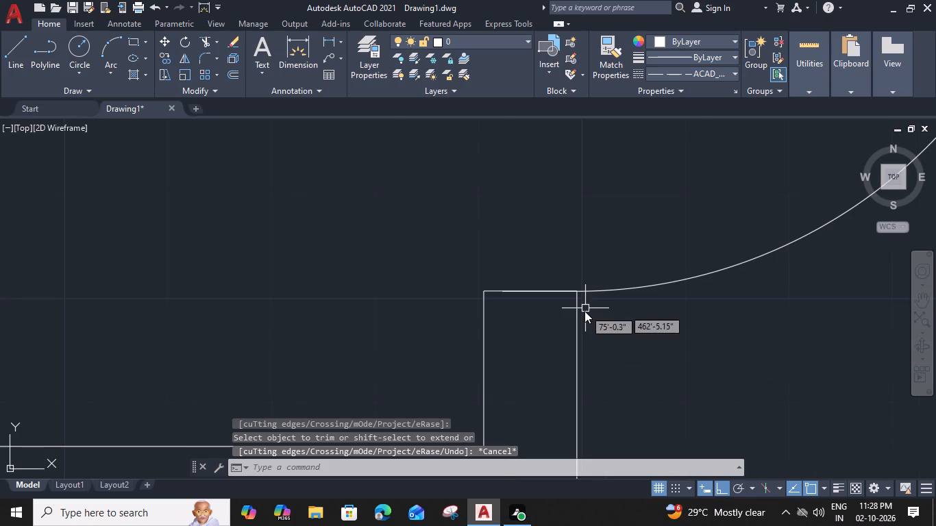
{"action": "key", "text": "f"}
{"action": "key", "text": "space"}
{"action": "scroll", "coordinate": [584, 313], "scroll_direction": "up", "scroll_amount": 4}
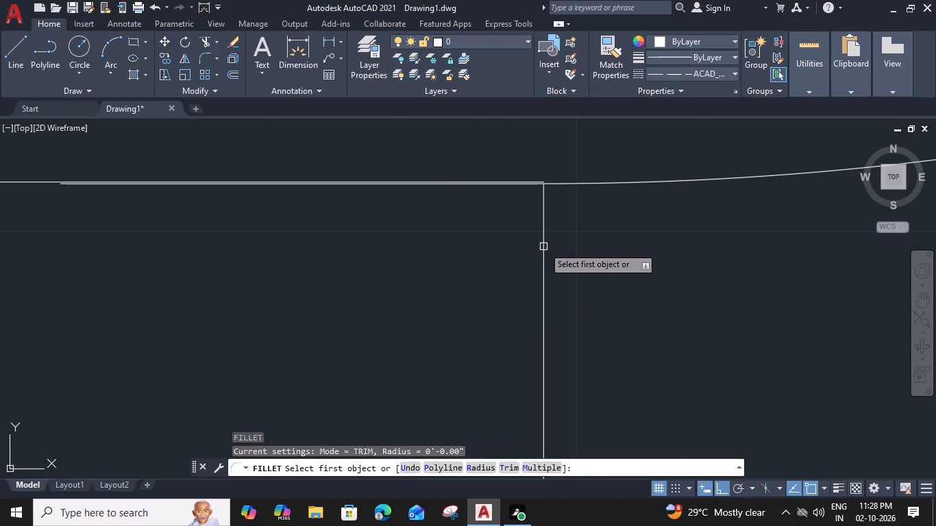
{"action": "left_click", "coordinate": [543, 247]}
{"action": "middle_click_drag", "start_coordinate": [547, 238], "coordinate": [541, 364]}
{"action": "scroll", "coordinate": [521, 292], "scroll_direction": "up", "scroll_amount": 4}
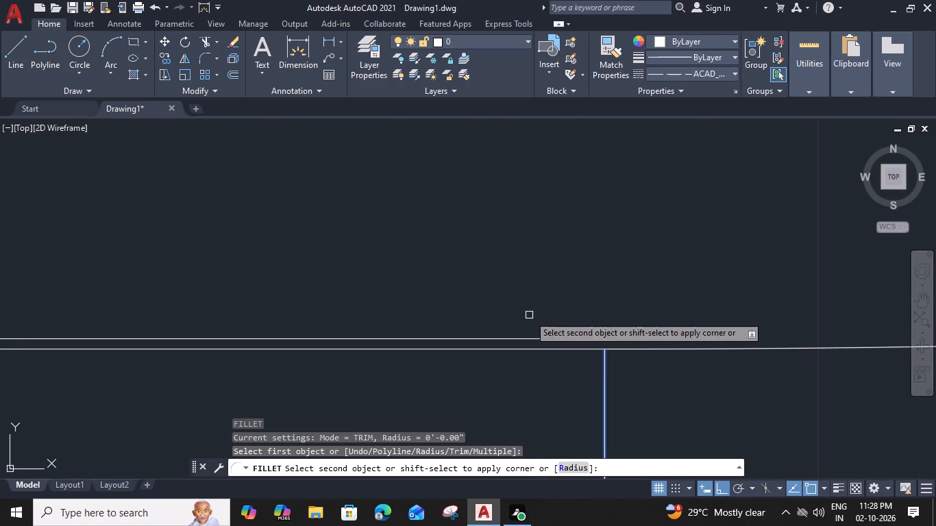
{"action": "left_click", "coordinate": [571, 338]}
{"action": "key", "text": "Escape"}
Examine how the door's lower end lines up with the stub wall's end line.
{"action": "left_click", "coordinate": [574, 350]}
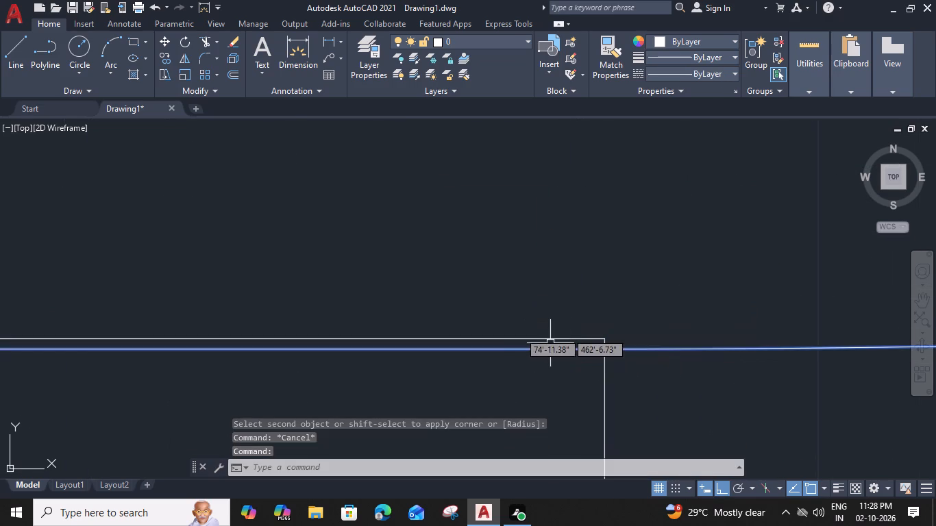
{"action": "scroll", "coordinate": [514, 327], "scroll_direction": "down", "scroll_amount": 2}
{"action": "middle_click_drag", "start_coordinate": [496, 317], "coordinate": [750, 275]}
{"action": "scroll", "coordinate": [459, 283], "scroll_direction": "down", "scroll_amount": 1}
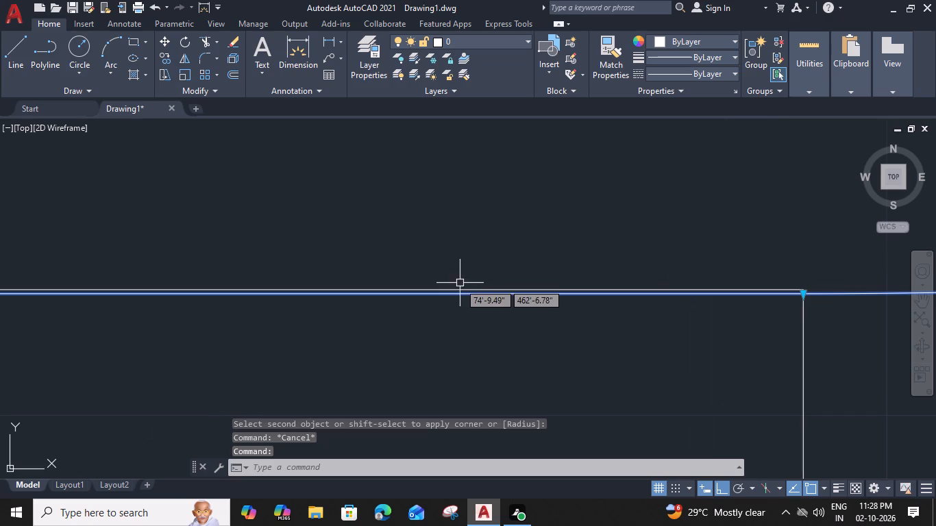
{"action": "middle_click_drag", "start_coordinate": [405, 281], "coordinate": [591, 314]}
{"action": "key", "text": "Escape"}
{"action": "scroll", "coordinate": [290, 302], "scroll_direction": "down", "scroll_amount": 2}
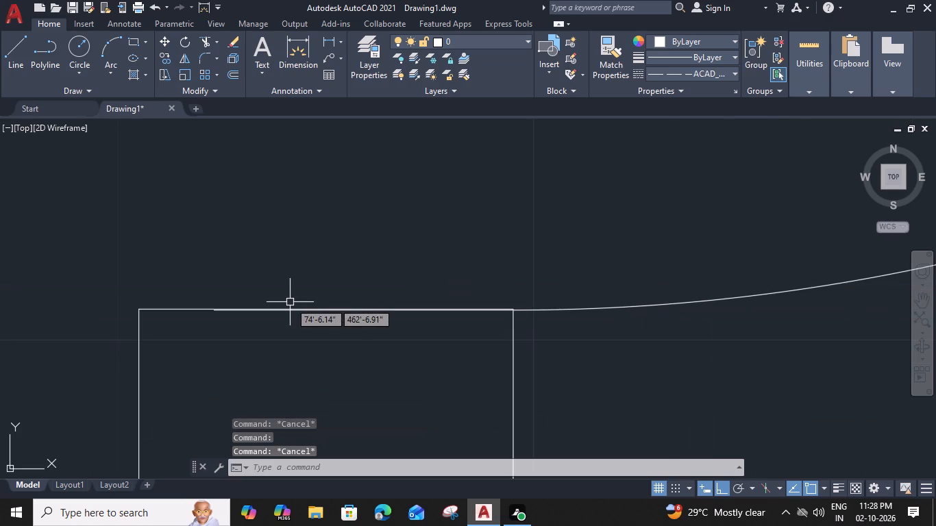
{"action": "middle_click_drag", "start_coordinate": [312, 320], "coordinate": [433, 310]}
{"action": "scroll", "coordinate": [310, 286], "scroll_direction": "up", "scroll_amount": 3}
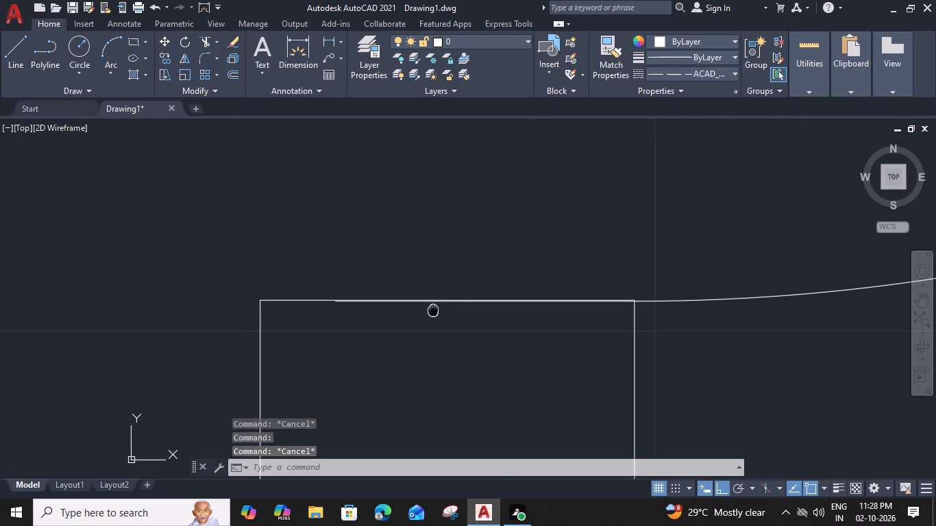
Move the stub wall's end line down so it aligns with the door's lower end.
{"action": "left_click", "coordinate": [316, 322]}
{"action": "type", "text": "M"}
{"action": "key", "text": "space"}
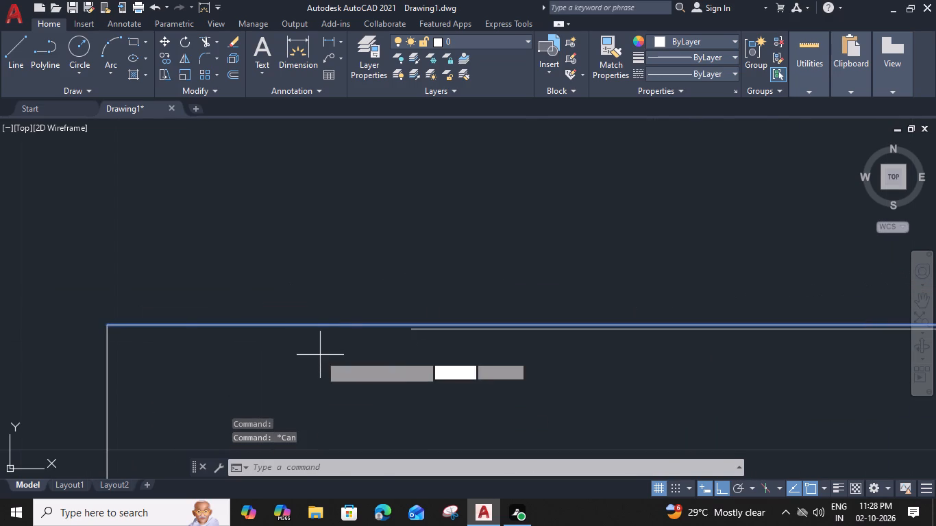
{"action": "scroll", "coordinate": [400, 327], "scroll_direction": "up", "scroll_amount": 3}
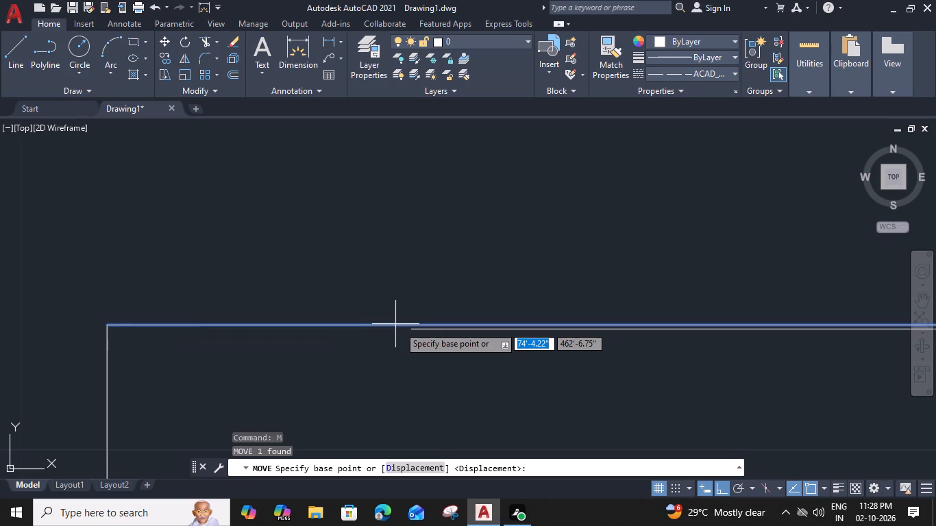
{"action": "left_click", "coordinate": [452, 318]}
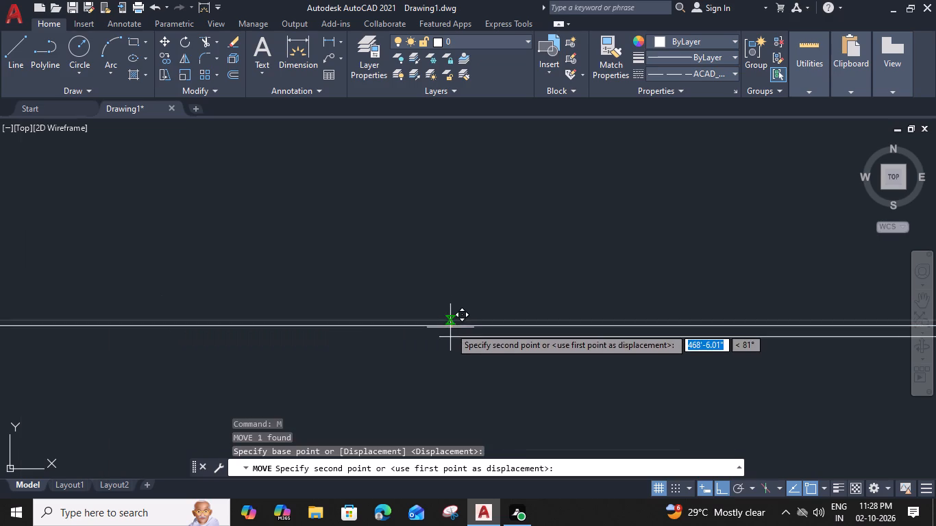
{"action": "left_click", "coordinate": [450, 336]}
{"action": "scroll", "coordinate": [450, 336], "scroll_direction": "down", "scroll_amount": 4}
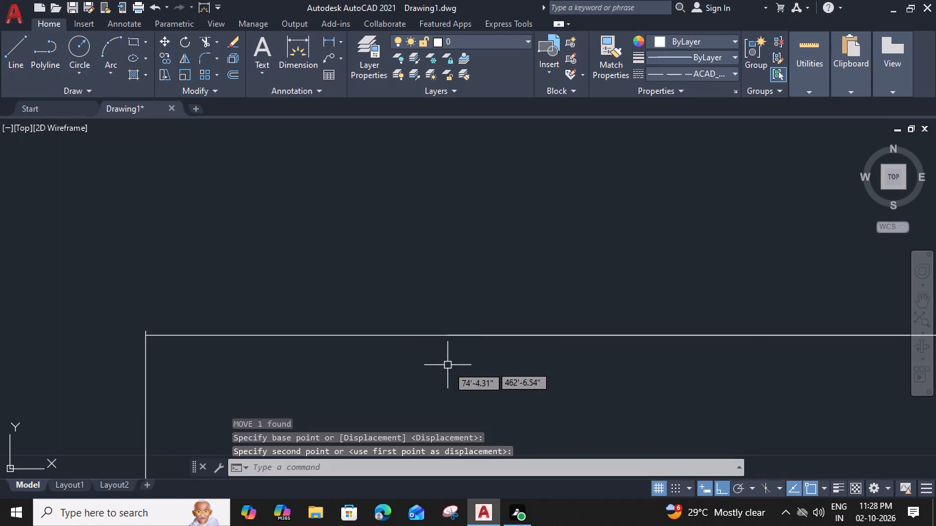
Trim both stub wall faces where they project past the moved end line.
{"action": "key", "text": "t"}
{"action": "key", "text": "r"}
{"action": "key", "text": "space"}
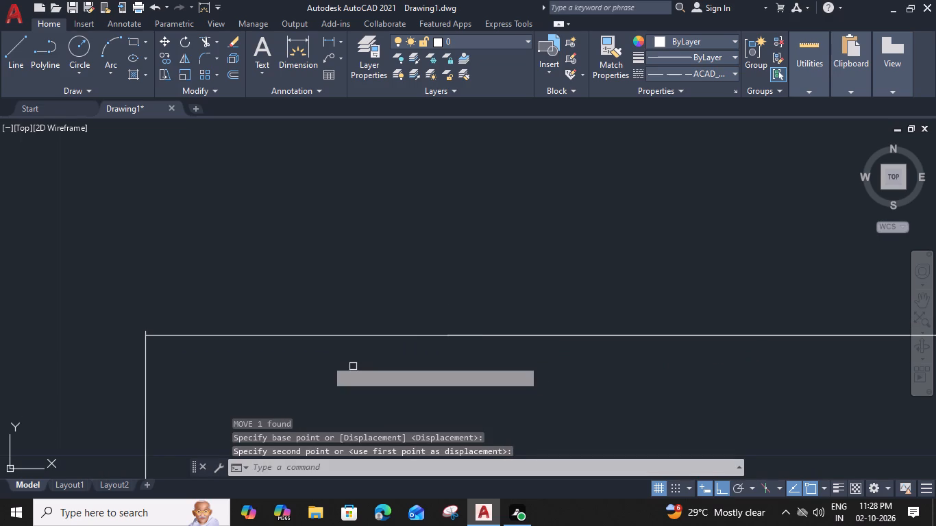
{"action": "left_click", "coordinate": [147, 327]}
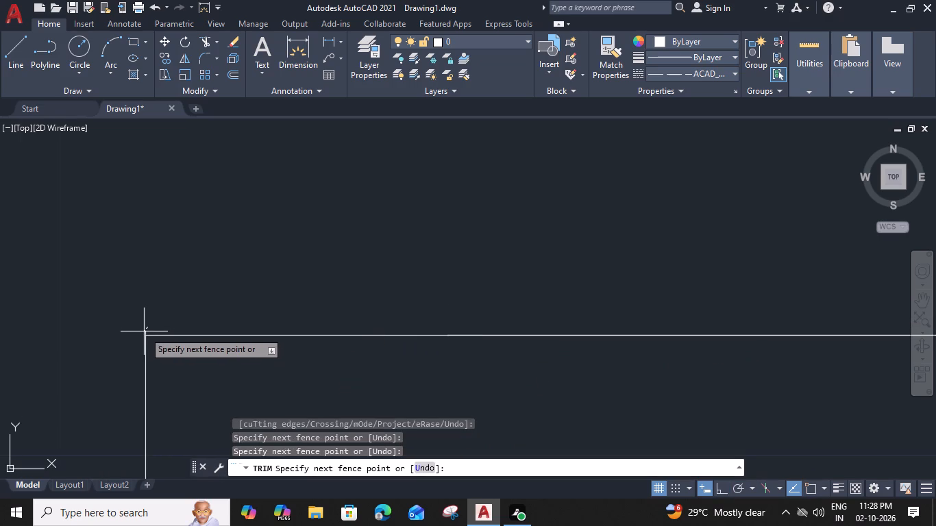
{"action": "left_click", "coordinate": [146, 334]}
{"action": "scroll", "coordinate": [148, 329], "scroll_direction": "up", "scroll_amount": 2}
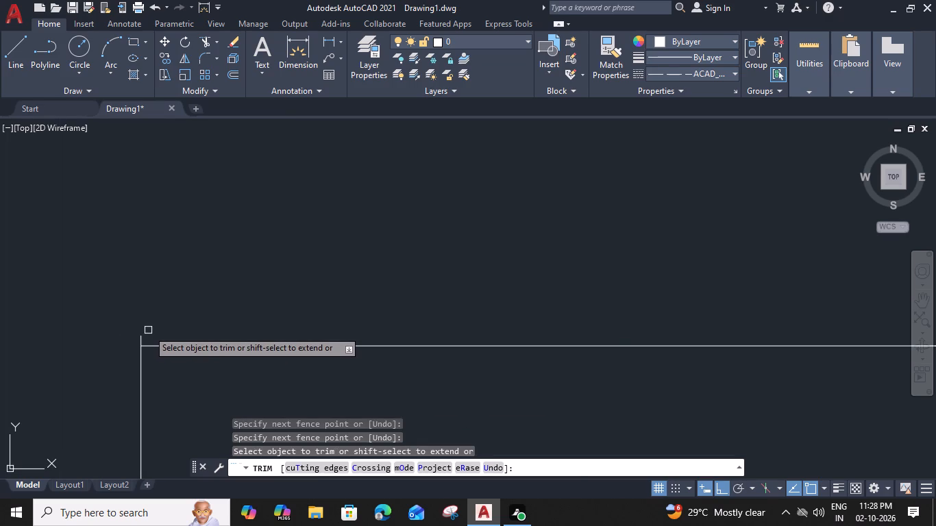
{"action": "left_click", "coordinate": [143, 337]}
{"action": "scroll", "coordinate": [144, 338], "scroll_direction": "down", "scroll_amount": 3}
{"action": "middle_click_drag", "start_coordinate": [399, 364], "coordinate": [0, 298]}
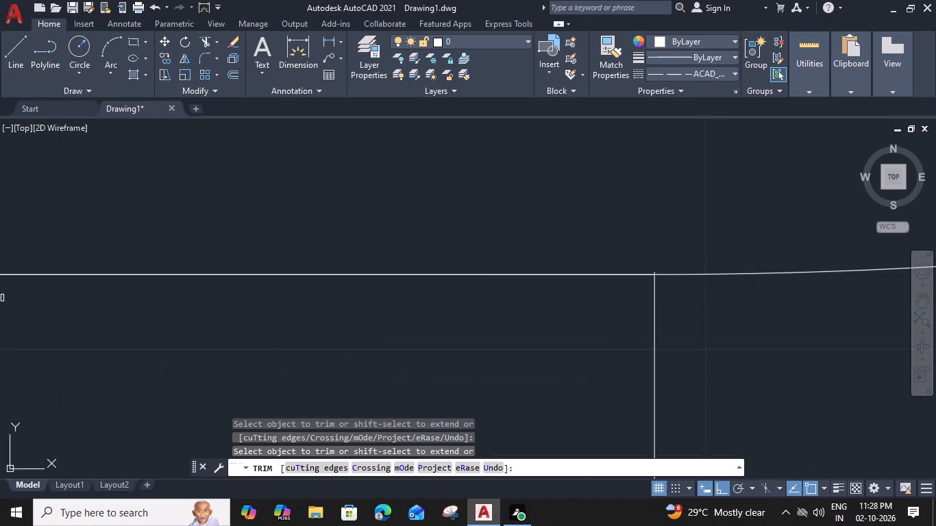
{"action": "scroll", "coordinate": [50, 317], "scroll_direction": "down", "scroll_amount": 3}
{"action": "scroll", "coordinate": [225, 291], "scroll_direction": "up", "scroll_amount": 4}
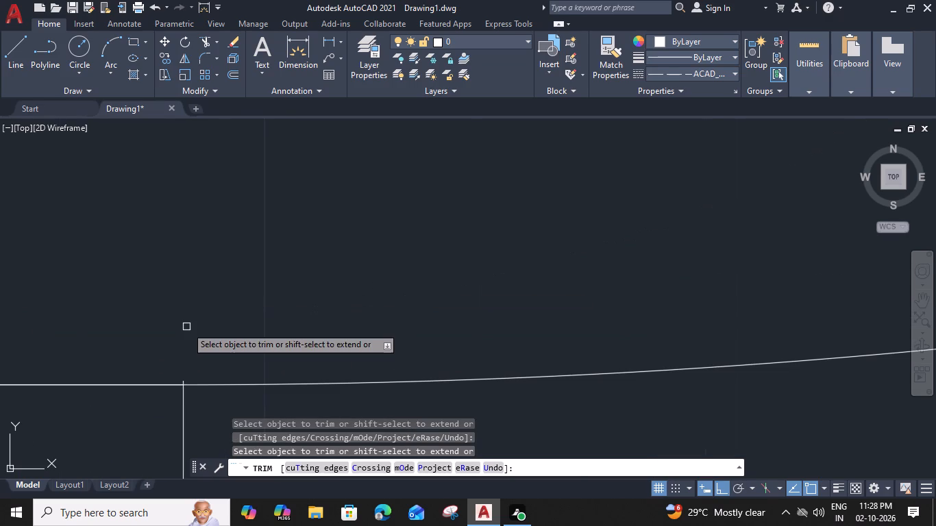
{"action": "left_click", "coordinate": [184, 379]}
{"action": "key", "text": "Escape"}
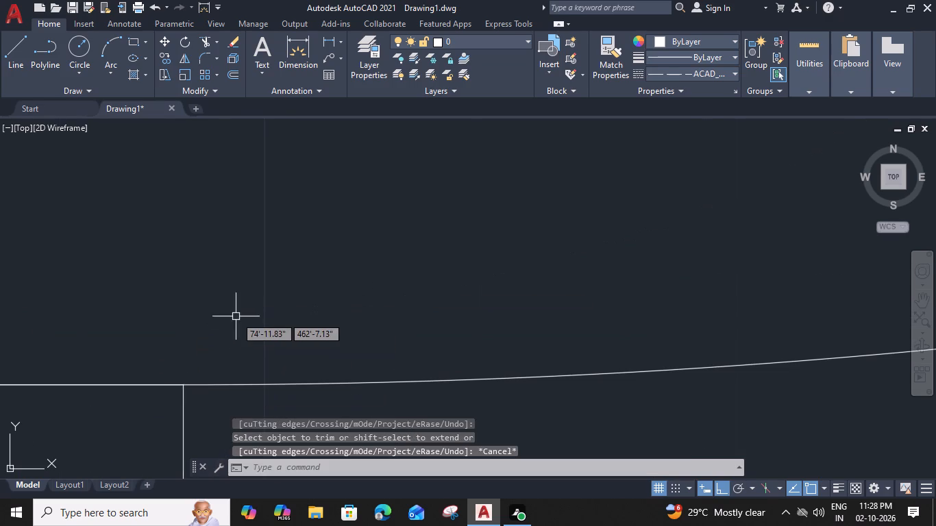
Trim away the upper stair flight's first tread line, nearest the new lobby door.
{"action": "scroll", "coordinate": [236, 316], "scroll_direction": "down", "scroll_amount": 12}
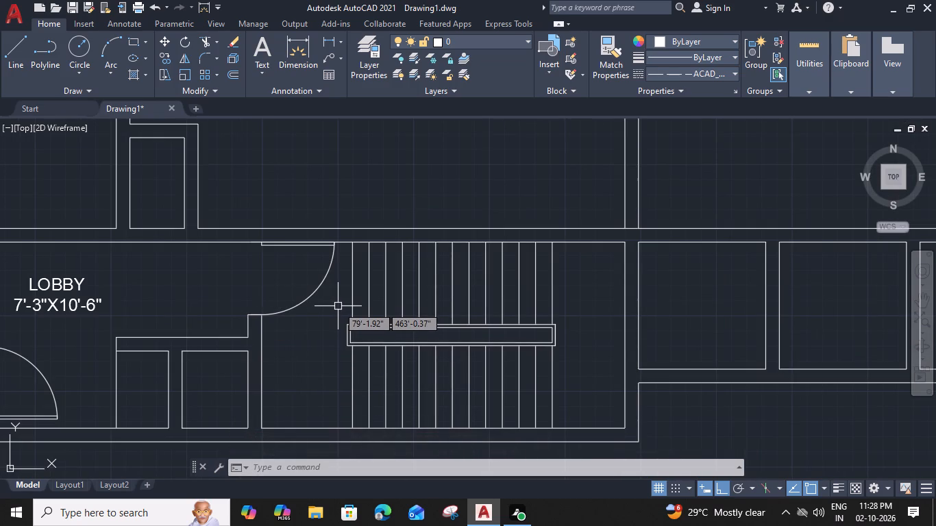
{"action": "type", "text": "TR"}
{"action": "key", "text": "space"}
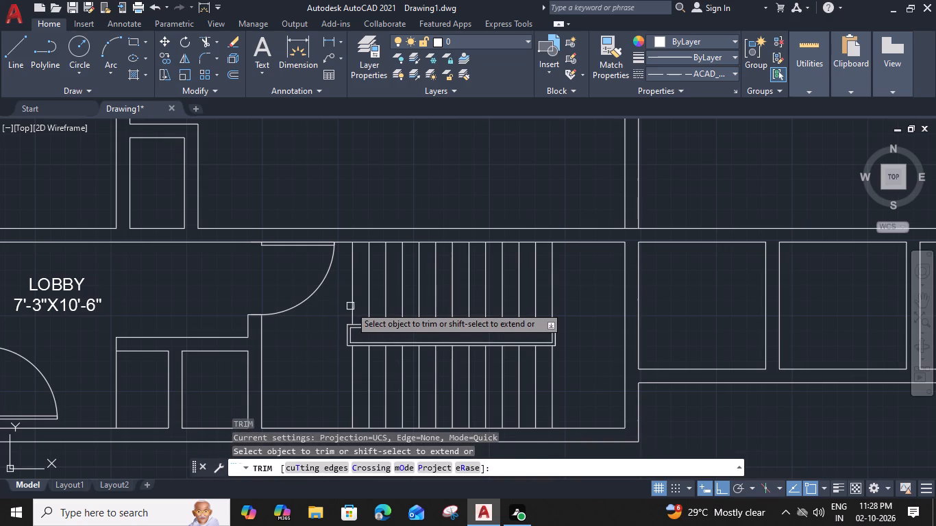
{"action": "left_click", "coordinate": [350, 305]}
{"action": "key", "text": "Escape"}
{"action": "scroll", "coordinate": [350, 305], "scroll_direction": "down", "scroll_amount": 2}
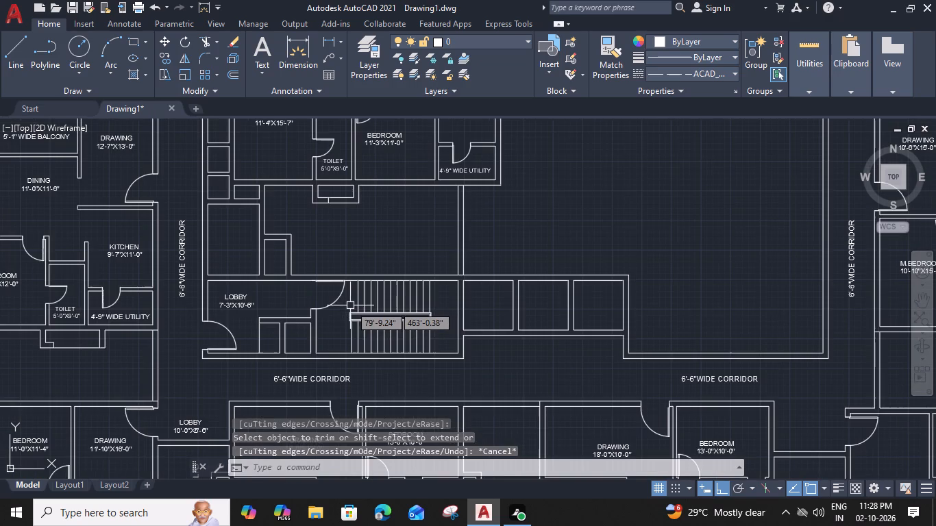
Copy the KITCHEN label across the 6'-6" wide corridor into the unlabelled room above the 7'-3"X10'-6" lobby.
{"action": "middle_click_drag", "start_coordinate": [350, 305], "coordinate": [376, 305]}
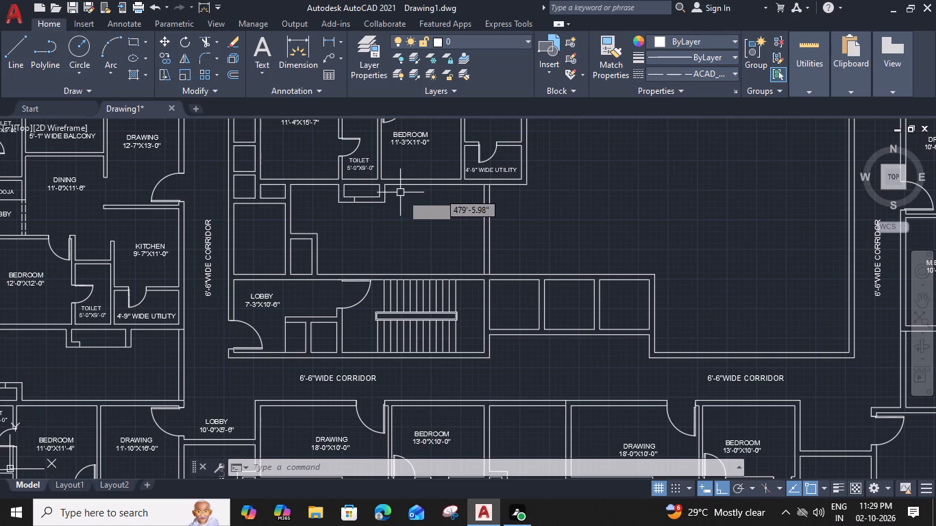
{"action": "middle_click_drag", "start_coordinate": [508, 319], "coordinate": [759, 307]}
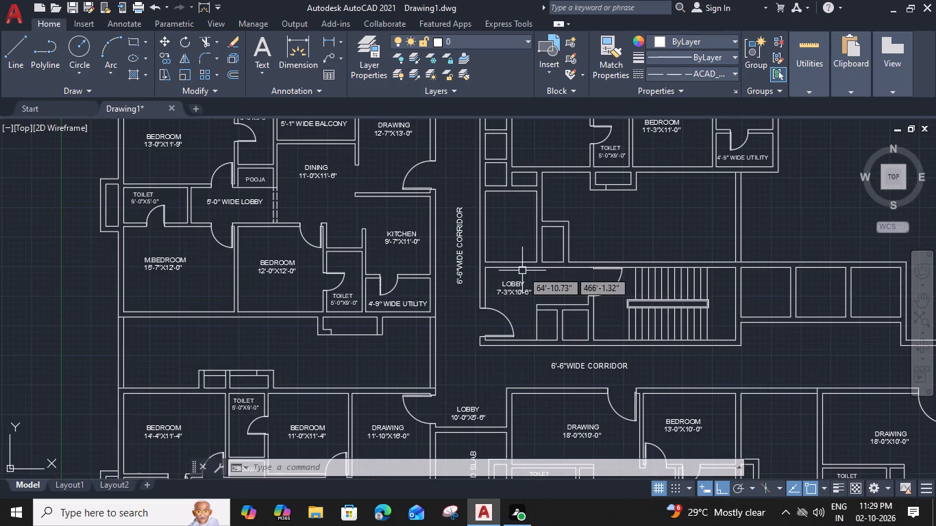
{"action": "left_click", "coordinate": [399, 242]}
{"action": "type", "text": "CO"}
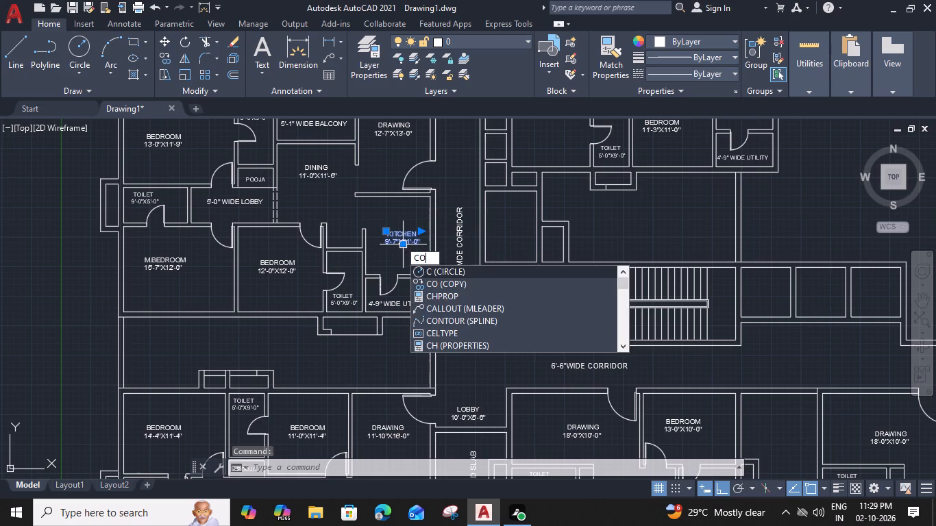
{"action": "key", "text": "space"}
{"action": "scroll", "coordinate": [428, 229], "scroll_direction": "up", "scroll_amount": 1}
{"action": "left_click", "coordinate": [428, 239]}
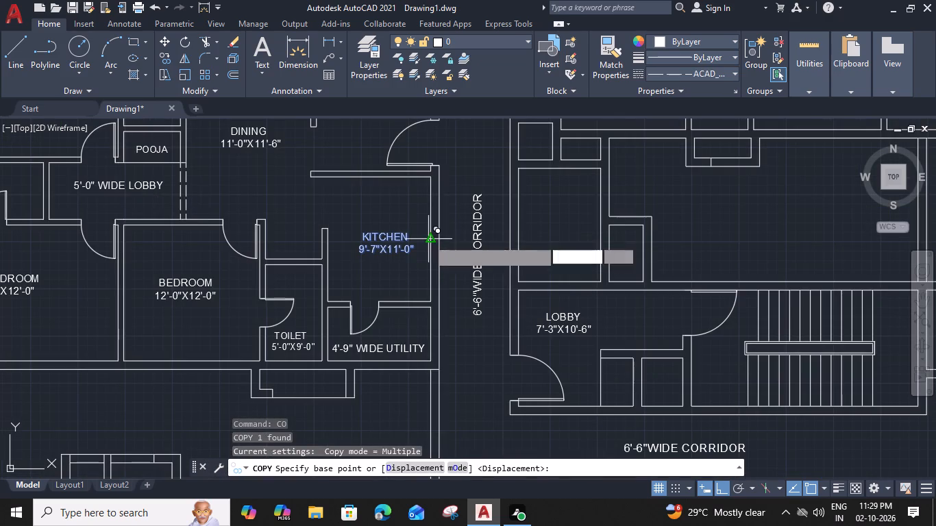
{"action": "left_click", "coordinate": [600, 227]}
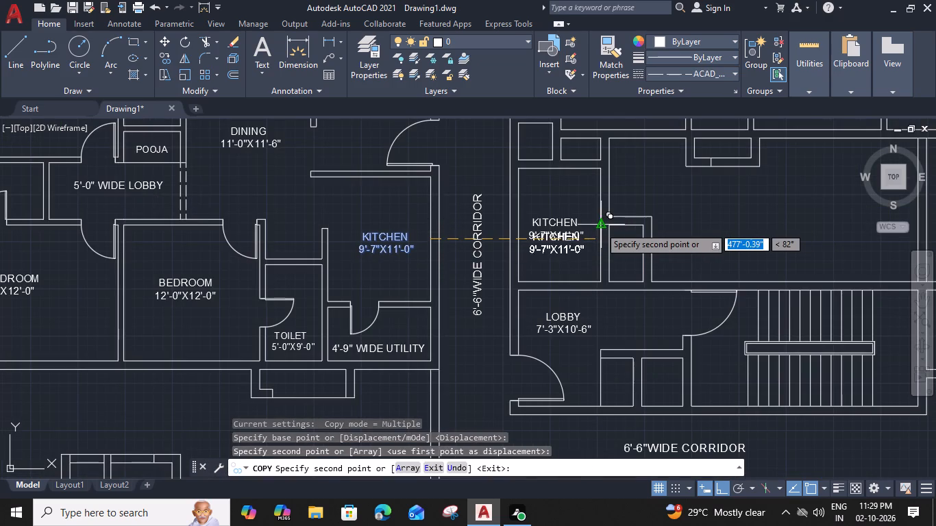
{"action": "key", "text": "Escape"}
Change the copied label's name to FIRE MAN'S, widening its text frame to fit one line and removing the leading space.
{"action": "double_click", "coordinate": [580, 232]}
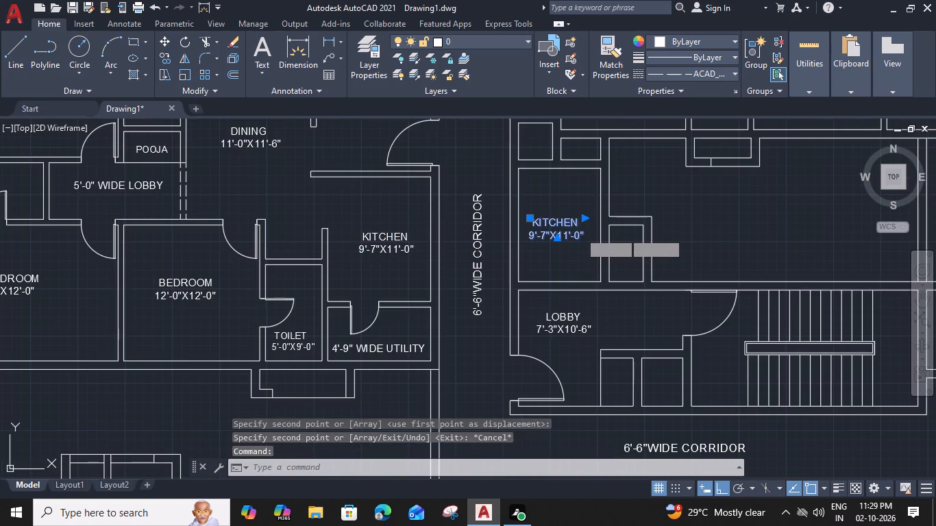
{"action": "scroll", "coordinate": [580, 233], "scroll_direction": "up", "scroll_amount": 3}
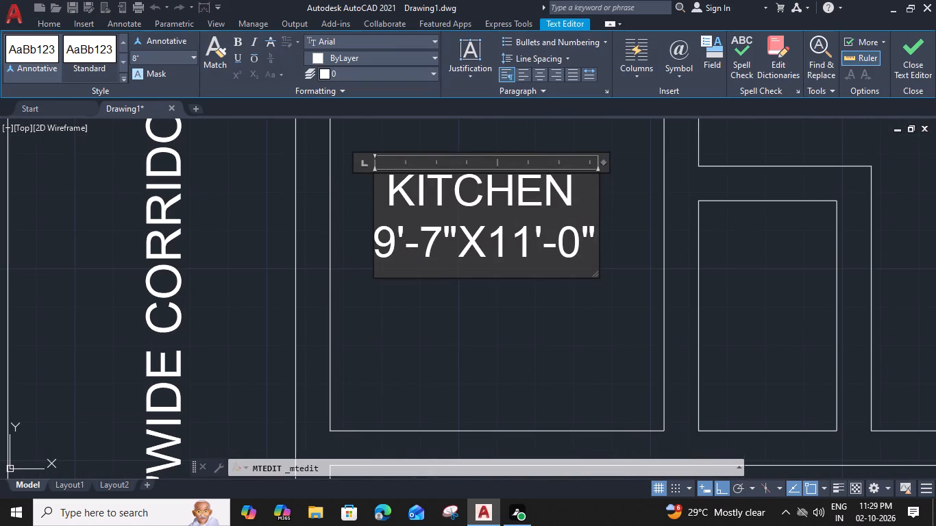
{"action": "left_click_drag", "start_coordinate": [589, 199], "coordinate": [390, 210]}
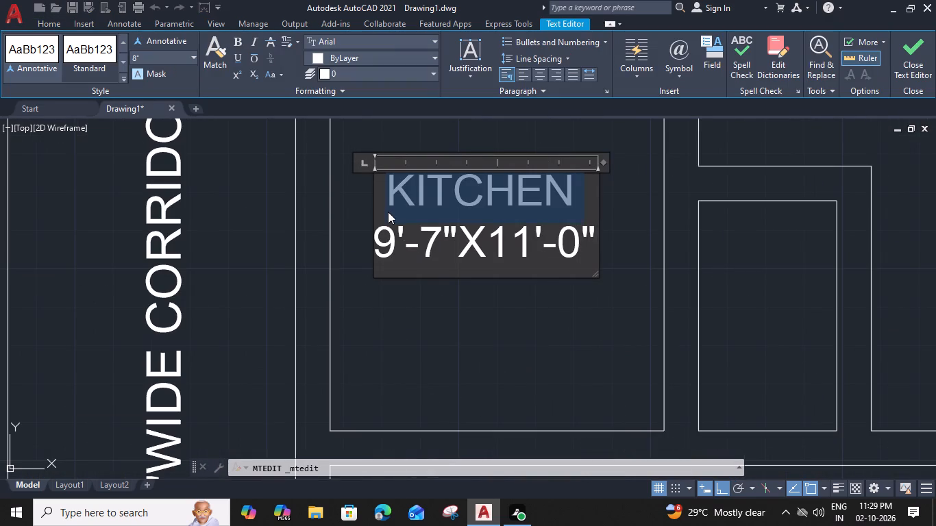
{"action": "type", "text": "FI"}
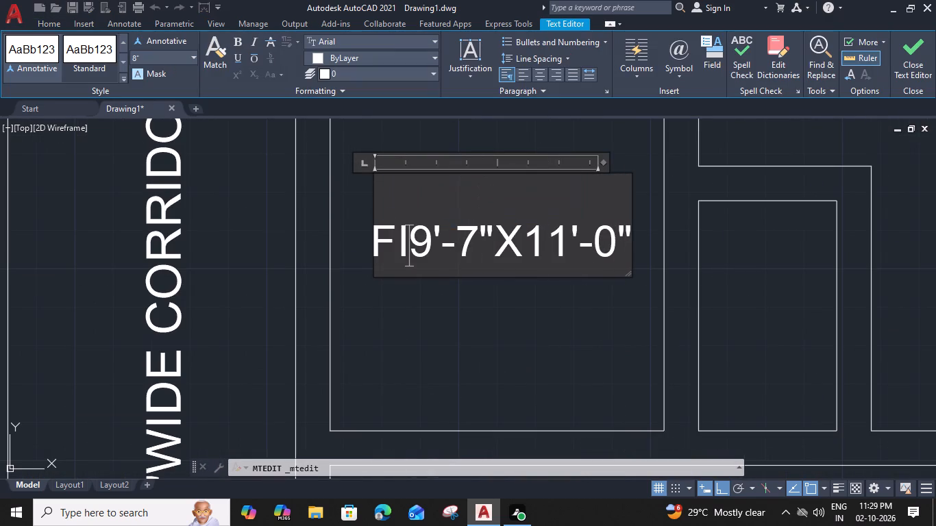
{"action": "type", "text": "RE"}
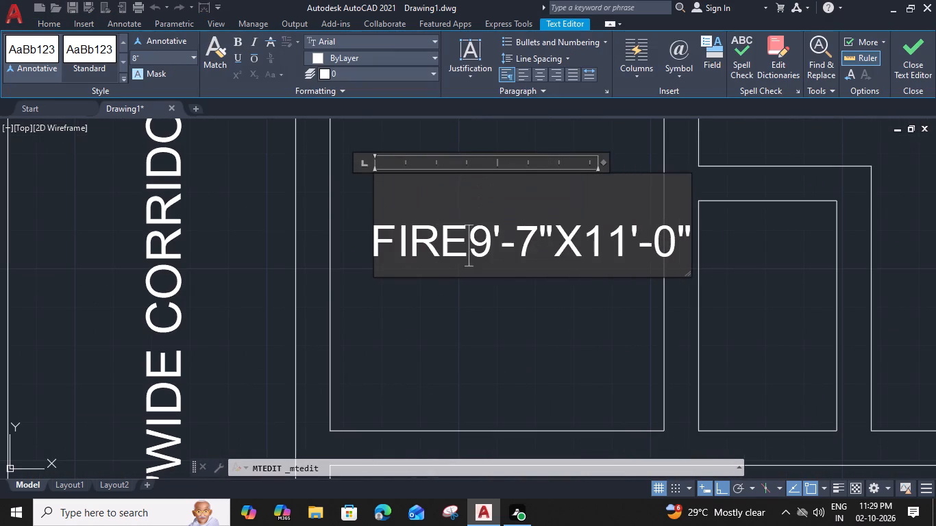
{"action": "key", "text": "space"}
{"action": "type", "text": "MA"}
{"action": "key", "text": "n"}
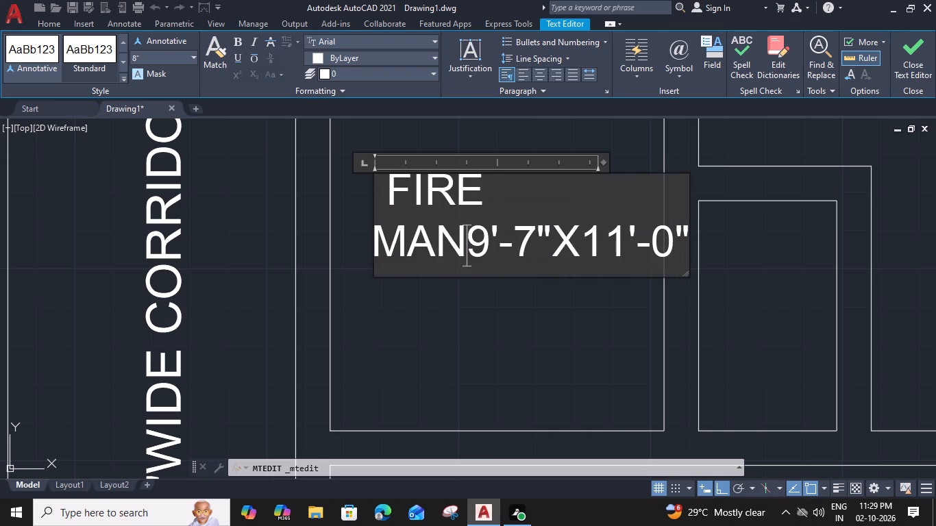
{"action": "key", "text": "apostrophe"}
{"action": "type", "text": "S"}
{"action": "key", "text": "space"}
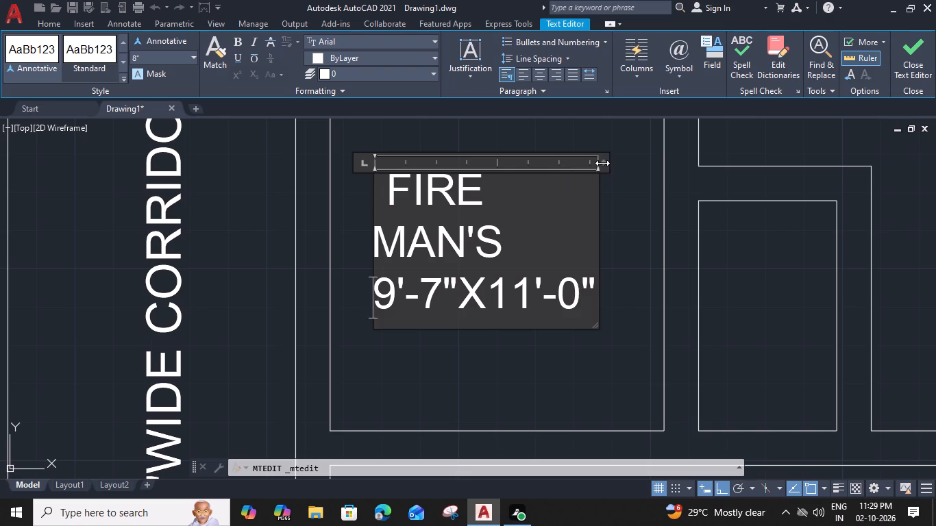
{"action": "left_click_drag", "start_coordinate": [602, 163], "coordinate": [654, 171]}
{"action": "scroll", "coordinate": [579, 279], "scroll_direction": "down", "scroll_amount": 1}
{"action": "middle_click_drag", "start_coordinate": [576, 278], "coordinate": [490, 325]}
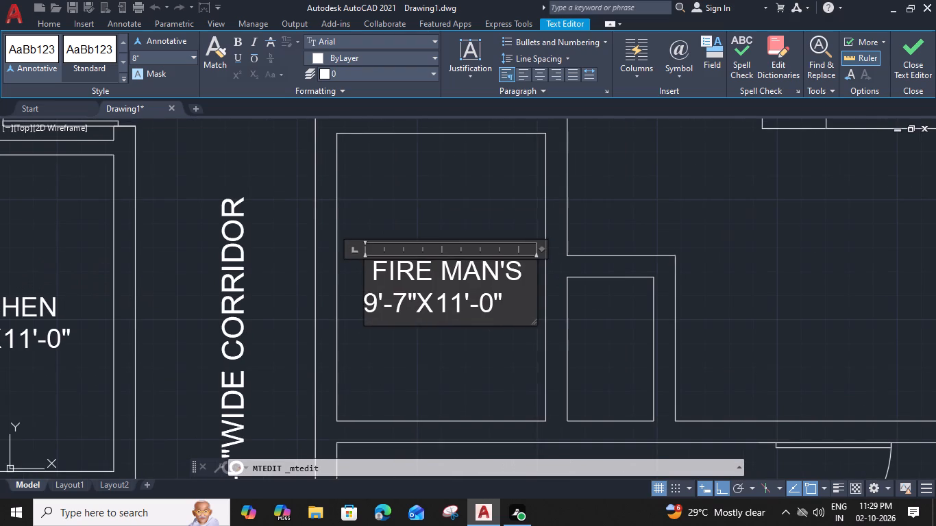
{"action": "left_click", "coordinate": [371, 265]}
{"action": "key", "text": "BackSpace"}
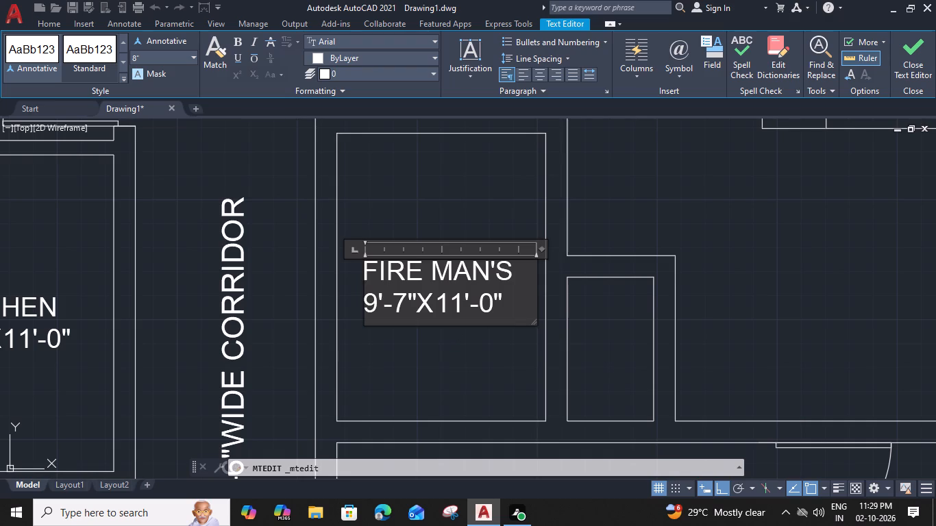
Set the FIRE MAN'S label's size to 7'-3"X10'-0" and narrow its text frame to about 5'-6".
{"action": "left_click_drag", "start_coordinate": [378, 303], "coordinate": [369, 305]}
{"action": "key", "text": "7"}
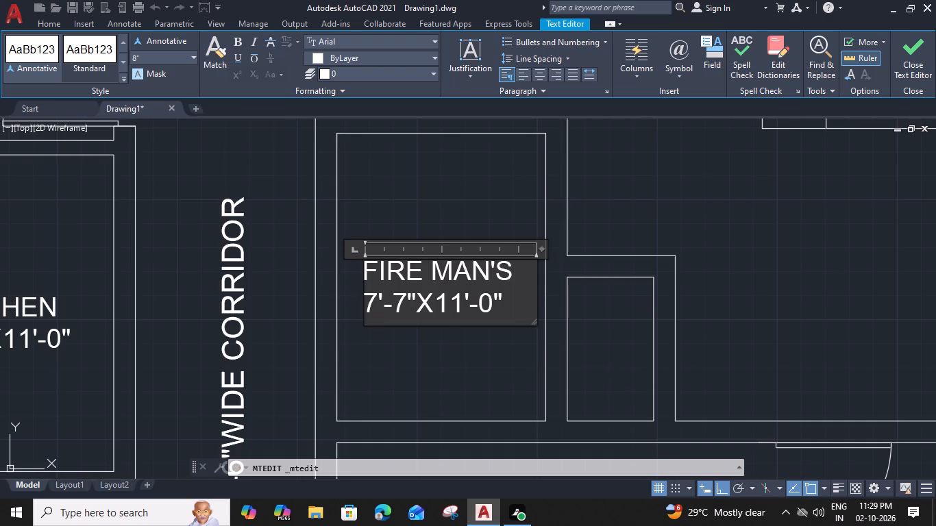
{"action": "left_click_drag", "start_coordinate": [404, 311], "coordinate": [396, 310]}
{"action": "key", "text": "3"}
{"action": "left_click", "coordinate": [459, 308]}
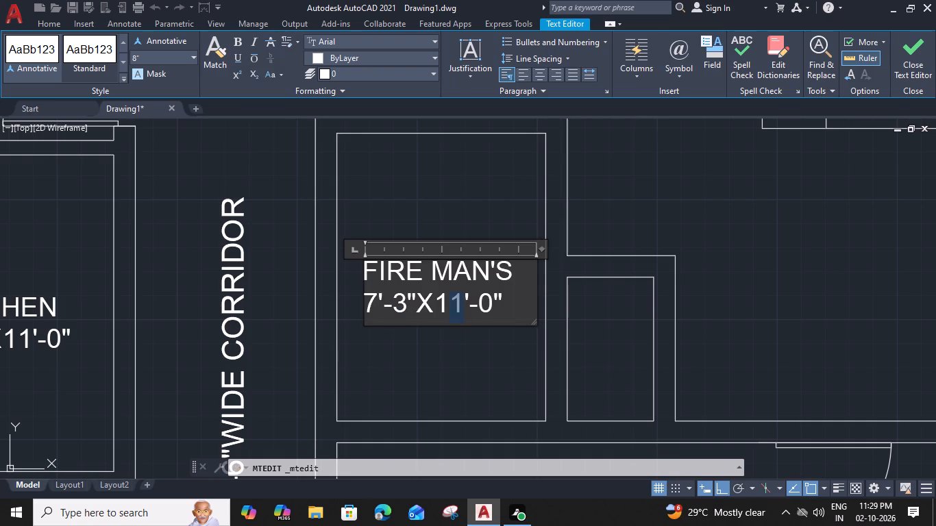
{"action": "key", "text": "0"}
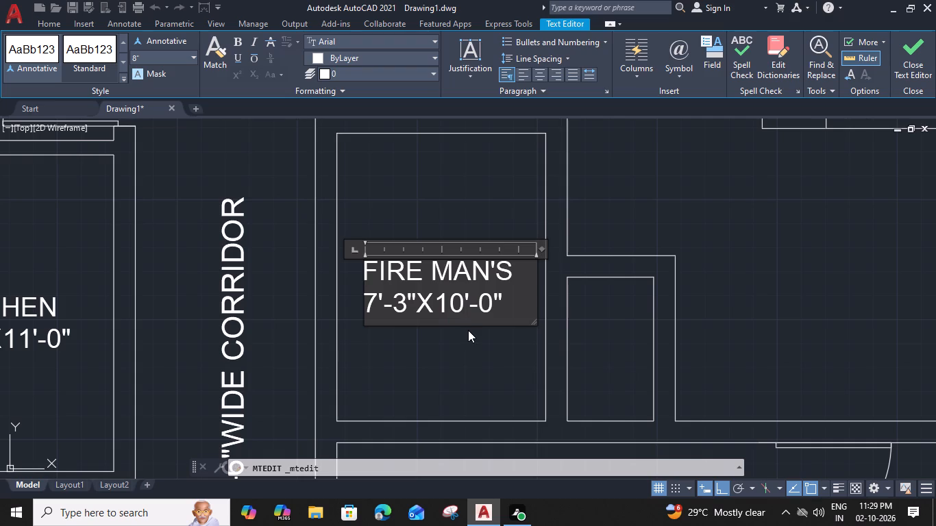
{"action": "left_click_drag", "start_coordinate": [541, 249], "coordinate": [519, 244]}
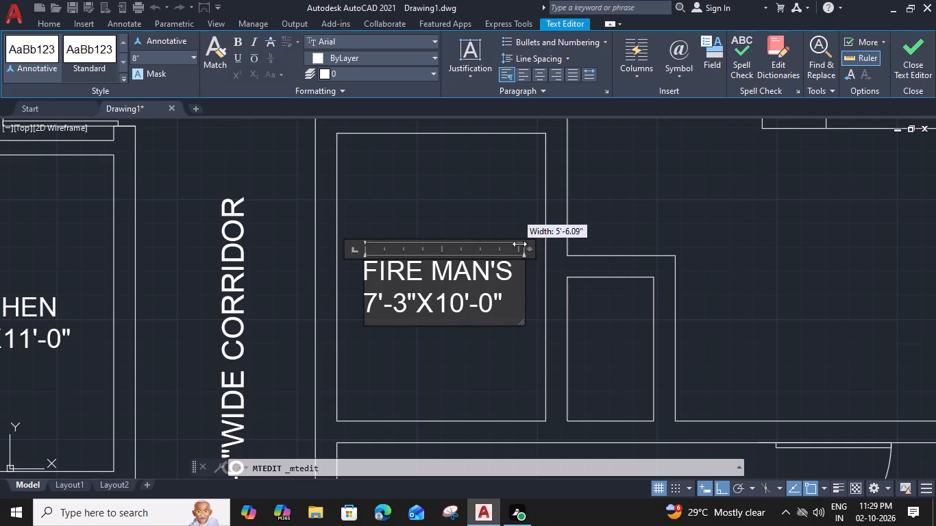
{"action": "left_click_drag", "start_coordinate": [519, 244], "coordinate": [519, 244]}
{"action": "left_click", "coordinate": [461, 349]}
Draw two crossing dashed diagonals, corner to corner, in the small shaft beside the FIRE MAN'S room.
{"action": "scroll", "coordinate": [460, 340], "scroll_direction": "down", "scroll_amount": 2}
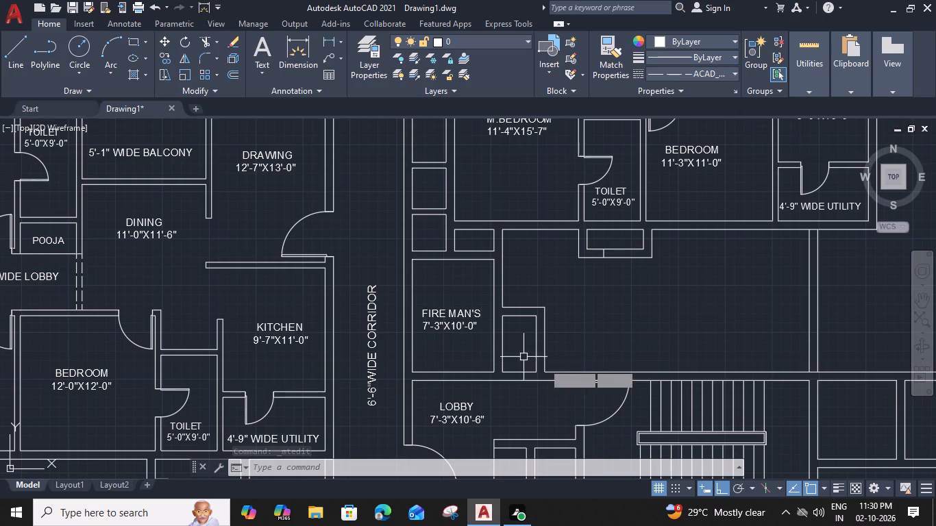
{"action": "type", "text": "L"}
{"action": "key", "text": "space"}
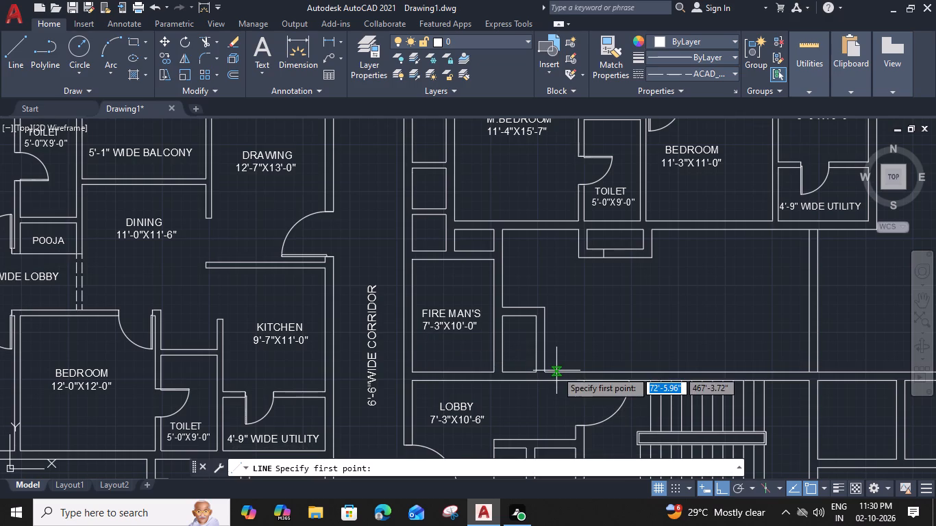
{"action": "scroll", "coordinate": [511, 366], "scroll_direction": "up", "scroll_amount": 3}
{"action": "left_click", "coordinate": [495, 384]}
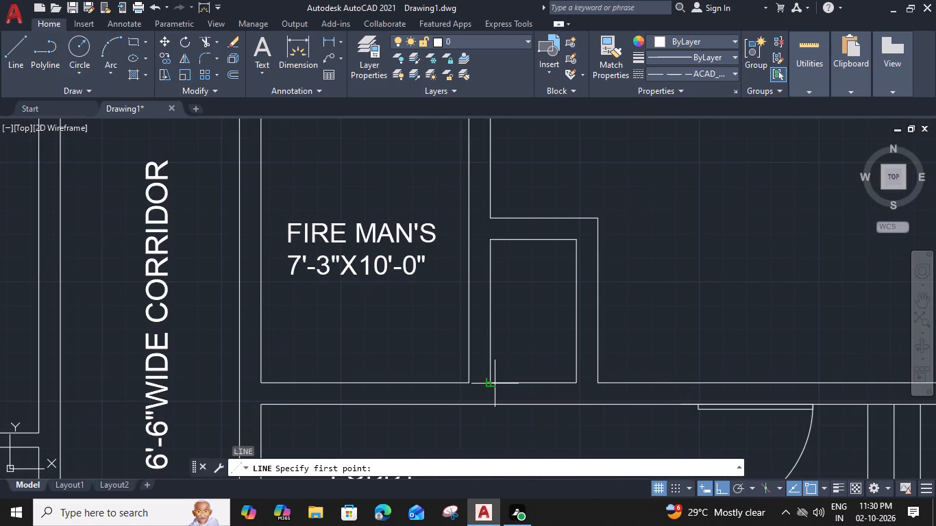
{"action": "left_click", "coordinate": [576, 242]}
{"action": "key", "text": "Escape"}
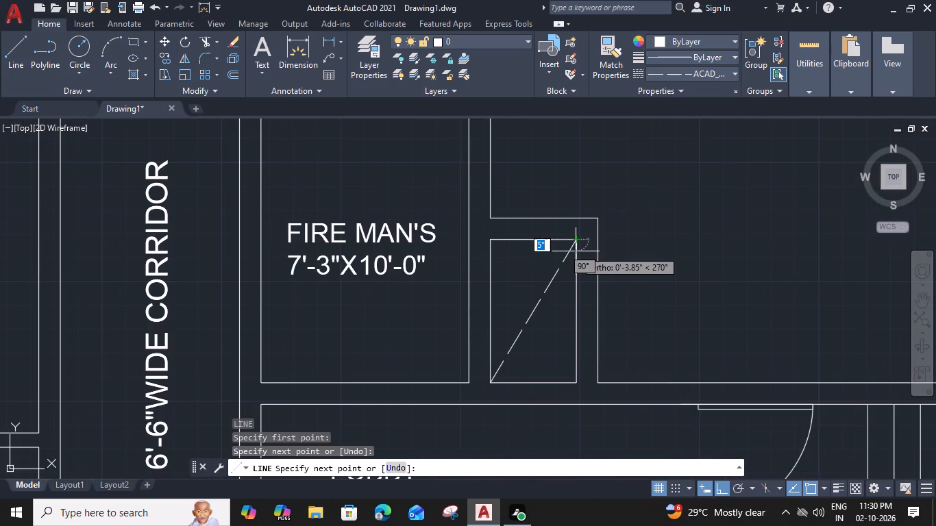
{"action": "key", "text": "space"}
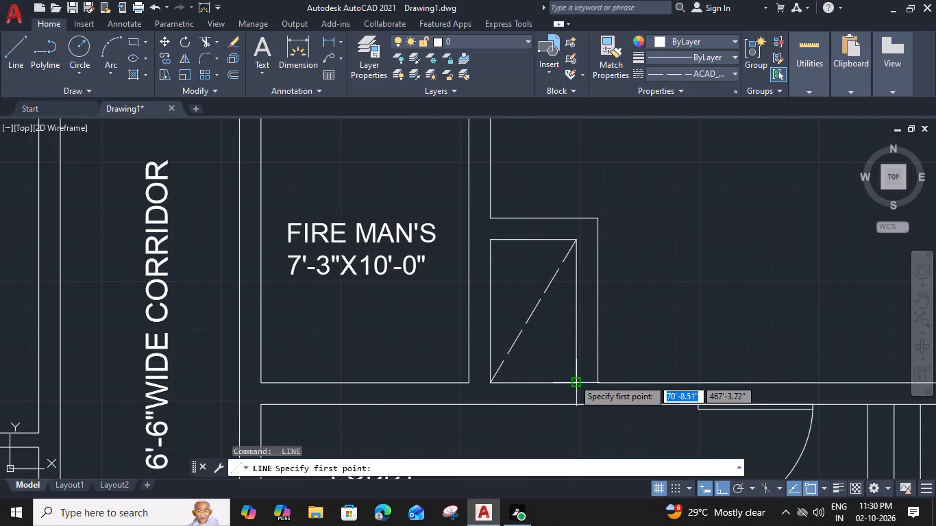
{"action": "left_click_drag", "start_coordinate": [574, 379], "coordinate": [569, 370]}
{"action": "left_click", "coordinate": [496, 239]}
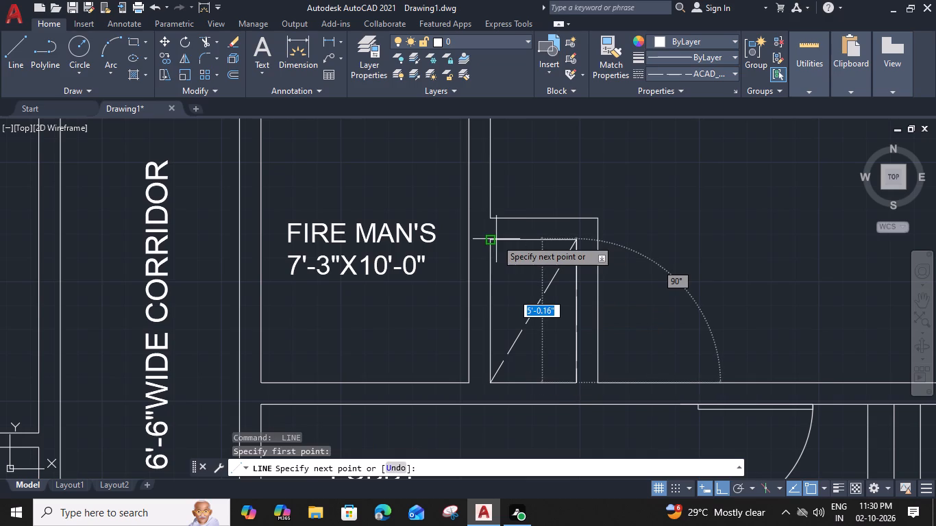
{"action": "key", "text": "Escape"}
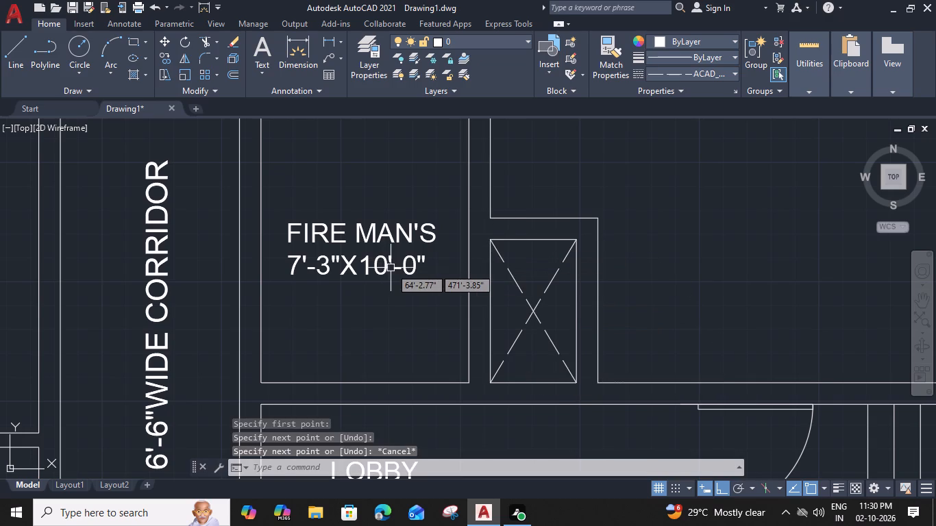
Draw two crossing dashed diagonals in the shaft below the 7'-3"X10'-6" lobby, nearest the staircase.
{"action": "middle_click_drag", "start_coordinate": [485, 295], "coordinate": [494, 66]}
{"action": "key", "text": "space"}
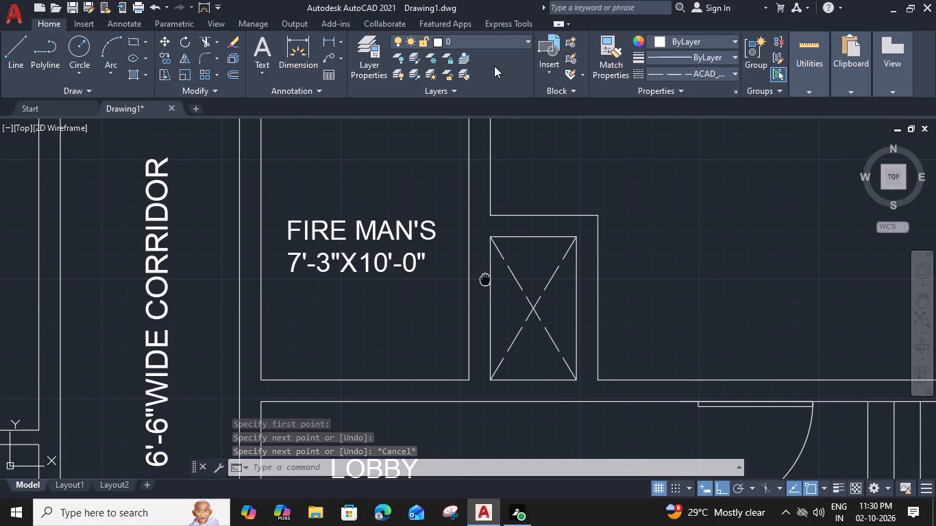
{"action": "left_click", "coordinate": [582, 349]}
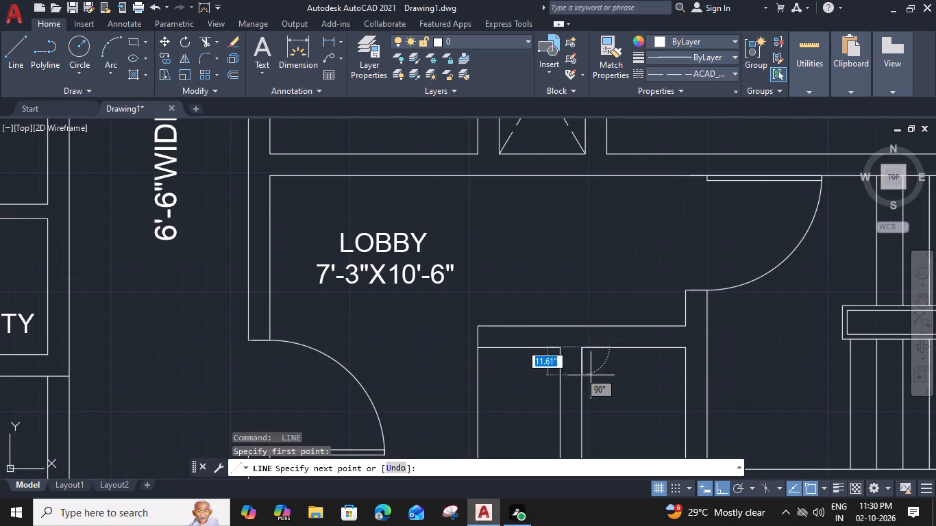
{"action": "middle_click_drag", "start_coordinate": [594, 380], "coordinate": [537, 223]}
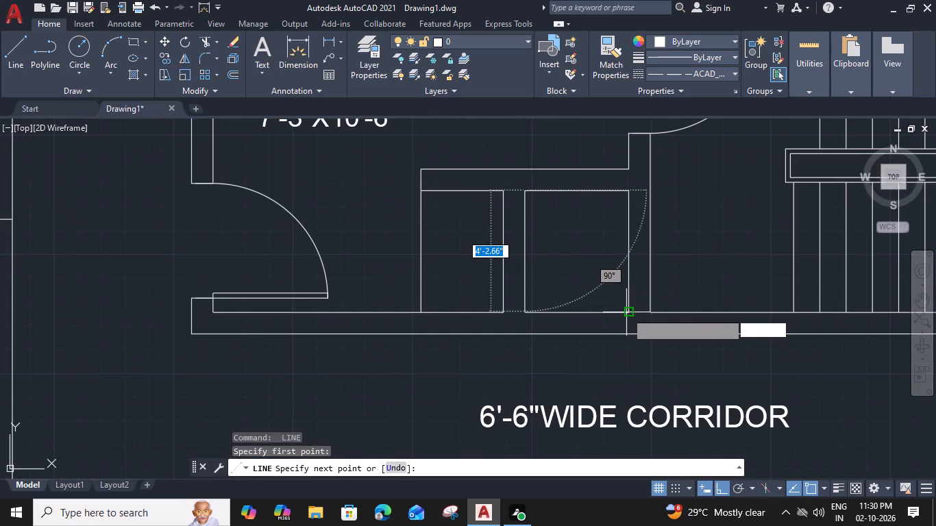
{"action": "left_click", "coordinate": [628, 313]}
{"action": "key", "text": "Escape"}
{"action": "key", "text": "space"}
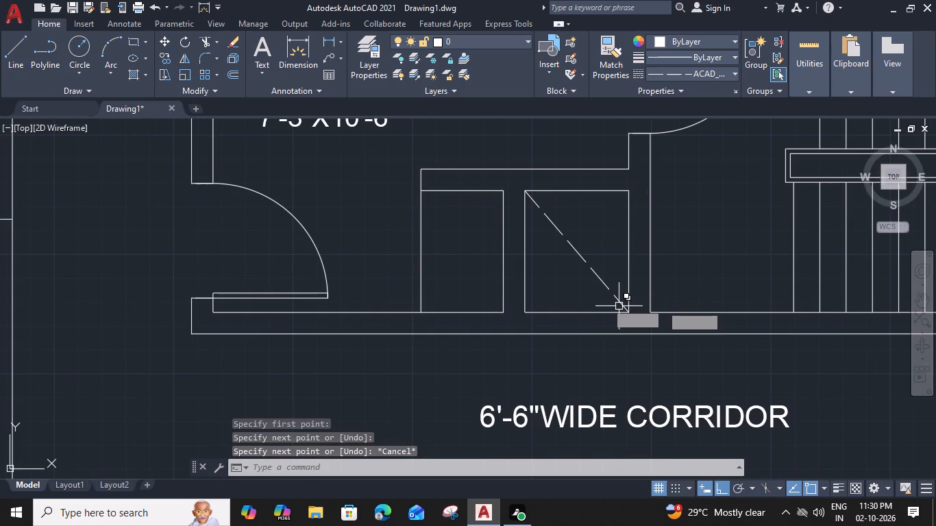
{"action": "left_click", "coordinate": [526, 314]}
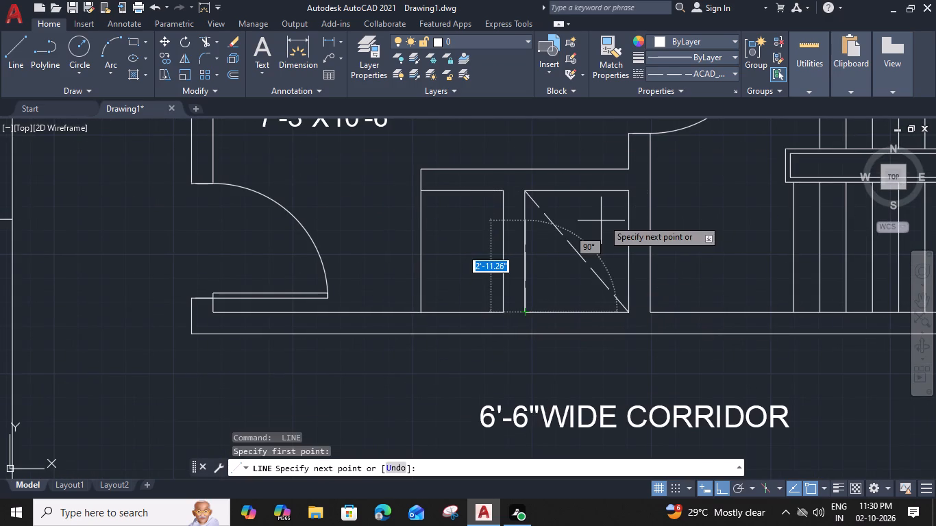
{"action": "left_click", "coordinate": [630, 188]}
{"action": "key", "text": "Escape"}
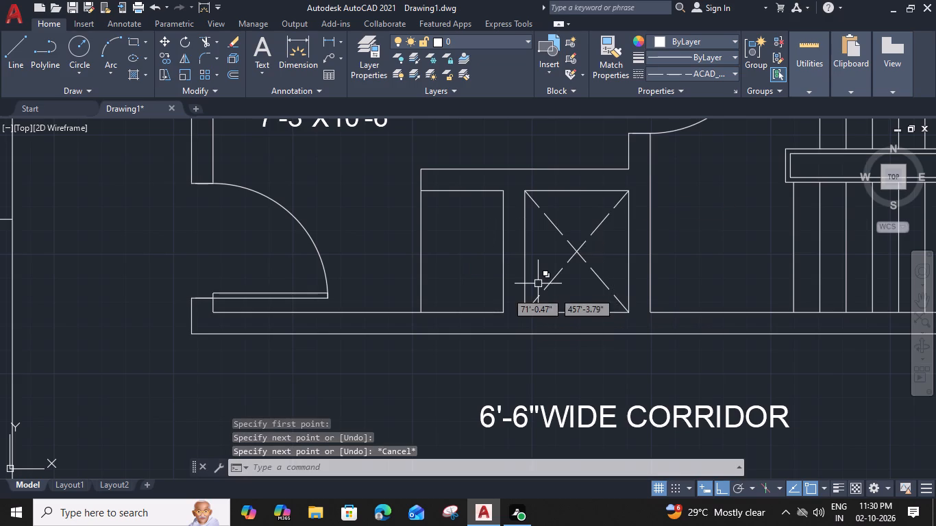
Offset the lobby-side line of the small duct beside the crossed shaft inward by 2" twice, making two parallel lines.
{"action": "middle_click_drag", "start_coordinate": [472, 283], "coordinate": [497, 317]}
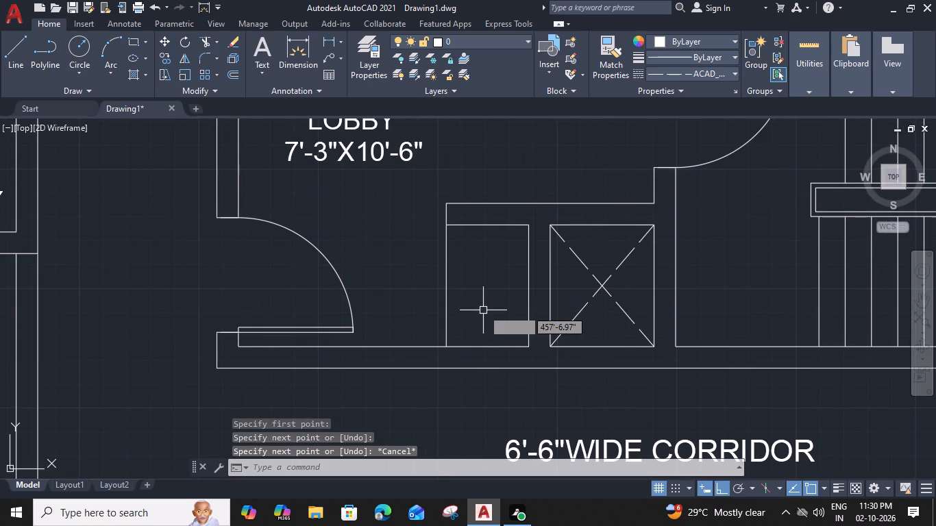
{"action": "left_click", "coordinate": [448, 290]}
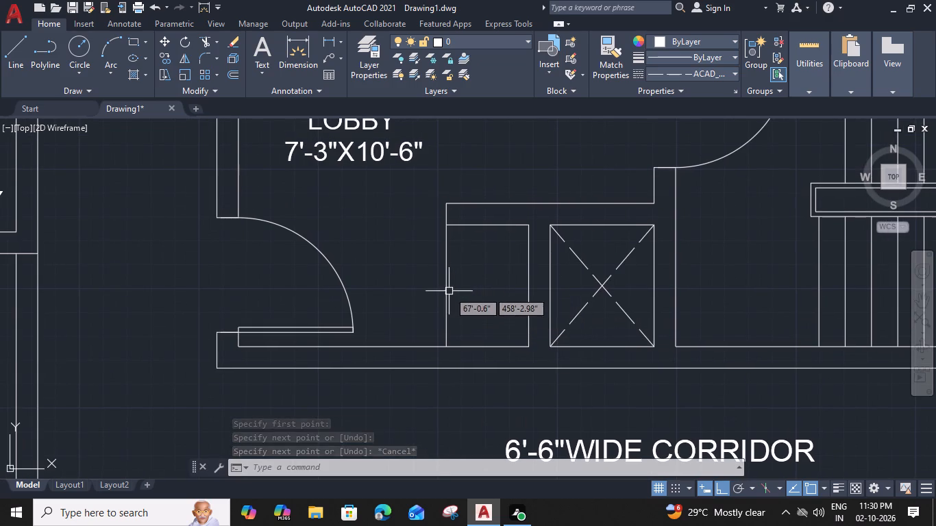
{"action": "type", "text": "O 2"}
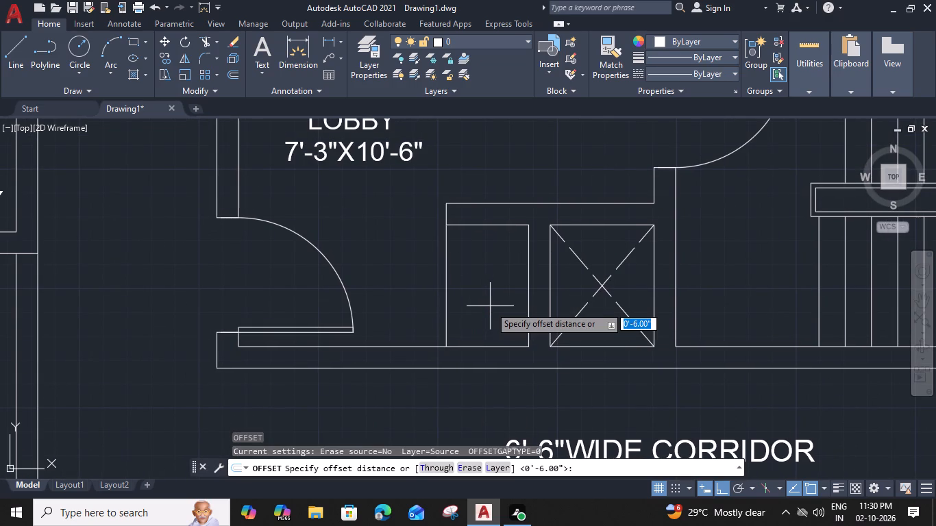
{"action": "key", "text": "shift+quotedbl"}
{"action": "key", "text": "Return"}
{"action": "left_click", "coordinate": [492, 307]}
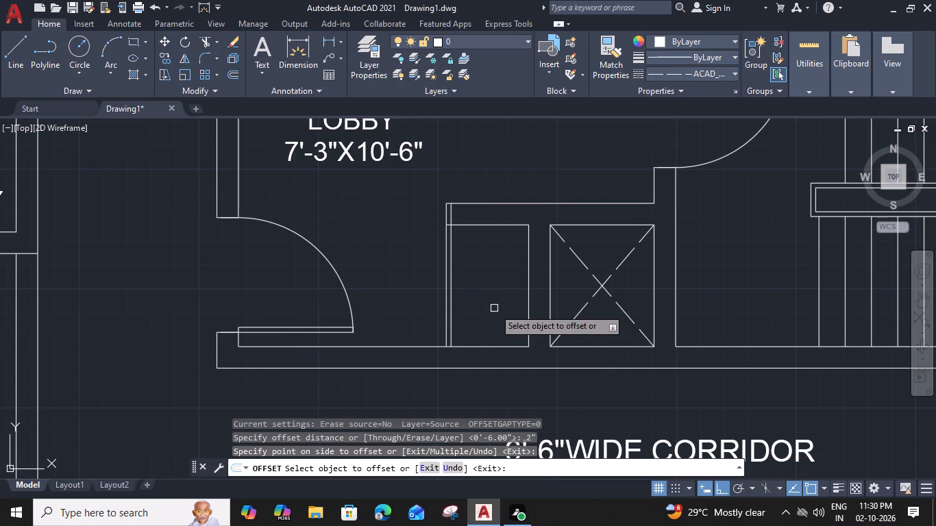
{"action": "left_click", "coordinate": [452, 287]}
{"action": "left_click", "coordinate": [472, 294]}
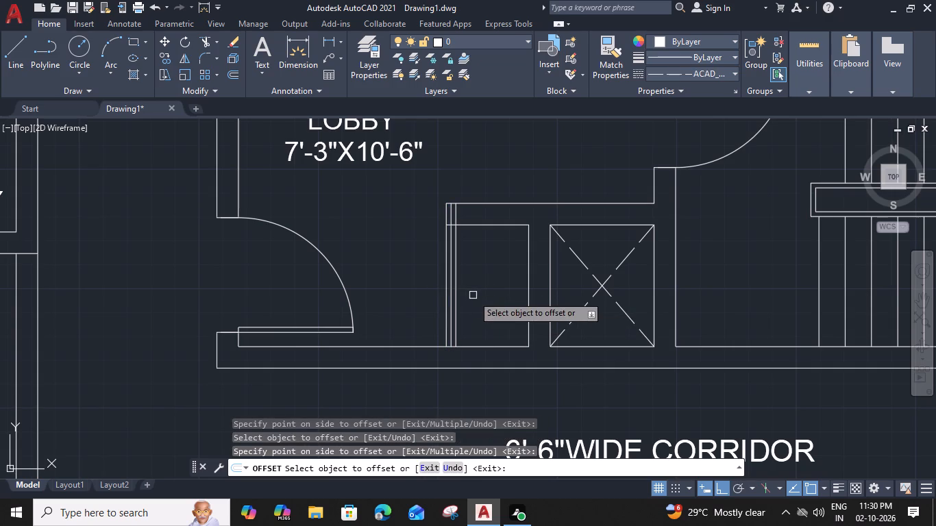
{"action": "key", "text": "Escape"}
Trim the parts of the two offset lines that run through the wall above the small duct.
{"action": "type", "text": "TR"}
{"action": "key", "text": "space"}
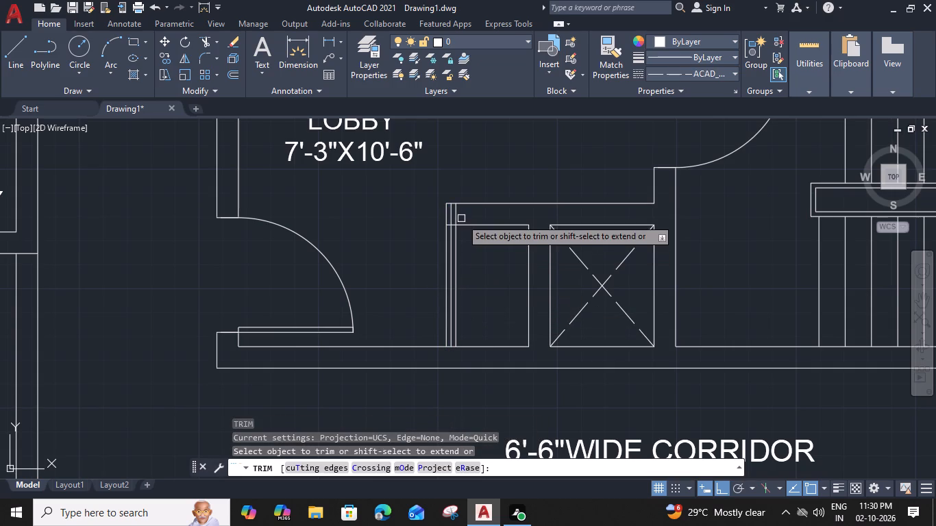
{"action": "left_click", "coordinate": [458, 213]}
{"action": "left_click", "coordinate": [451, 214]}
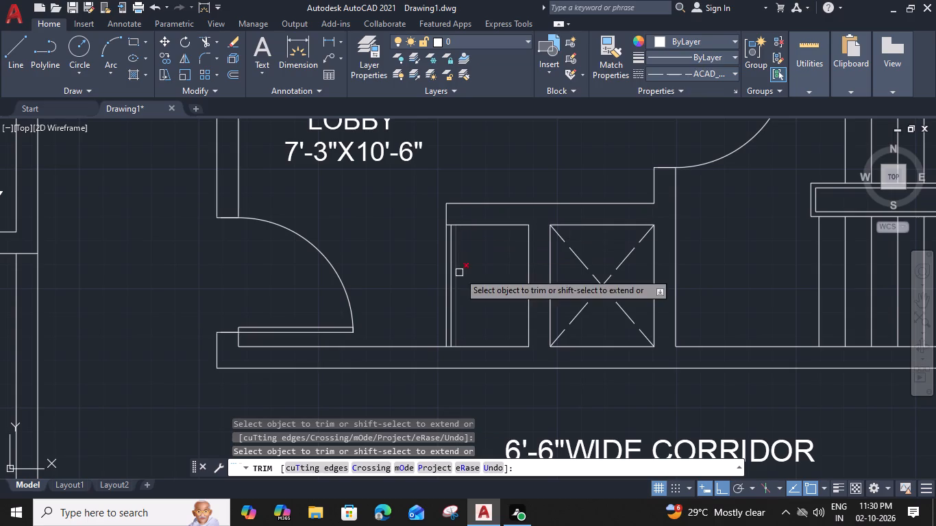
{"action": "key", "text": "Escape"}
Move the two offset lines 1" further into the small duct, away from its lobby-side line.
{"action": "scroll", "coordinate": [449, 336], "scroll_direction": "up", "scroll_amount": 2}
{"action": "left_click", "coordinate": [478, 333]}
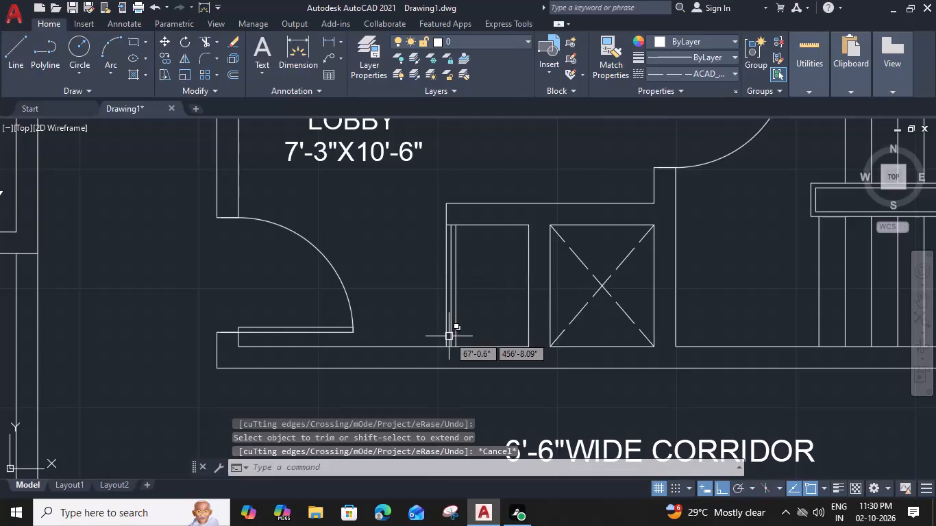
{"action": "left_click", "coordinate": [449, 344]}
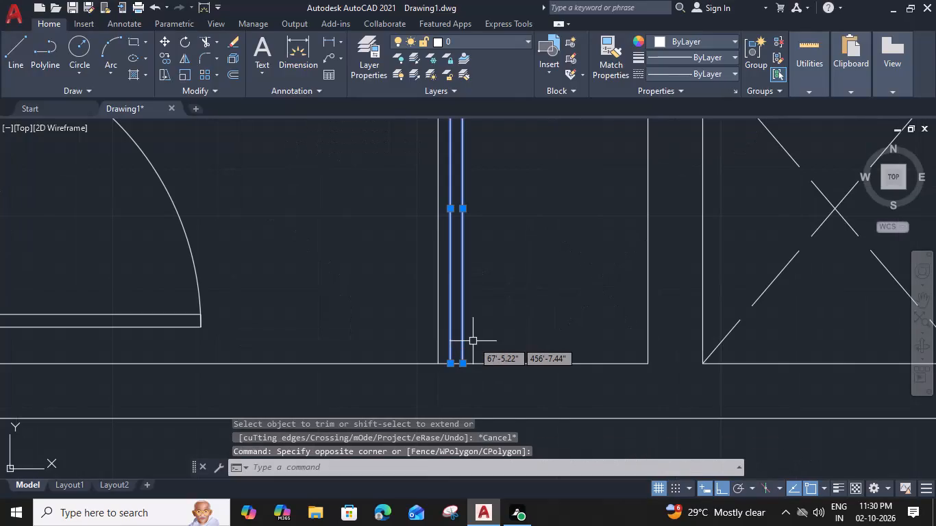
{"action": "type", "text": "M"}
{"action": "key", "text": "space"}
{"action": "left_click", "coordinate": [452, 364]}
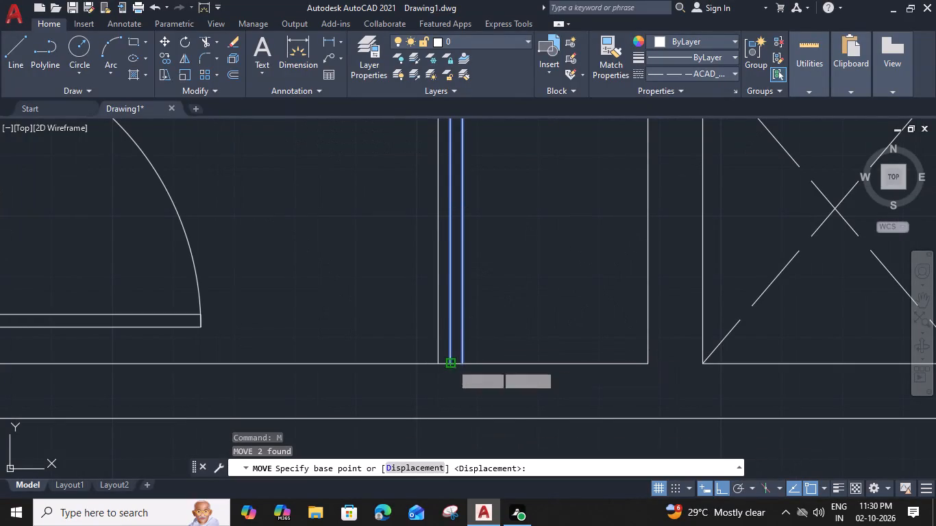
{"action": "key", "text": "1"}
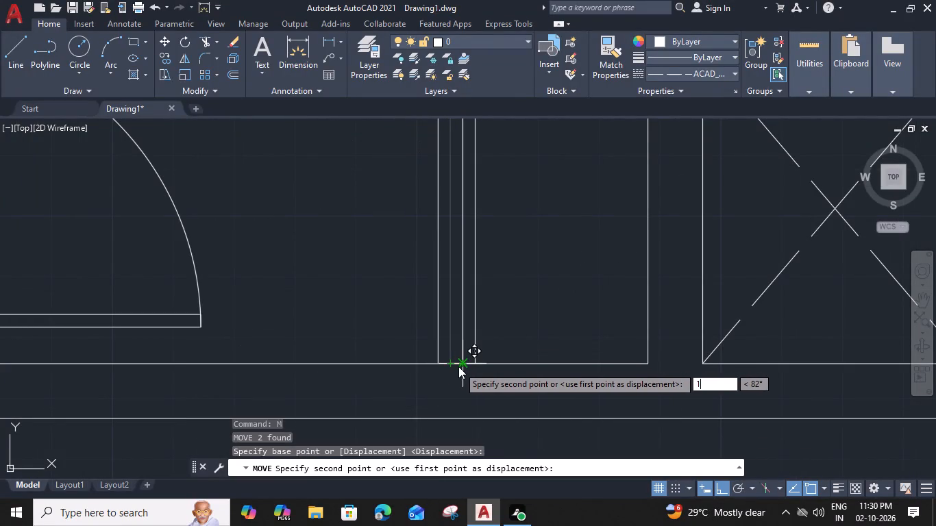
{"action": "key", "text": "shift+quotedbl"}
{"action": "key", "text": "Return"}
{"action": "key", "text": "Escape"}
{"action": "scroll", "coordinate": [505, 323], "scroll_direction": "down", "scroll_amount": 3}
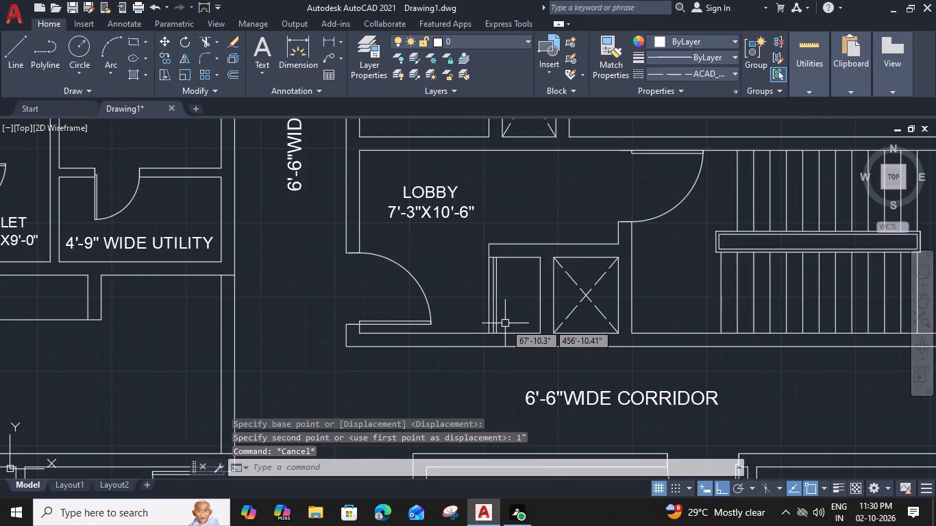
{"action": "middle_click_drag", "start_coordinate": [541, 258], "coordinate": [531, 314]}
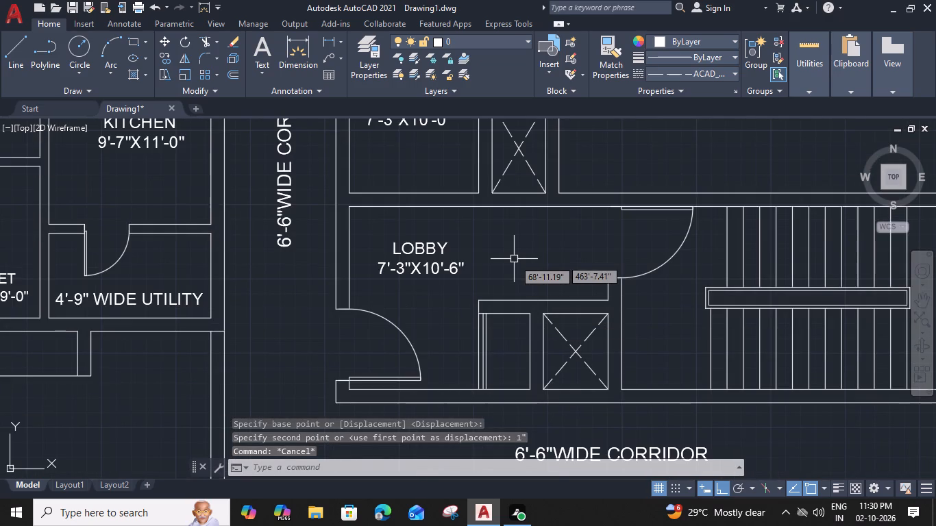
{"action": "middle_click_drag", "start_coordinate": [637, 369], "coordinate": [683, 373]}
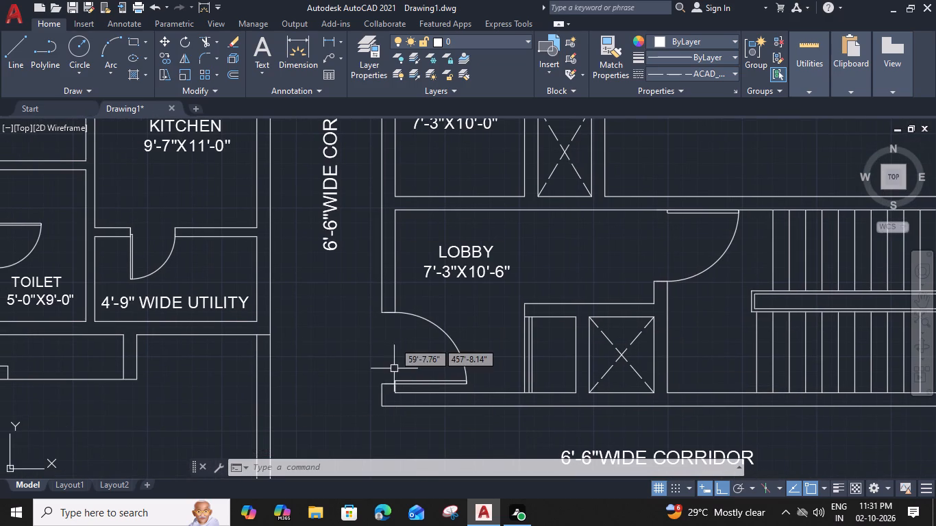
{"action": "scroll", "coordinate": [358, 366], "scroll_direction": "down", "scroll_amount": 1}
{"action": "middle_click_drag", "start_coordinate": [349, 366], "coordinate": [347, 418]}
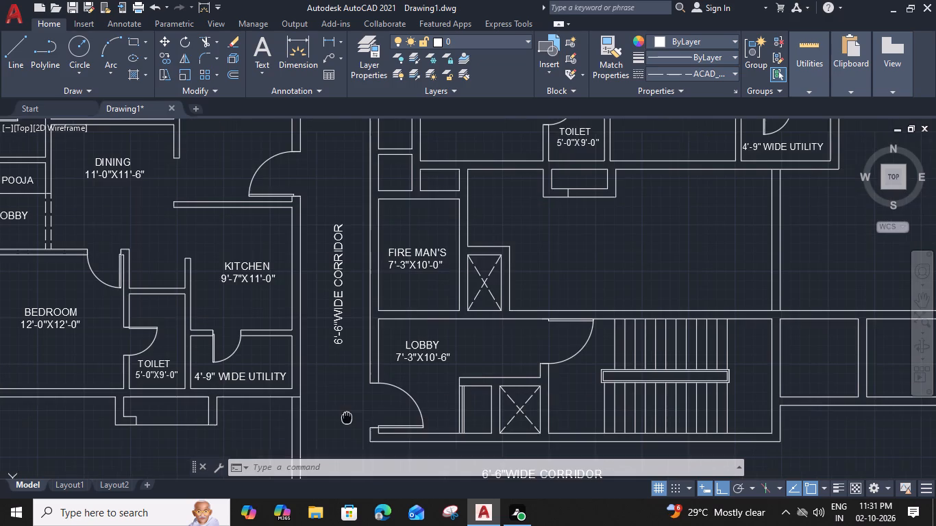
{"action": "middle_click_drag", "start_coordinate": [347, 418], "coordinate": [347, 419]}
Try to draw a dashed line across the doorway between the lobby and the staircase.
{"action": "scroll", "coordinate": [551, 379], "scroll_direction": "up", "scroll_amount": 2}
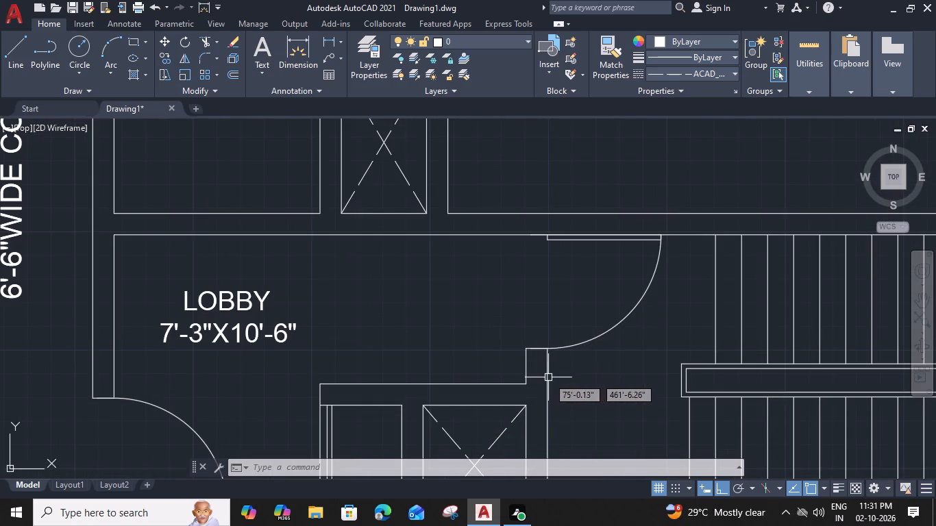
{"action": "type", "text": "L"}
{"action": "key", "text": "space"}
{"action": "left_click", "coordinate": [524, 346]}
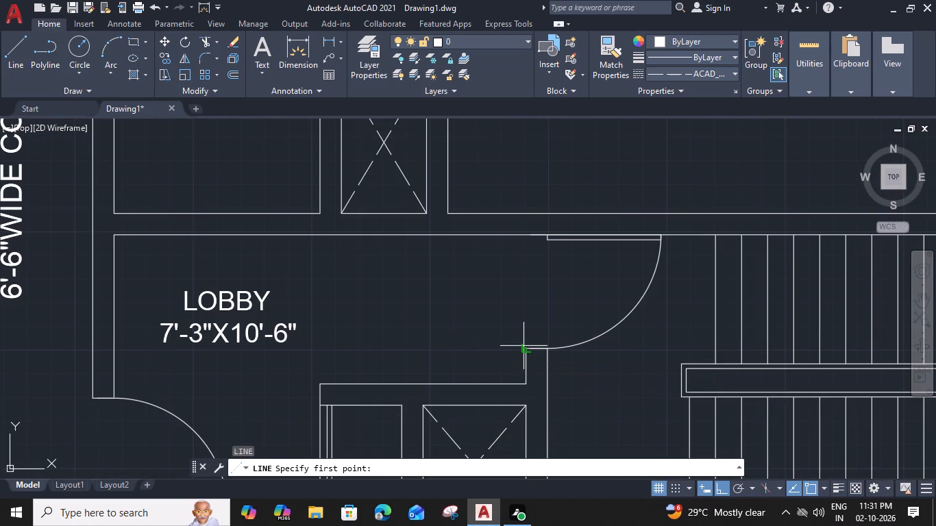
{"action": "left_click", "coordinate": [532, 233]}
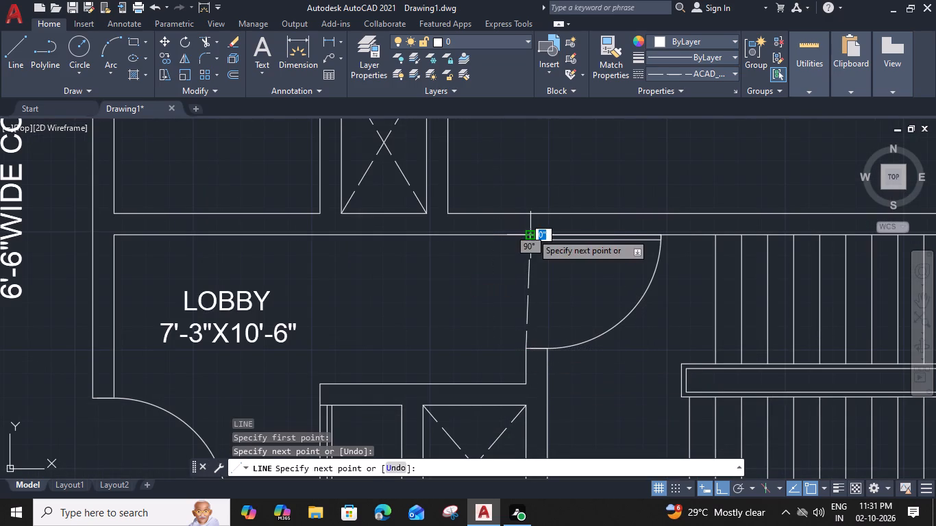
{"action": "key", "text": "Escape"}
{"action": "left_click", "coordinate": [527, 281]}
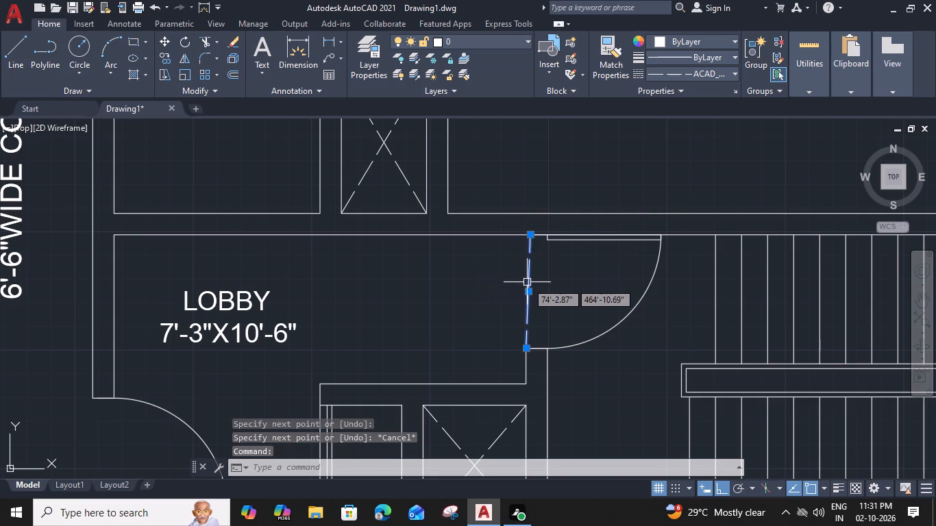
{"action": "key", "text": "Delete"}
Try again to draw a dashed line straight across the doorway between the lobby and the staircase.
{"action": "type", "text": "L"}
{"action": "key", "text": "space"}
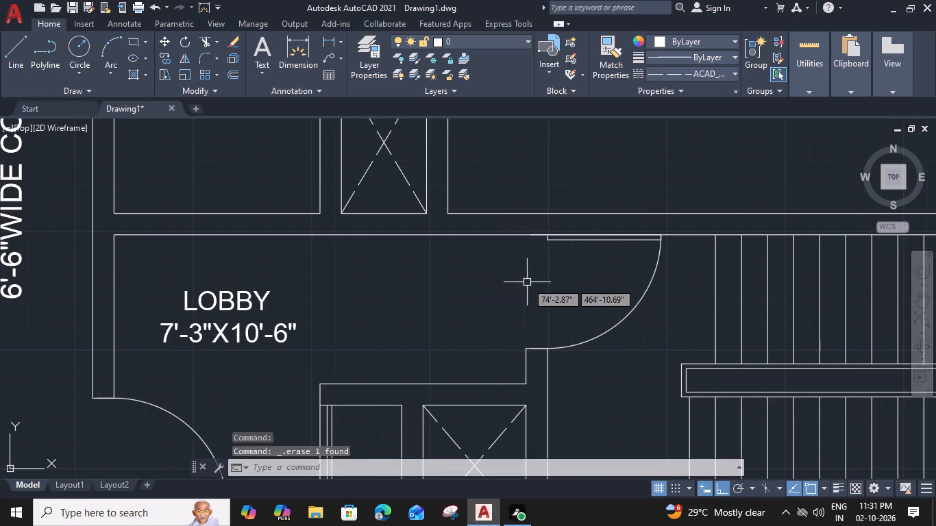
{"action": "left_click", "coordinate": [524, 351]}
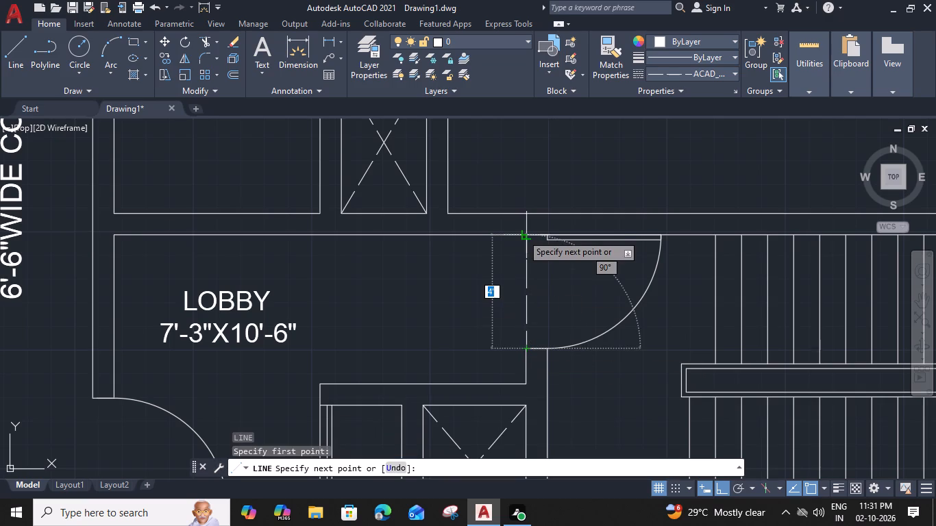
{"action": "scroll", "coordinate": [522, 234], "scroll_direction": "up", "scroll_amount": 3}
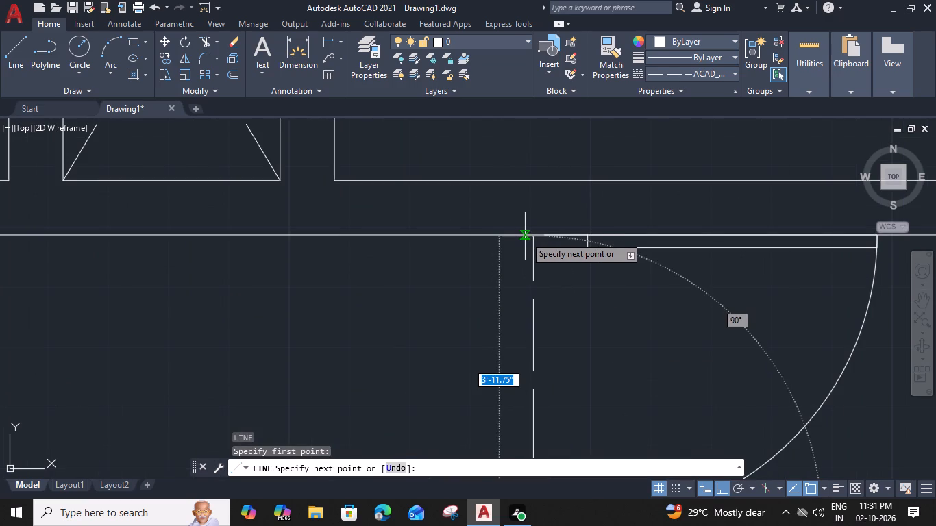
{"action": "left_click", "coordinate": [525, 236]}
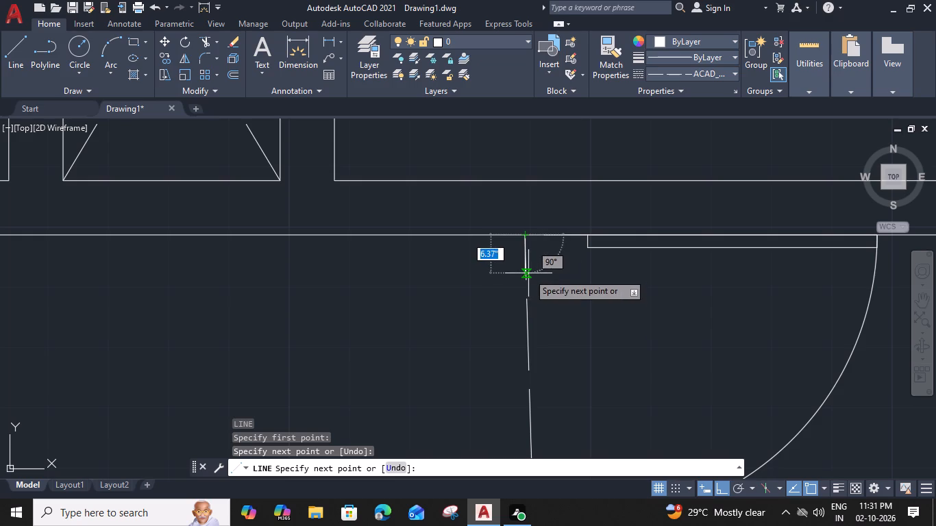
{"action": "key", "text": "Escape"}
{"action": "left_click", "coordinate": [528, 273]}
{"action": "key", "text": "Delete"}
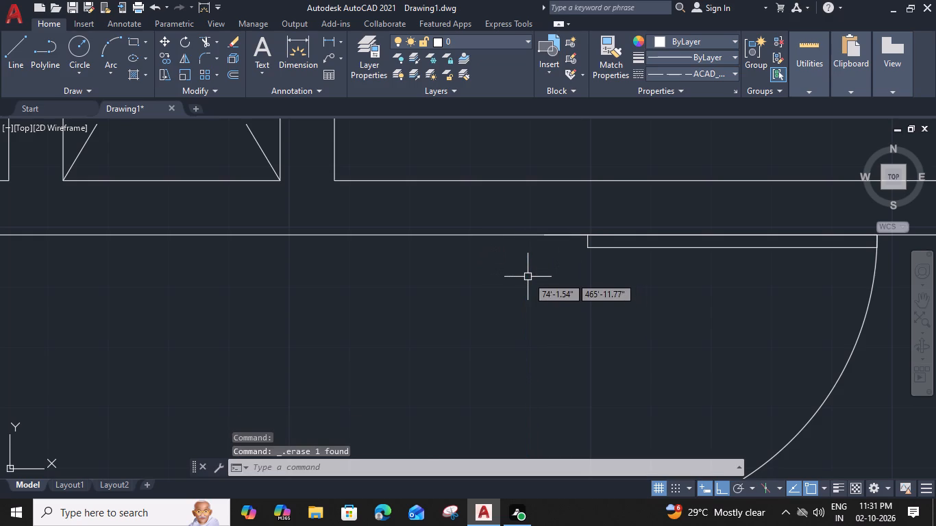
Extend the lobby-side wall line at the staircase doorway across the opening to the lobby's upper wall.
{"action": "scroll", "coordinate": [529, 281], "scroll_direction": "down", "scroll_amount": 2}
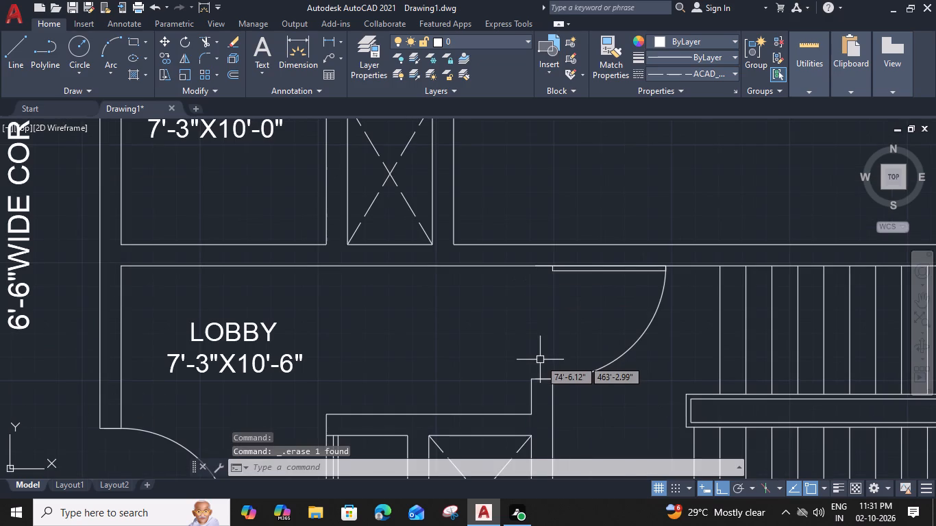
{"action": "type", "text": "EX"}
{"action": "key", "text": "space"}
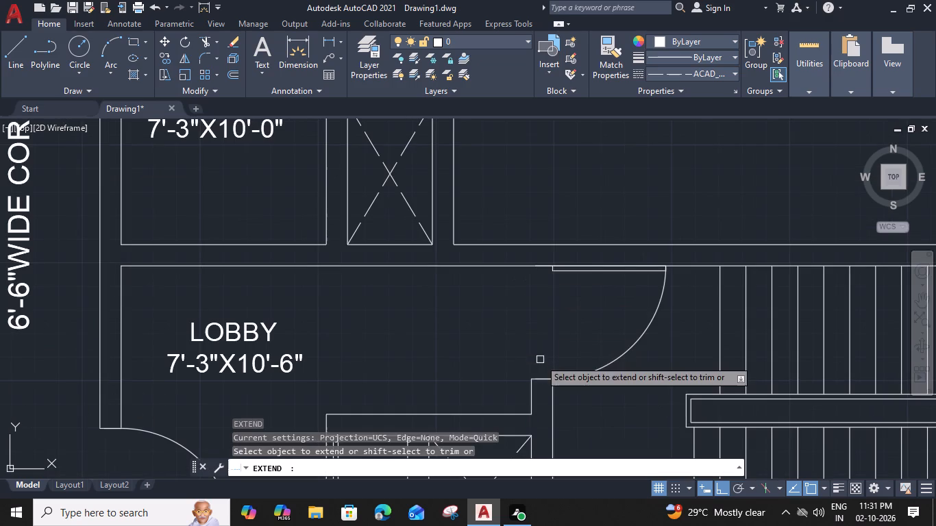
{"action": "left_click", "coordinate": [532, 390]}
{"action": "key", "text": "Escape"}
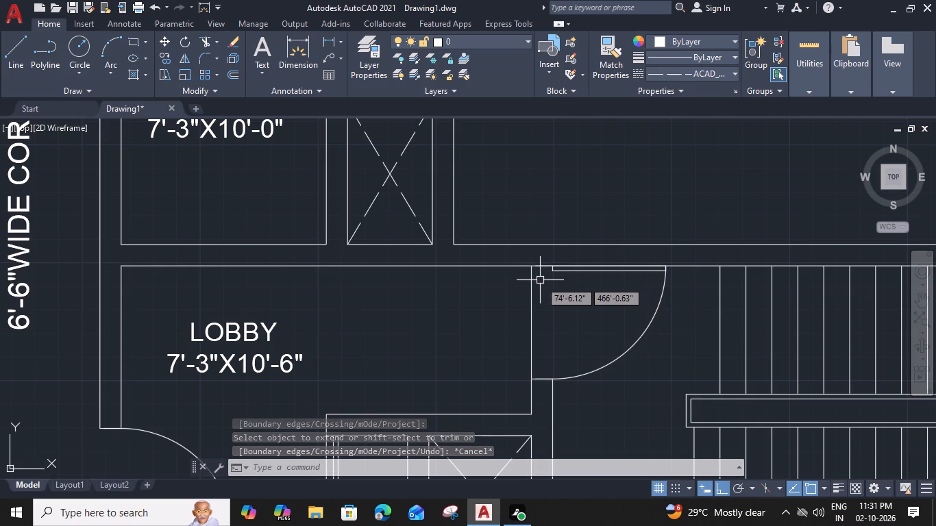
Copy the 6'-6" wide corridor label below the staircase straight west into the empty strip between the two west-side apartments.
{"action": "scroll", "coordinate": [458, 293], "scroll_direction": "down", "scroll_amount": 2}
{"action": "middle_click_drag", "start_coordinate": [432, 301], "coordinate": [473, 352]}
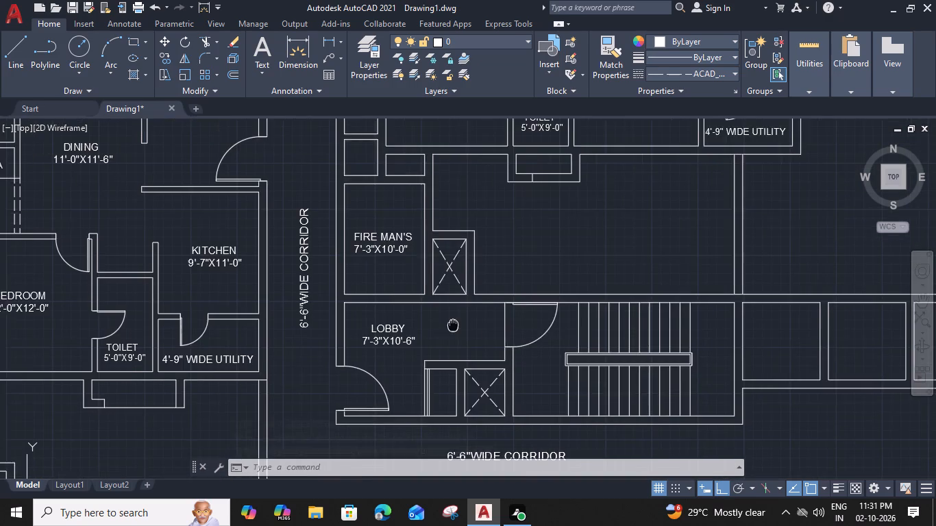
{"action": "middle_click_drag", "start_coordinate": [473, 352], "coordinate": [483, 367]}
{"action": "scroll", "coordinate": [336, 318], "scroll_direction": "down", "scroll_amount": 2}
{"action": "middle_click_drag", "start_coordinate": [341, 334], "coordinate": [393, 295]}
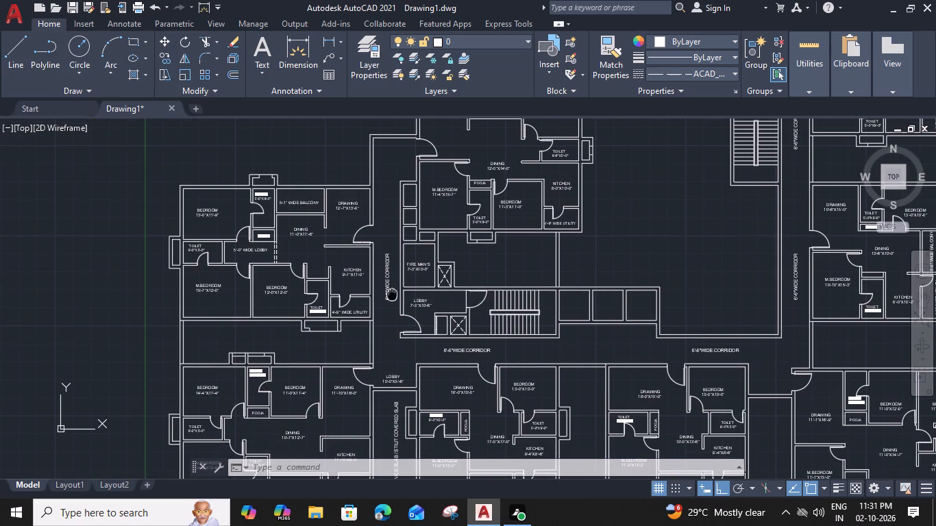
{"action": "middle_click_drag", "start_coordinate": [452, 383], "coordinate": [500, 215]}
{"action": "middle_click_drag", "start_coordinate": [495, 230], "coordinate": [415, 308]}
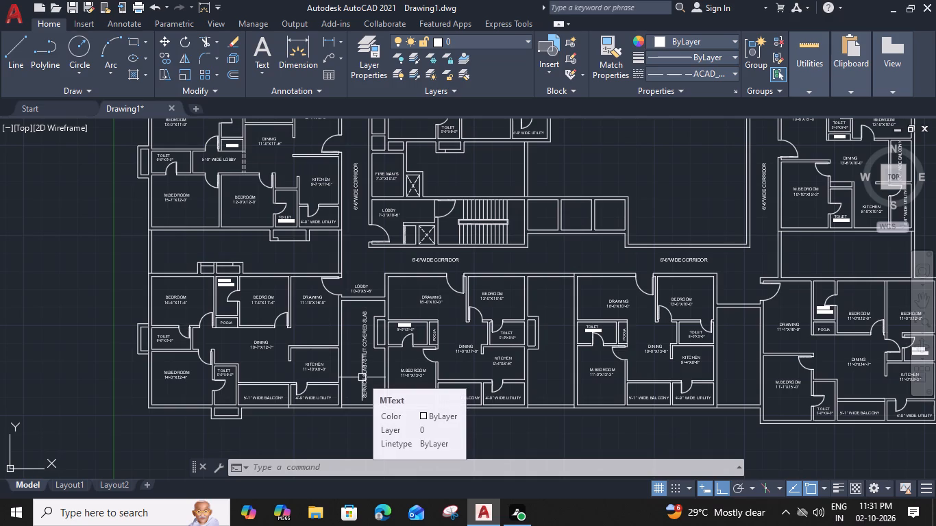
{"action": "left_click", "coordinate": [421, 259]}
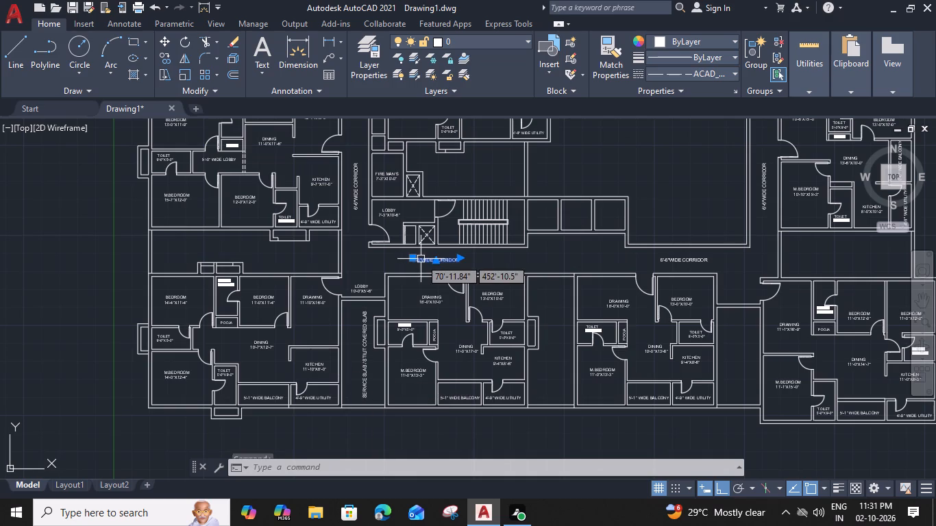
{"action": "key", "text": "c"}
{"action": "type", "text": "O"}
{"action": "key", "text": "space"}
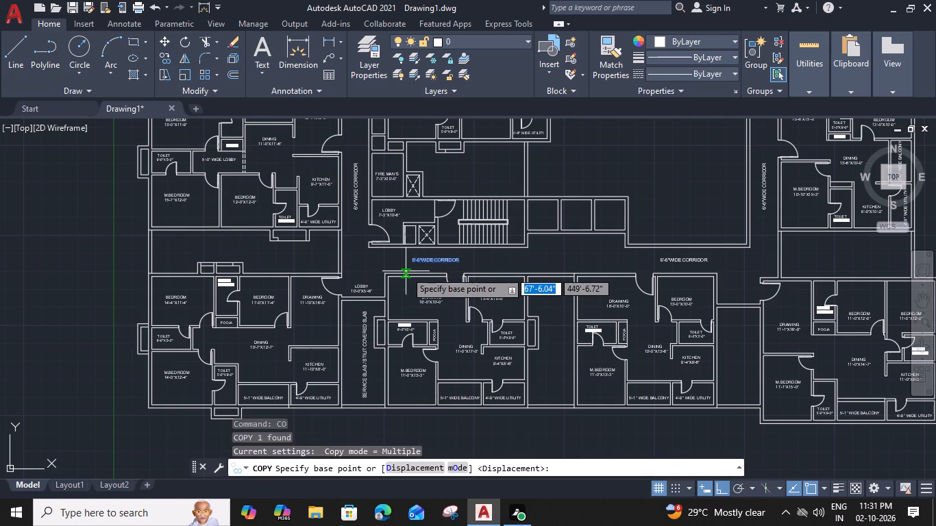
{"action": "scroll", "coordinate": [409, 262], "scroll_direction": "up", "scroll_amount": 3}
{"action": "left_click", "coordinate": [418, 258]}
{"action": "middle_click_drag", "start_coordinate": [238, 268], "coordinate": [236, 268]}
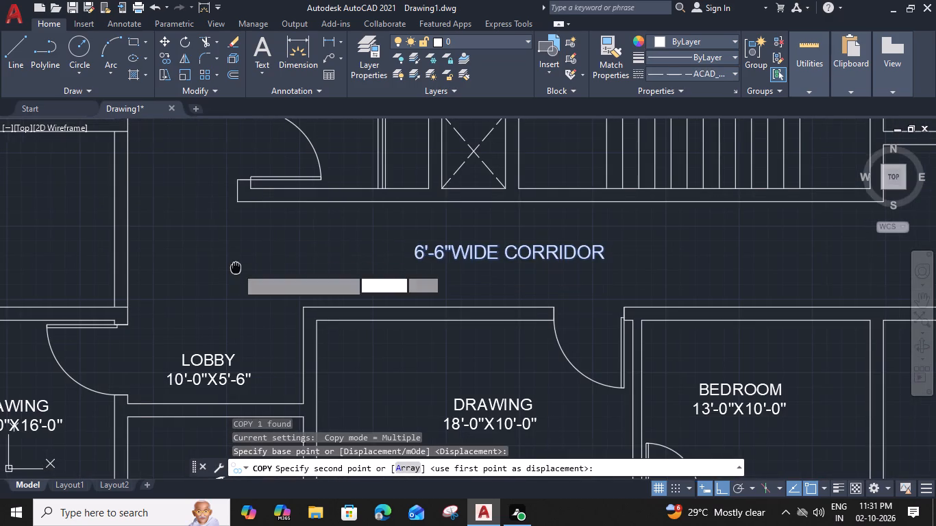
{"action": "middle_click_drag", "start_coordinate": [236, 268], "coordinate": [613, 296]}
{"action": "middle_click_drag", "start_coordinate": [174, 273], "coordinate": [492, 308]}
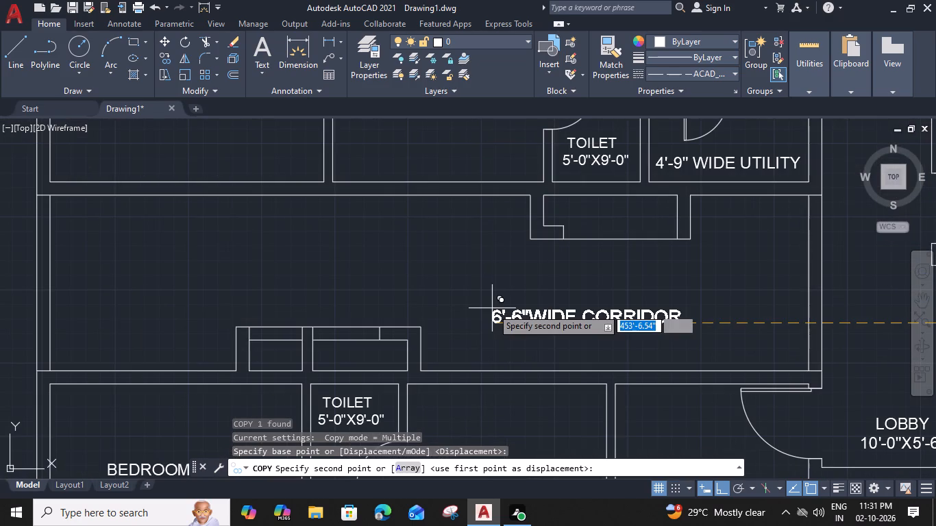
{"action": "left_click", "coordinate": [250, 295]}
{"action": "key", "text": "Escape"}
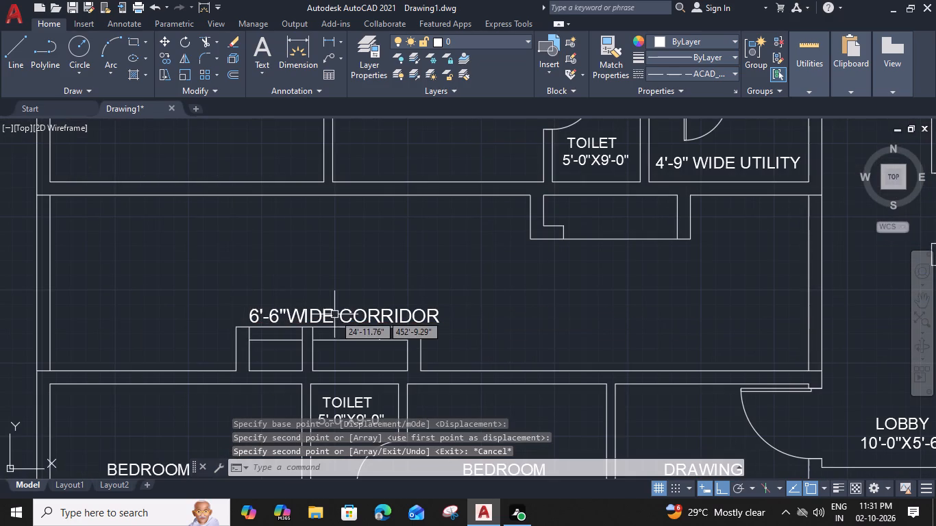
Move the copied corridor label straight up, clear of the small ducts, to about mid-height of the empty strip.
{"action": "left_click", "coordinate": [334, 314]}
{"action": "type", "text": "M"}
{"action": "key", "text": "space"}
{"action": "left_click", "coordinate": [345, 307]}
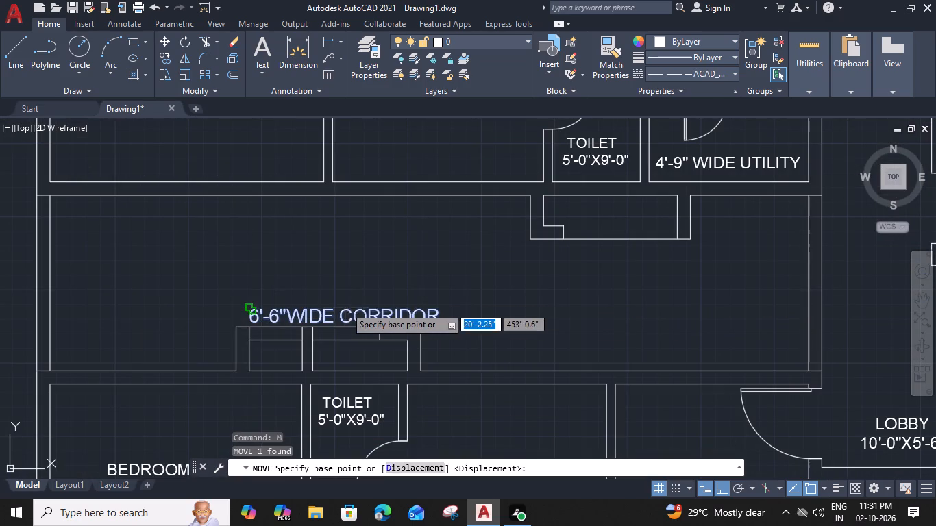
{"action": "left_click", "coordinate": [261, 261]}
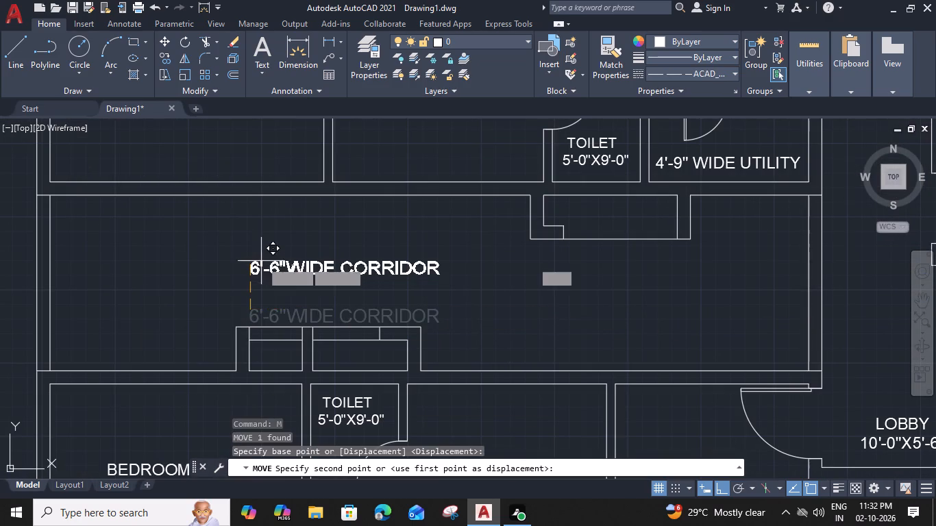
Replace the copied label's text with "SERVICE SLAB / STILIT COVERED SLAB".
{"action": "double_click", "coordinate": [282, 273]}
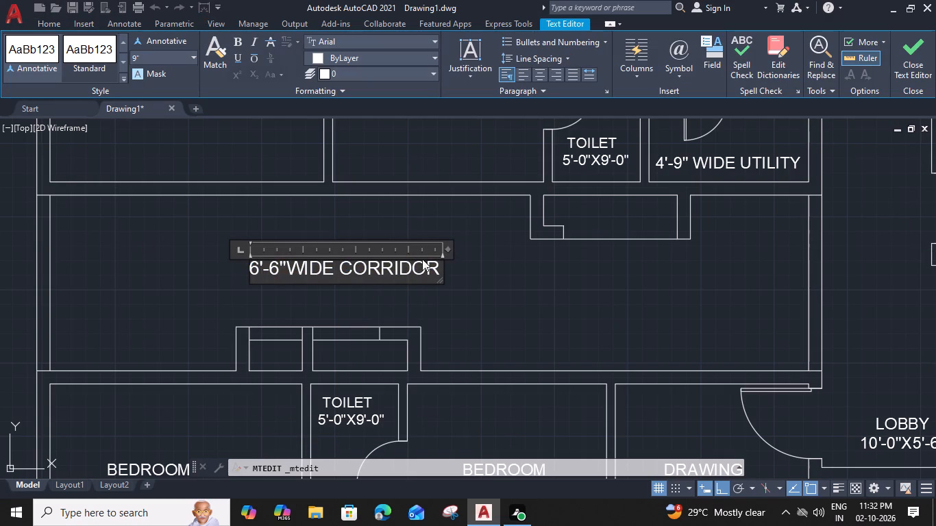
{"action": "left_click_drag", "start_coordinate": [447, 247], "coordinate": [591, 249]}
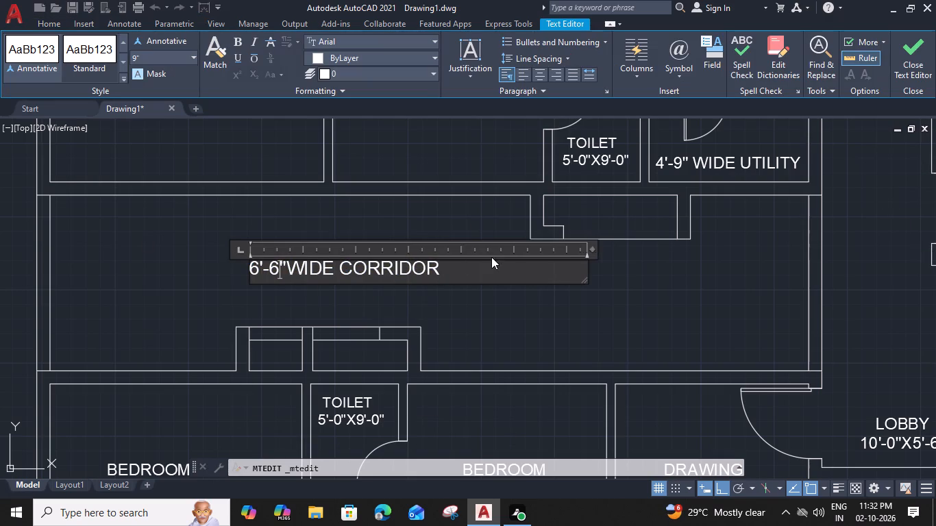
{"action": "left_click_drag", "start_coordinate": [458, 262], "coordinate": [111, 271]}
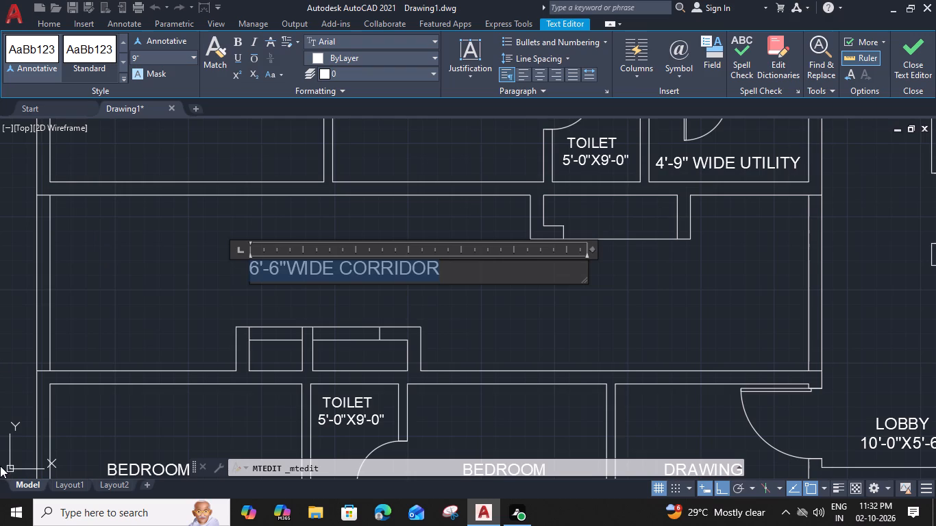
{"action": "key", "text": "s"}
{"action": "type", "text": "ER"}
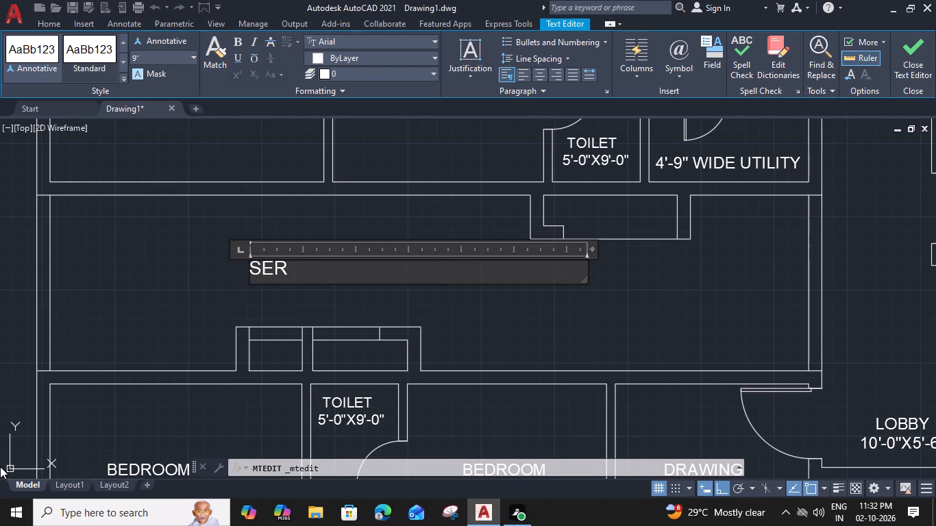
{"action": "key", "text": "v"}
{"action": "type", "text": "ICE"}
{"action": "key", "text": "space"}
{"action": "type", "text": "SLAB"}
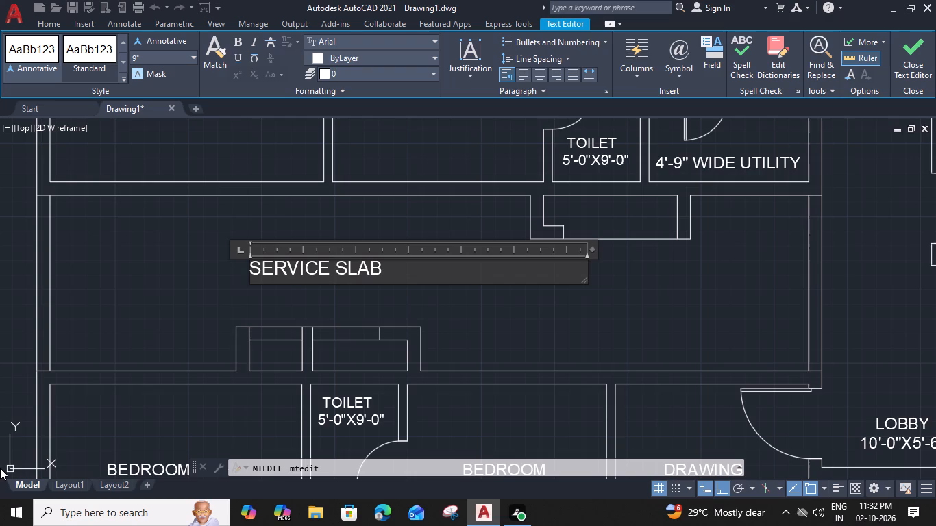
{"action": "key", "text": "space"}
{"action": "type", "text": "/"}
{"action": "key", "text": "space"}
{"action": "type", "text": "ST"}
{"action": "type", "text": "ILI"}
{"action": "type", "text": "T"}
{"action": "key", "text": "space"}
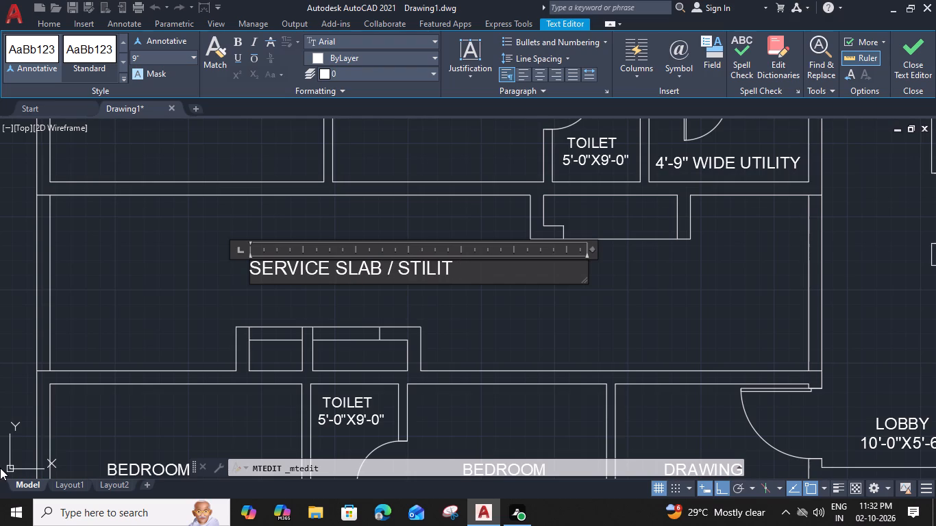
{"action": "type", "text": "COVER"}
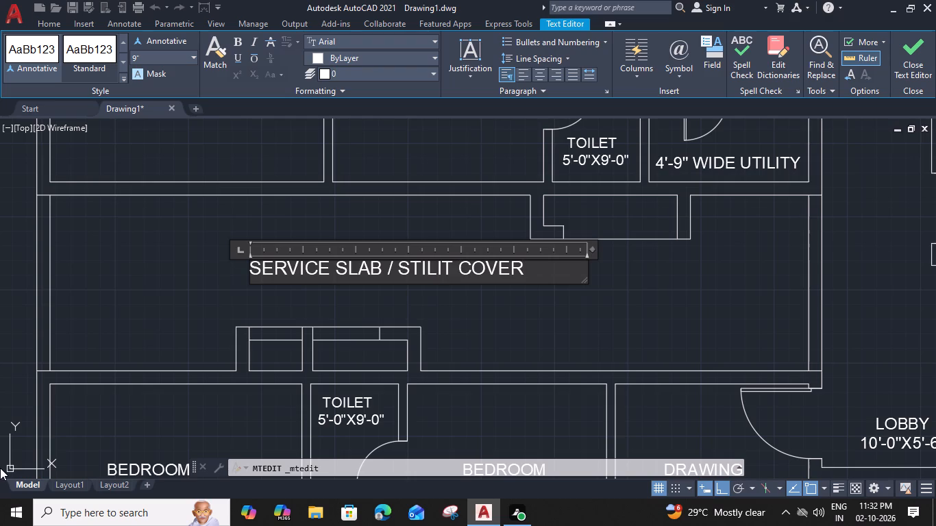
{"action": "type", "text": "ED"}
{"action": "key", "text": "space"}
{"action": "type", "text": "SLAB"}
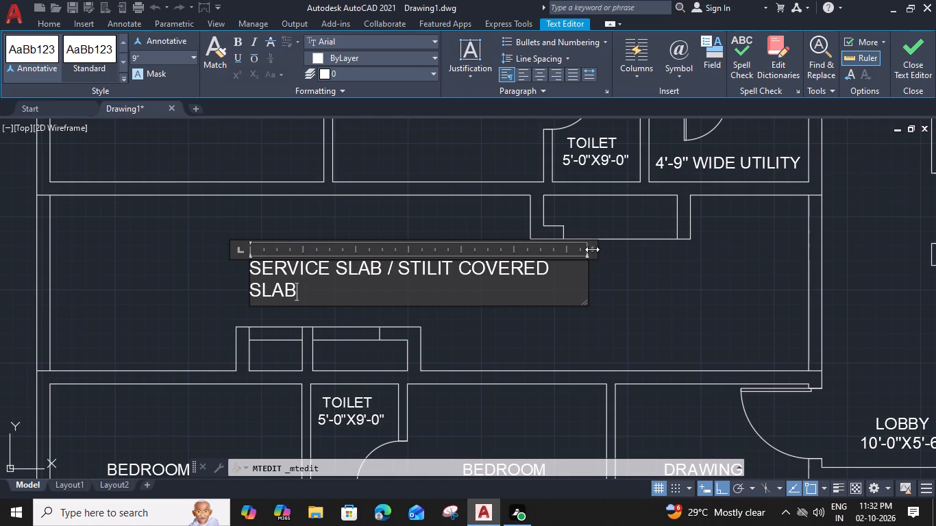
Widen the service slab label's text frame to about 20'-5" so the text fits on one line.
{"action": "left_click_drag", "start_coordinate": [592, 249], "coordinate": [613, 255]}
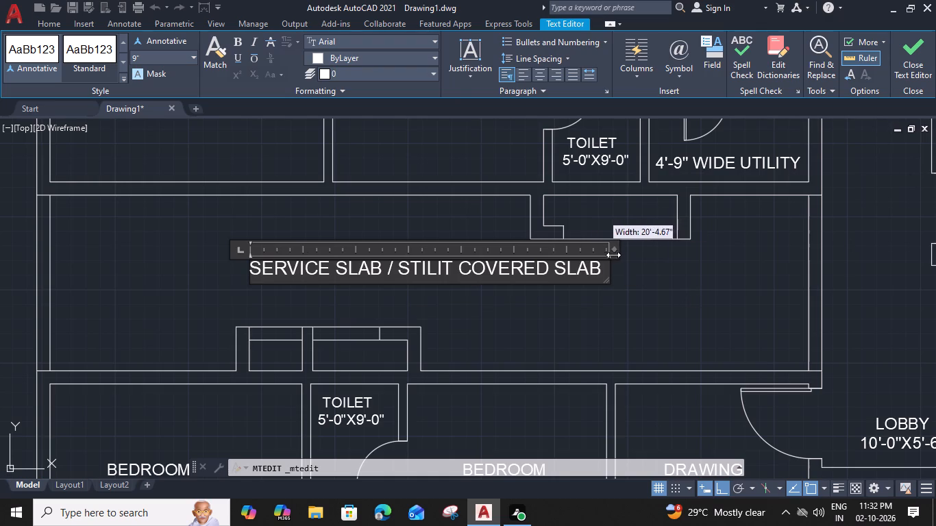
{"action": "left_click", "coordinate": [569, 327]}
Copy the west-side "SERVICE SLAB / STILIT COVERED SLAB" label to the empty strip between the two middle apartments south of the 6'-6" wide corridor.
{"action": "scroll", "coordinate": [569, 321], "scroll_direction": "down", "scroll_amount": 2}
{"action": "middle_click_drag", "start_coordinate": [569, 312], "coordinate": [491, 322]}
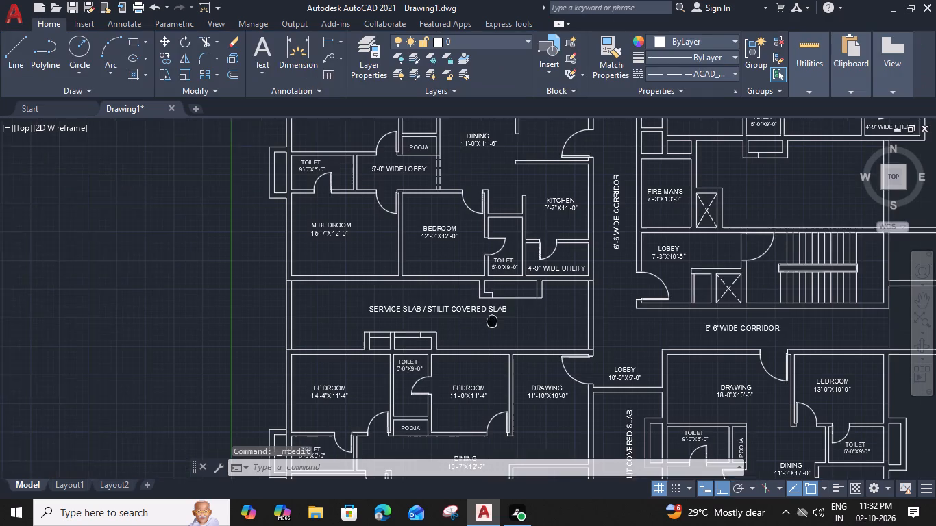
{"action": "middle_click_drag", "start_coordinate": [491, 322], "coordinate": [489, 324]}
{"action": "left_click", "coordinate": [479, 312]}
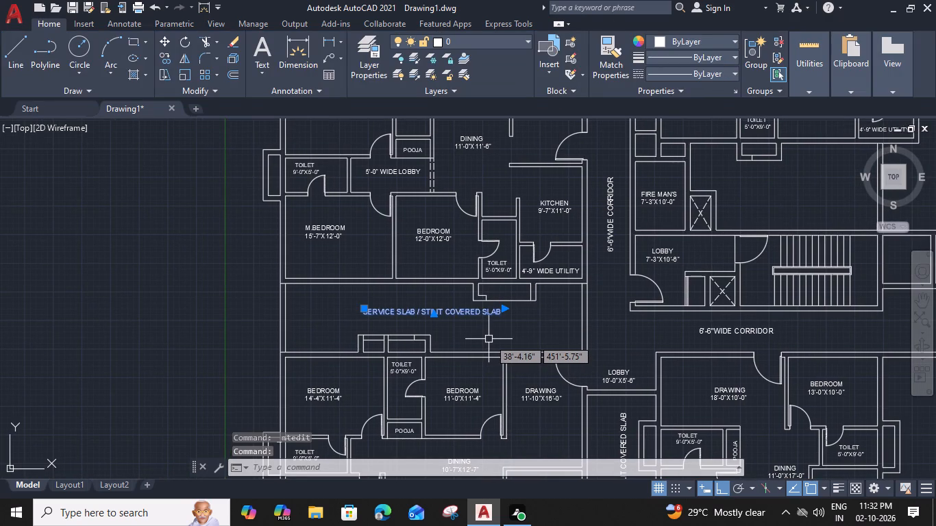
{"action": "middle_click_drag", "start_coordinate": [569, 329], "coordinate": [566, 329]}
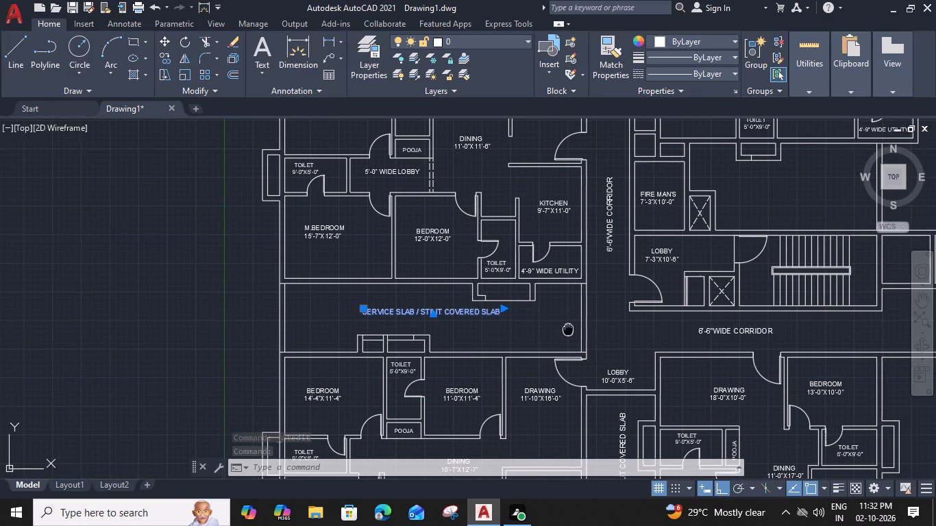
{"action": "middle_click_drag", "start_coordinate": [566, 329], "coordinate": [487, 353]}
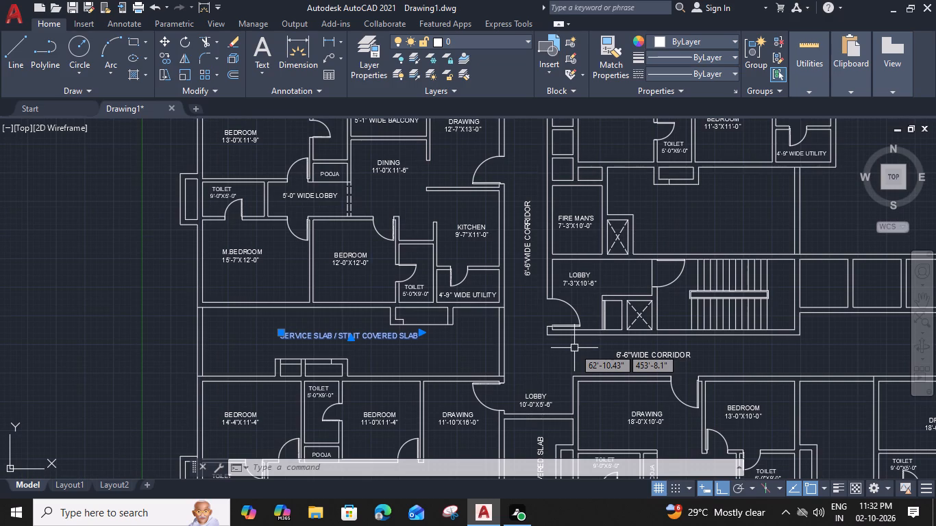
{"action": "scroll", "coordinate": [436, 339], "scroll_direction": "up", "scroll_amount": 1}
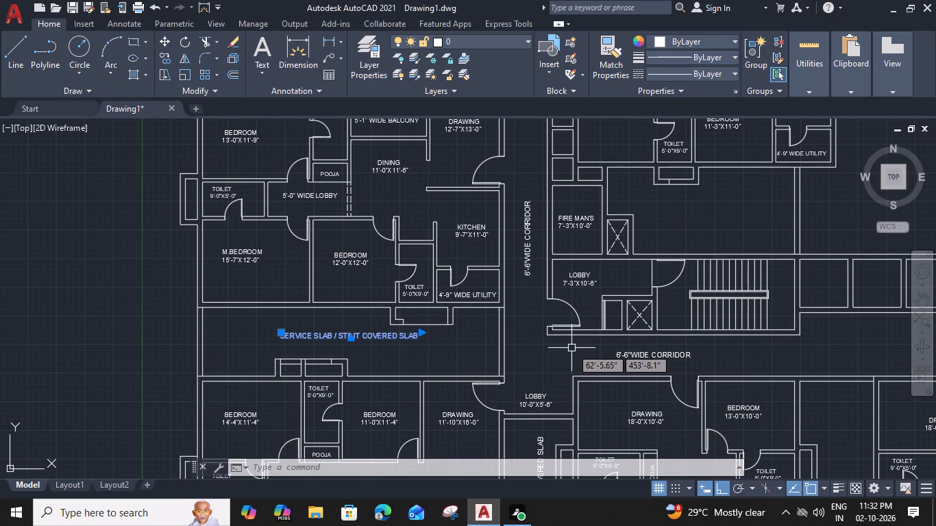
{"action": "type", "text": "CO"}
{"action": "key", "text": "space"}
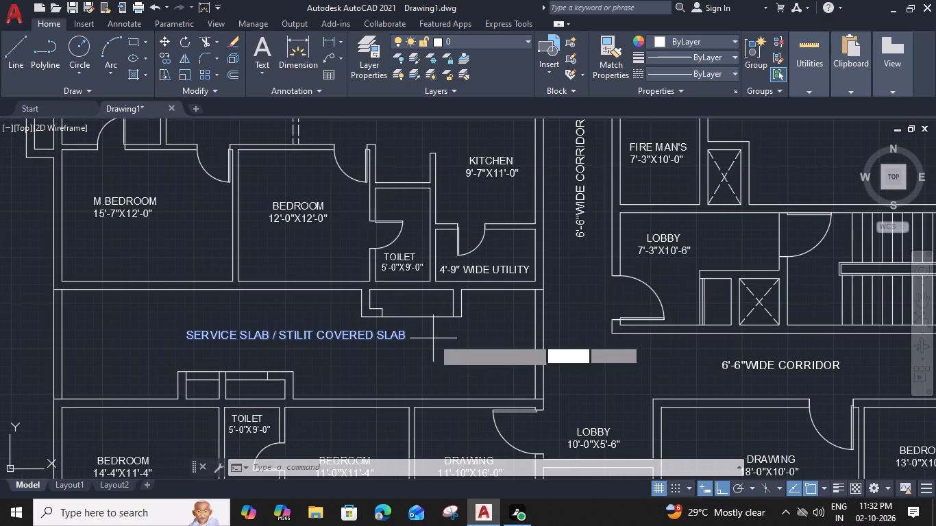
{"action": "left_click", "coordinate": [410, 331]}
{"action": "scroll", "coordinate": [494, 355], "scroll_direction": "down", "scroll_amount": 1}
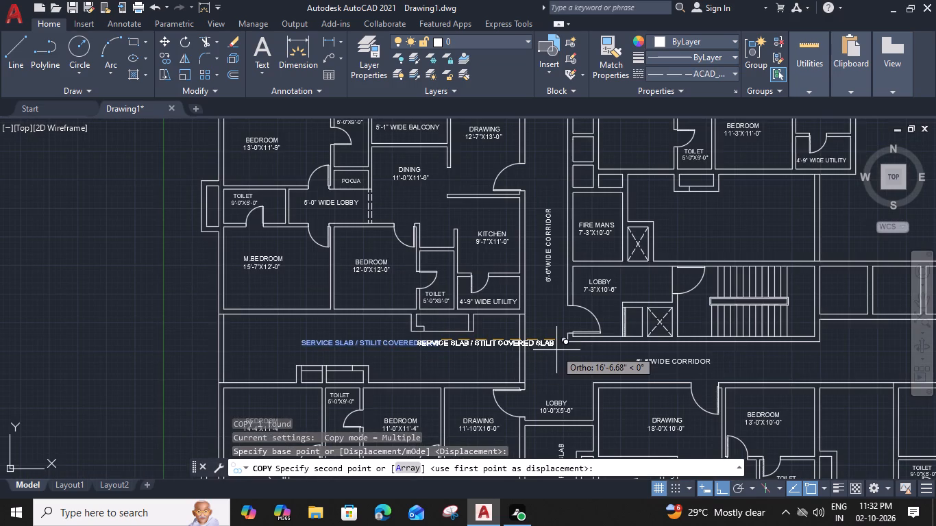
{"action": "middle_click_drag", "start_coordinate": [558, 350], "coordinate": [349, 284]}
{"action": "left_click", "coordinate": [685, 401]}
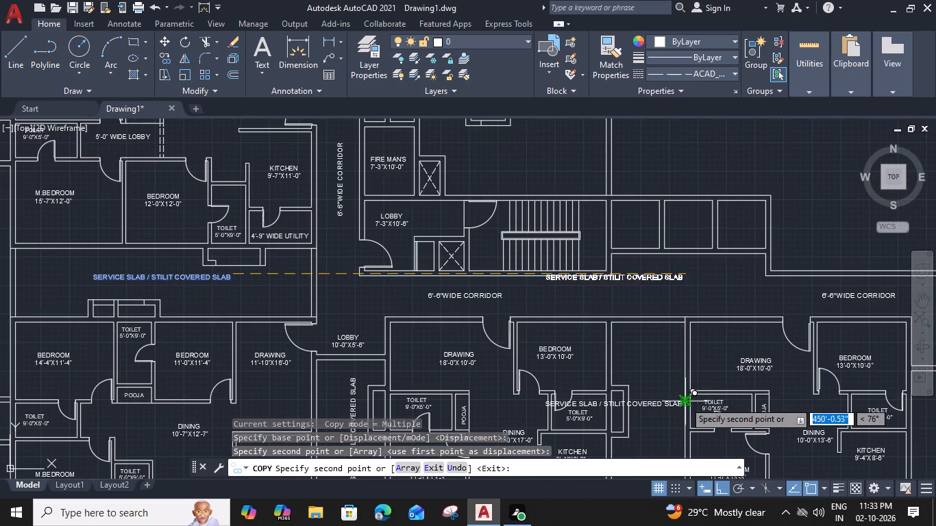
{"action": "key", "text": "Escape"}
Rotate the copied service slab label 90° about its east end so it reads vertically, bottom to top.
{"action": "left_click", "coordinate": [672, 405]}
{"action": "key", "text": "c"}
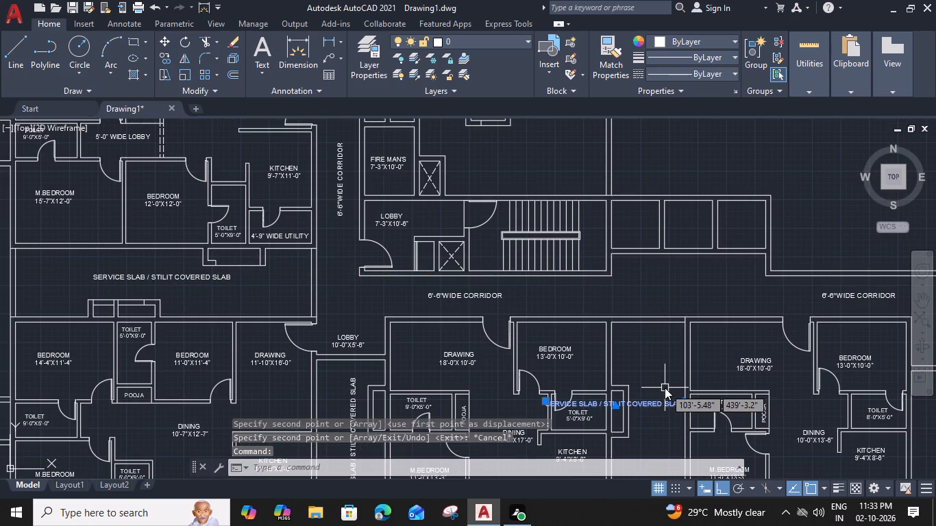
{"action": "key", "text": "BackSpace"}
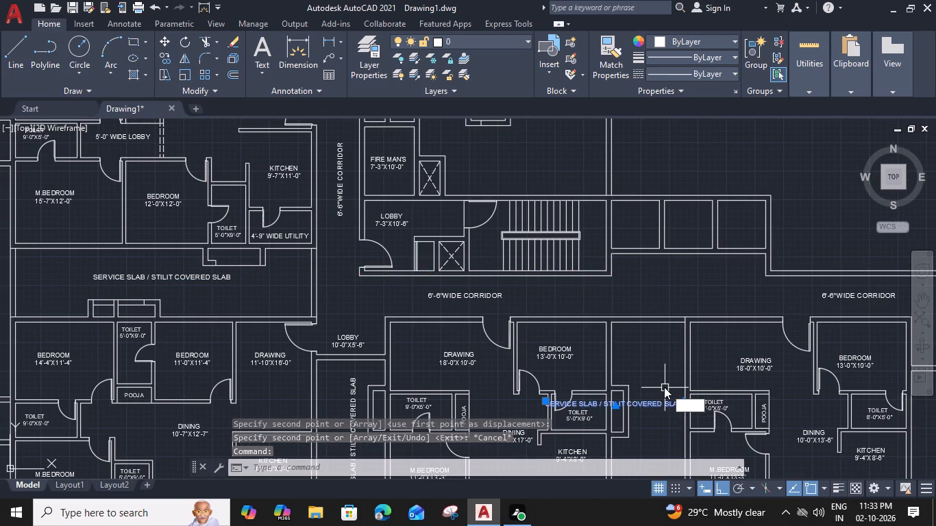
{"action": "type", "text": "RO"}
{"action": "key", "text": "space"}
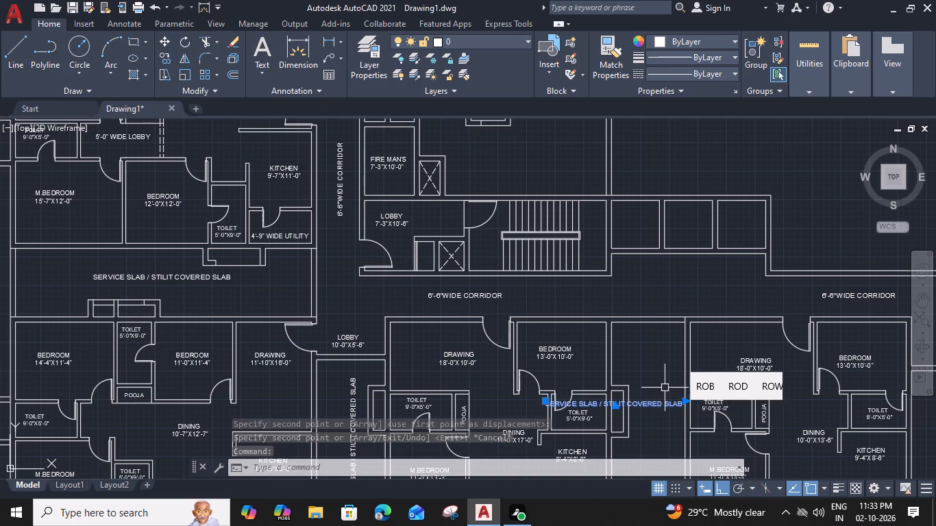
{"action": "middle_click_drag", "start_coordinate": [670, 394], "coordinate": [611, 336]}
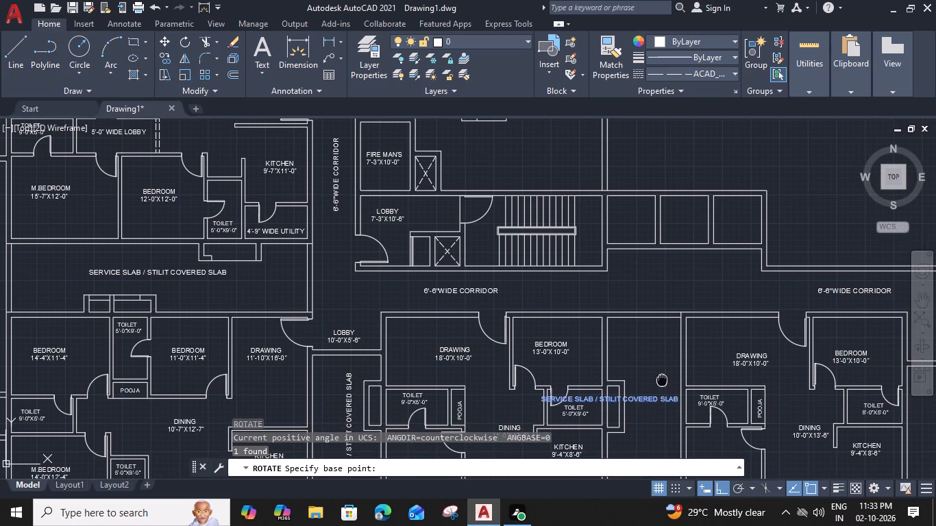
{"action": "left_click", "coordinate": [620, 345]}
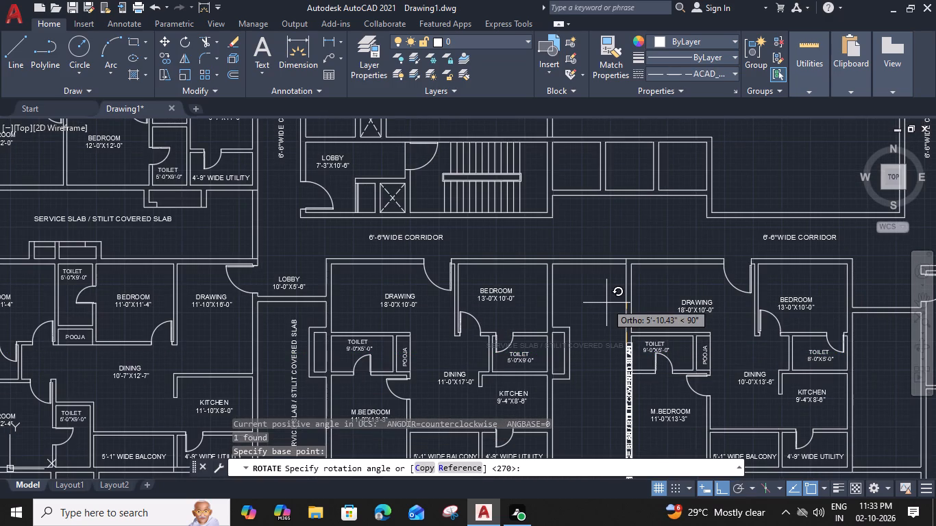
{"action": "scroll", "coordinate": [622, 377], "scroll_direction": "up", "scroll_amount": 2}
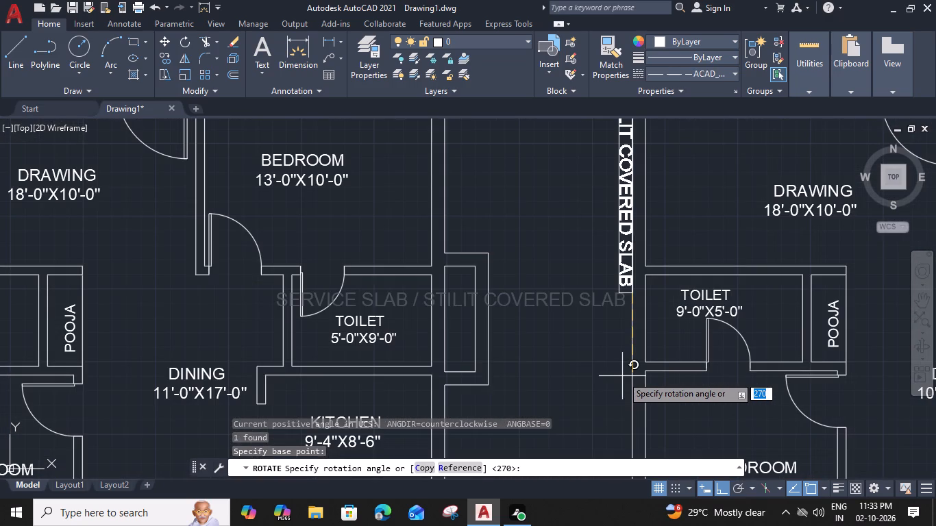
{"action": "scroll", "coordinate": [624, 245], "scroll_direction": "up", "scroll_amount": 3}
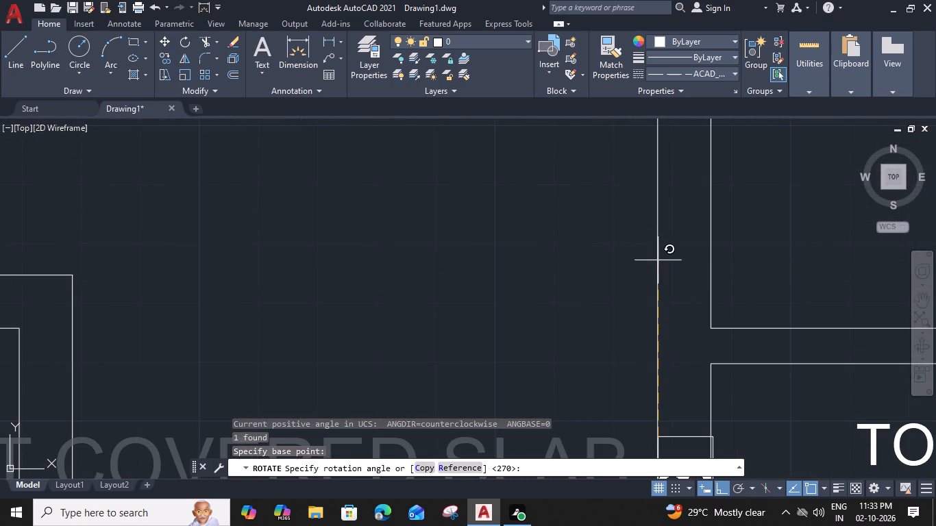
{"action": "left_click", "coordinate": [658, 261]}
{"action": "scroll", "coordinate": [628, 325], "scroll_direction": "down", "scroll_amount": 3}
{"action": "middle_click_drag", "start_coordinate": [619, 317], "coordinate": [586, 195]}
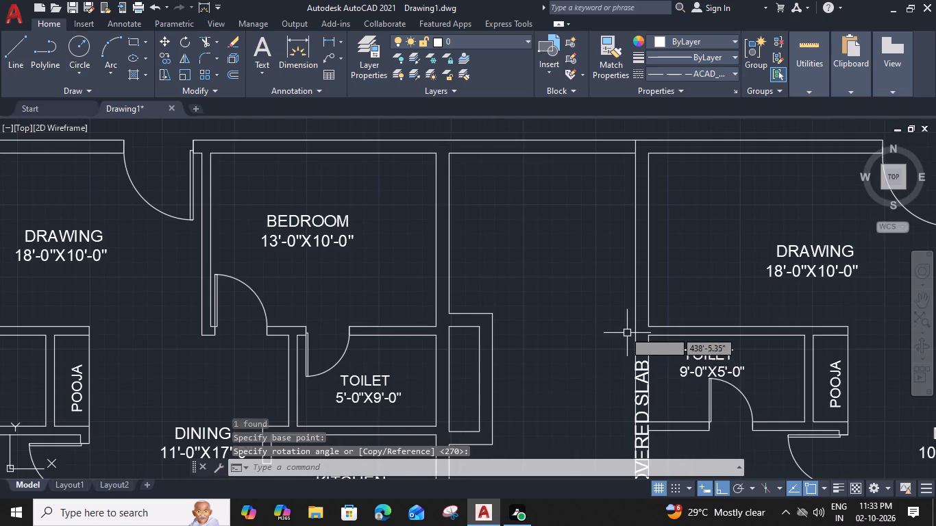
Move the vertical service slab label straight west off the strip's east wall to the middle of the strip's width.
{"action": "left_click", "coordinate": [610, 242]}
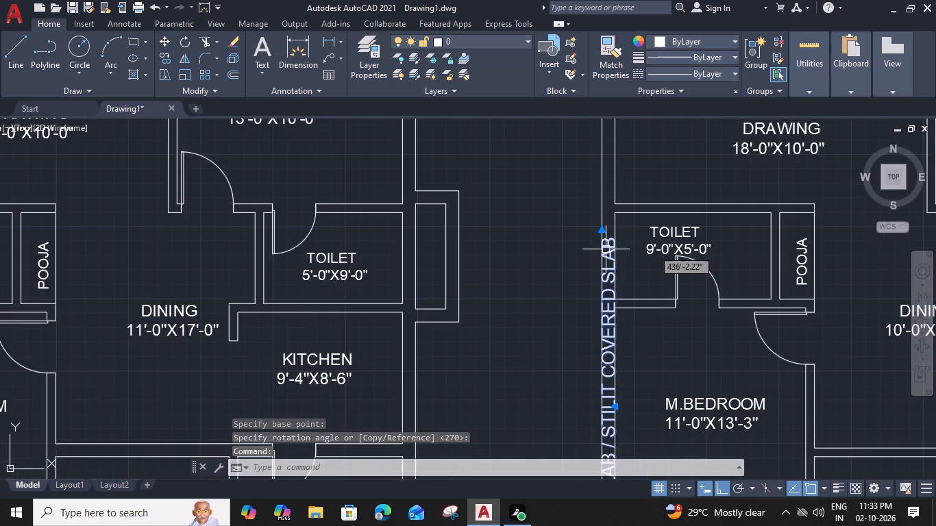
{"action": "type", "text": "M"}
{"action": "key", "text": "space"}
{"action": "left_click", "coordinate": [604, 241]}
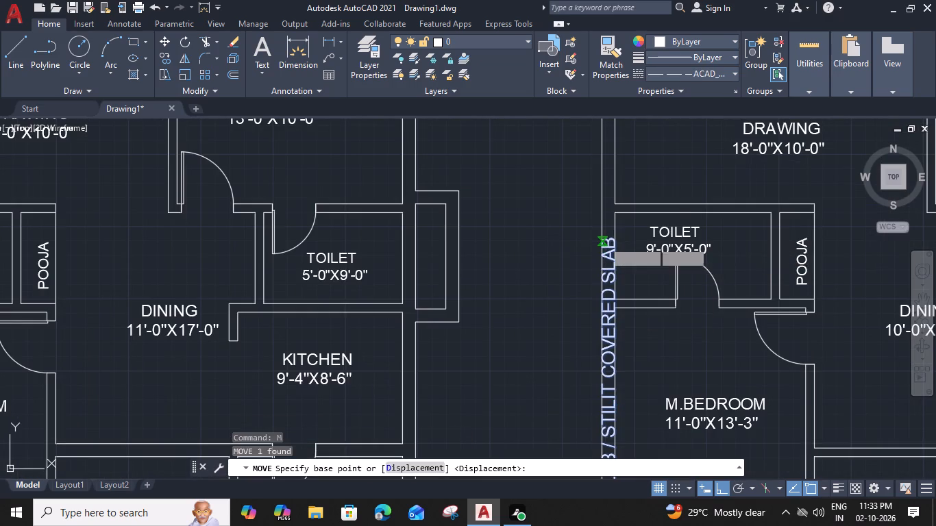
{"action": "left_click", "coordinate": [497, 246]}
Move the vertical service slab label straight north to about the middle of the strip's length.
{"action": "scroll", "coordinate": [499, 248], "scroll_direction": "down", "scroll_amount": 3}
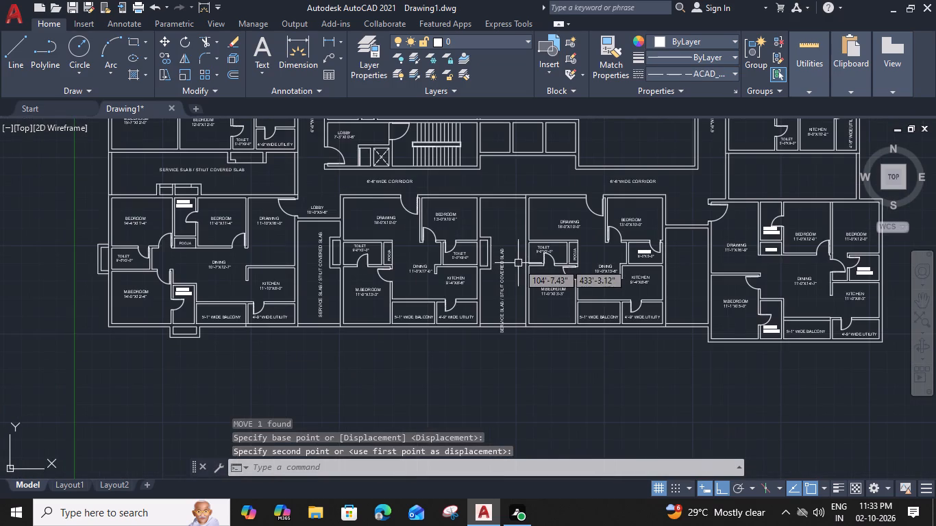
{"action": "left_click", "coordinate": [506, 250]}
{"action": "type", "text": "M"}
{"action": "key", "text": "space"}
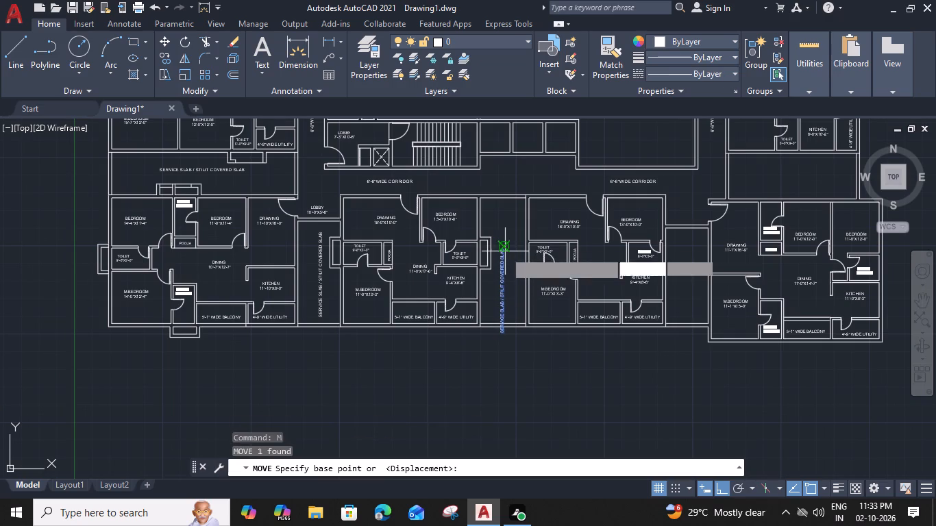
{"action": "scroll", "coordinate": [506, 241], "scroll_direction": "up", "scroll_amount": 3}
{"action": "left_click", "coordinate": [500, 268]}
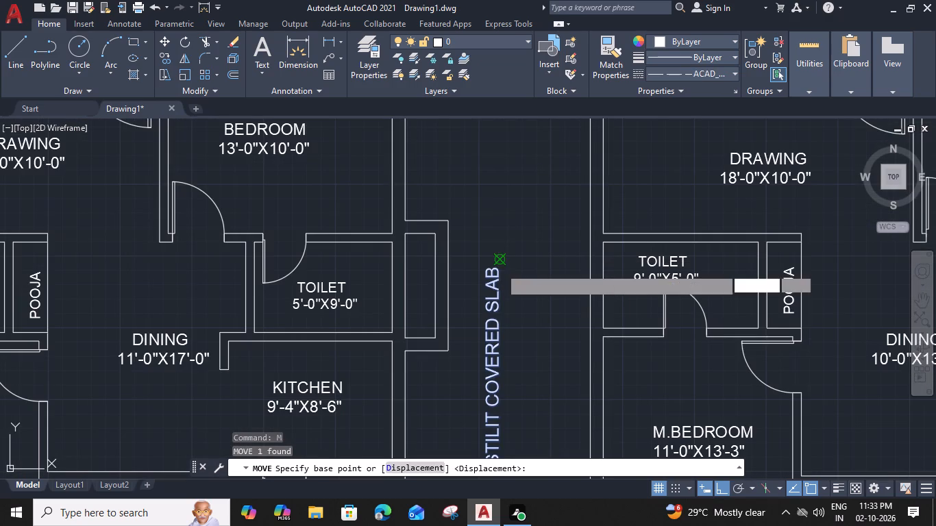
{"action": "left_click", "coordinate": [514, 146]}
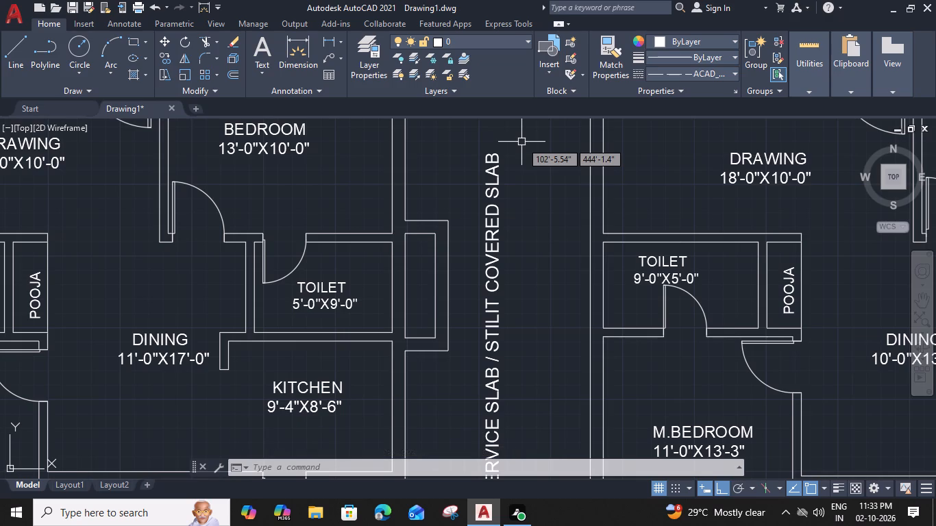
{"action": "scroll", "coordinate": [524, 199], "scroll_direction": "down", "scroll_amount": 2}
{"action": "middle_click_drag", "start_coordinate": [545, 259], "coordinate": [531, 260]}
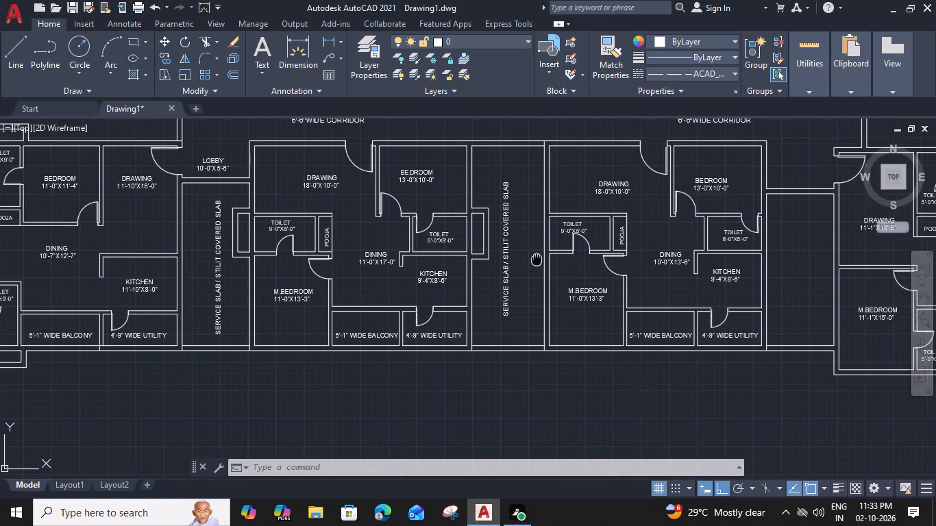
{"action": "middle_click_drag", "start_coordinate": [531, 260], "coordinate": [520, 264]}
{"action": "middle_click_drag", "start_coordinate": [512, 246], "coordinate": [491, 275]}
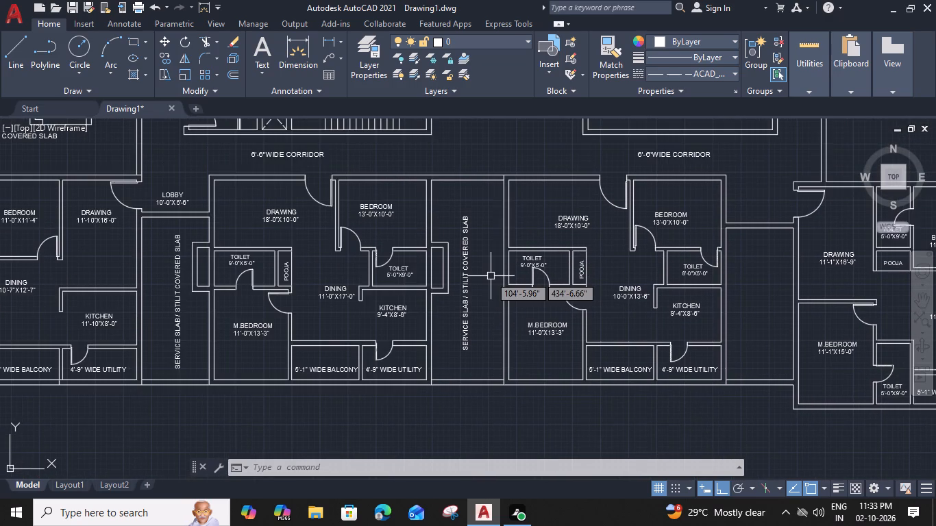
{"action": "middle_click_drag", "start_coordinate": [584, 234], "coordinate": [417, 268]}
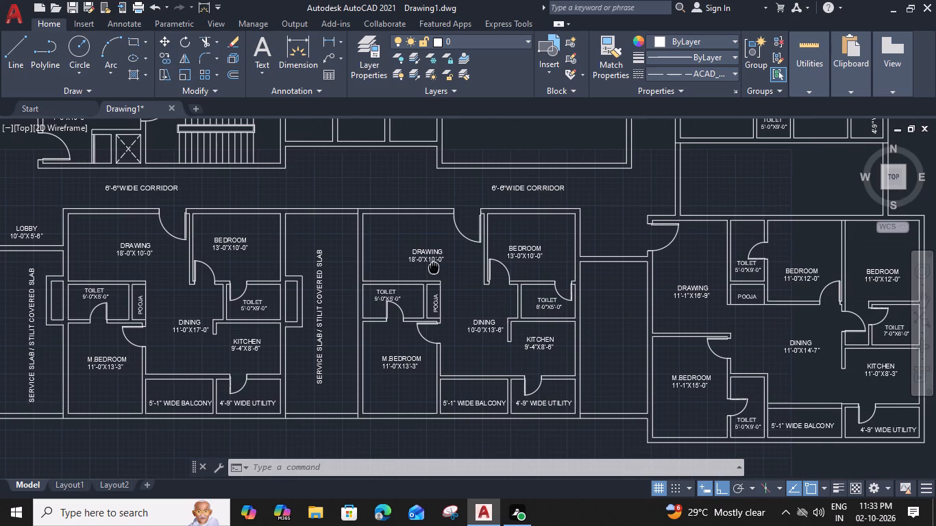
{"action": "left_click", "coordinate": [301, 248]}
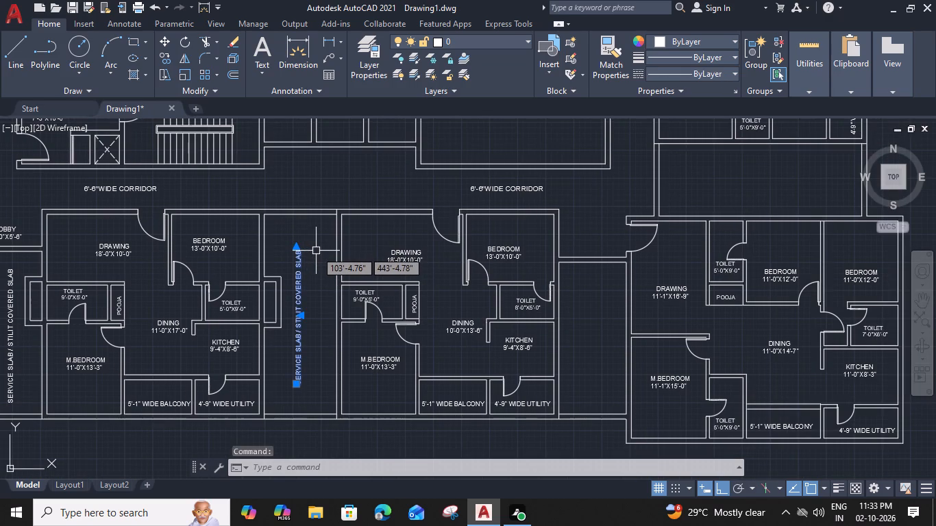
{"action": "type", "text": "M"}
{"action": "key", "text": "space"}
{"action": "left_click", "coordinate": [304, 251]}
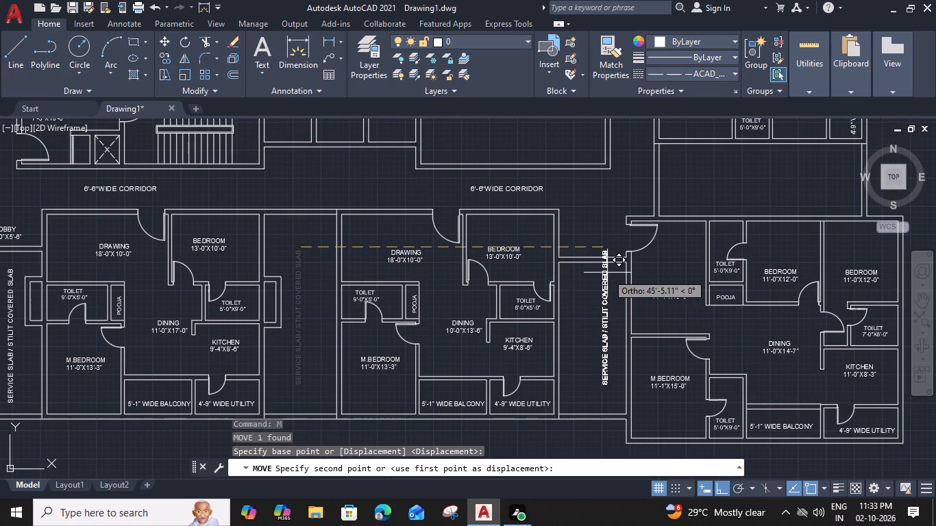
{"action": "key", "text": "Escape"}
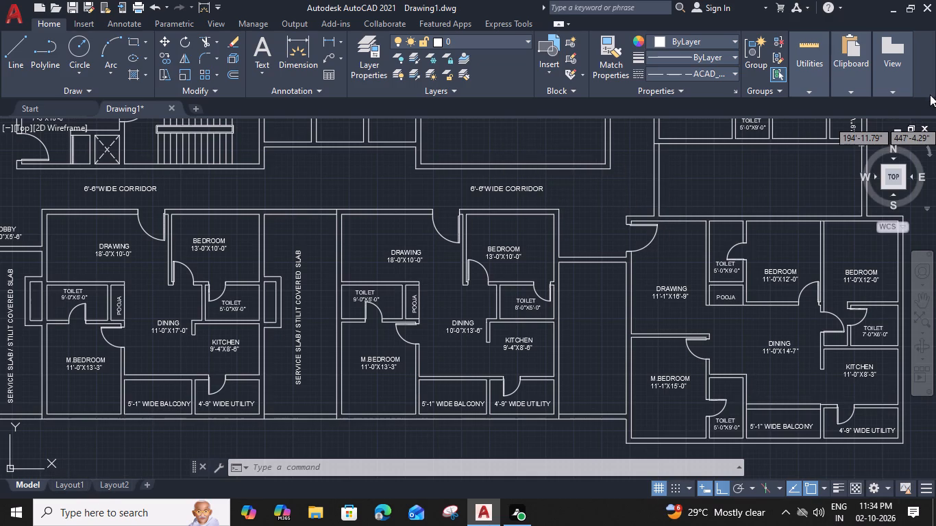
Copy the vertical "SERVICE SLAB / STILIT COVERED SLAB" label straight east to the empty strip just west of the south-east corner apartment.
{"action": "middle_click_drag", "start_coordinate": [468, 258], "coordinate": [480, 258]}
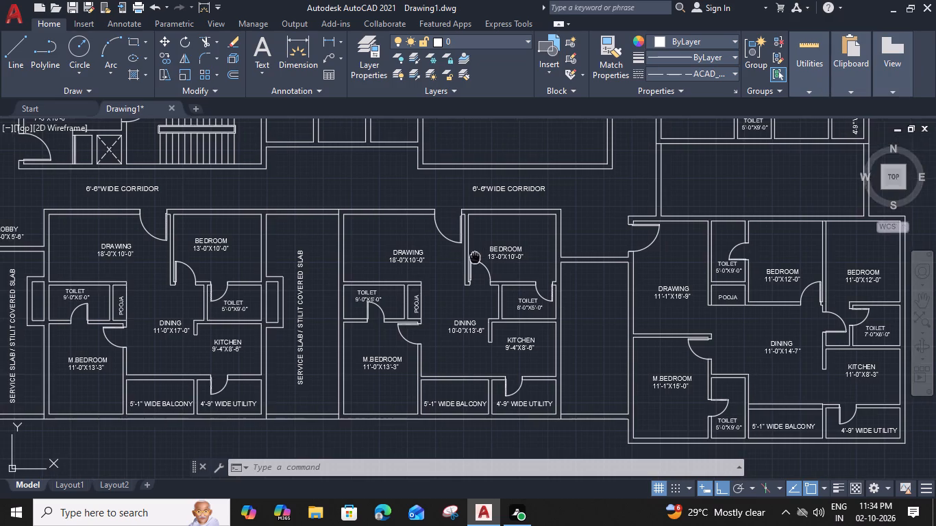
{"action": "middle_click_drag", "start_coordinate": [480, 258], "coordinate": [523, 266]}
{"action": "left_click", "coordinate": [354, 312]}
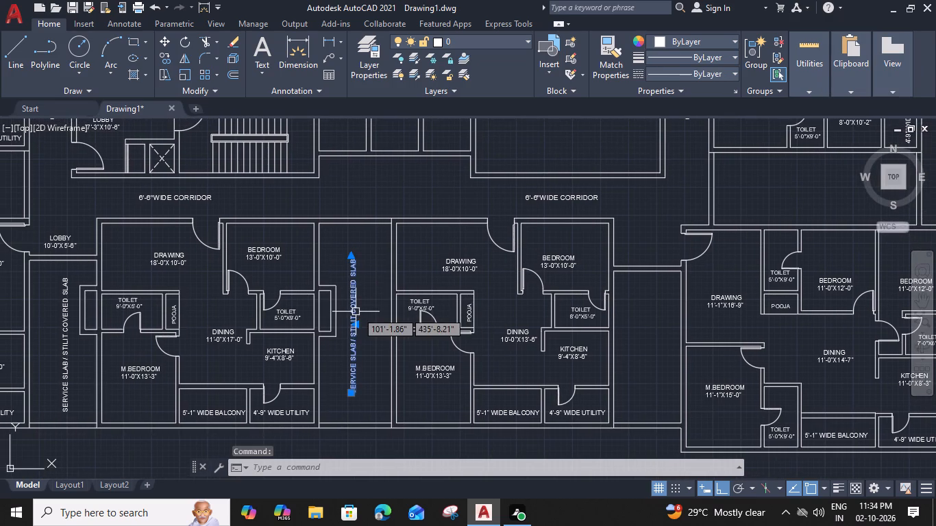
{"action": "type", "text": "CO"}
{"action": "key", "text": "space"}
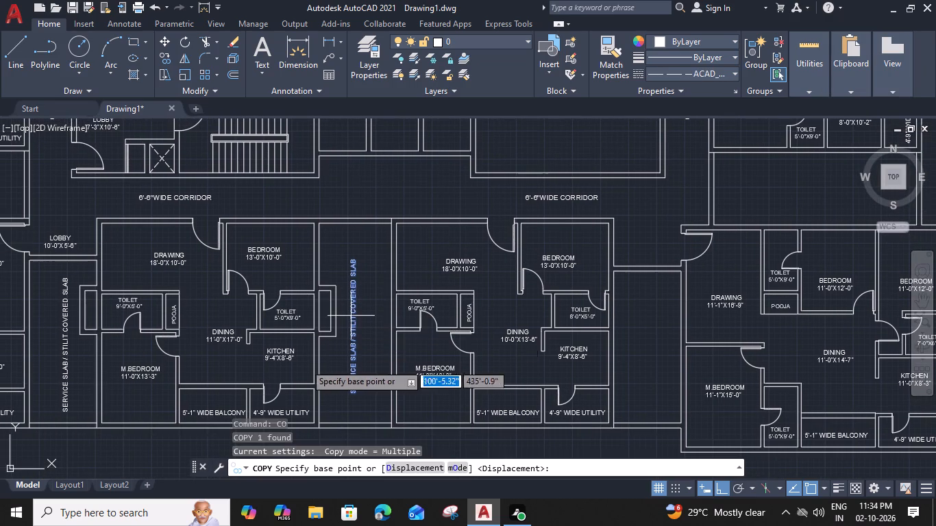
{"action": "left_click", "coordinate": [354, 421]}
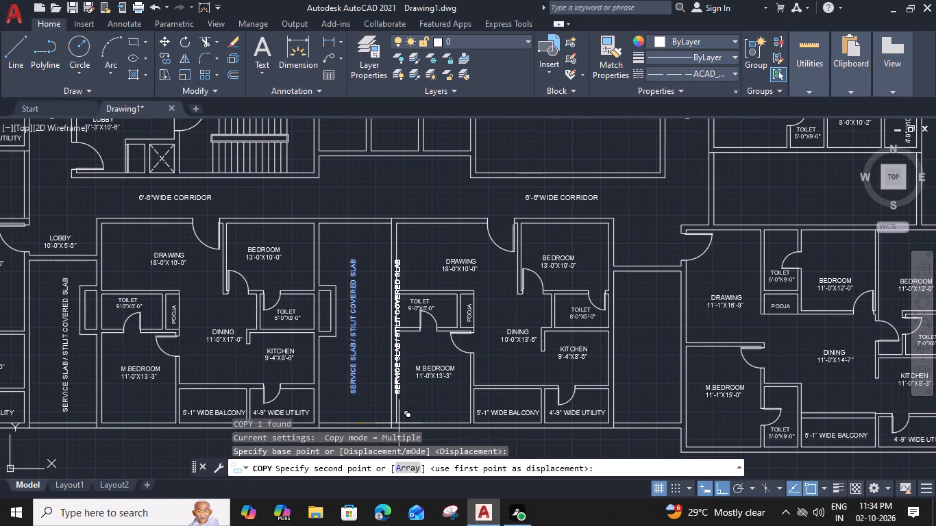
{"action": "left_click", "coordinate": [645, 422]}
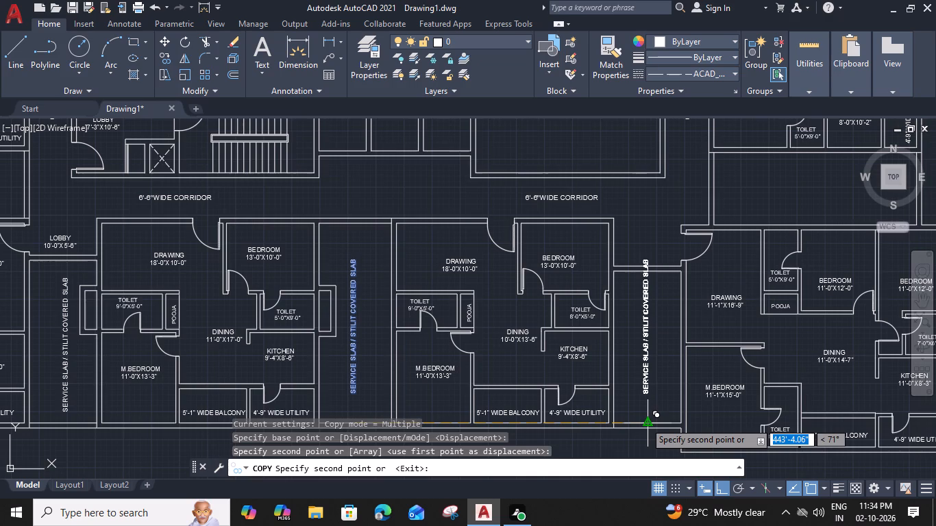
{"action": "middle_click_drag", "start_coordinate": [717, 373], "coordinate": [507, 331]}
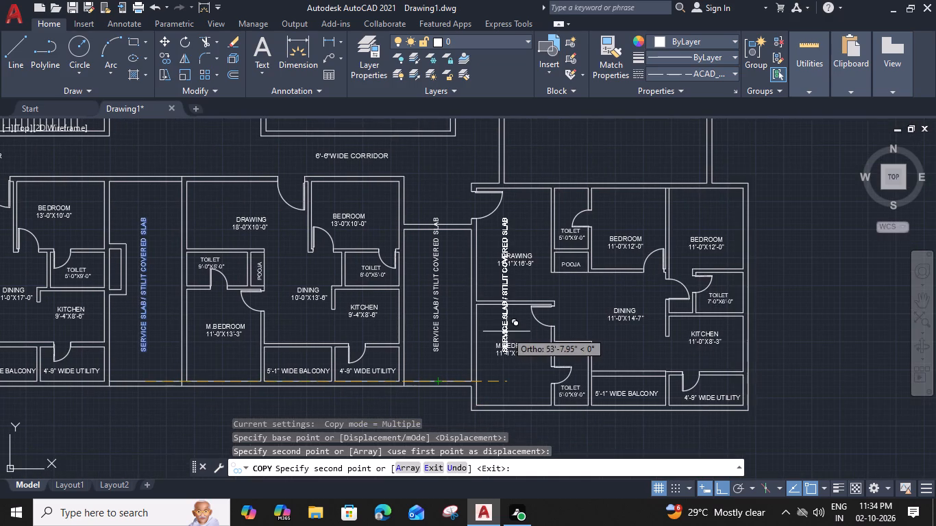
{"action": "middle_click_drag", "start_coordinate": [532, 189], "coordinate": [500, 486]}
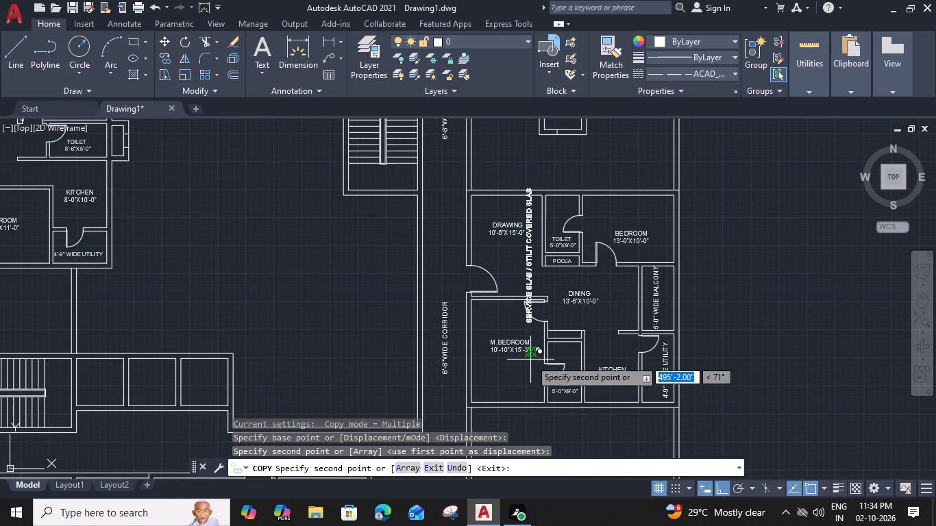
{"action": "scroll", "coordinate": [622, 336], "scroll_direction": "down", "scroll_amount": 1}
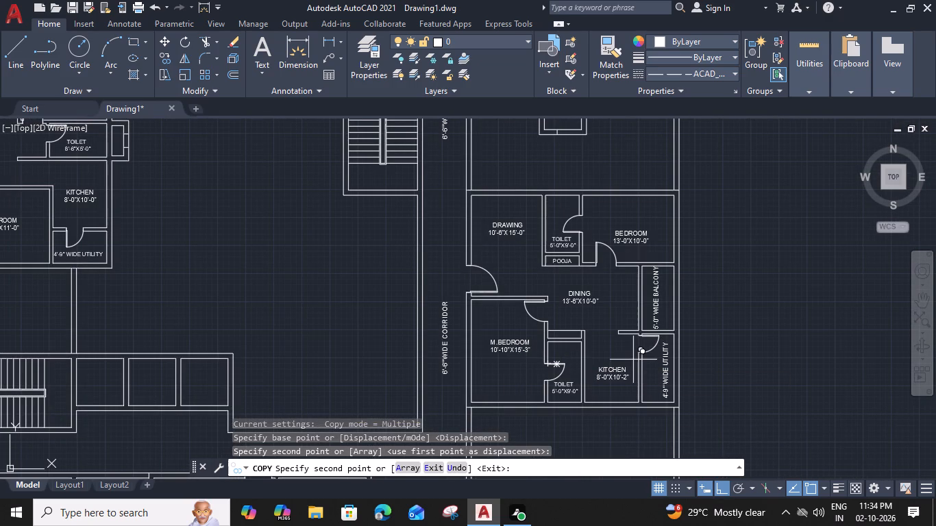
{"action": "key", "text": "Escape"}
{"action": "key", "text": "Escape"}
Move that copied vertical label straight south to about the middle of its strip's length, clear of the strip's north wall.
{"action": "middle_click_drag", "start_coordinate": [544, 400], "coordinate": [565, 410]}
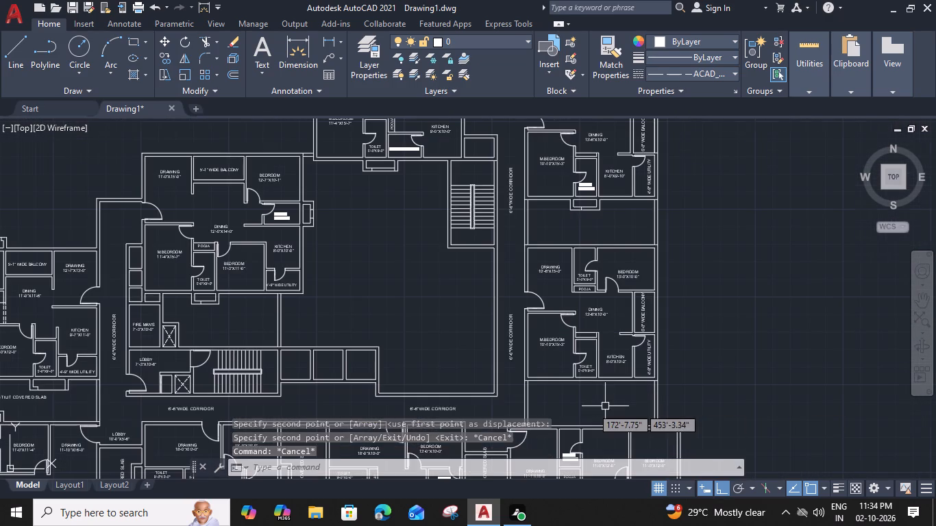
{"action": "middle_click_drag", "start_coordinate": [565, 410], "coordinate": [667, 186]}
{"action": "scroll", "coordinate": [624, 264], "scroll_direction": "up", "scroll_amount": 3}
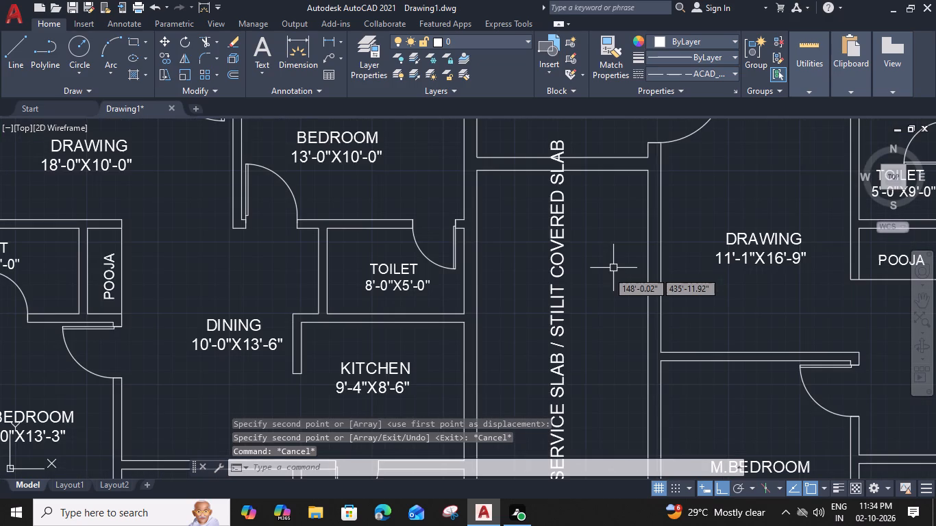
{"action": "left_click", "coordinate": [564, 282]}
{"action": "left_click", "coordinate": [549, 336]}
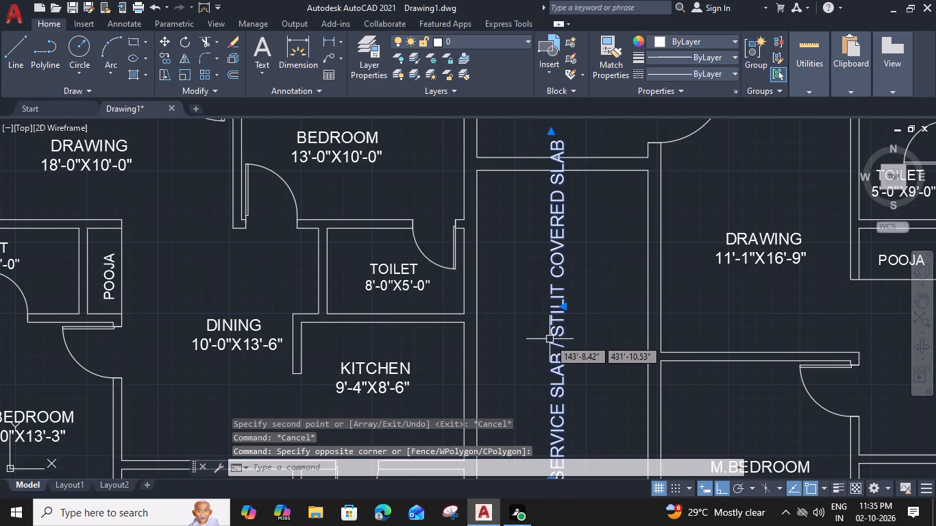
{"action": "type", "text": "M"}
{"action": "key", "text": "space"}
{"action": "scroll", "coordinate": [553, 347], "scroll_direction": "down", "scroll_amount": 2}
{"action": "middle_click_drag", "start_coordinate": [561, 340], "coordinate": [569, 212]}
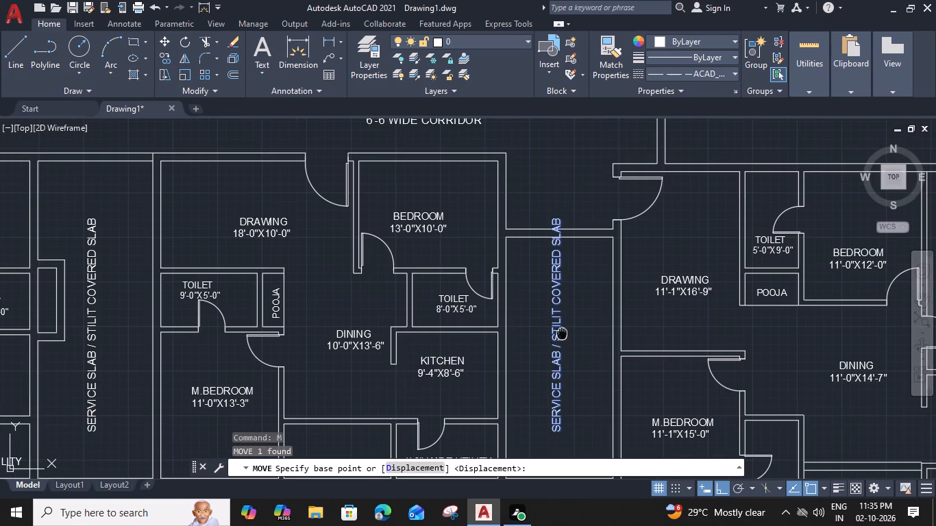
{"action": "scroll", "coordinate": [571, 303], "scroll_direction": "up", "scroll_amount": 3}
{"action": "left_click", "coordinate": [554, 297]}
{"action": "scroll", "coordinate": [545, 376], "scroll_direction": "down", "scroll_amount": 3}
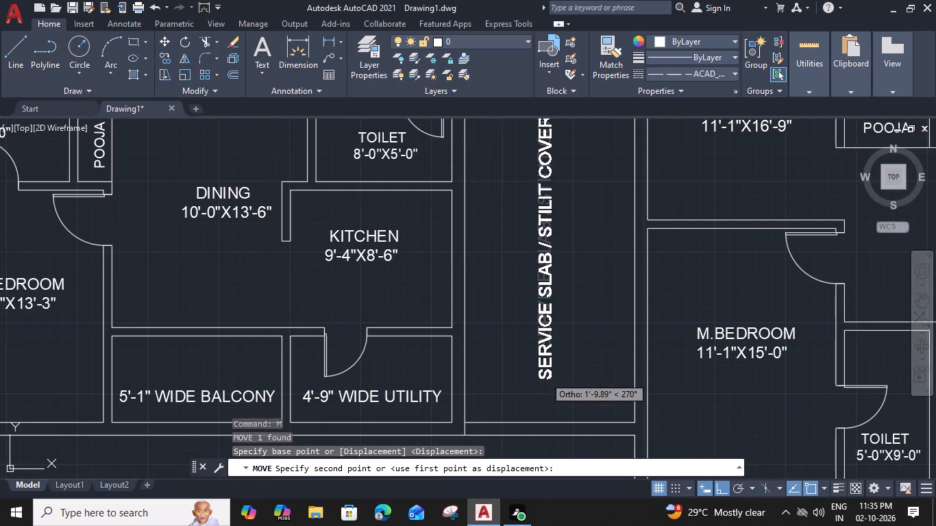
{"action": "left_click", "coordinate": [544, 390]}
Copy the west-side horizontal service slab label about 140' straight east to the empty strip north of the south-east corner apartment.
{"action": "scroll", "coordinate": [544, 386], "scroll_direction": "down", "scroll_amount": 2}
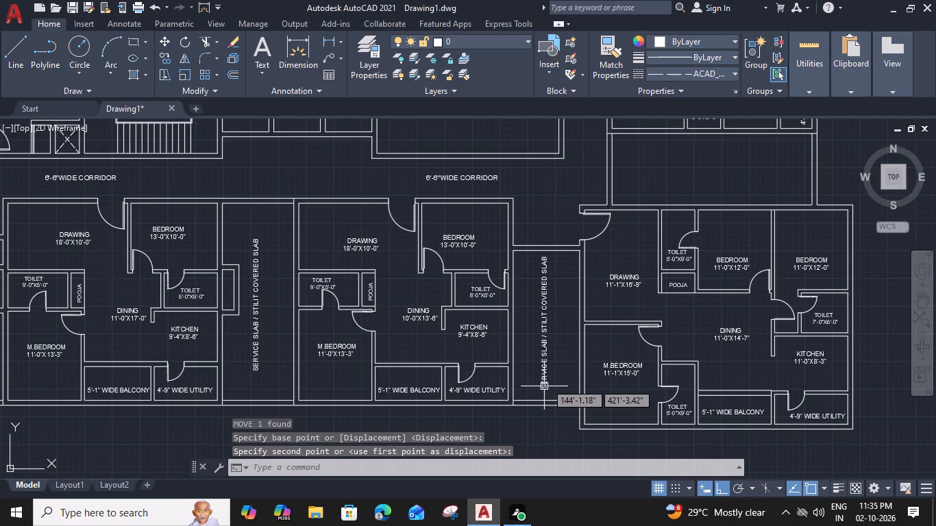
{"action": "scroll", "coordinate": [258, 294], "scroll_direction": "down", "scroll_amount": 2}
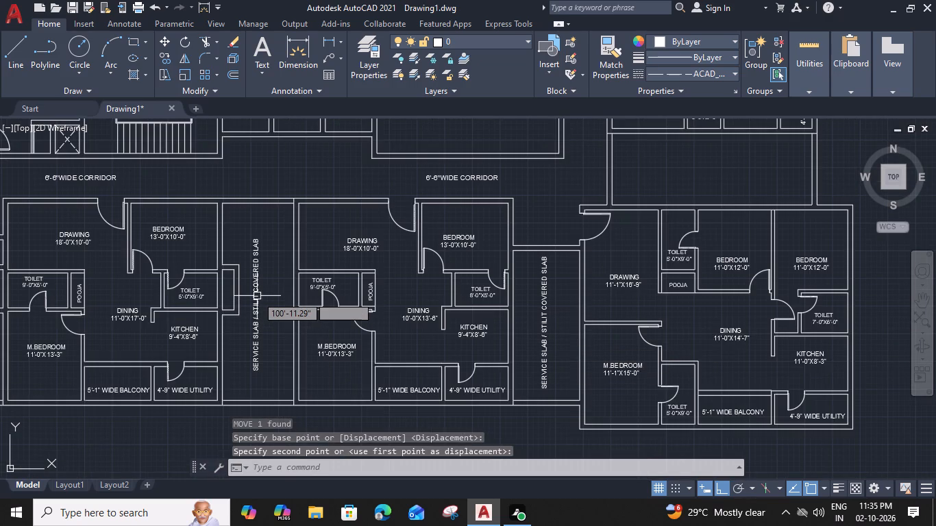
{"action": "middle_click_drag", "start_coordinate": [160, 279], "coordinate": [389, 312]}
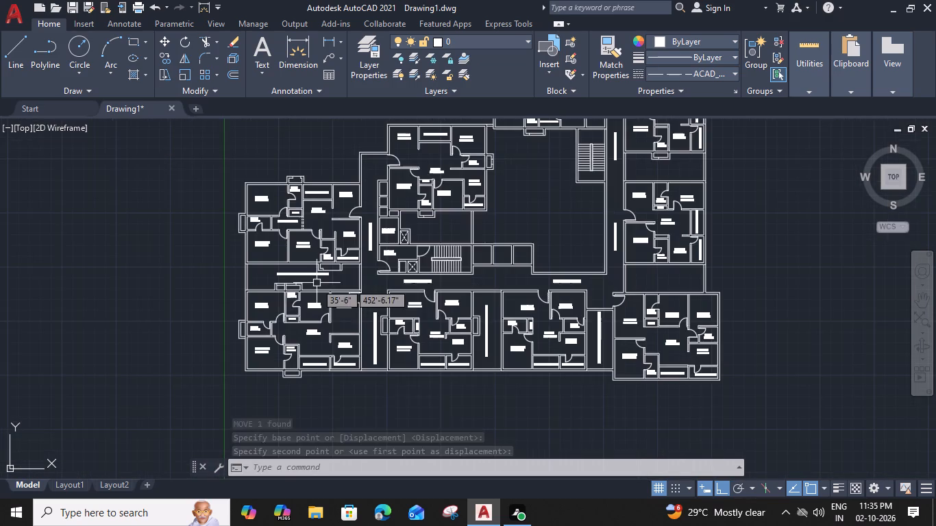
{"action": "left_click", "coordinate": [315, 271]}
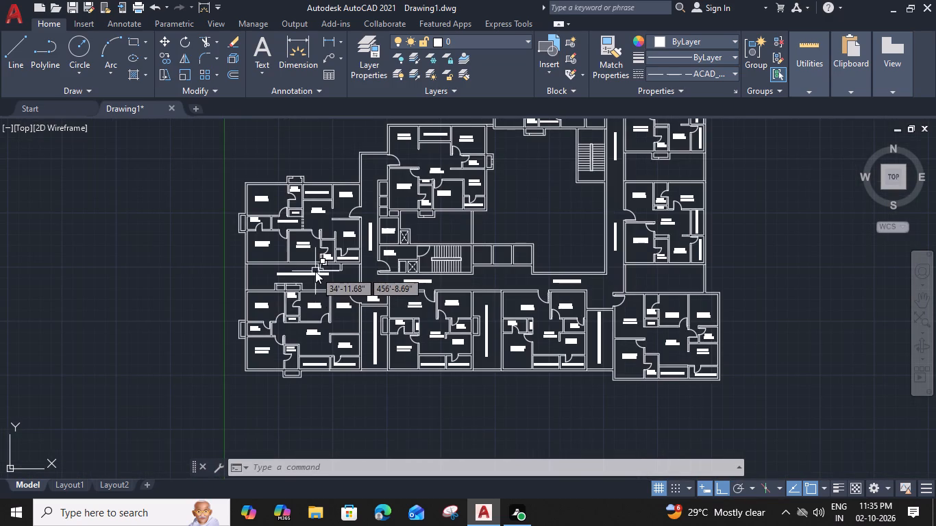
{"action": "type", "text": "CO"}
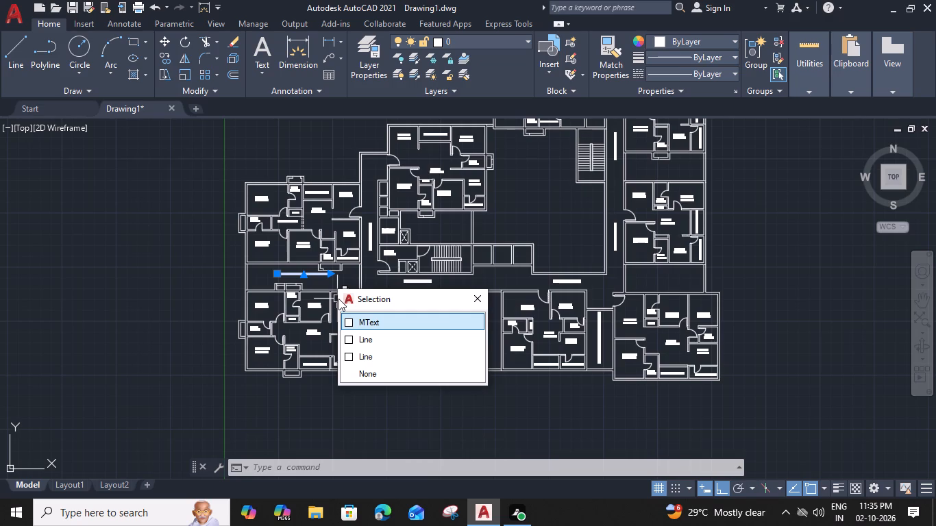
{"action": "key", "text": "c"}
{"action": "type", "text": "O"}
{"action": "key", "text": "space"}
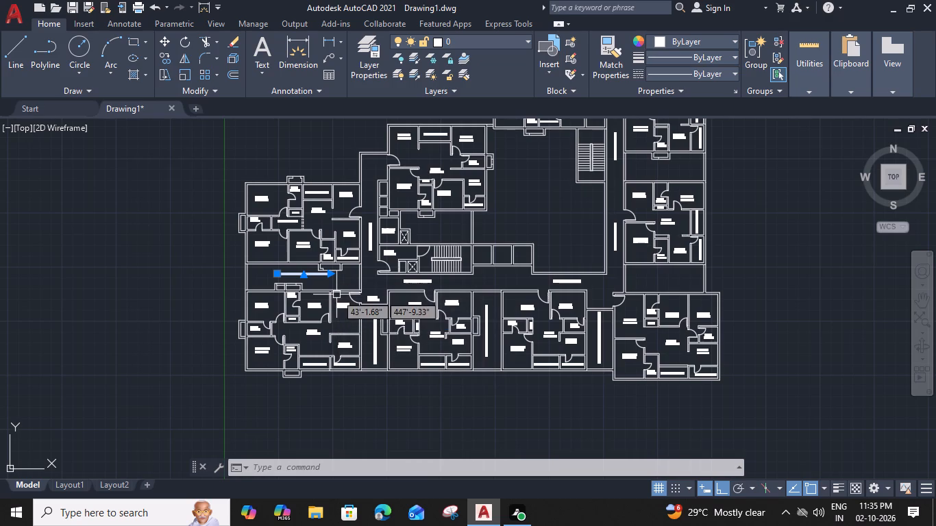
{"action": "scroll", "coordinate": [328, 277], "scroll_direction": "up", "scroll_amount": 3}
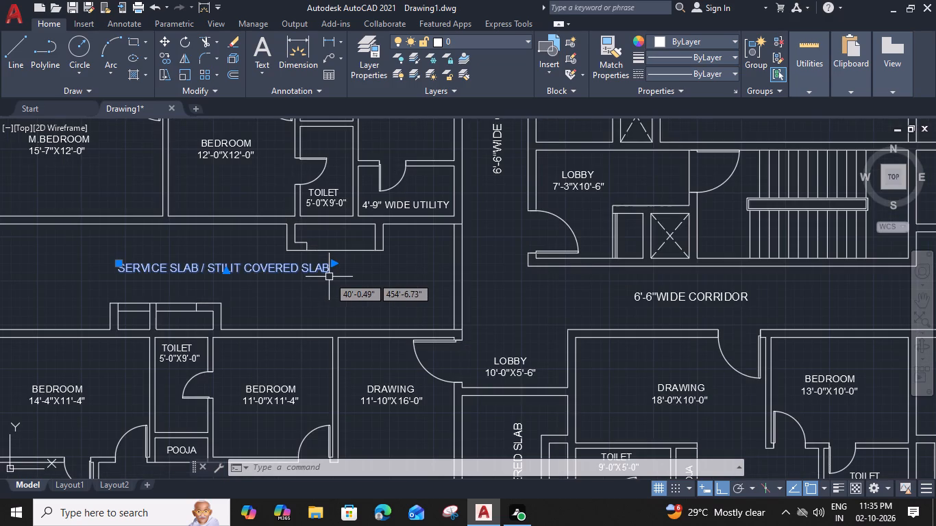
{"action": "key", "text": "c"}
{"action": "type", "text": "O"}
{"action": "key", "text": "space"}
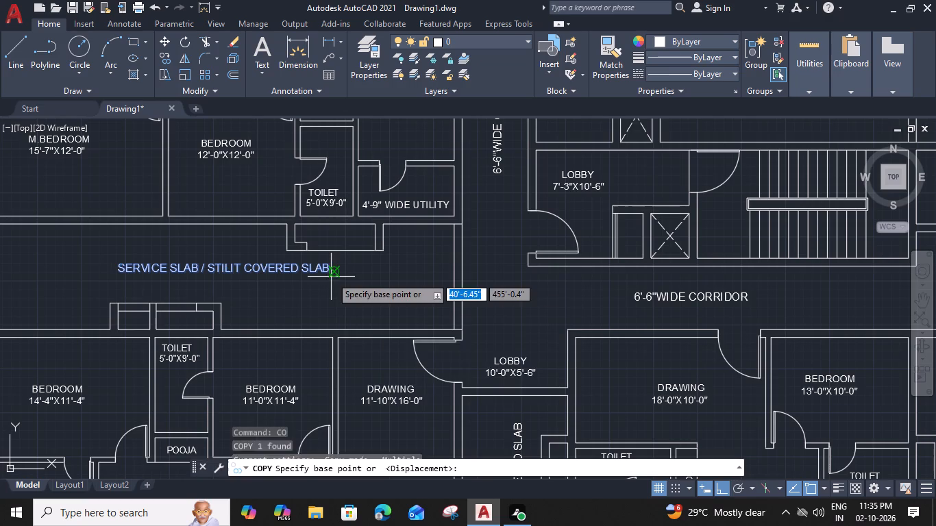
{"action": "left_click", "coordinate": [329, 271]}
{"action": "scroll", "coordinate": [597, 286], "scroll_direction": "down", "scroll_amount": 4}
{"action": "middle_click_drag", "start_coordinate": [580, 284], "coordinate": [464, 277]}
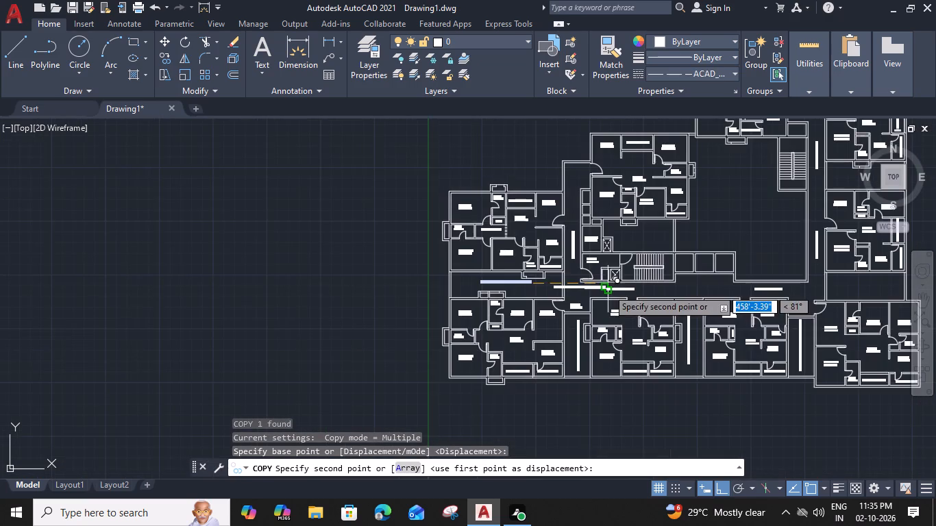
{"action": "middle_click_drag", "start_coordinate": [464, 277], "coordinate": [314, 276]}
{"action": "scroll", "coordinate": [605, 288], "scroll_direction": "up", "scroll_amount": 3}
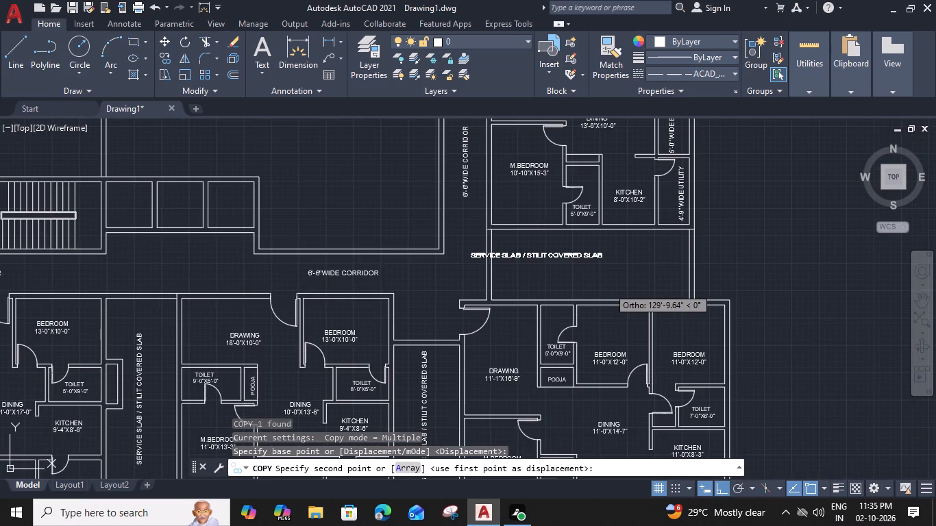
{"action": "left_click", "coordinate": [664, 277]}
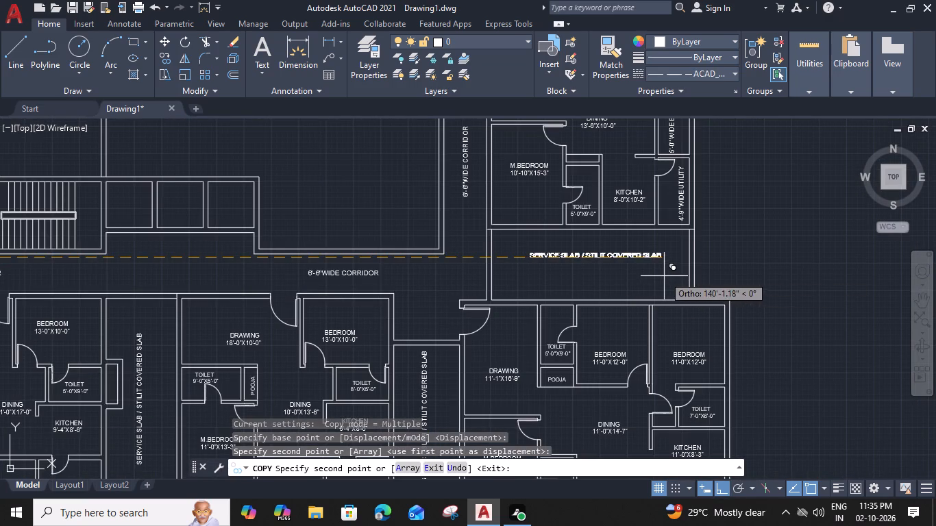
{"action": "key", "text": "Escape"}
Move the copied horizontal service slab label straight south to about the middle of the strip's depth.
{"action": "left_click", "coordinate": [633, 253]}
{"action": "type", "text": "M"}
{"action": "key", "text": "space"}
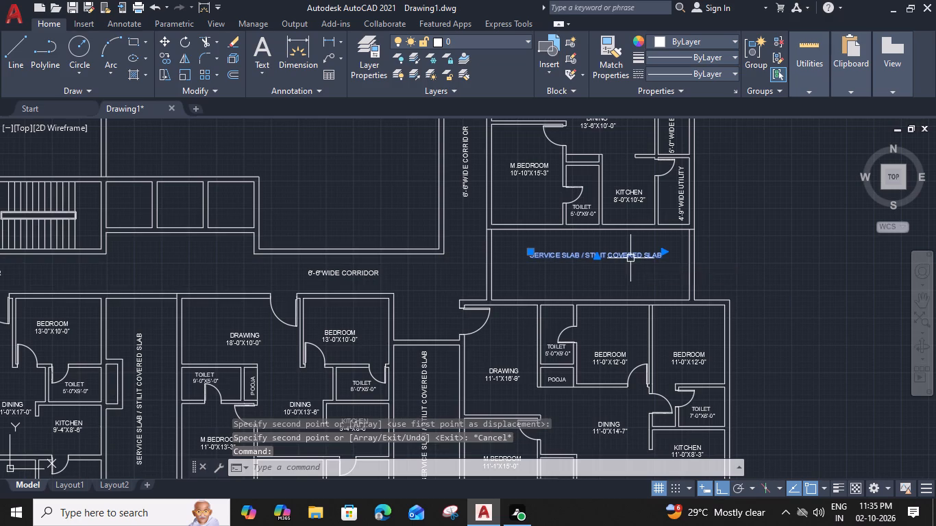
{"action": "left_click", "coordinate": [664, 257]}
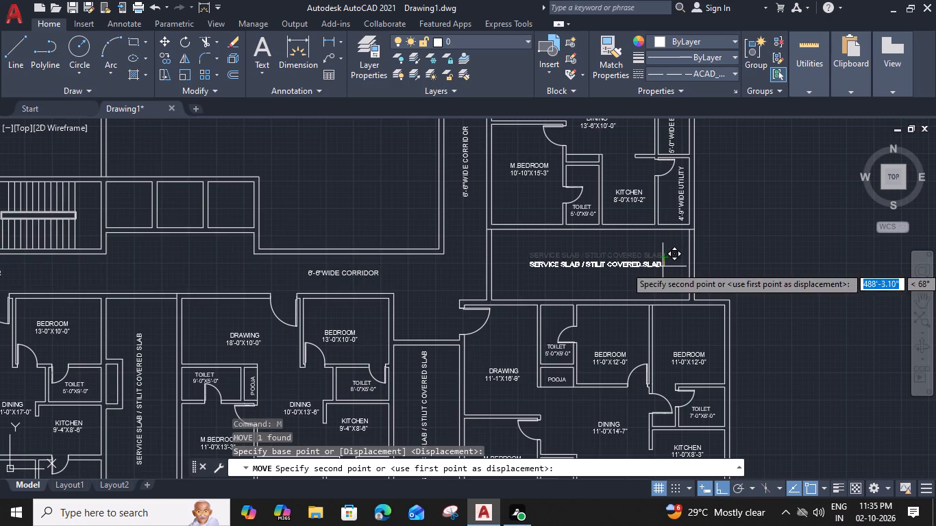
{"action": "left_click", "coordinate": [663, 266]}
Copy the horizontal service slab label straight north into the two other empty strips between the east-wing apartments.
{"action": "left_click", "coordinate": [652, 262]}
{"action": "key", "text": "c"}
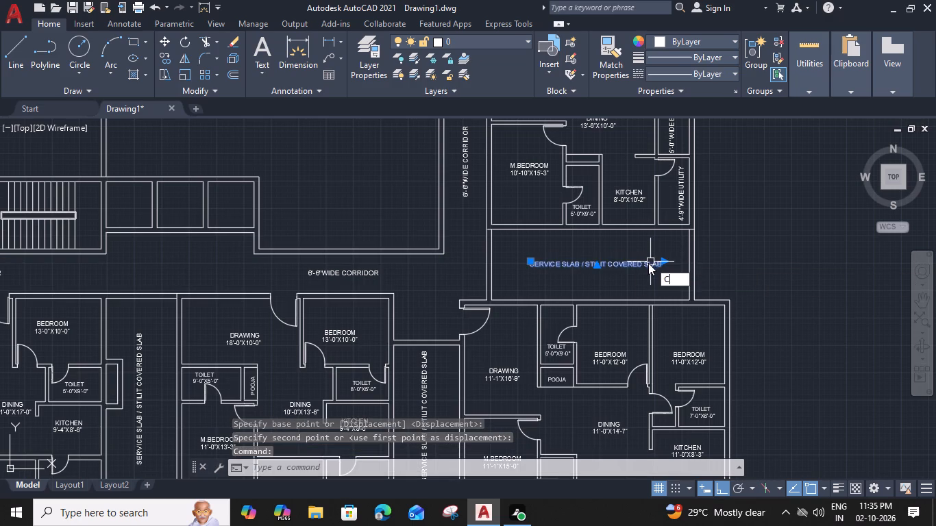
{"action": "key", "text": "o"}
{"action": "key", "text": "space"}
{"action": "left_click", "coordinate": [687, 266]}
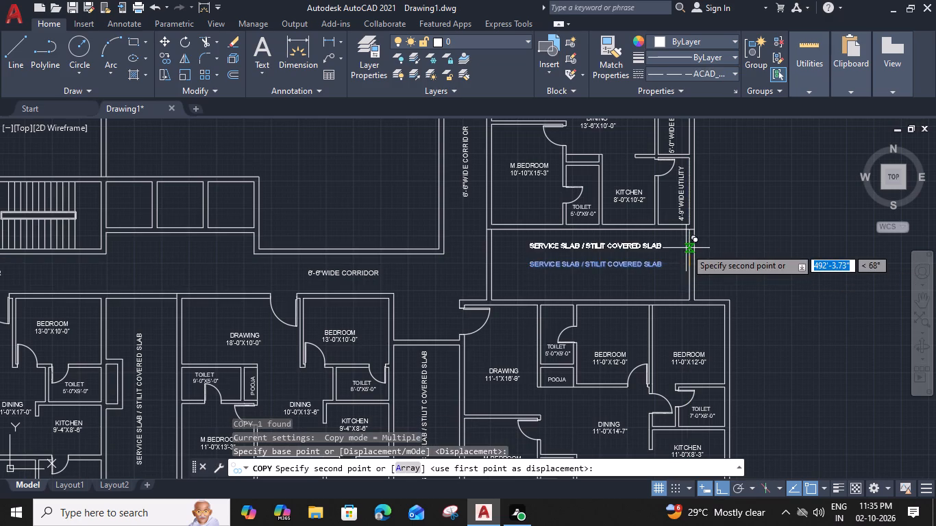
{"action": "scroll", "coordinate": [686, 248], "scroll_direction": "down", "scroll_amount": 3}
{"action": "middle_click_drag", "start_coordinate": [685, 207], "coordinate": [675, 270]}
{"action": "scroll", "coordinate": [673, 249], "scroll_direction": "up", "scroll_amount": 2}
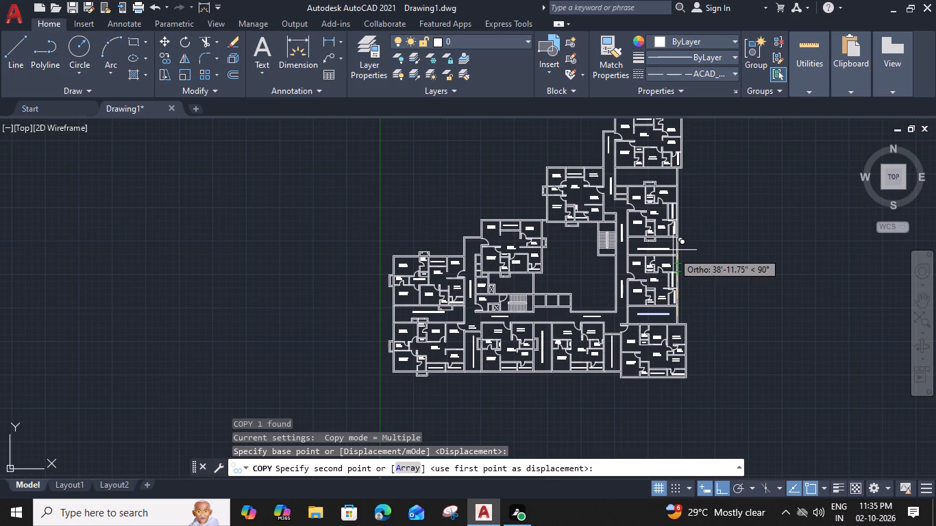
{"action": "left_click", "coordinate": [682, 240]}
{"action": "middle_click_drag", "start_coordinate": [674, 201], "coordinate": [676, 216]}
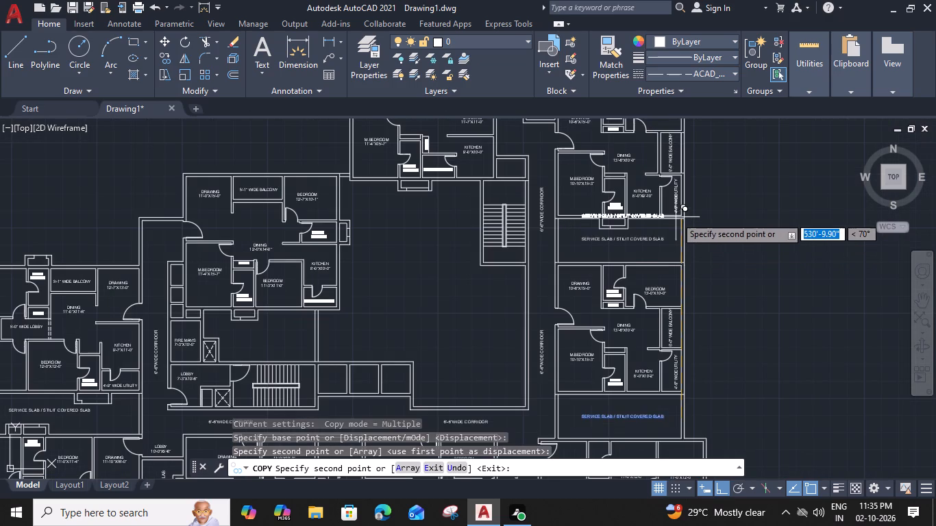
{"action": "middle_click_drag", "start_coordinate": [676, 216], "coordinate": [650, 406]}
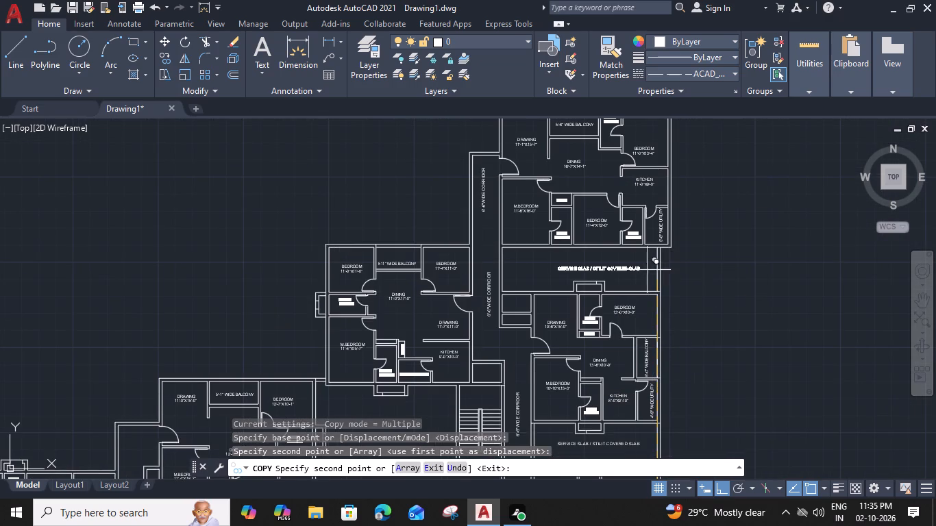
{"action": "left_click", "coordinate": [656, 271]}
{"action": "key", "text": "Escape"}
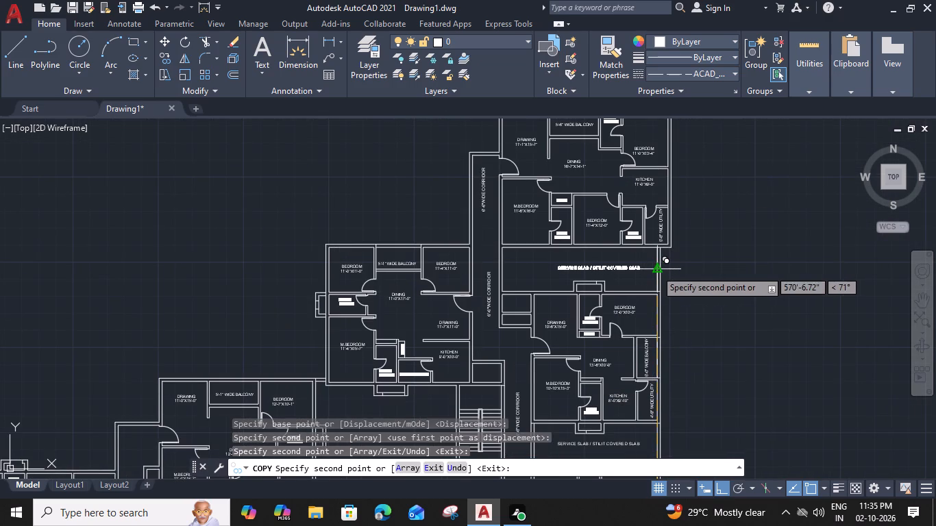
{"action": "scroll", "coordinate": [630, 272], "scroll_direction": "down", "scroll_amount": 2}
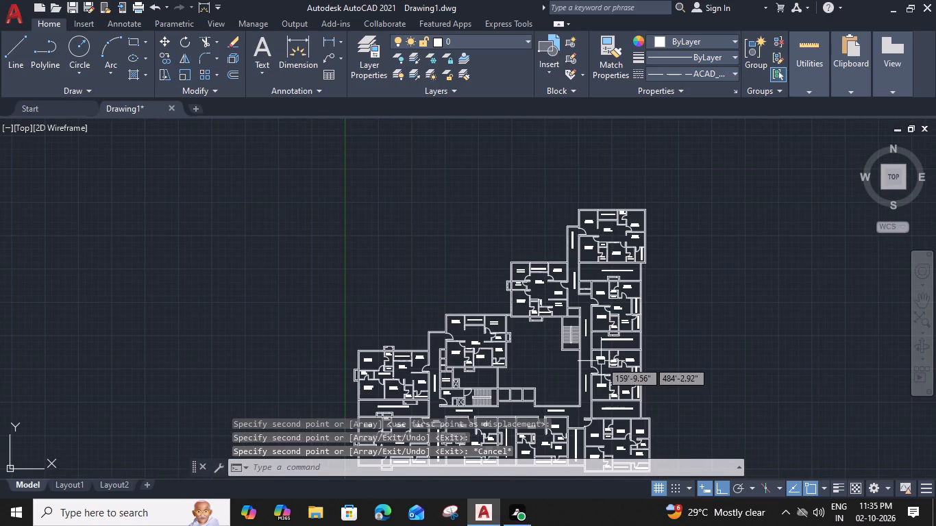